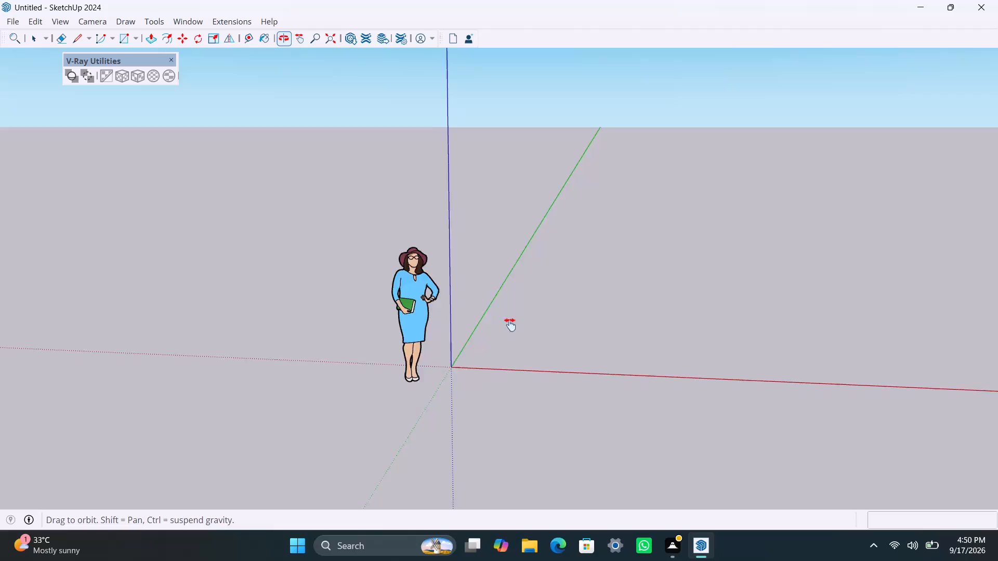
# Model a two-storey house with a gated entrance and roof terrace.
# Draw a closed 20' by 40' rectangle on the ground with the Line tool, its 20' sides parallel to the red axis.
pyautogui.scroll(2, 492, 357)
pyautogui.moveTo(477, 382); pyautogui.dragTo(513, 393, button='middle')
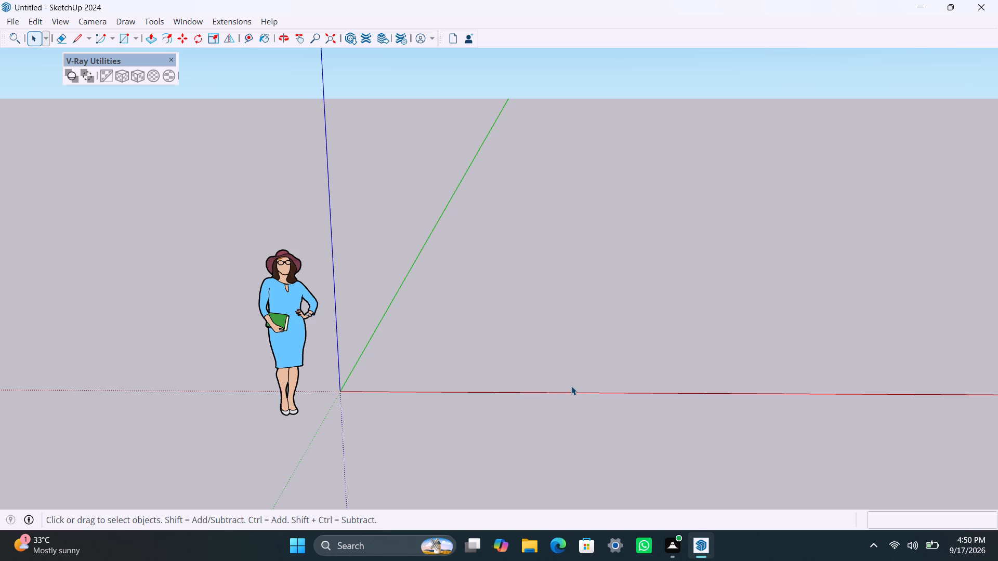
pyautogui.scroll(-1, 571, 386)
pyautogui.scroll(2, 571, 386)
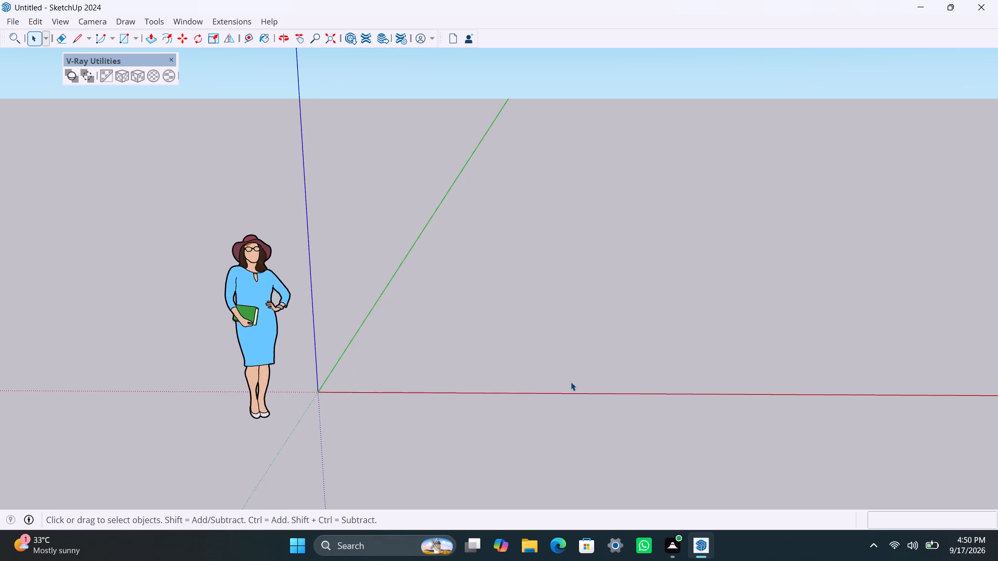
pyautogui.scroll(2, 571, 381)
pyautogui.press('l')
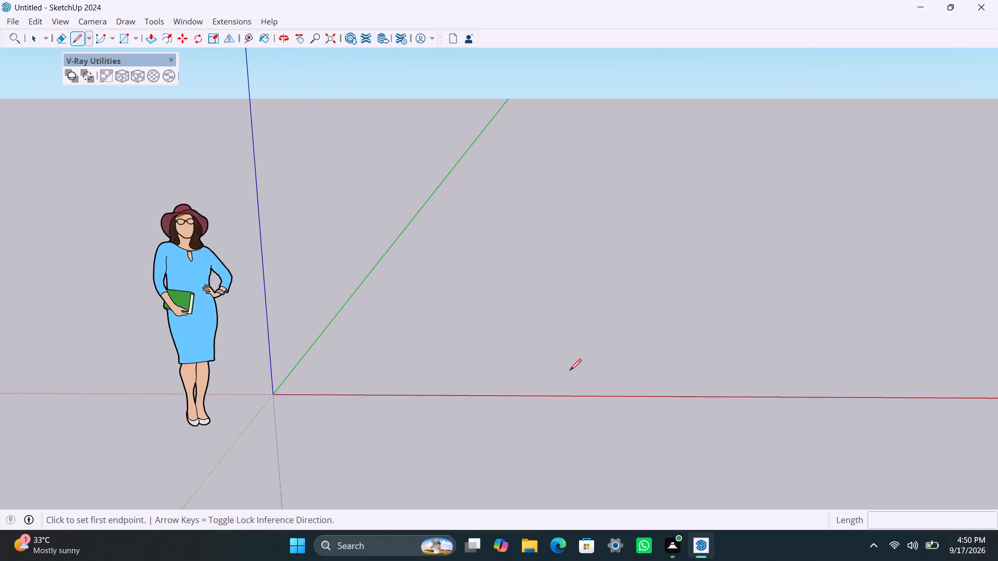
pyautogui.click(470, 355)
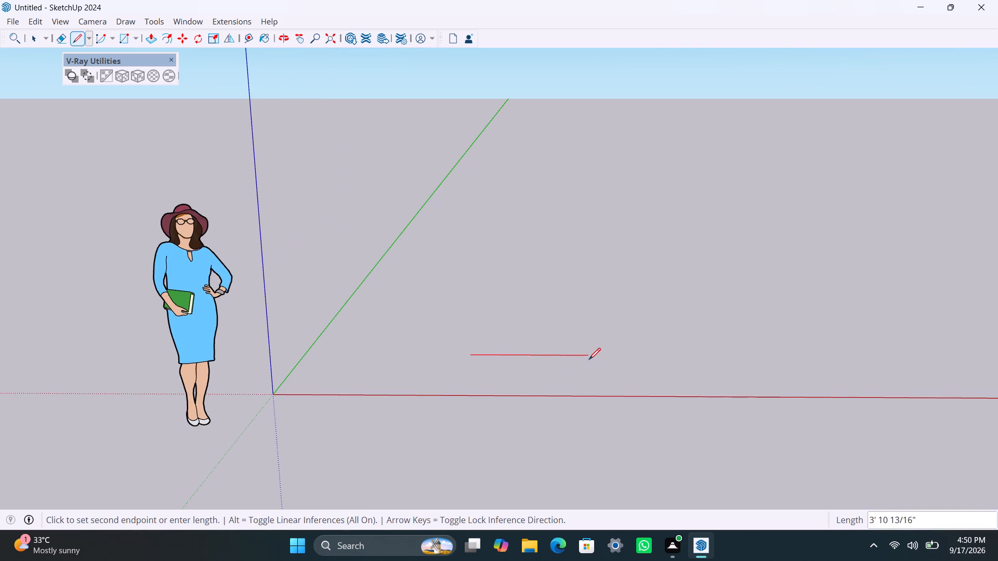
pyautogui.write("20'")
pyautogui.press('Return')
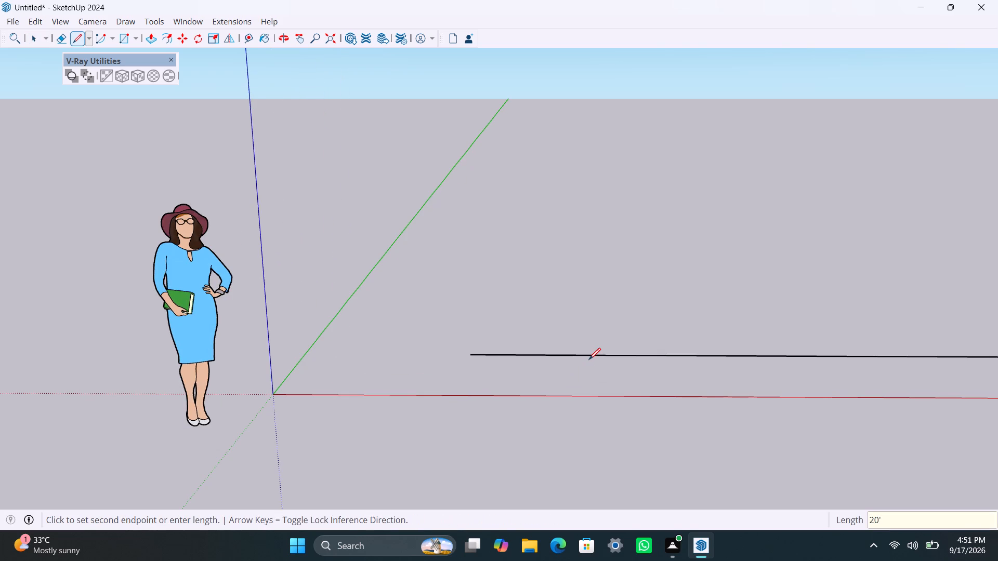
pyautogui.scroll(-4, 605, 370)
pyautogui.scroll(-1, 973, 319)
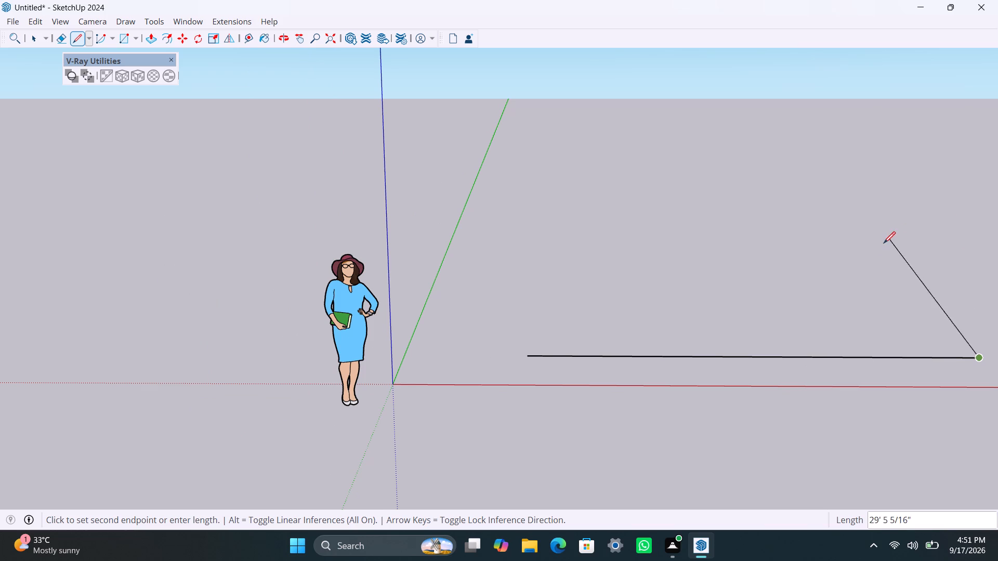
pyautogui.press('Left')
pyautogui.write("40'")
pyautogui.press('Return')
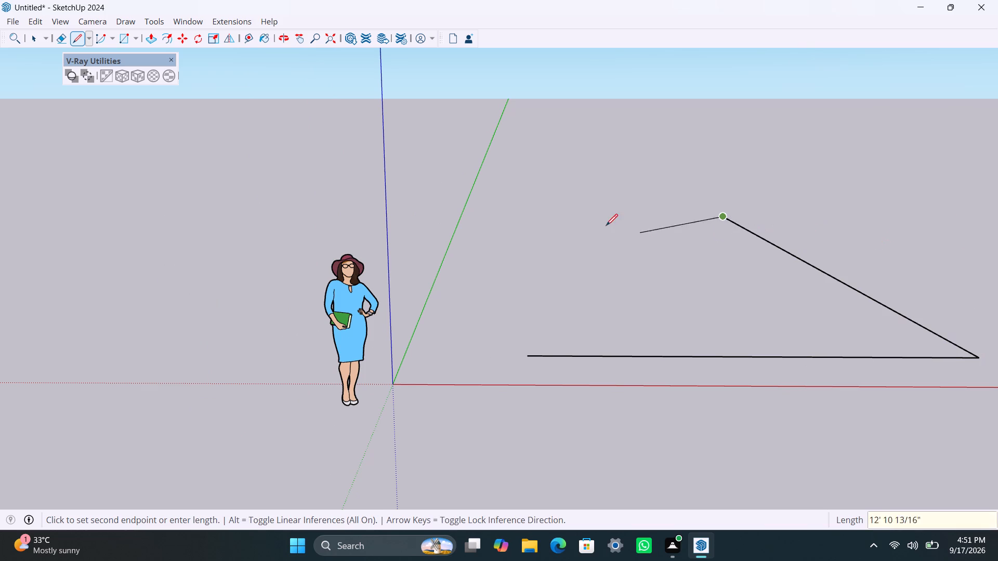
pyautogui.write("20'")
pyautogui.press('Return')
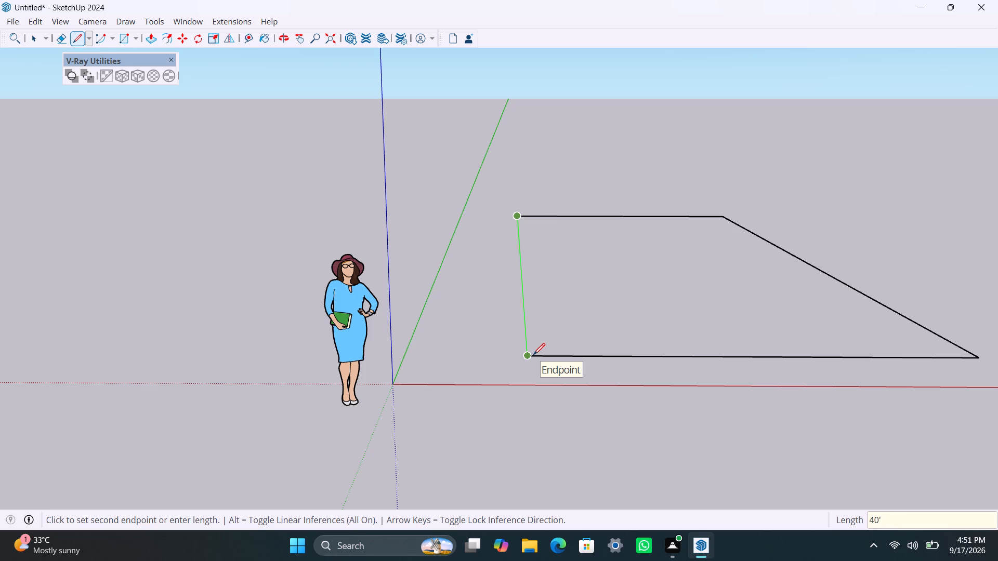
pyautogui.write("40'")
pyautogui.press('Return')
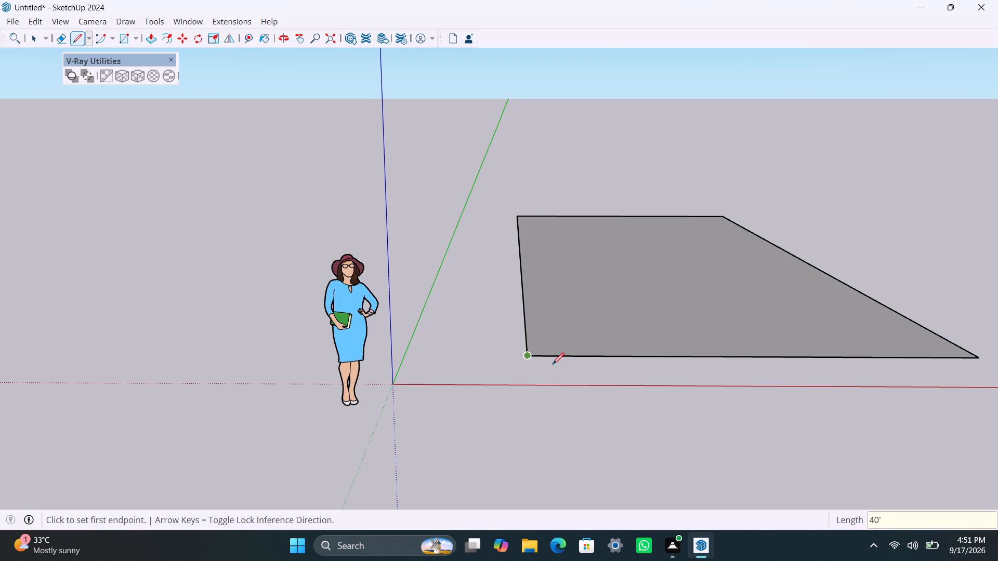
# Make the rectangle's face and edges a group and open the group for editing.
pyautogui.press('space')
pyautogui.doubleClick(561, 328)
pyautogui.rightClick(557, 318)
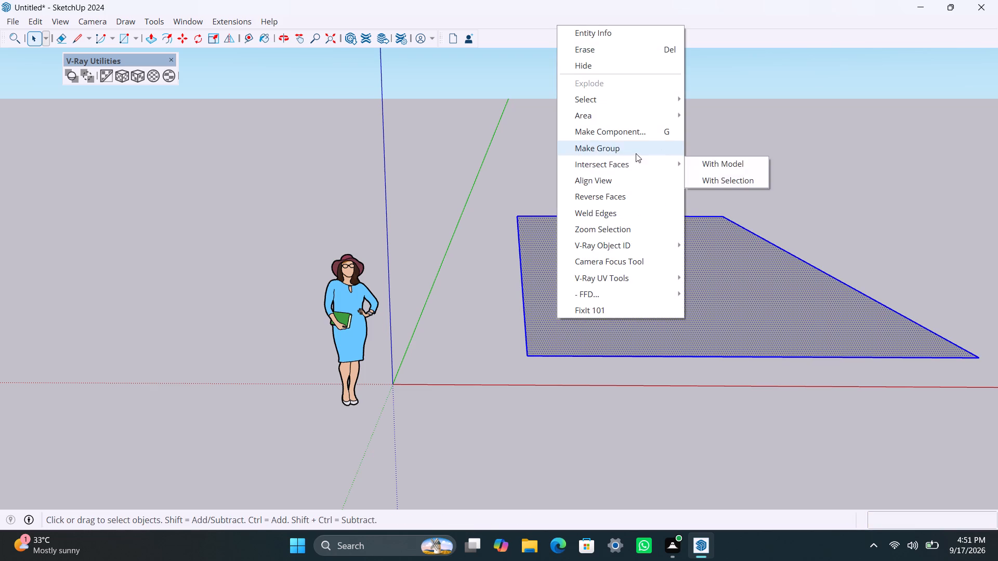
pyautogui.click(636, 153)
pyautogui.scroll(-3, 603, 328)
pyautogui.moveTo(589, 299); pyautogui.dragTo(530, 453, button='middle')
pyautogui.scroll(2, 616, 295)
pyautogui.tripleClick(616, 288)
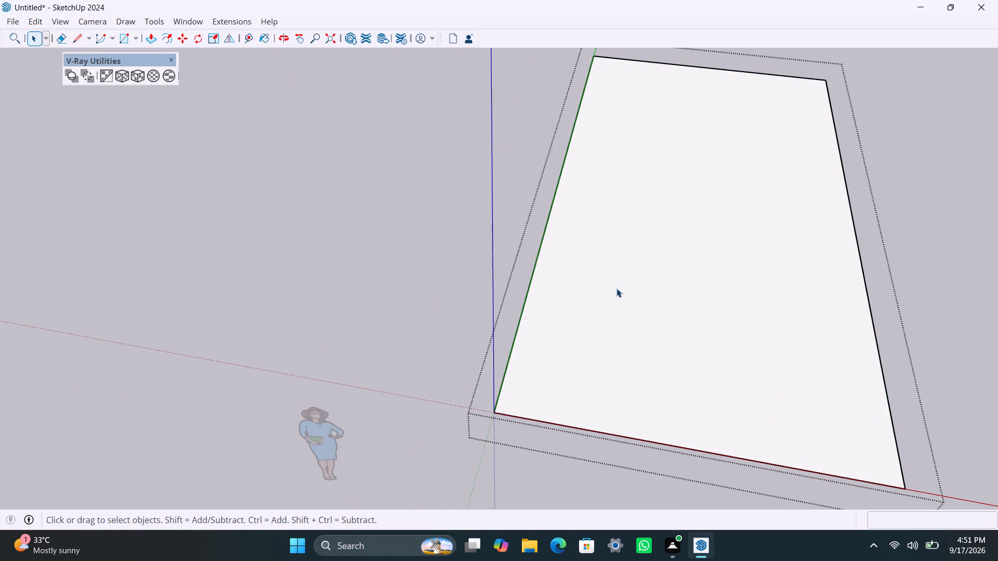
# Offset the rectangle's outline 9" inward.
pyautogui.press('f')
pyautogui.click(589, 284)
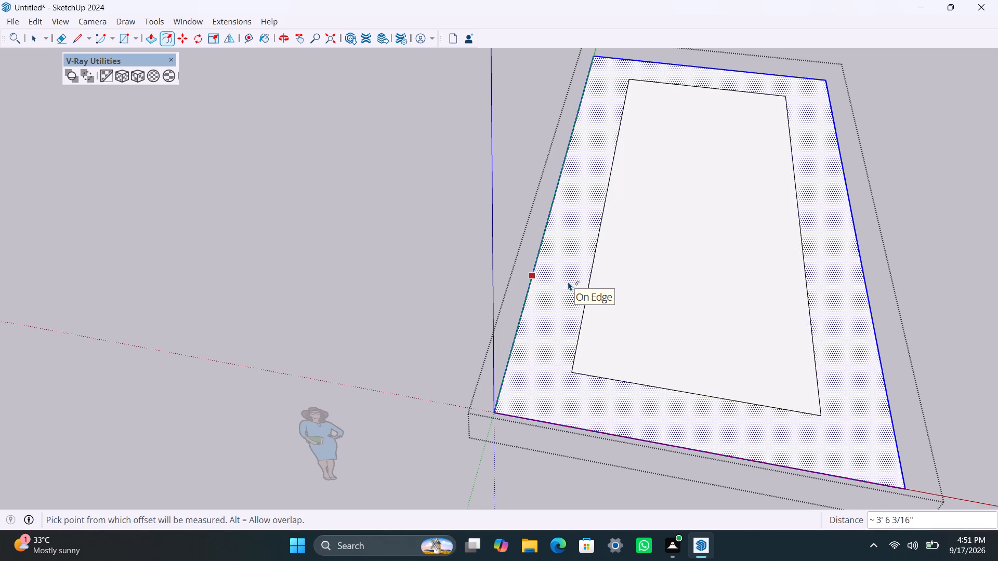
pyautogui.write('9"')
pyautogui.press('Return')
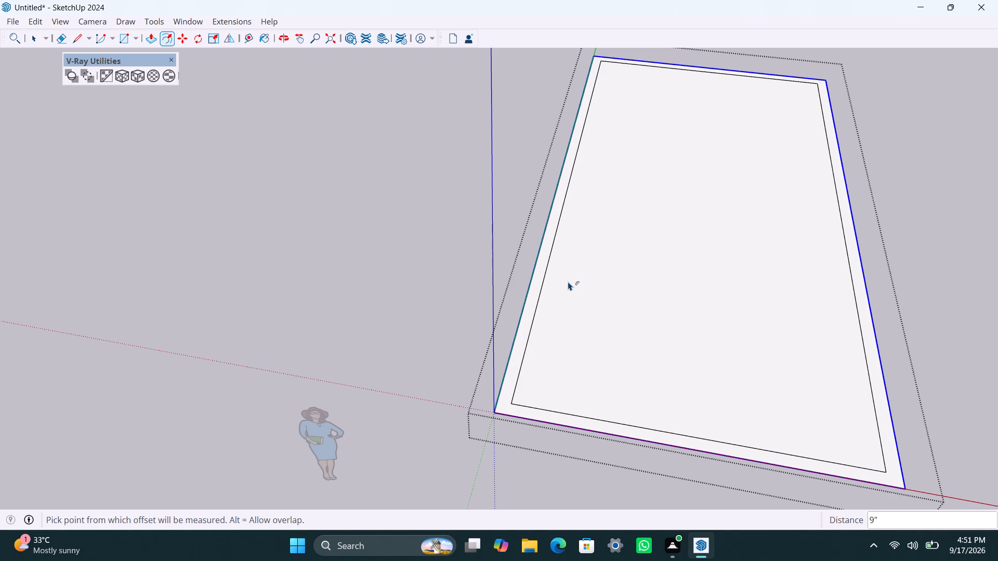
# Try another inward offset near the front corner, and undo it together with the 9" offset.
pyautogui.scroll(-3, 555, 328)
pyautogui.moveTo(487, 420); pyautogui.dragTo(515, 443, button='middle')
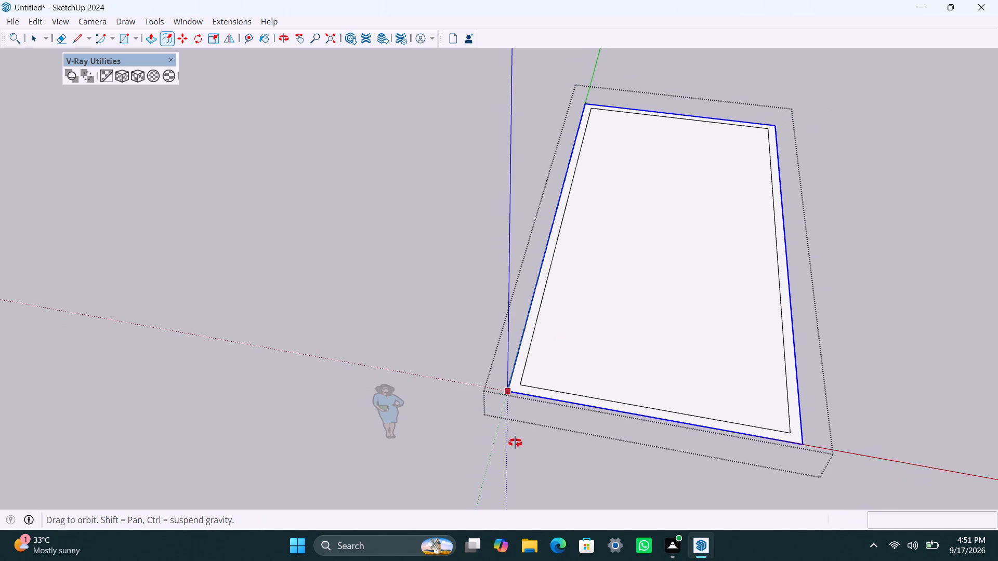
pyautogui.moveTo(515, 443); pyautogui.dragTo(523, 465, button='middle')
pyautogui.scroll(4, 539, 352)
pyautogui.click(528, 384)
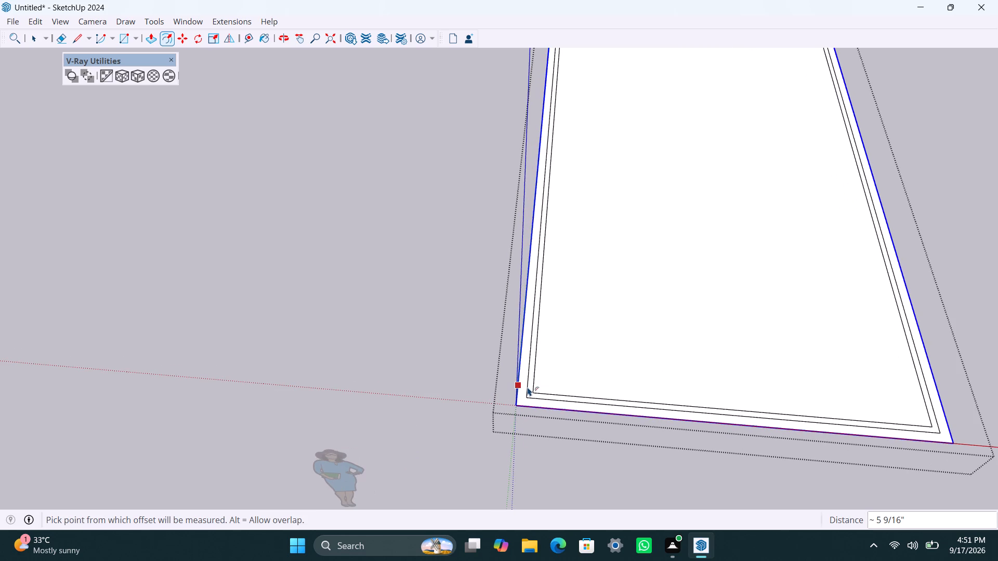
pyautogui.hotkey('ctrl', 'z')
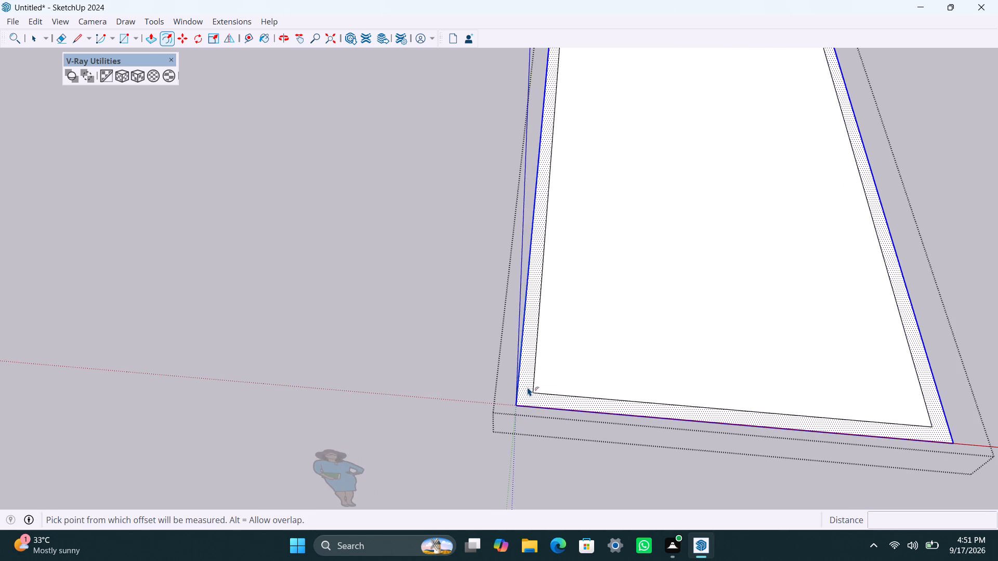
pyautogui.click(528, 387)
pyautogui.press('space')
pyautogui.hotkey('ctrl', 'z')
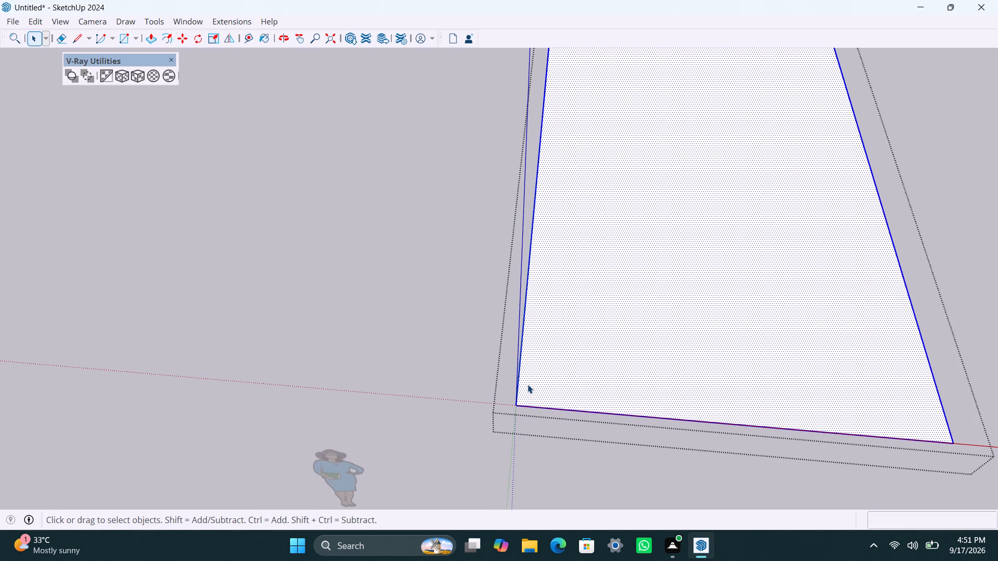
# Offset the rectangle's outline 9" inward to mark the outer wall thickness.
pyautogui.scroll(-1, 568, 335)
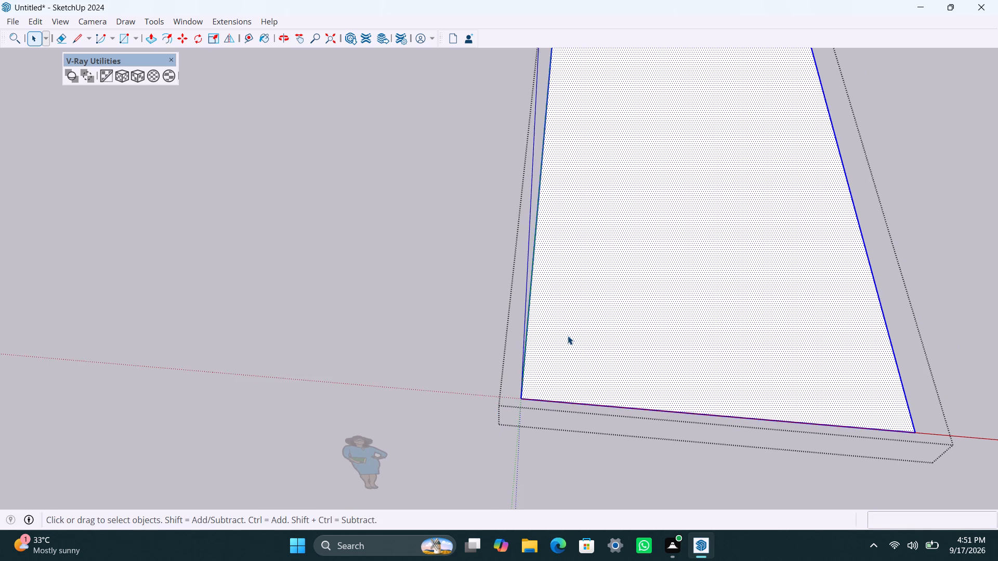
pyautogui.press('f')
pyautogui.click(564, 322)
pyautogui.write('9"')
pyautogui.press('Return')
pyautogui.press('space')
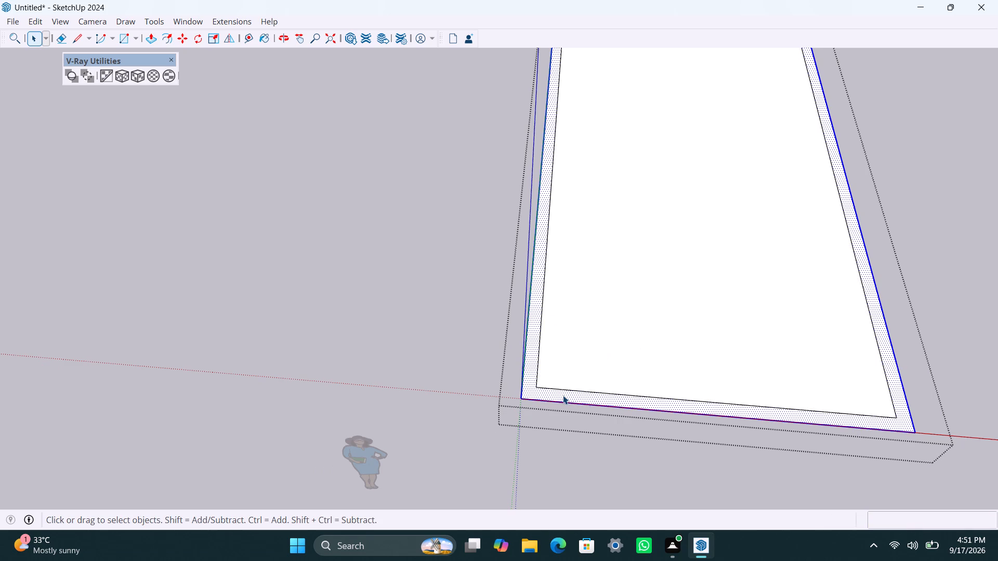
# Push/Pull the 9" border face up 10' to raise the outer walls.
pyautogui.press('p')
pyautogui.moveTo(562, 396); pyautogui.dragTo(562, 384)
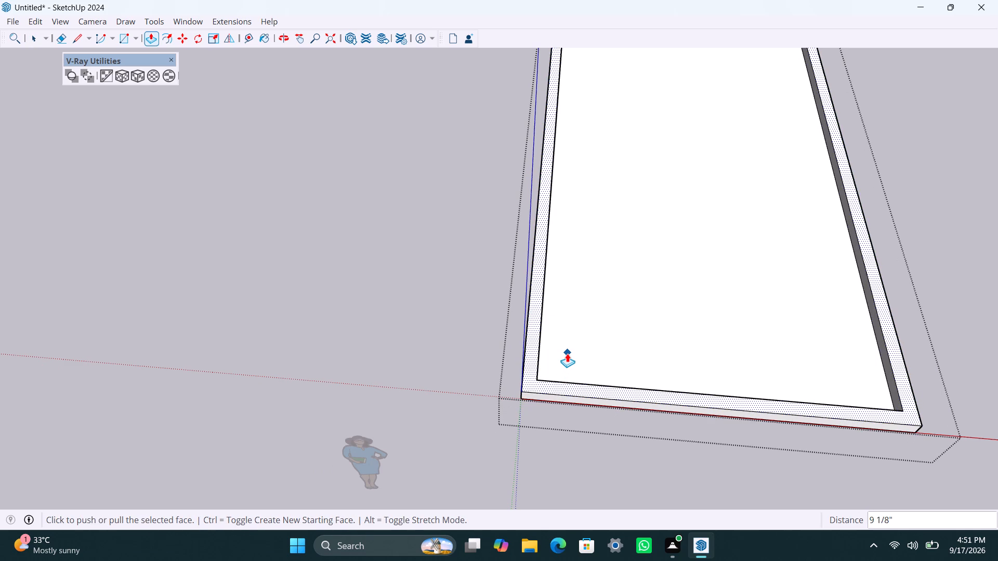
pyautogui.write("10'")
pyautogui.press('Return')
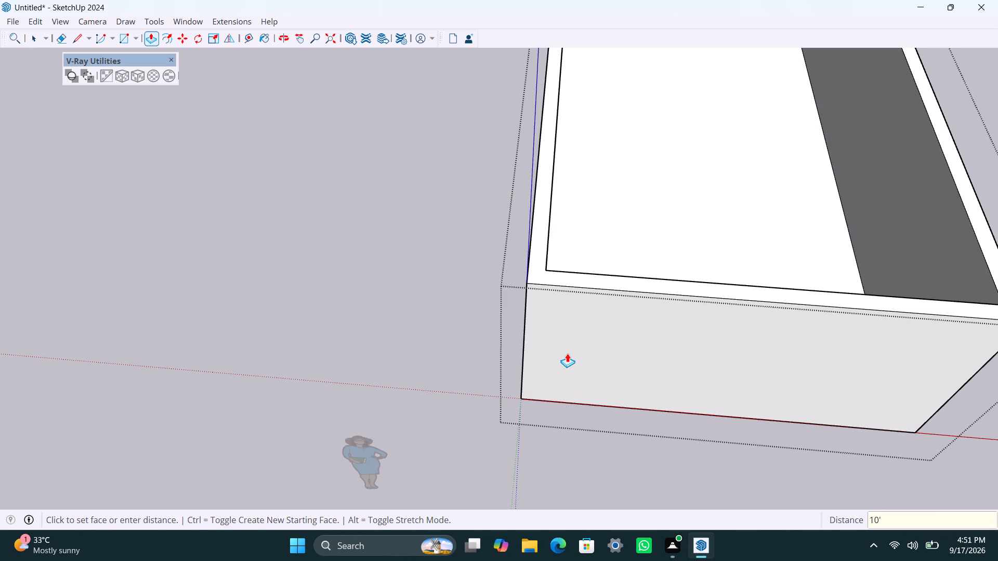
pyautogui.press('space')
# Copy the far short wall's inner corner edge 7'11" along that wall, and copy it again 4.5" further for a partition strip.
pyautogui.scroll(-5, 561, 300)
pyautogui.moveTo(544, 236); pyautogui.dragTo(491, 448, button='middle')
pyautogui.scroll(3, 563, 238)
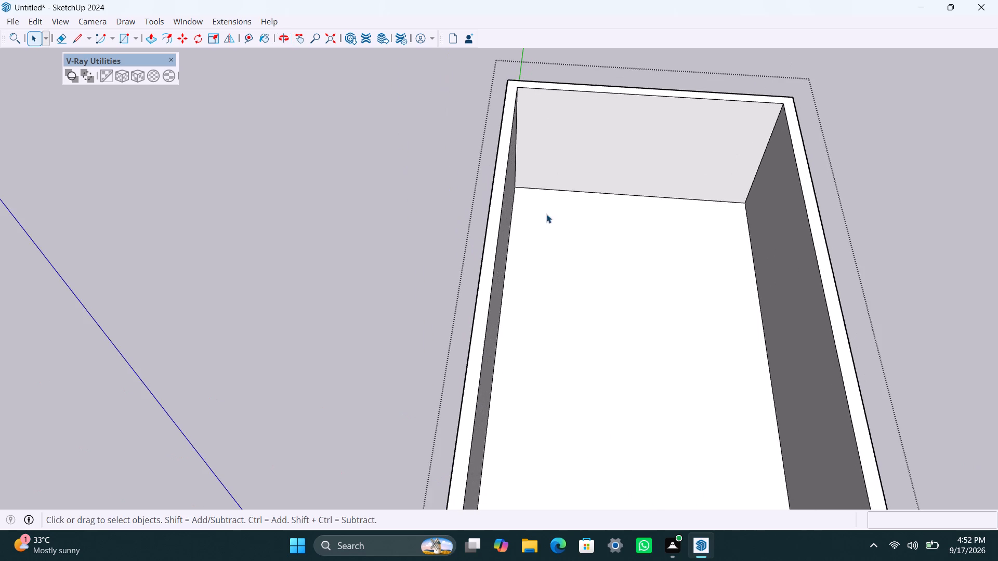
pyautogui.moveTo(538, 204); pyautogui.dragTo(488, 282, button='middle')
pyautogui.scroll(5, 476, 253)
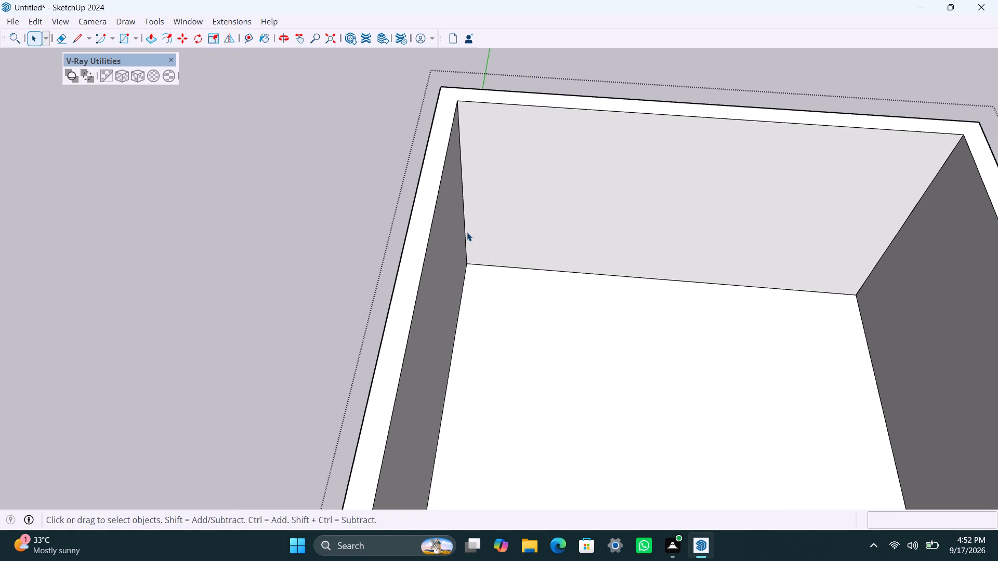
pyautogui.click(466, 231)
pyautogui.press('m')
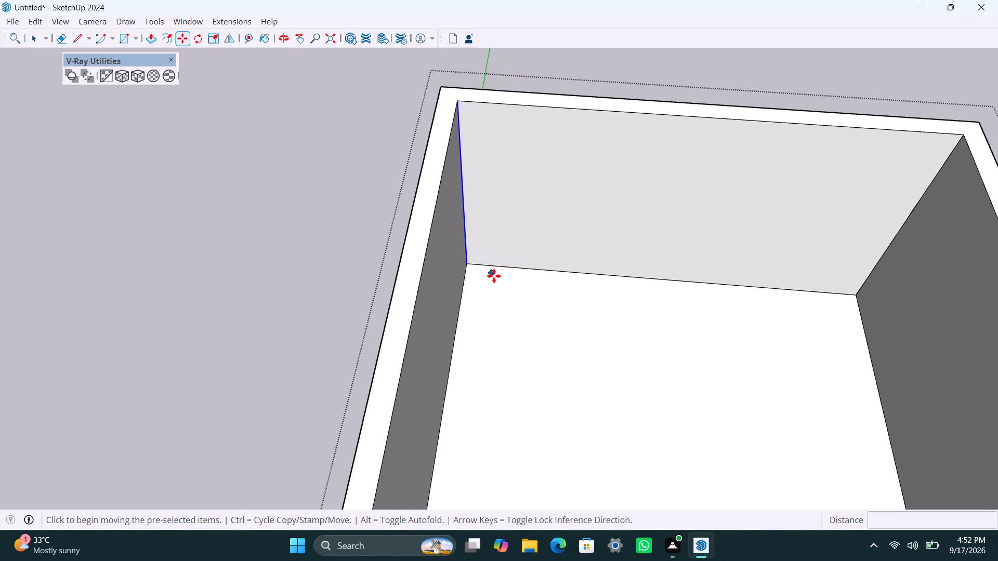
pyautogui.moveTo(472, 266); pyautogui.dragTo(489, 275)
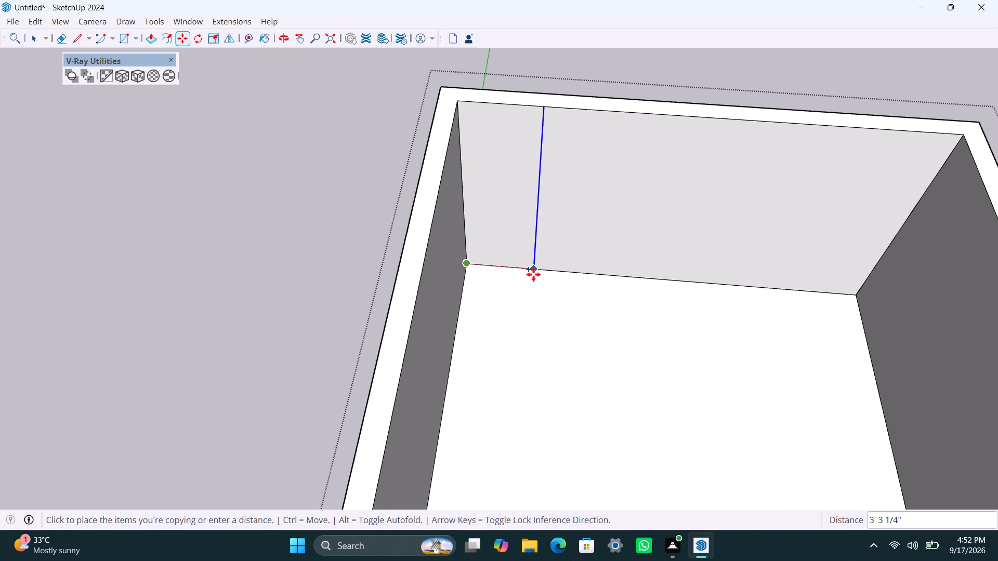
pyautogui.write('7\'11"')
pyautogui.press('Return')
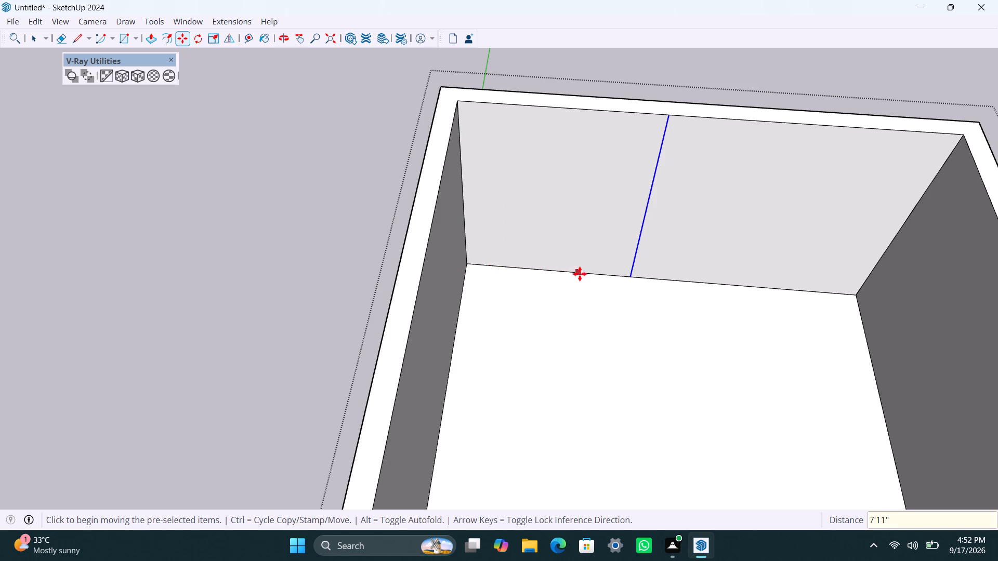
pyautogui.click(633, 277)
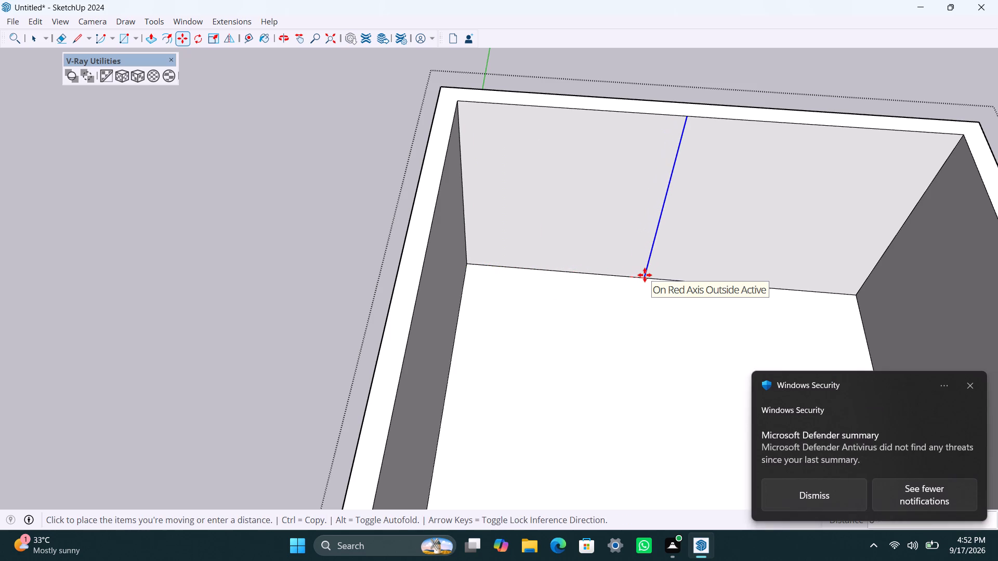
pyautogui.write('4.5"')
pyautogui.press('Return')
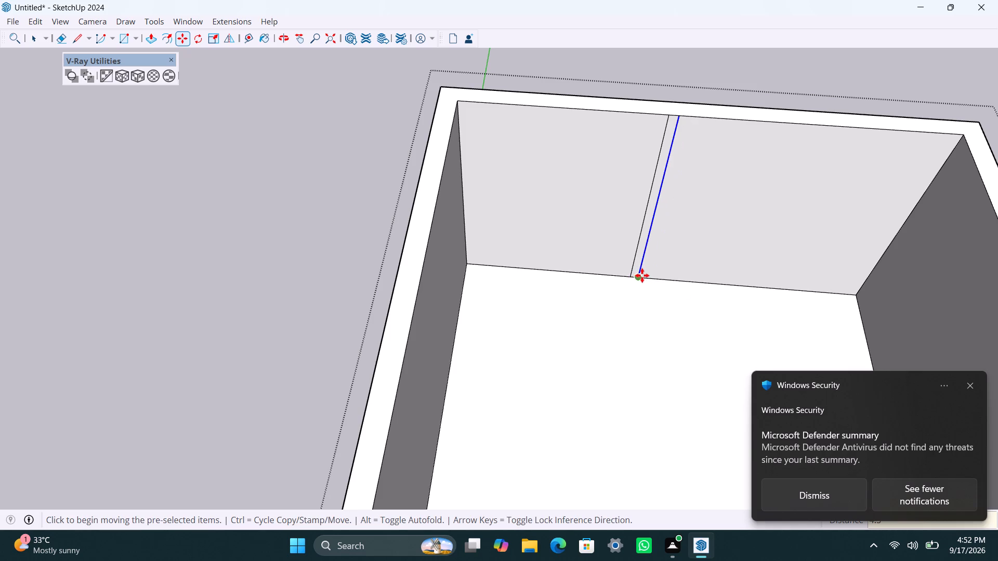
# Push/Pull the narrow strip on the far short wall 6'10" into the room to form a partition.
pyautogui.scroll(2, 621, 275)
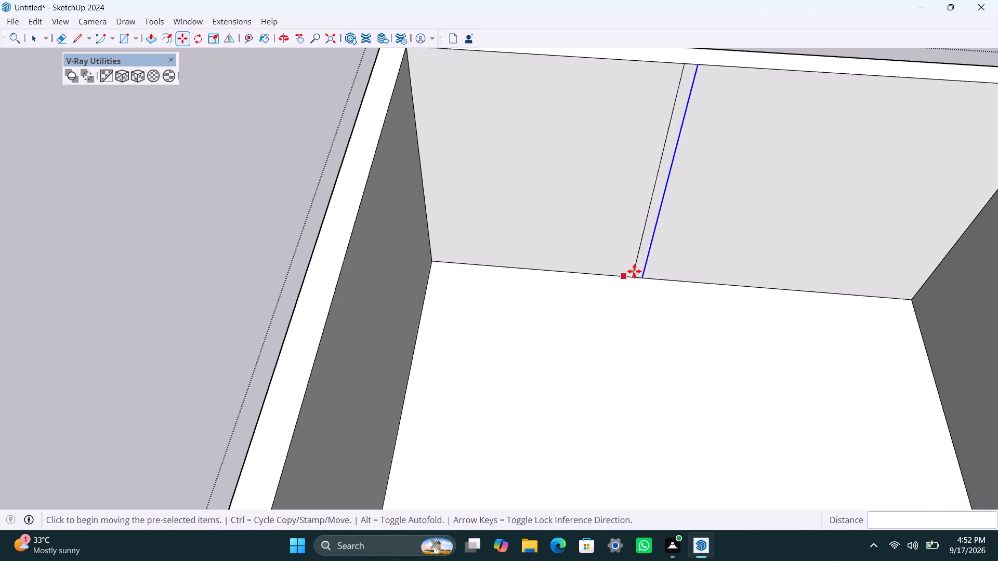
pyautogui.press('space')
pyautogui.click(644, 253)
pyautogui.press('p')
pyautogui.moveTo(644, 253); pyautogui.dragTo(656, 394)
pyautogui.write('6\'10"')
pyautogui.press('Return')
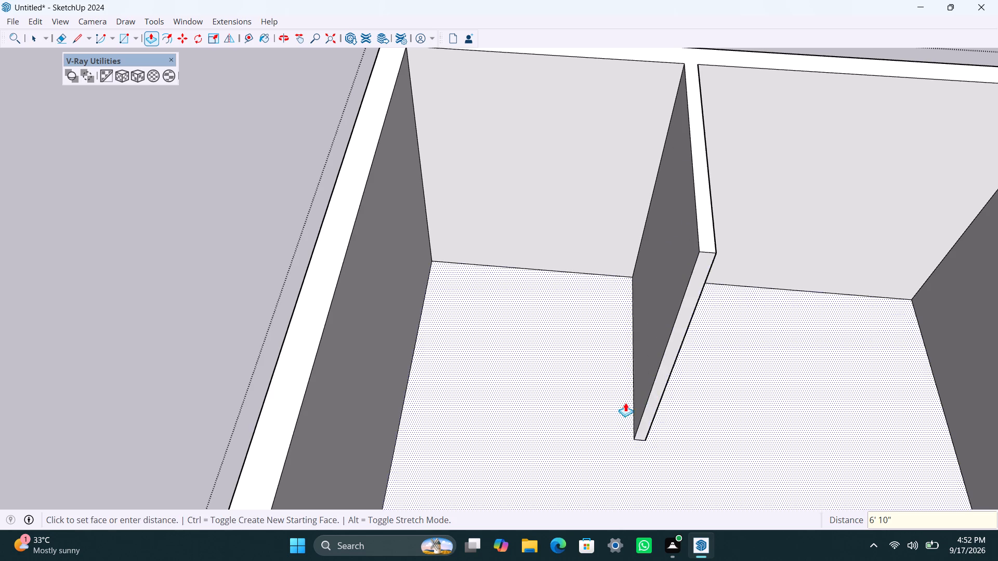
# Extend the partition's free end by 4.5" with Push/Pull.
pyautogui.click(654, 410)
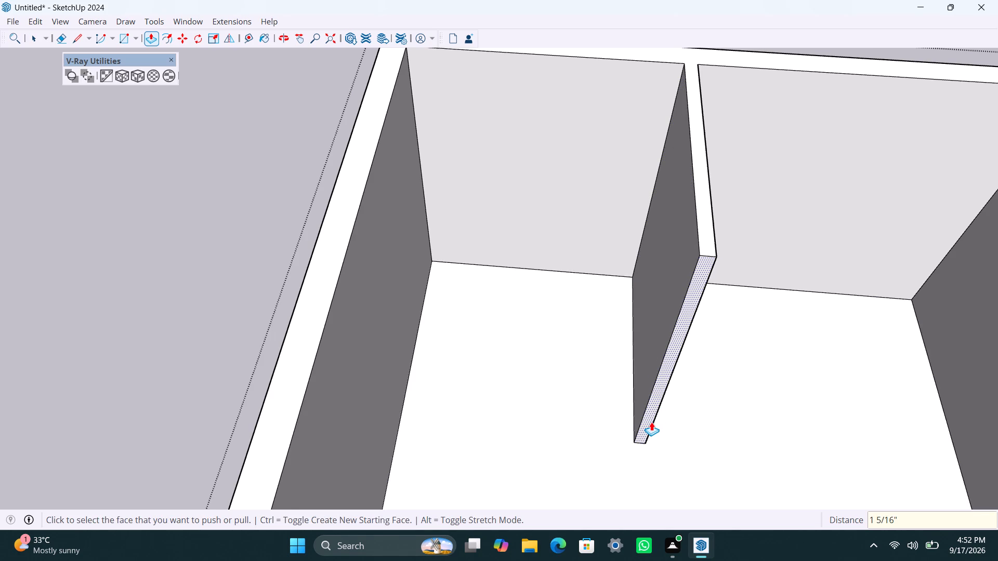
pyautogui.write('4.')
pyautogui.write('5"')
pyautogui.press('Return')
pyautogui.press('space')
# Copy the vertical edge at the partition's free end 4.5" back along the partition face that faces the nearer long wall.
pyautogui.scroll(-2, 567, 435)
pyautogui.moveTo(584, 428); pyautogui.dragTo(836, 413, button='middle')
pyautogui.scroll(2, 698, 332)
pyautogui.moveTo(661, 341); pyautogui.dragTo(708, 353, button='middle')
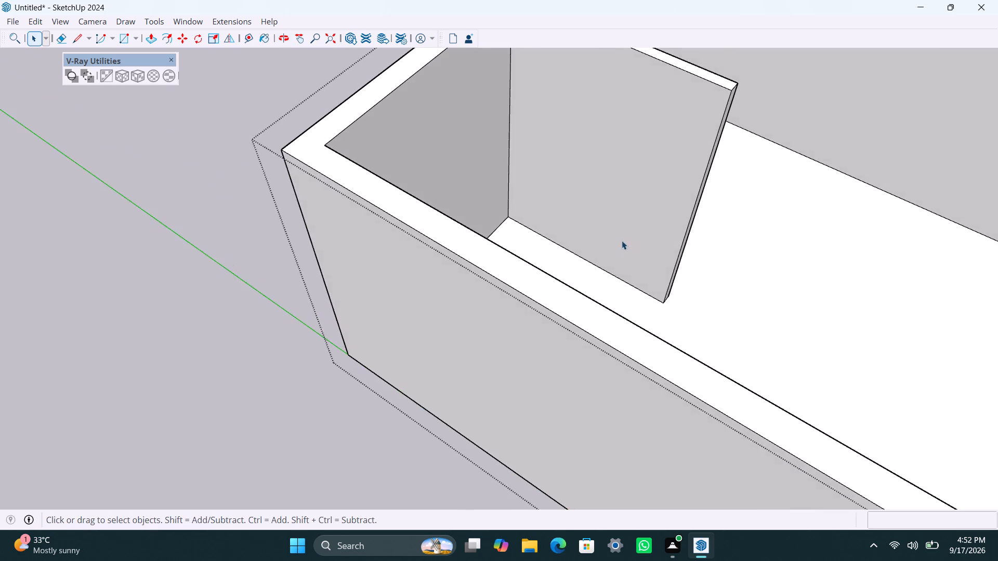
pyautogui.scroll(2, 637, 247)
pyautogui.moveTo(631, 278); pyautogui.dragTo(628, 380, button='middle')
pyautogui.scroll(3, 674, 328)
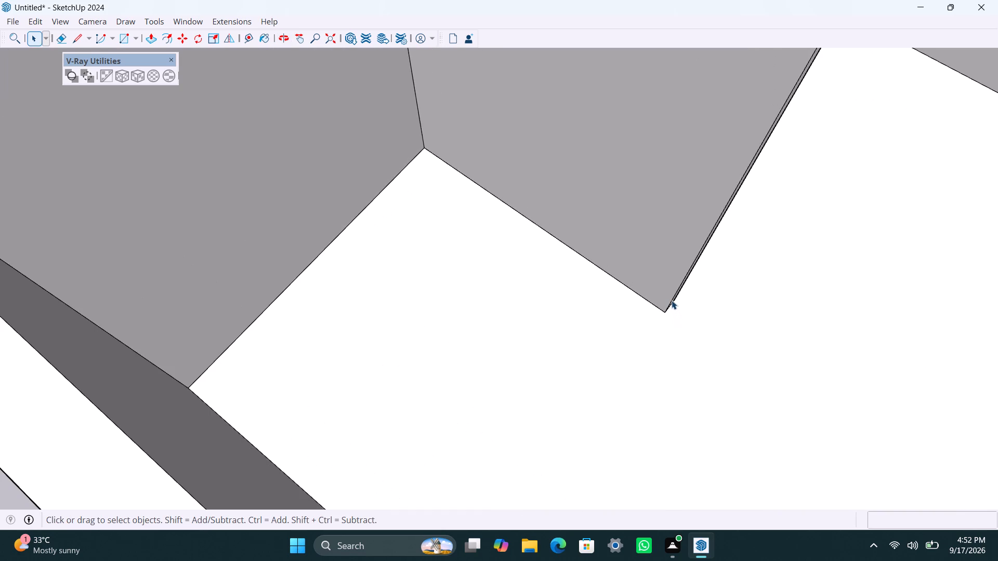
pyautogui.click(672, 300)
pyautogui.scroll(-6, 662, 352)
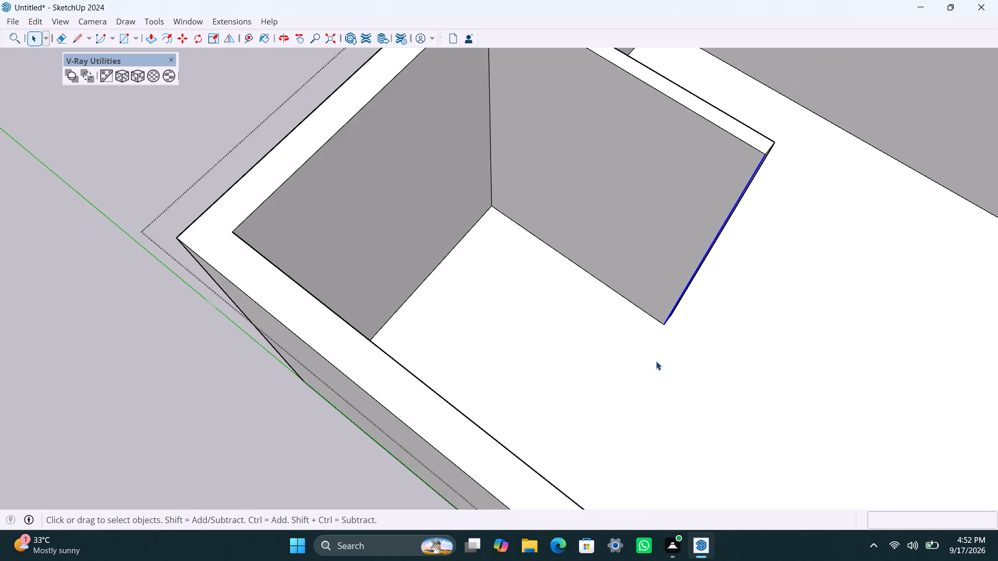
pyautogui.scroll(-3, 656, 361)
pyautogui.scroll(4, 653, 345)
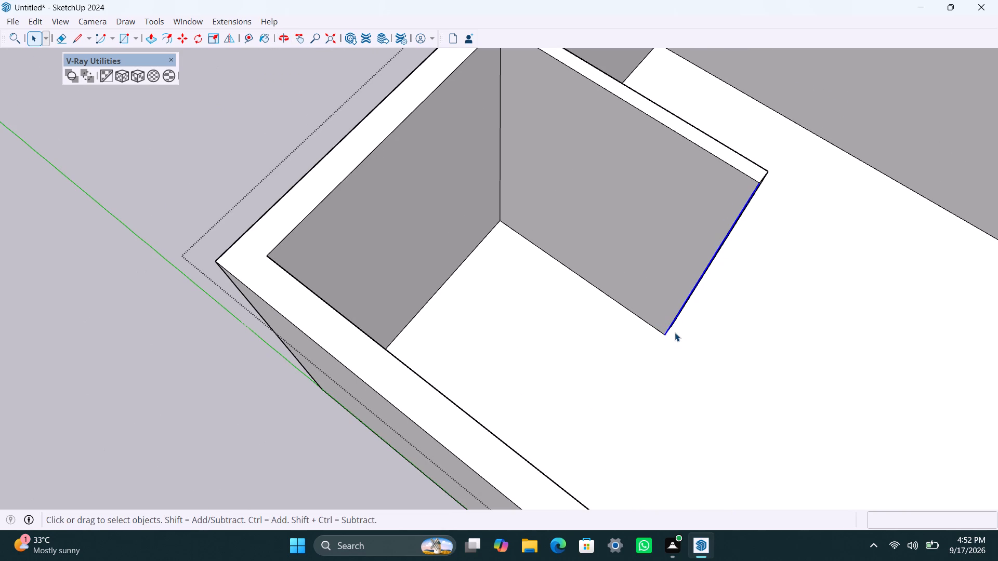
pyautogui.press('m')
pyautogui.keyDown('ctrl'); pyautogui.click(668, 332); pyautogui.keyUp('ctrl')
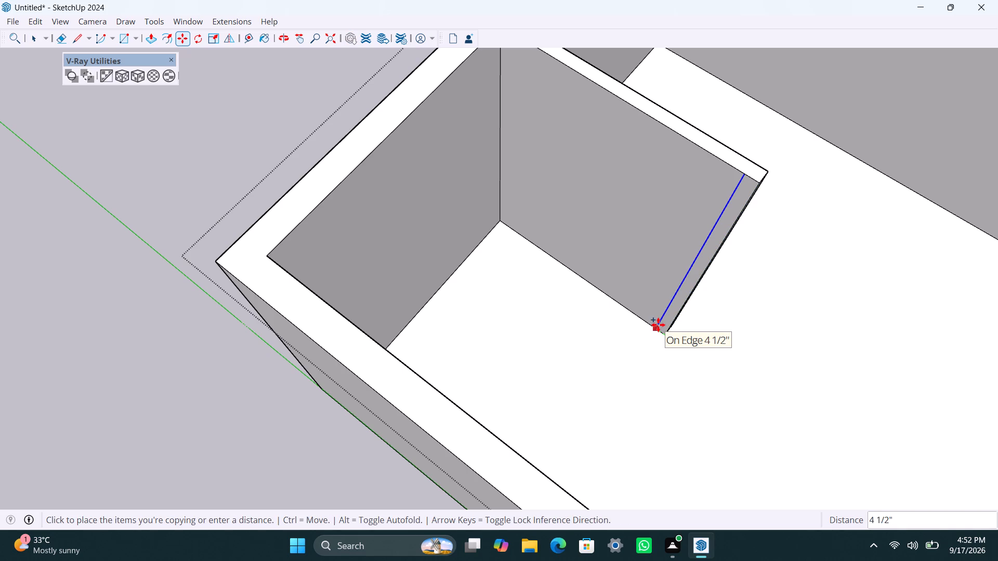
pyautogui.write('4.')
pyautogui.write('5"')
pyautogui.press('Return')
pyautogui.press('space')
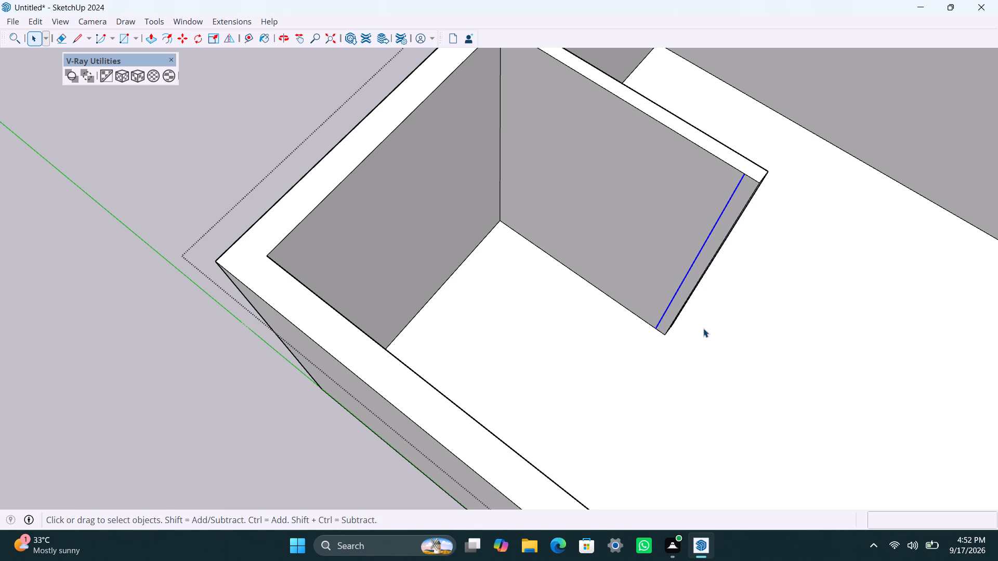
# Push/Pull the 4.5" strip at the partition's free end 1' toward the nearer long wall to form a return.
pyautogui.scroll(3, 682, 319)
pyautogui.click(678, 293)
pyautogui.press('p')
pyautogui.moveTo(678, 293); pyautogui.dragTo(664, 343)
pyautogui.write("1'")
pyautogui.press('Return')
pyautogui.press('space')
# Copy the room's inner corner edge 6'10" along the long wall, and copy it again 4.5" further for a partition strip.
pyautogui.scroll(-7, 655, 301)
pyautogui.moveTo(668, 365); pyautogui.dragTo(617, 366, button='middle')
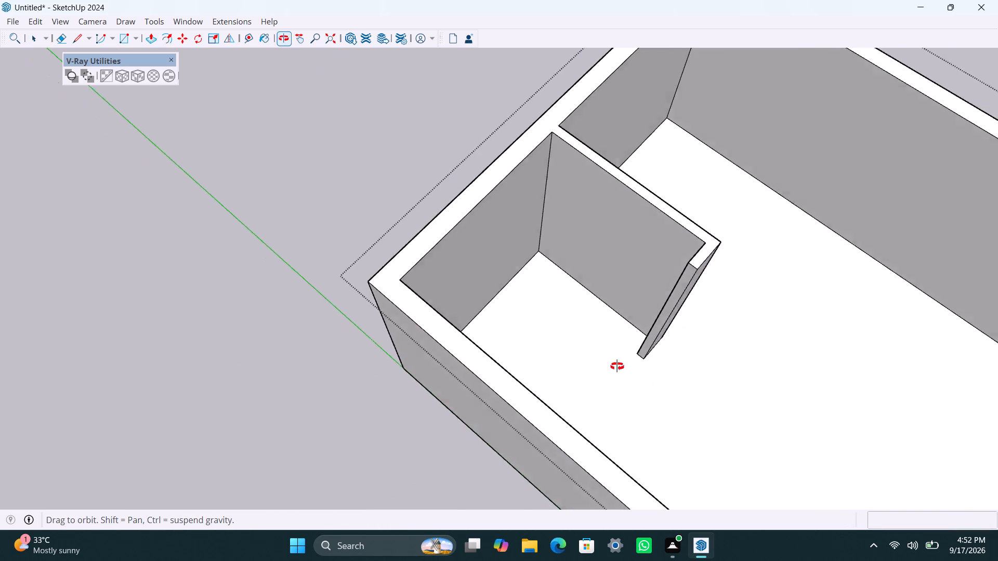
pyautogui.moveTo(617, 366); pyautogui.dragTo(360, 372, button='middle')
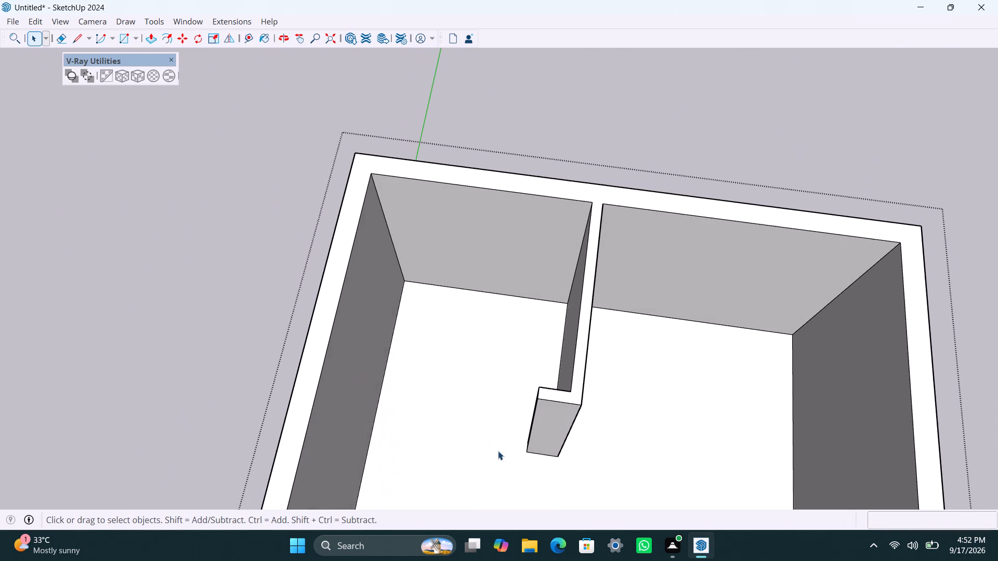
pyautogui.moveTo(477, 449); pyautogui.dragTo(451, 452, button='middle')
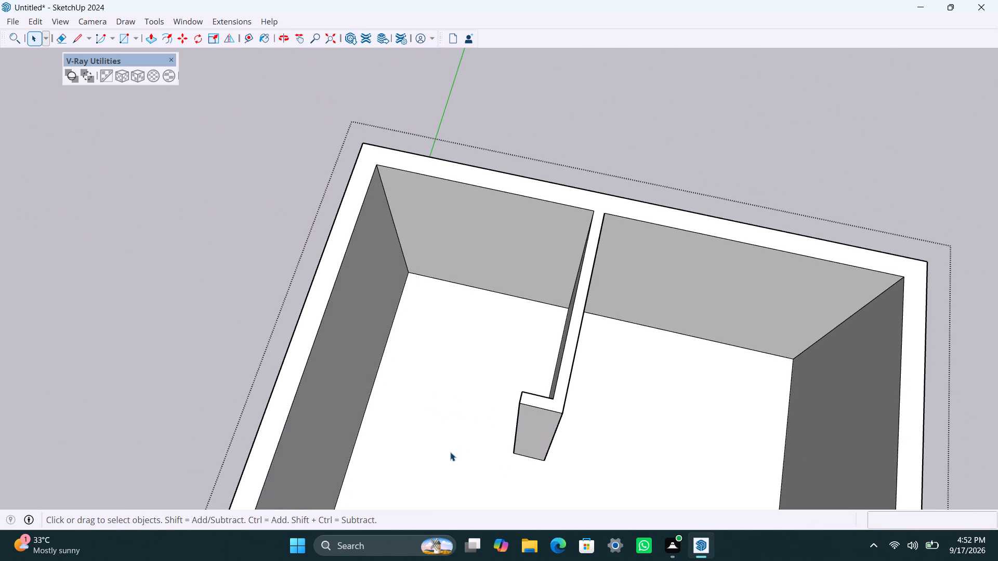
pyautogui.scroll(-1, 449, 438)
pyautogui.moveTo(505, 446); pyautogui.dragTo(389, 434, button='middle')
pyautogui.scroll(2, 418, 256)
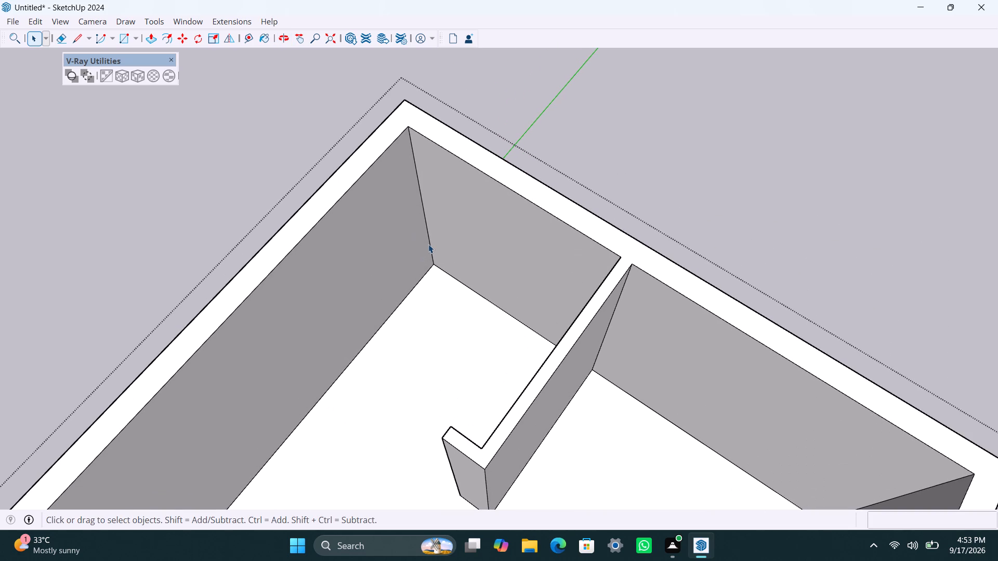
pyautogui.click(430, 238)
pyautogui.press('m')
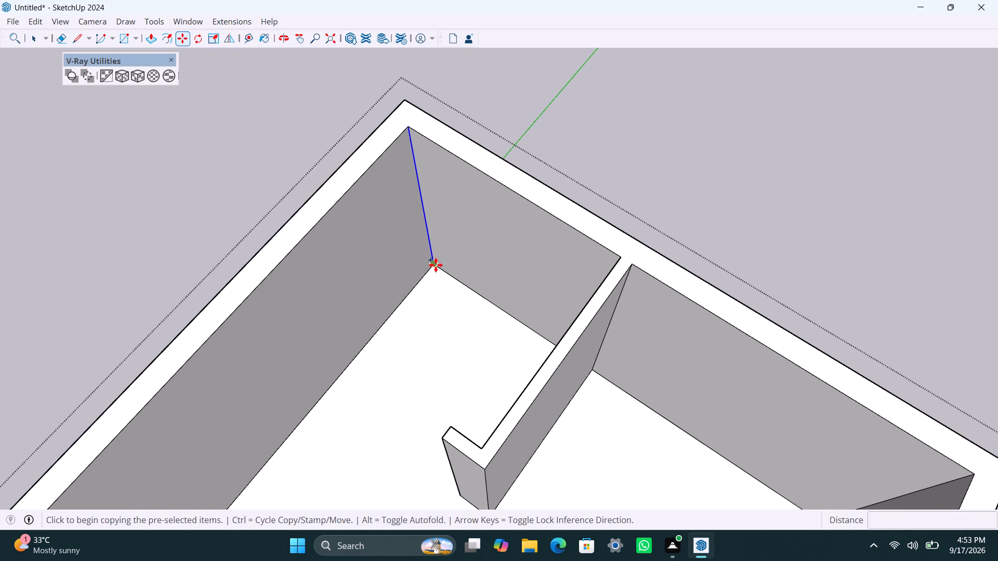
pyautogui.click(436, 271)
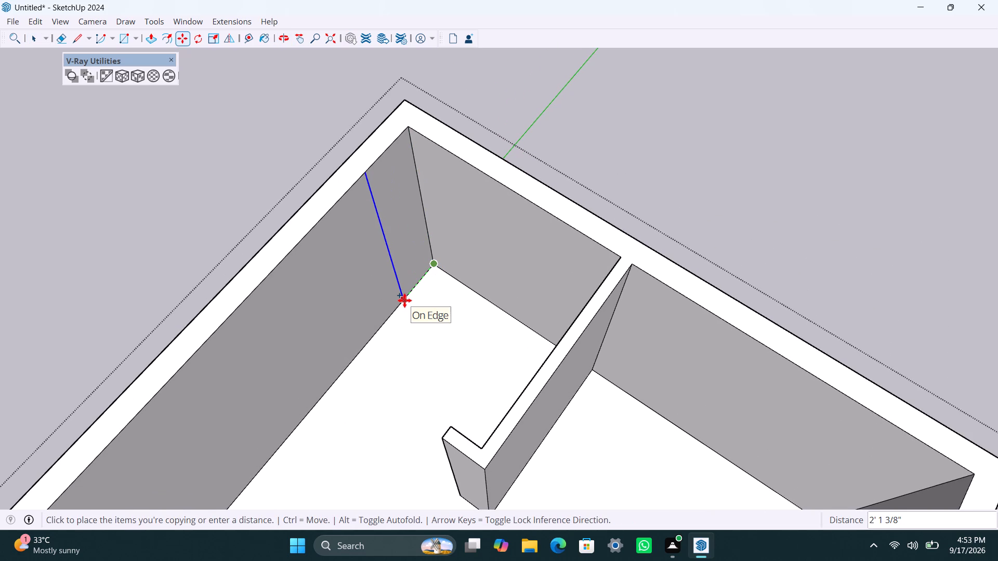
pyautogui.write("6'11")
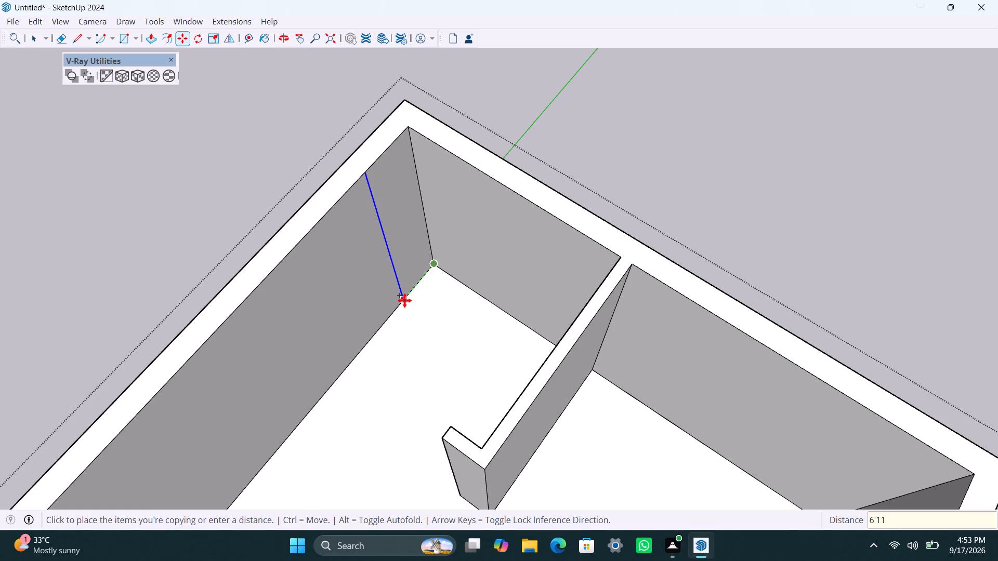
pyautogui.press('BackSpace')
pyautogui.press('0')
pyautogui.hotkey('shift', '"')
pyautogui.press('Return')
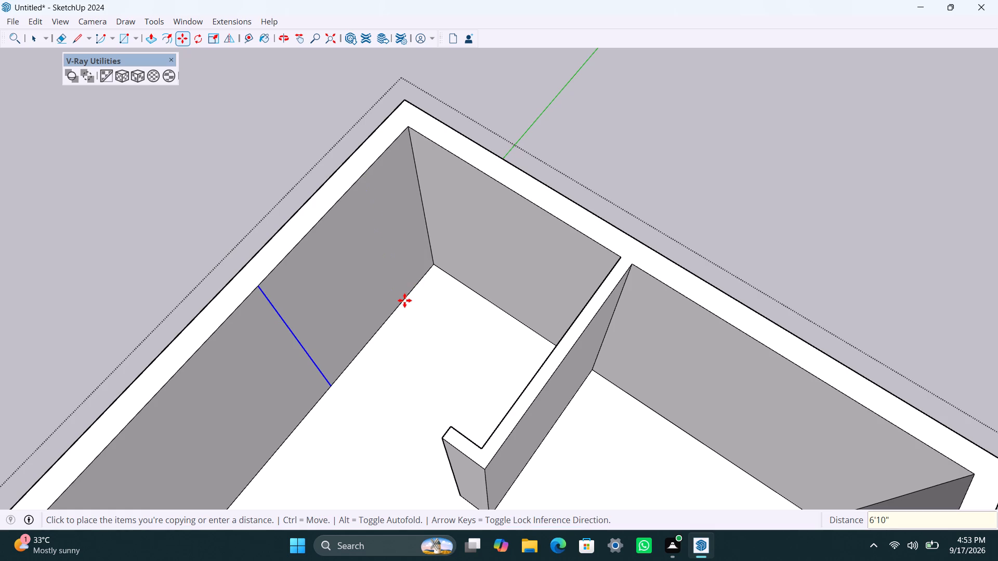
pyautogui.click(335, 385)
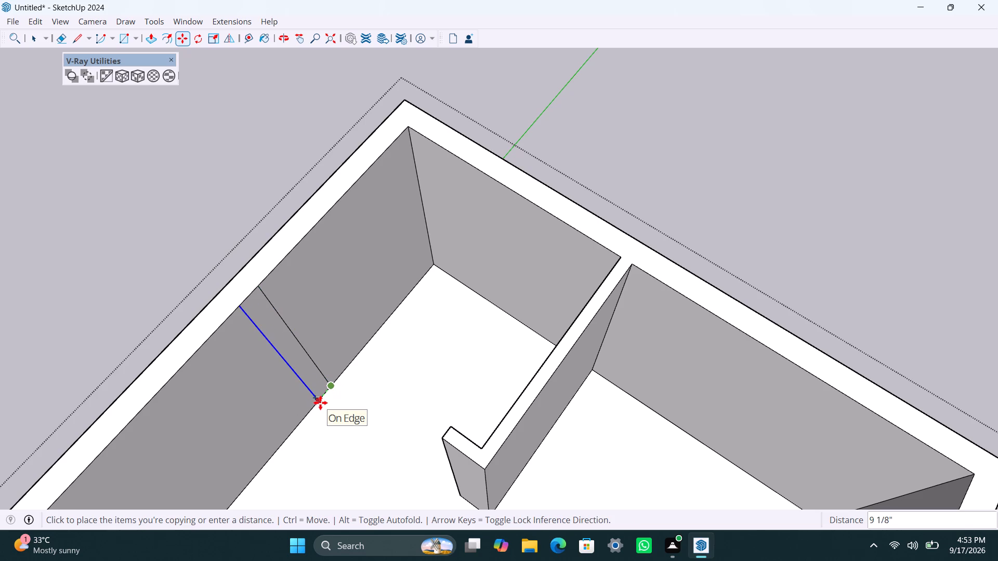
pyautogui.write('4.5"')
pyautogui.press('Return')
pyautogui.press('space')
# Push/Pull the narrow strip on the long wall partway into the room toward the 1' return.
pyautogui.scroll(3, 321, 396)
pyautogui.click(321, 378)
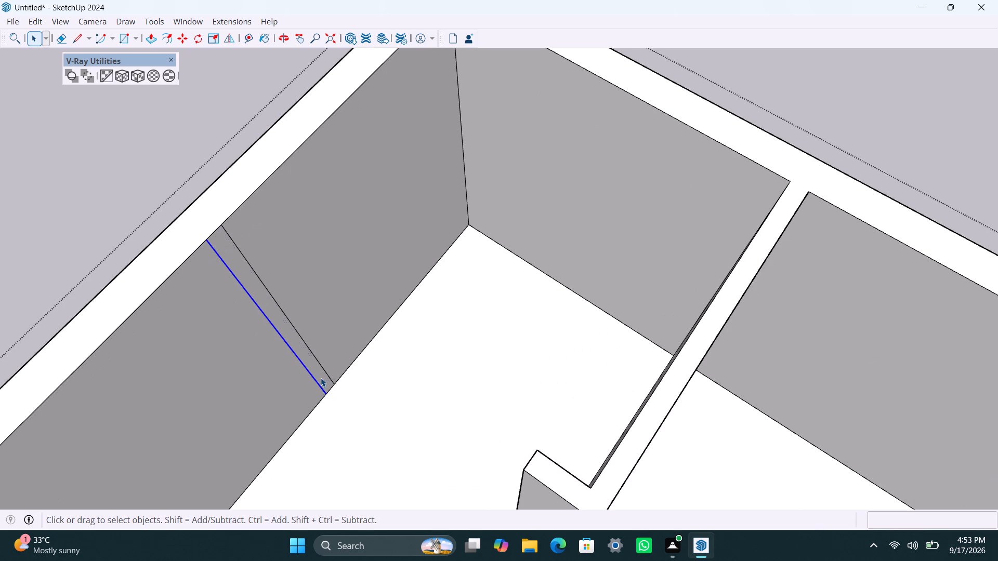
pyautogui.press('p')
pyautogui.moveTo(323, 378); pyautogui.dragTo(379, 414)
pyautogui.press('Escape')
# Place a guide line 3' from the end edge of the 1' return, toward the long-wall partition, for the door opening.
pyautogui.scroll(-2, 398, 420)
pyautogui.moveTo(398, 439); pyautogui.dragTo(572, 422, button='middle')
pyautogui.press('t')
pyautogui.scroll(4, 596, 480)
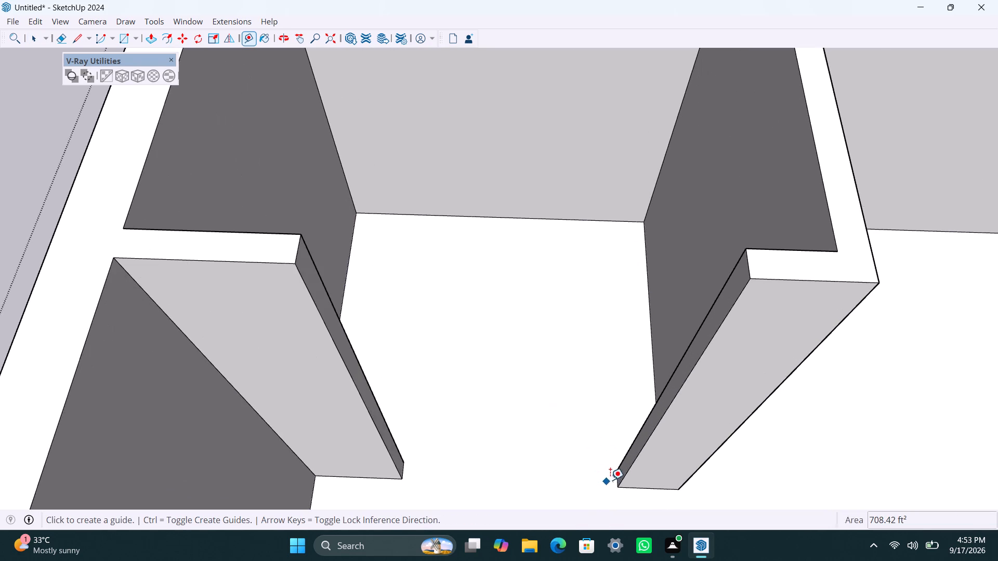
pyautogui.scroll(2, 614, 478)
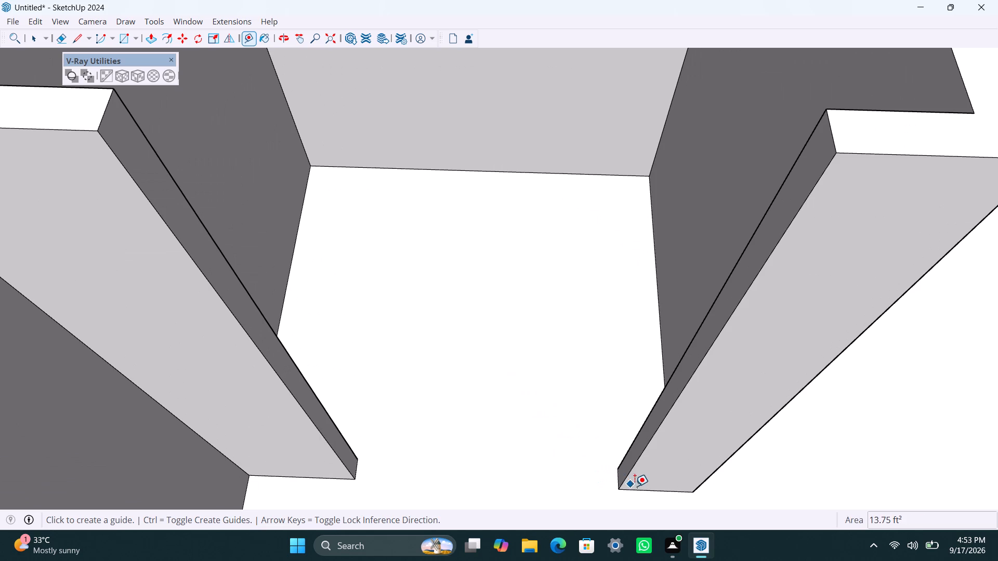
pyautogui.scroll(1, 619, 481)
pyautogui.moveTo(619, 481); pyautogui.dragTo(596, 482)
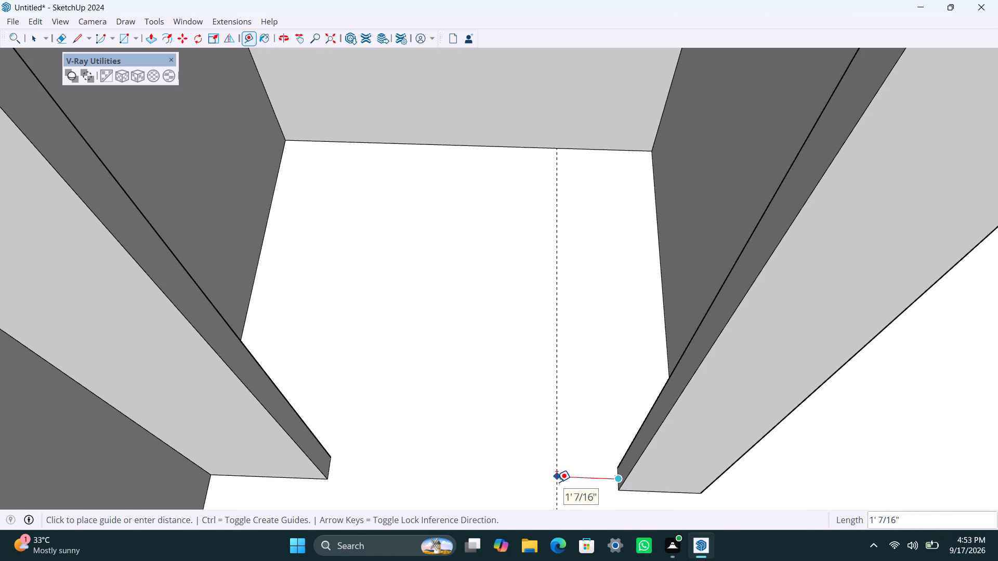
pyautogui.write("3'")
pyautogui.press('Return')
pyautogui.press('space')
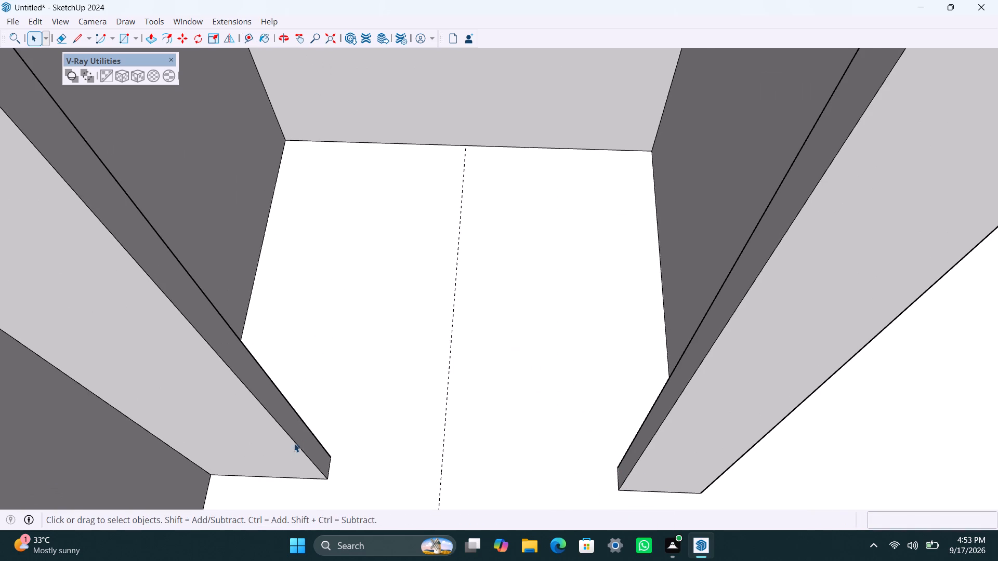
# Push/Pull the long-wall partition's free end up to the 3' guide line.
pyautogui.click(308, 439)
pyautogui.press('p')
pyautogui.moveTo(309, 439); pyautogui.dragTo(444, 465)
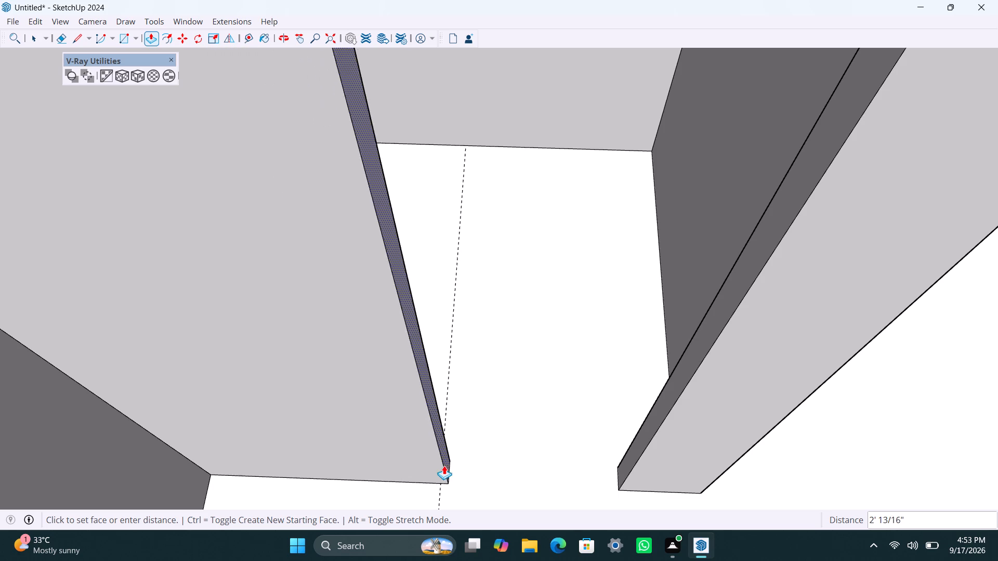
pyautogui.moveTo(444, 465); pyautogui.dragTo(442, 498)
pyautogui.scroll(-4, 411, 380)
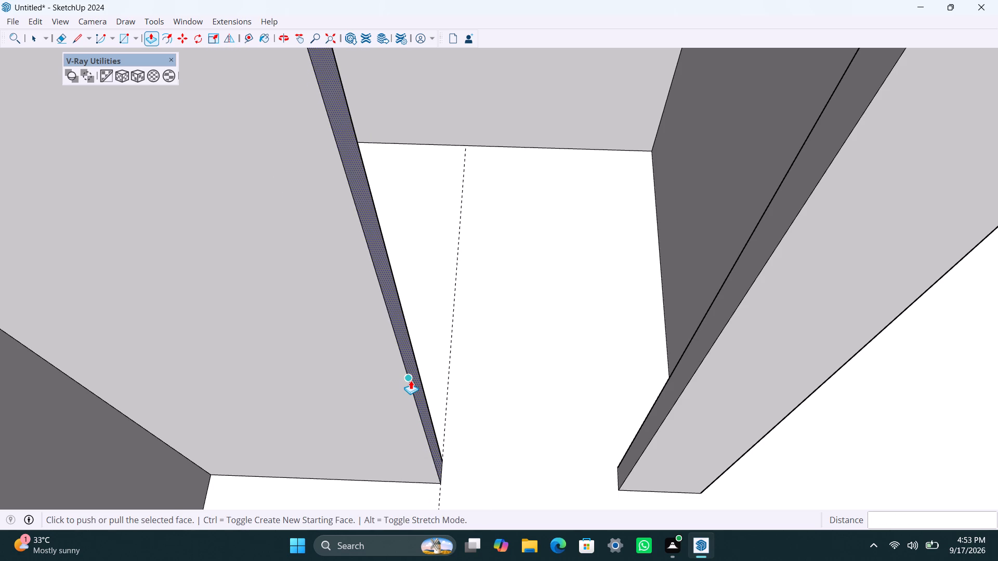
pyautogui.press('space')
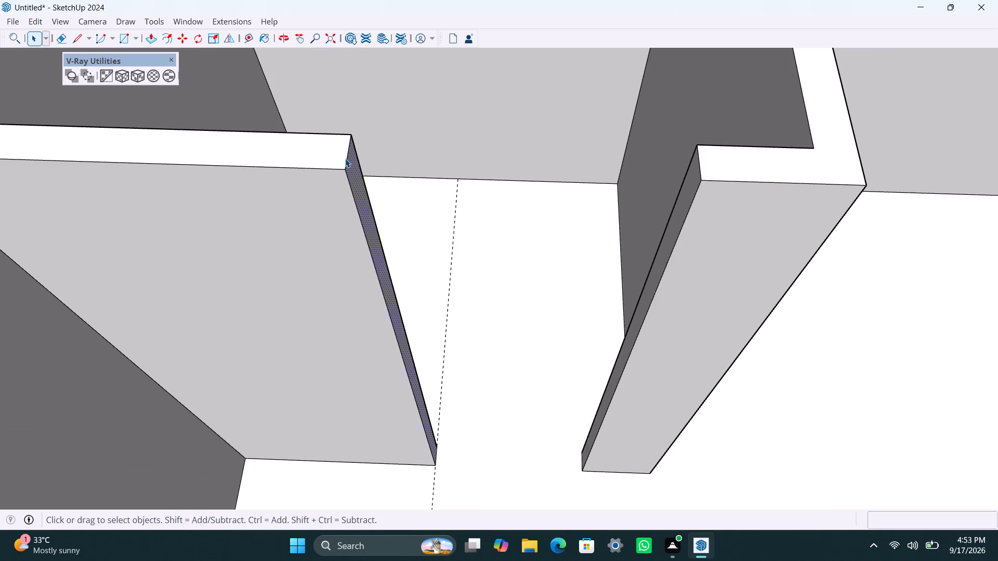
# Copy the top edge of the long-wall partition's end face 3' down to mark the door head.
pyautogui.click(346, 161)
pyautogui.press('m')
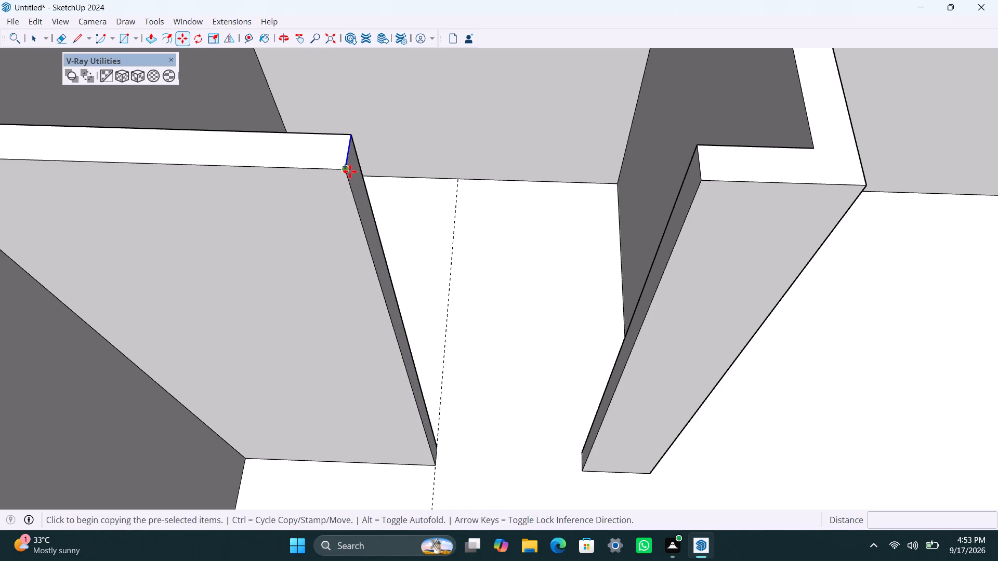
pyautogui.moveTo(349, 171); pyautogui.dragTo(347, 180)
pyautogui.write("3'")
pyautogui.press('Return')
pyautogui.press('space')
# Push/Pull the upper part of the partition's end face 3' across to the return, forming the wall above the door opening.
pyautogui.click(367, 223)
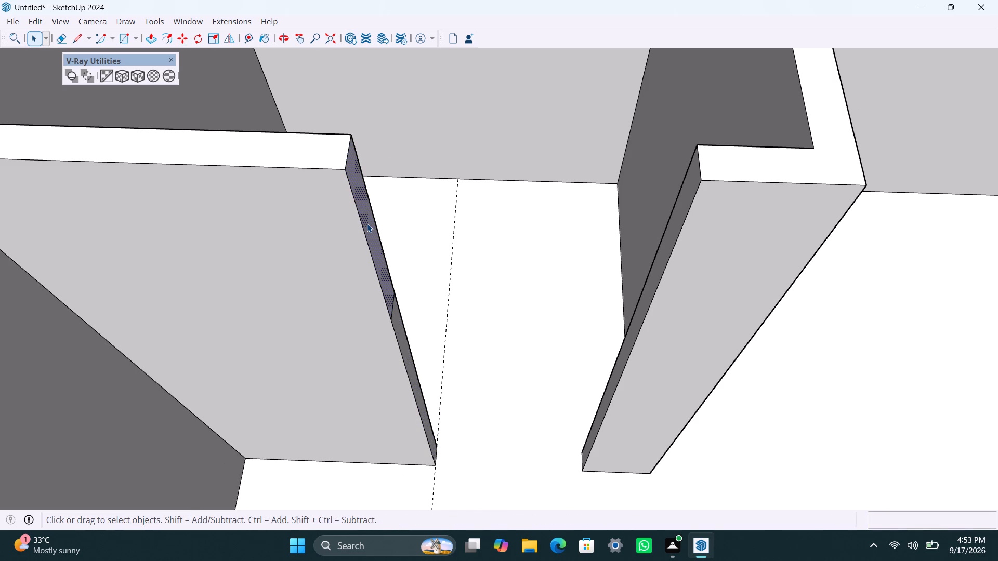
pyautogui.press('p')
pyautogui.moveTo(367, 223); pyautogui.dragTo(695, 192)
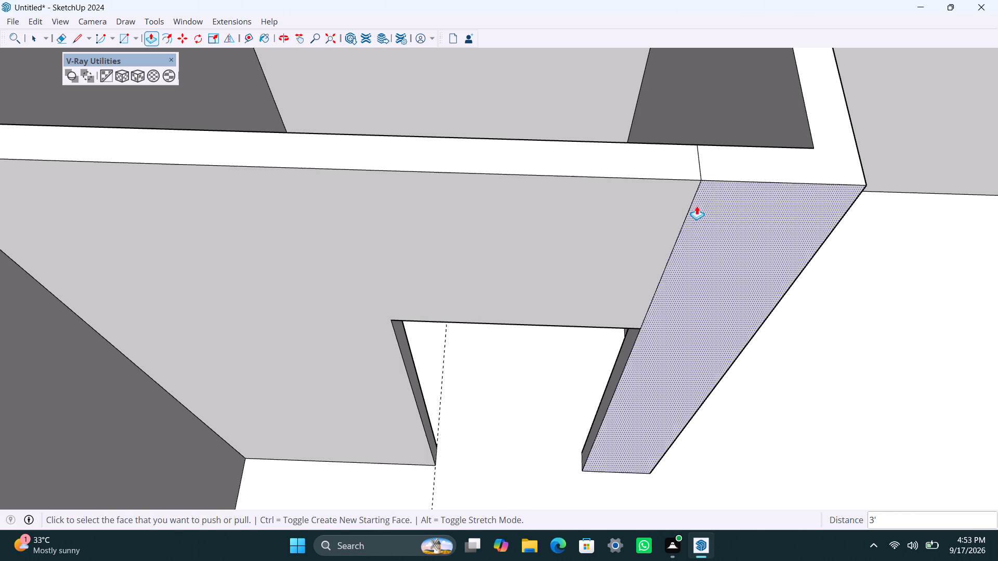
pyautogui.press('space')
# Save the model as 20'x40' HP in the sketch up folder inside Documents > internship.
pyautogui.press('s')
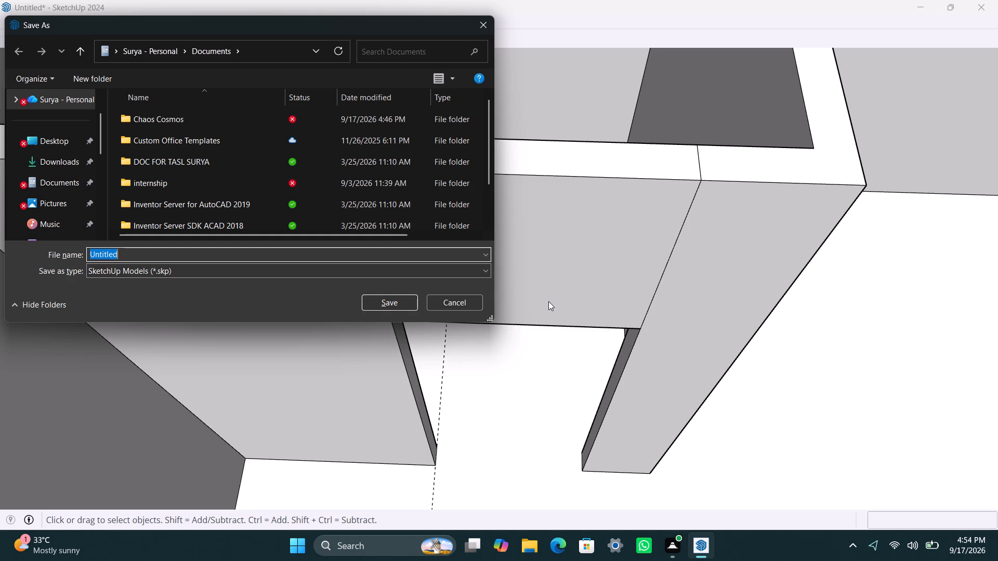
pyautogui.write("20'")
pyautogui.write("x40'")
pyautogui.press('space')
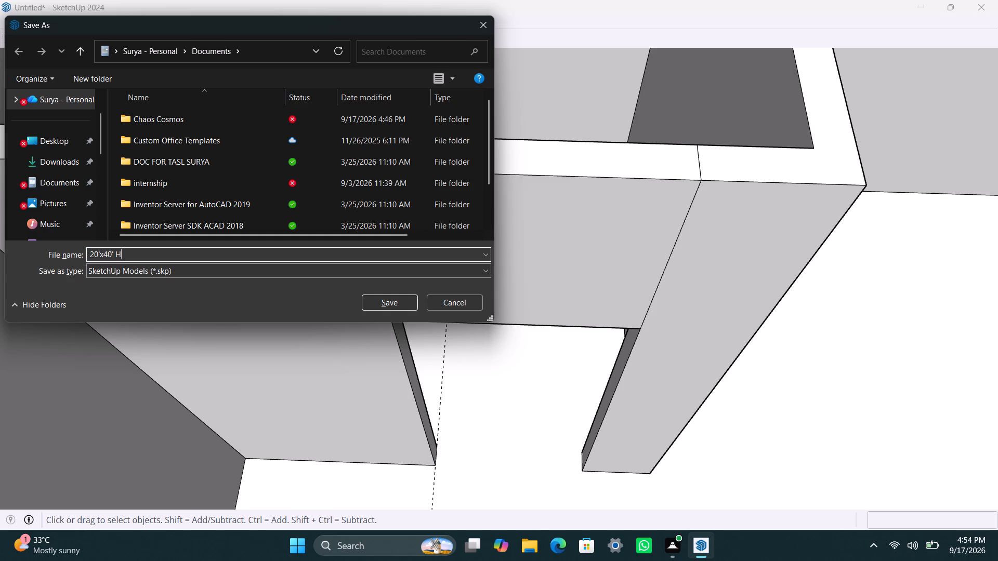
pyautogui.doubleClick(298, 189)
pyautogui.doubleClick(295, 186)
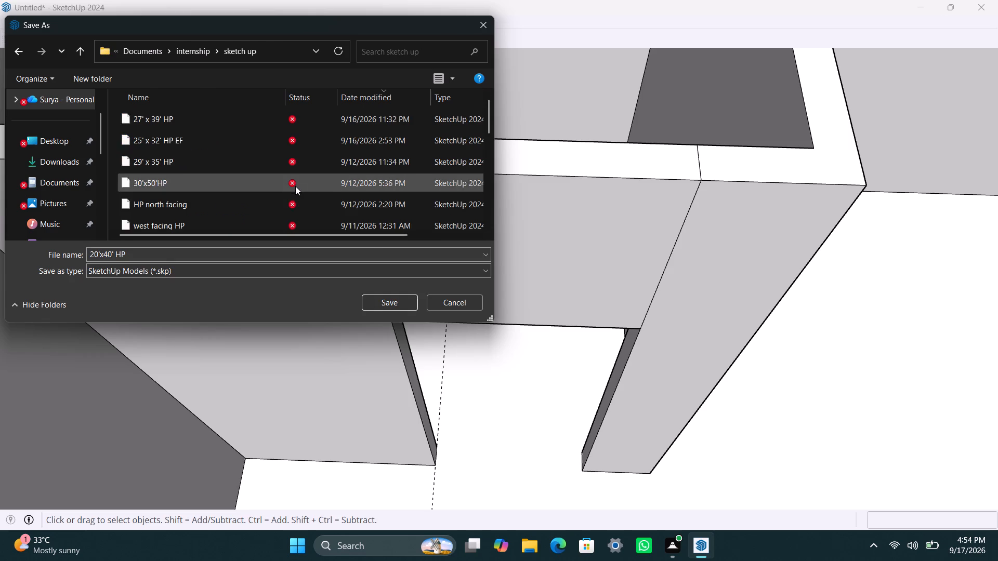
pyautogui.click(382, 306)
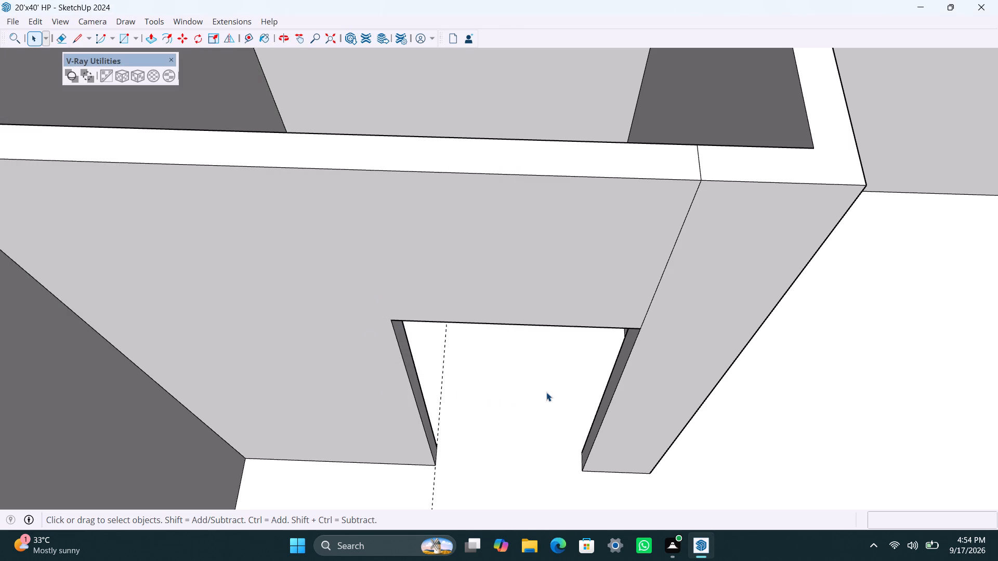
# Copy the vertical inner corner edge beyond the small room 10'6" along the long outer wall.
pyautogui.scroll(-16, 541, 348)
pyautogui.moveTo(327, 390); pyautogui.dragTo(431, 408, button='middle')
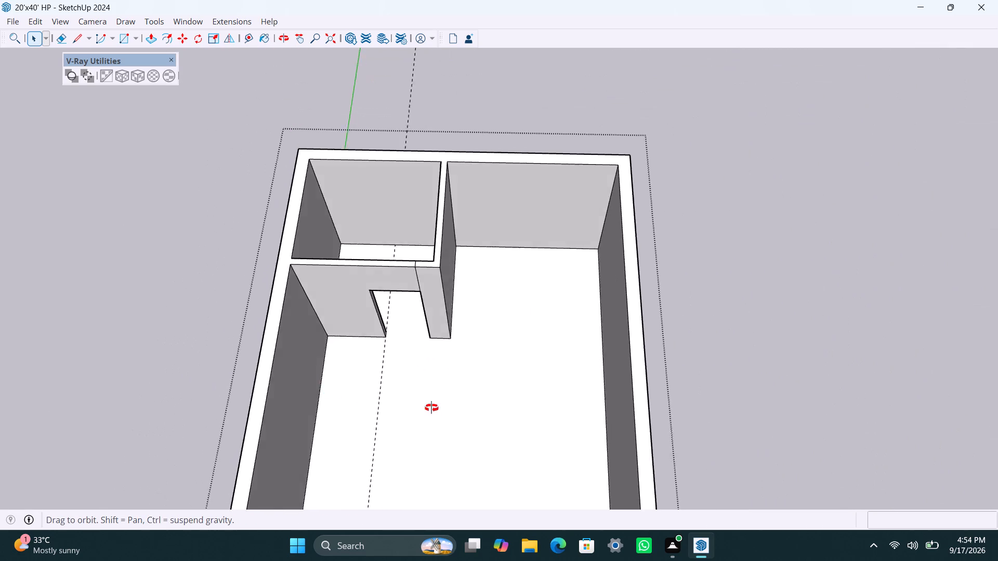
pyautogui.moveTo(431, 408); pyautogui.dragTo(794, 355, button='middle')
pyautogui.scroll(3, 461, 246)
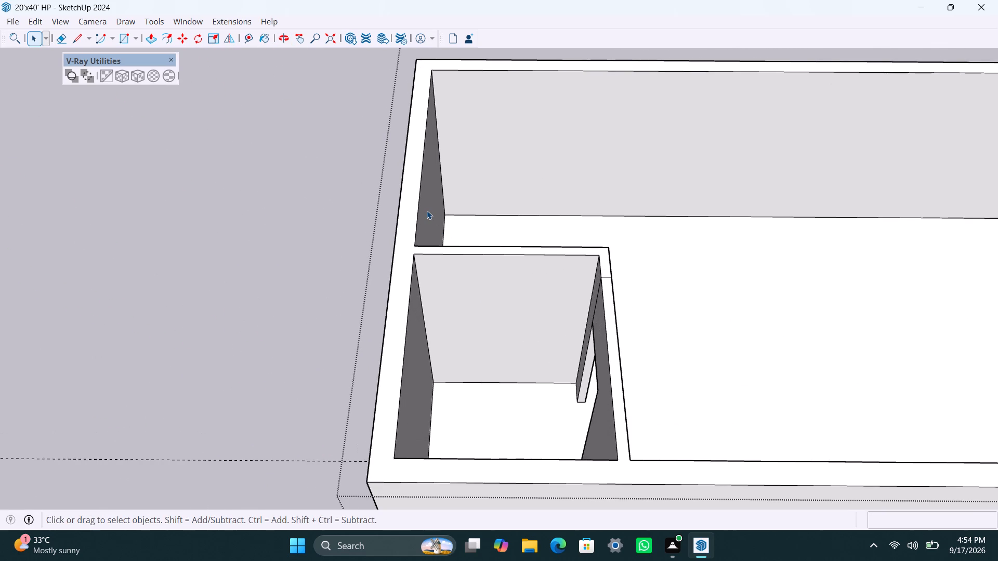
pyautogui.moveTo(427, 210); pyautogui.dragTo(427, 272, button='middle')
pyautogui.scroll(3, 439, 259)
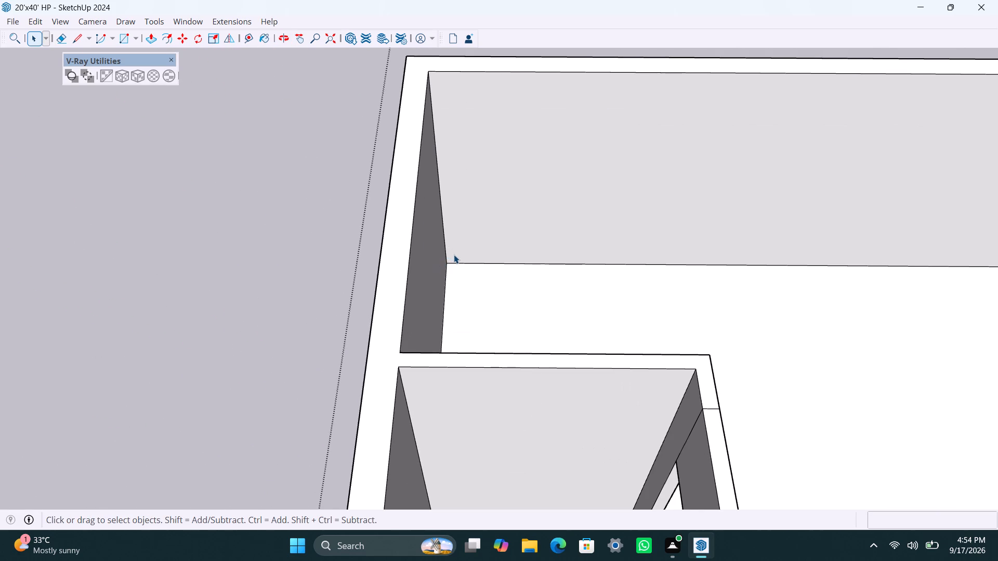
pyautogui.scroll(1, 458, 247)
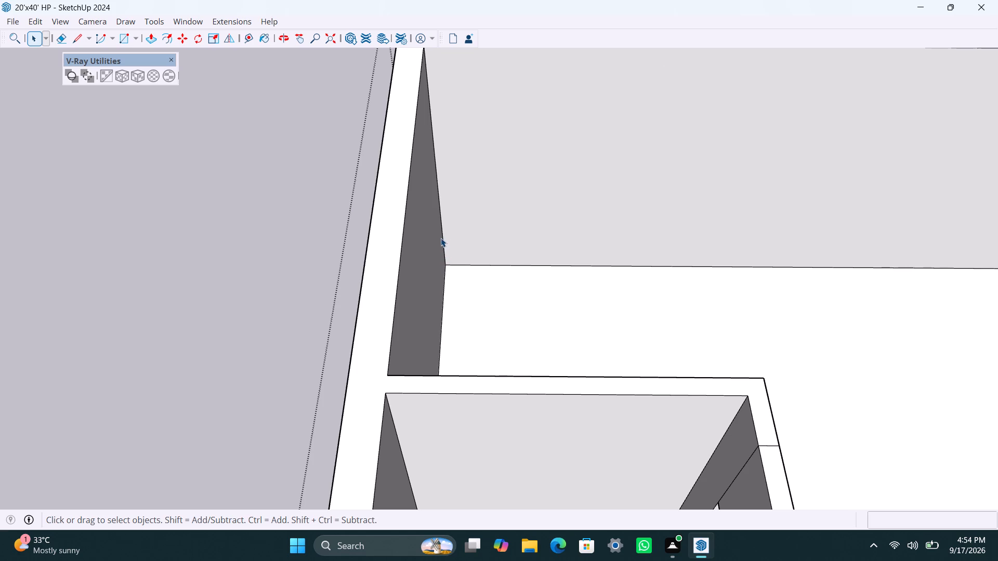
pyautogui.click(442, 231)
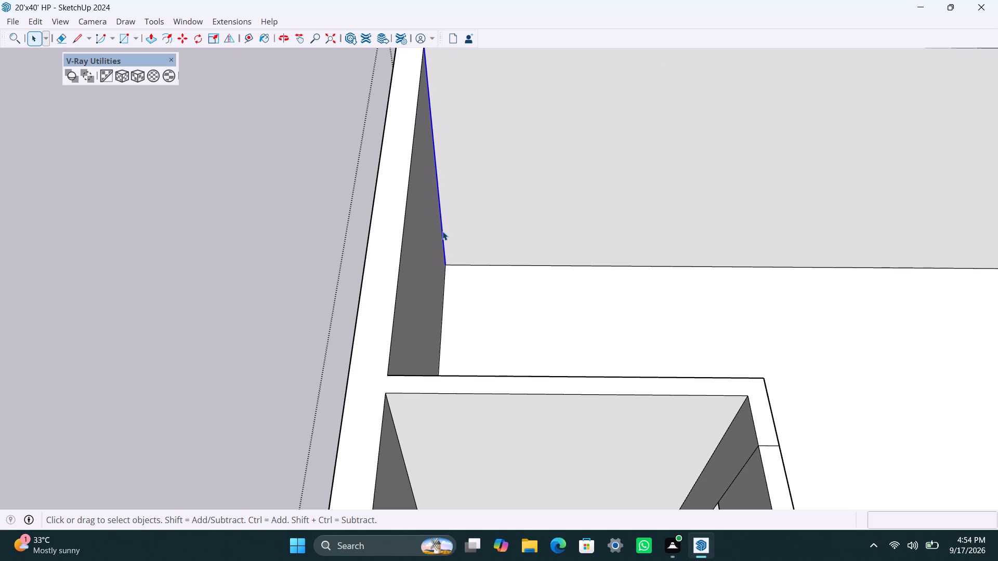
pyautogui.press('m')
pyautogui.click(449, 266)
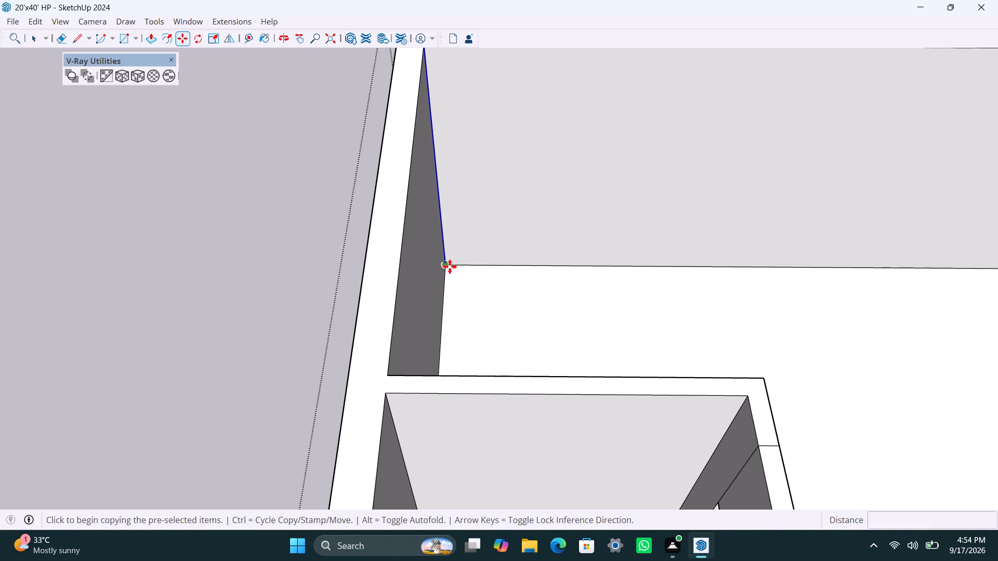
pyautogui.write('10\'6"')
pyautogui.press('Return')
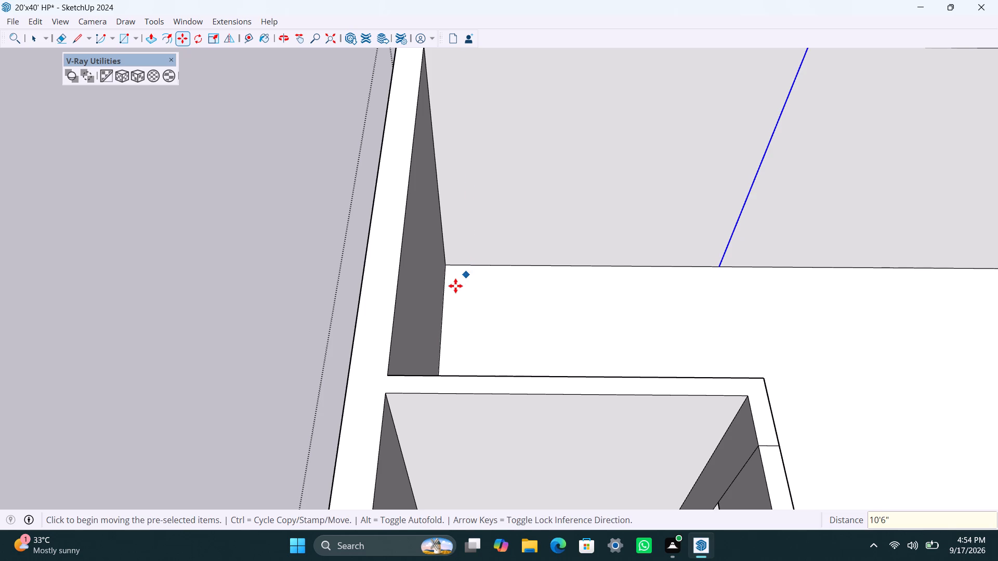
# Copy the new vertical edge 4.5" further along the long outer wall to mark the partition's thickness.
pyautogui.click(723, 269)
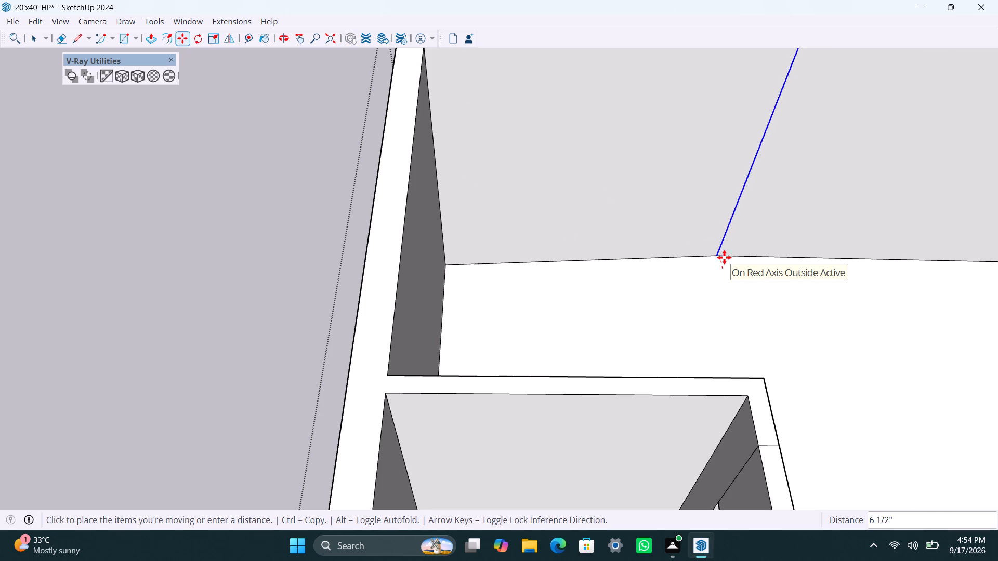
pyautogui.press('Escape')
pyautogui.click(724, 268)
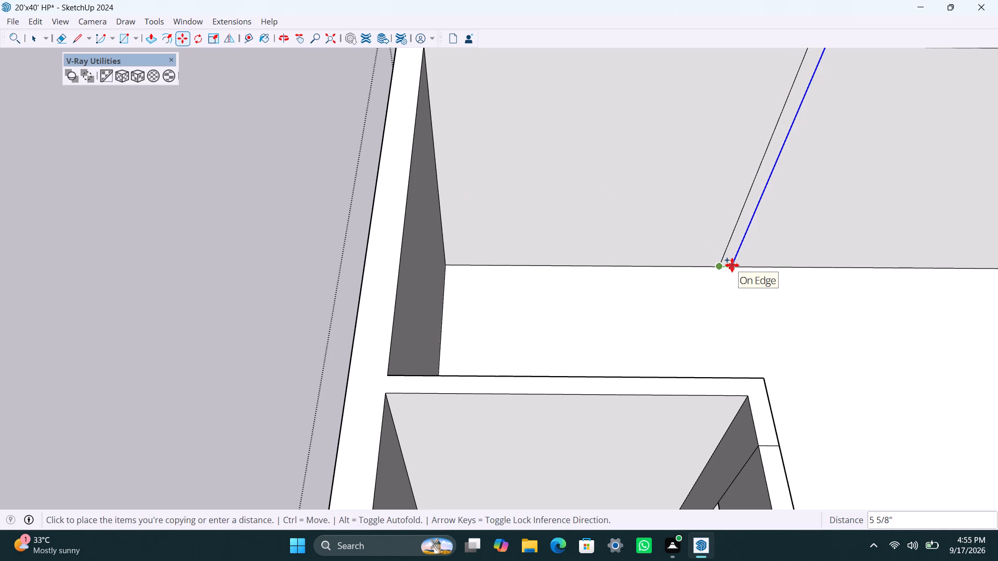
pyautogui.write('4.5"')
pyautogui.press('Return')
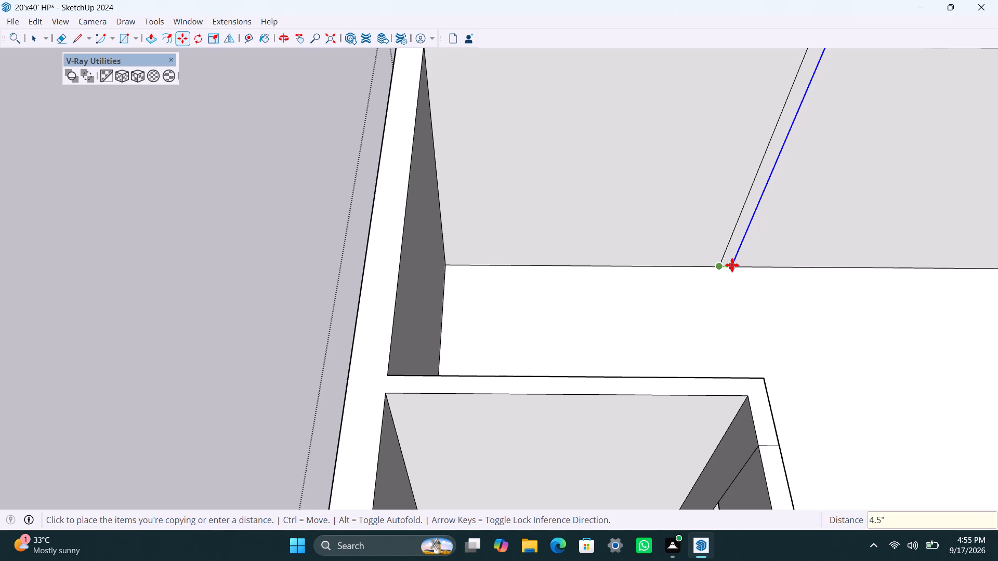
pyautogui.press('space')
# Push/Pull the 4.5" strip on the long outer wall 10' into the plan to form a cross partition.
pyautogui.scroll(1, 736, 253)
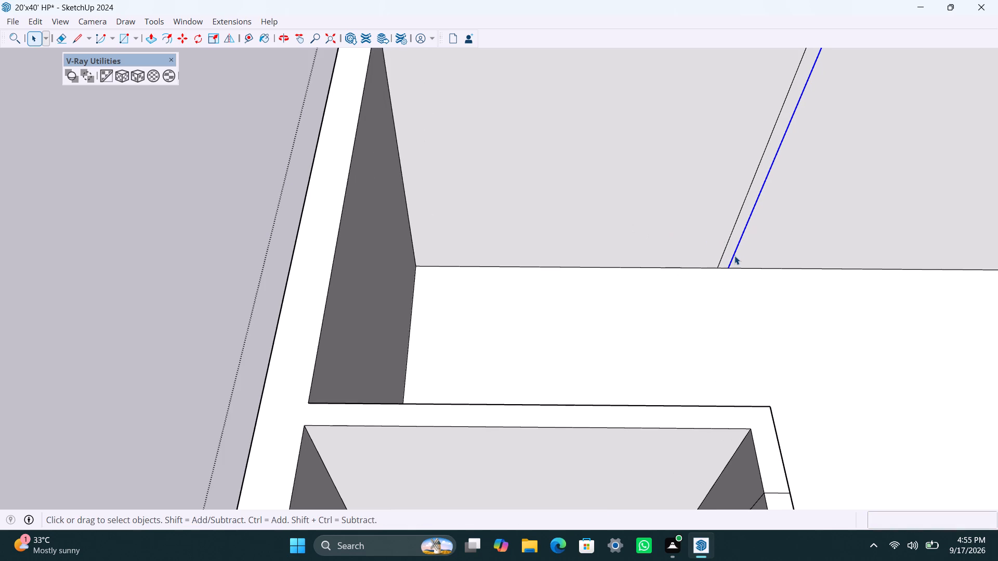
pyautogui.scroll(2, 734, 256)
pyautogui.click(736, 232)
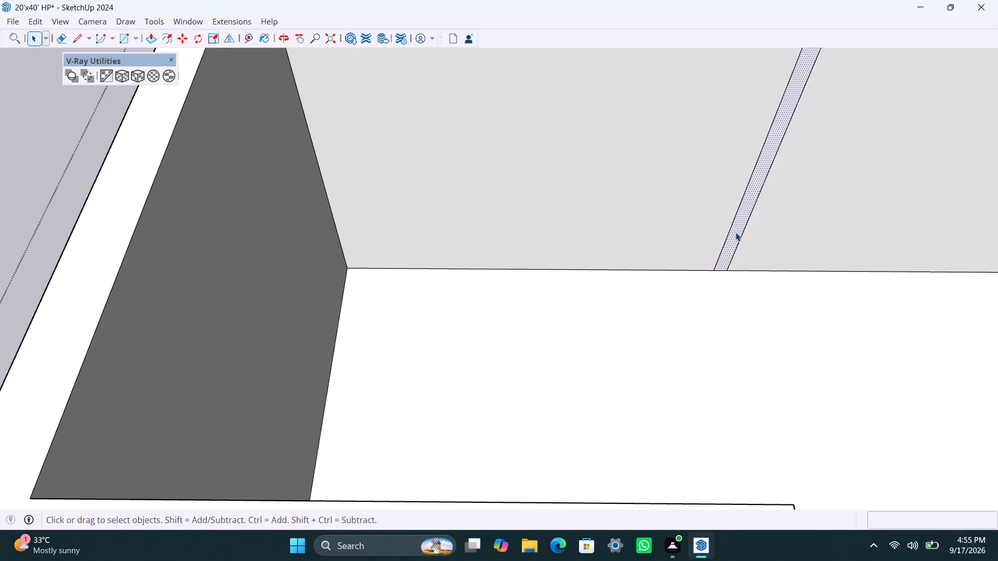
pyautogui.press('p')
pyautogui.moveTo(740, 233); pyautogui.dragTo(757, 304)
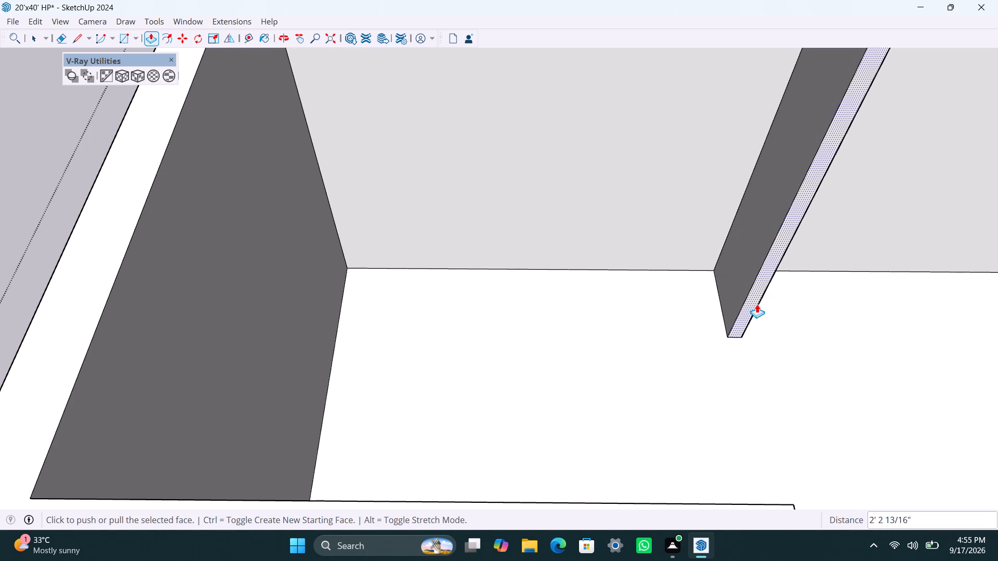
pyautogui.write('10')
pyautogui.press("'")
pyautogui.press('Return')
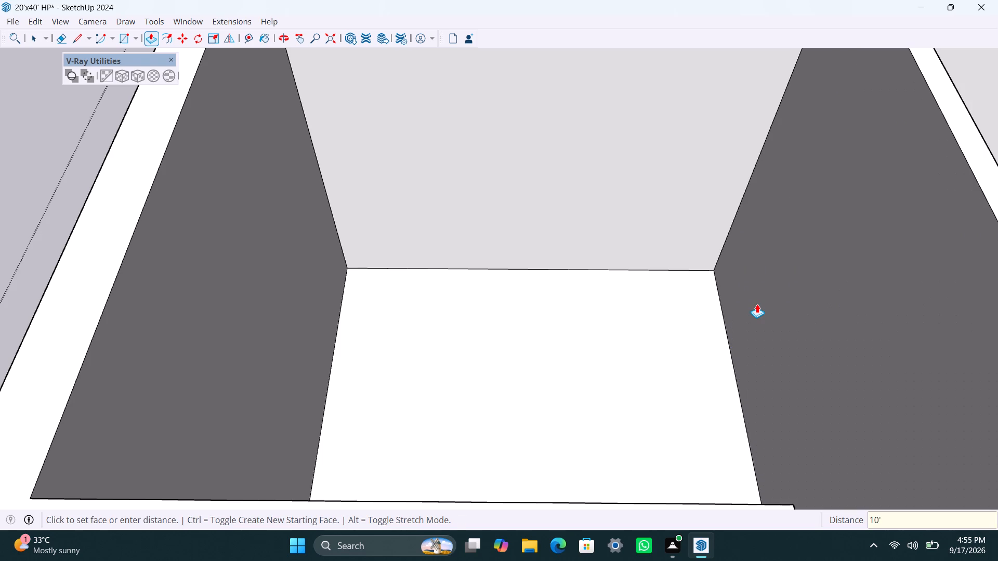
# Push/Pull the free end face of the new cross partition a further 4.5" outward.
pyautogui.scroll(-10, 748, 313)
pyautogui.scroll(-1, 720, 273)
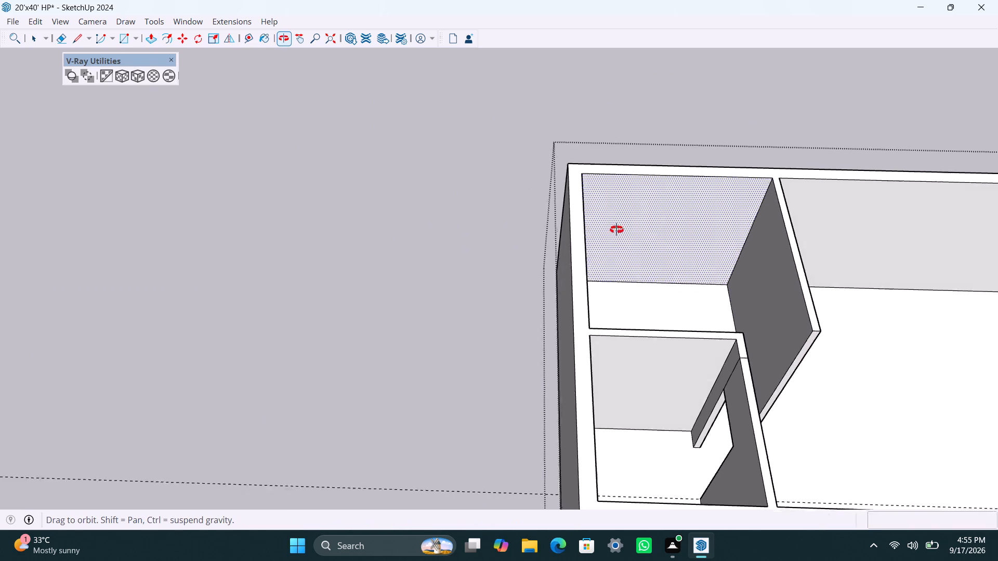
pyautogui.scroll(2, 666, 428)
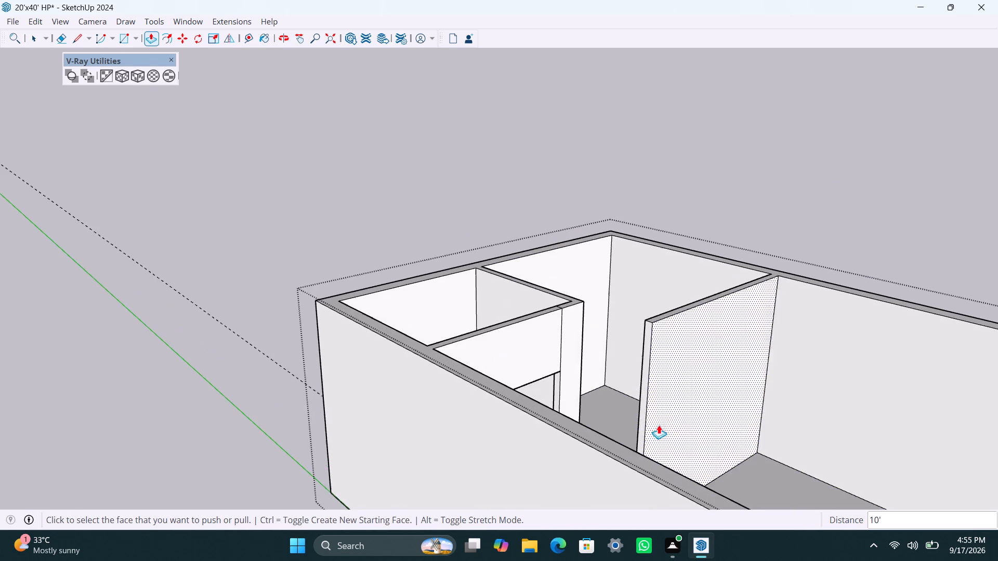
pyautogui.scroll(2, 659, 425)
pyautogui.moveTo(598, 458); pyautogui.dragTo(534, 560, button='middle')
pyautogui.scroll(2, 608, 460)
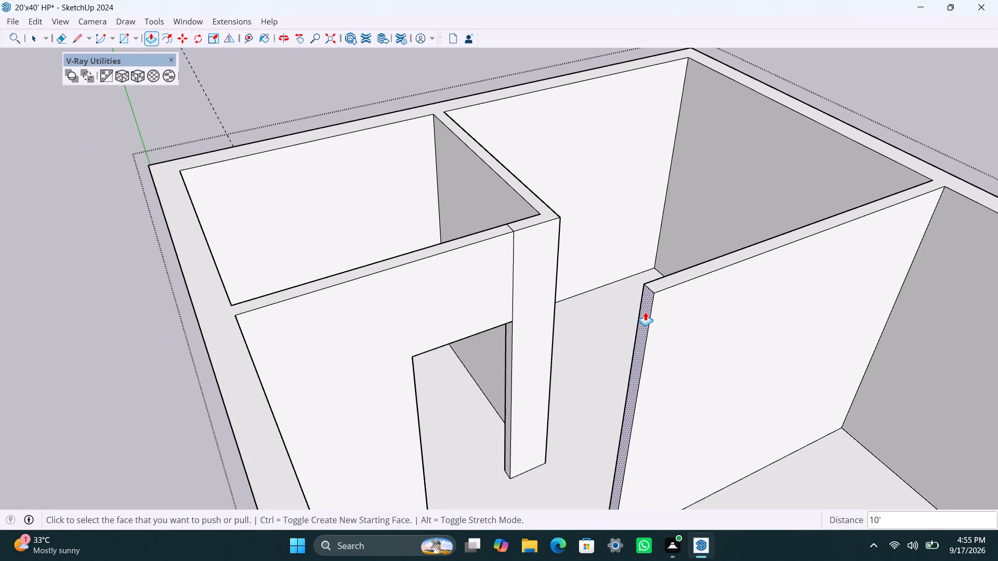
pyautogui.moveTo(645, 312); pyautogui.dragTo(640, 319)
pyautogui.press('4')
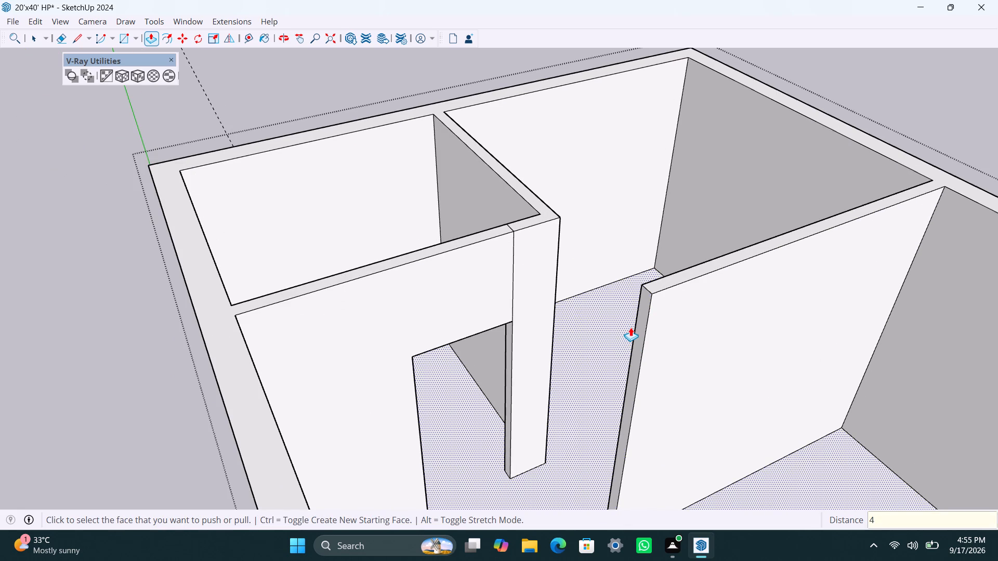
pyautogui.write('.5"')
pyautogui.press('Return')
pyautogui.press('space')
pyautogui.scroll(-5, 568, 287)
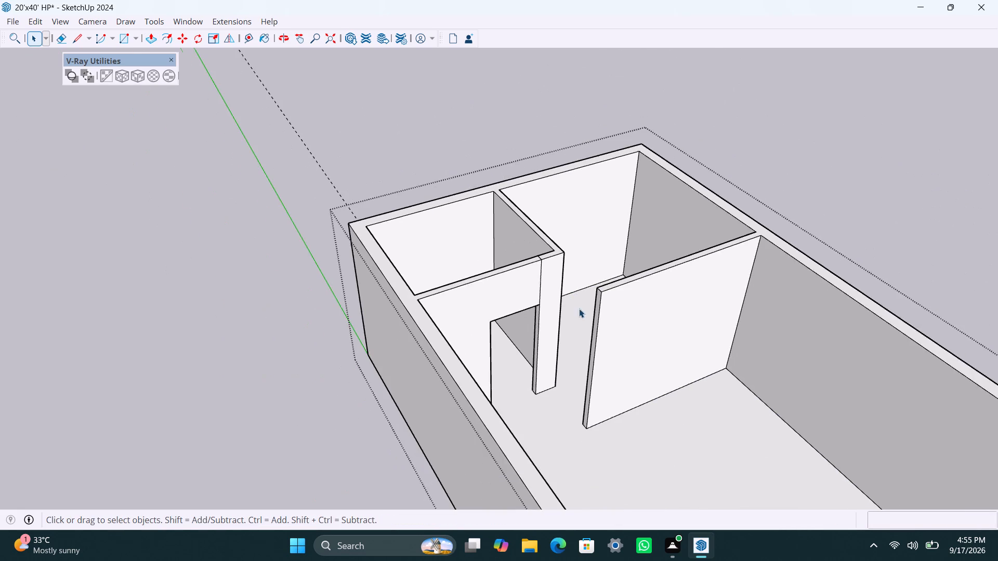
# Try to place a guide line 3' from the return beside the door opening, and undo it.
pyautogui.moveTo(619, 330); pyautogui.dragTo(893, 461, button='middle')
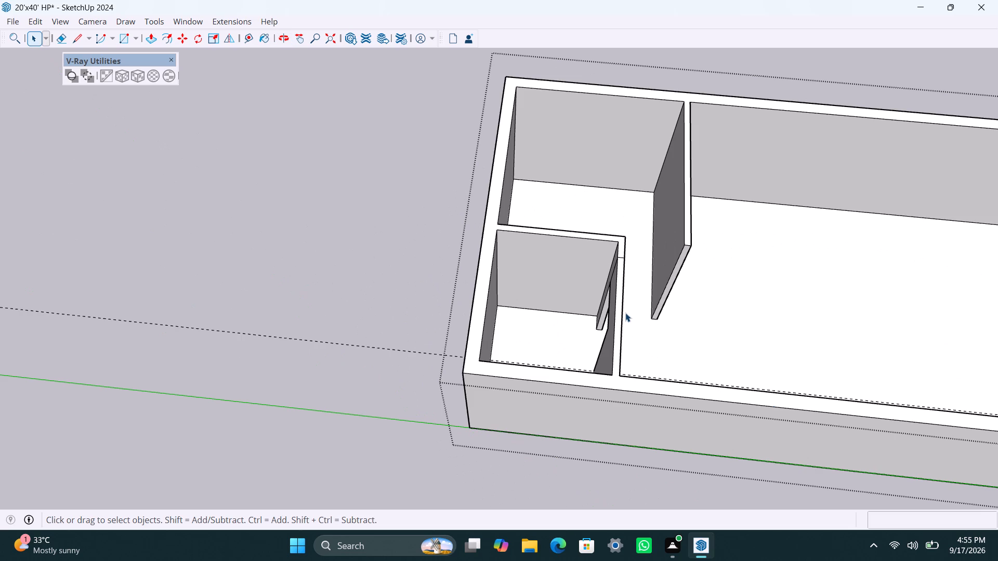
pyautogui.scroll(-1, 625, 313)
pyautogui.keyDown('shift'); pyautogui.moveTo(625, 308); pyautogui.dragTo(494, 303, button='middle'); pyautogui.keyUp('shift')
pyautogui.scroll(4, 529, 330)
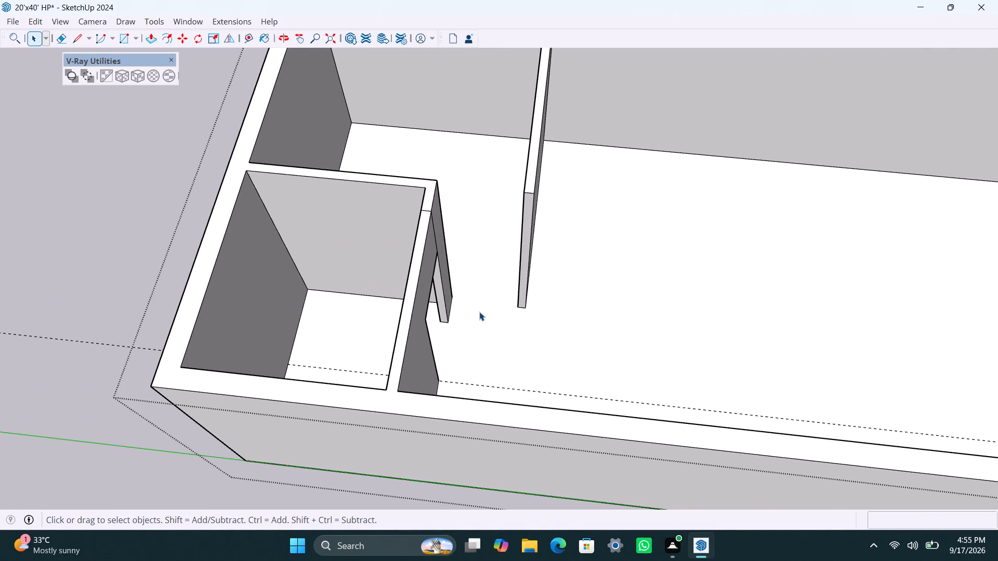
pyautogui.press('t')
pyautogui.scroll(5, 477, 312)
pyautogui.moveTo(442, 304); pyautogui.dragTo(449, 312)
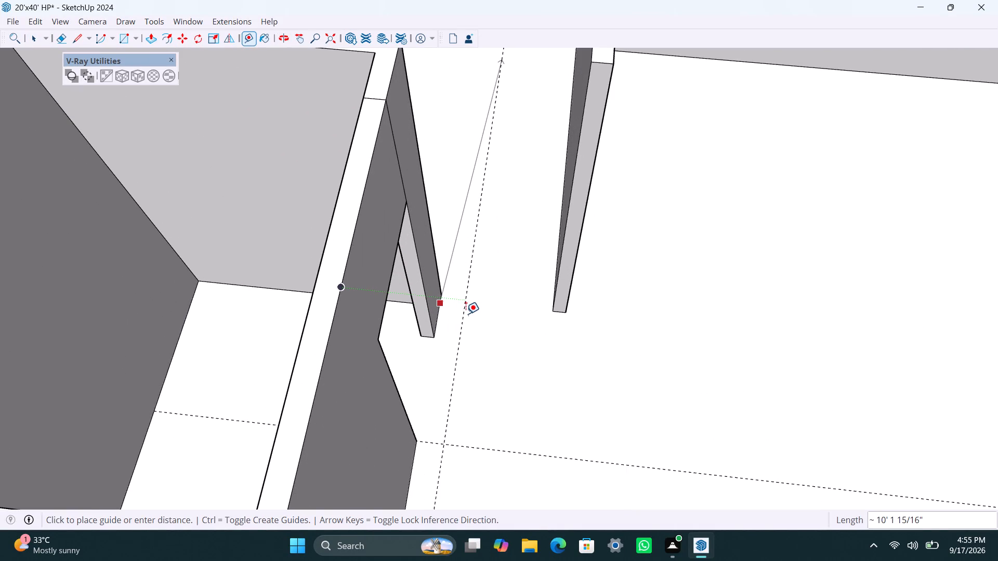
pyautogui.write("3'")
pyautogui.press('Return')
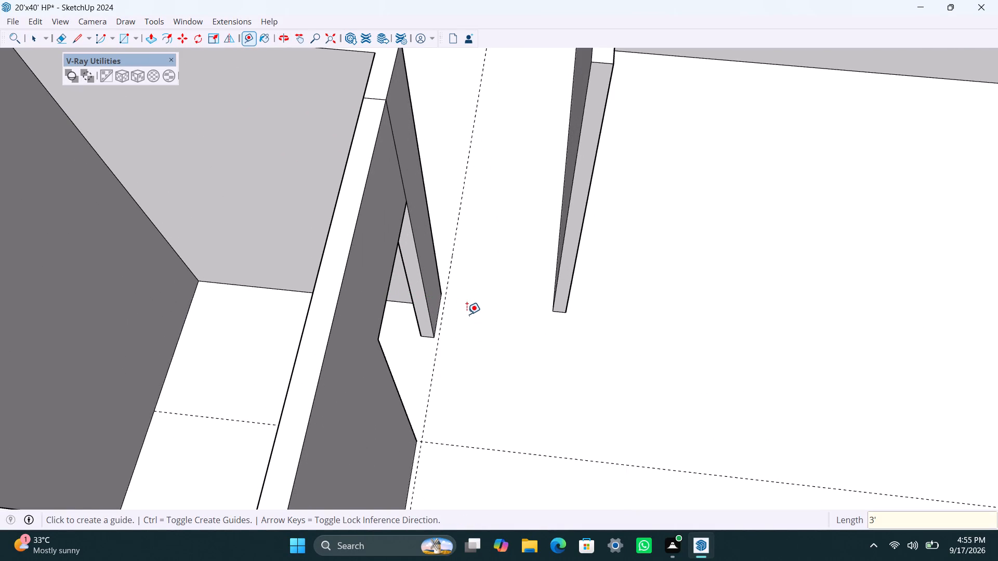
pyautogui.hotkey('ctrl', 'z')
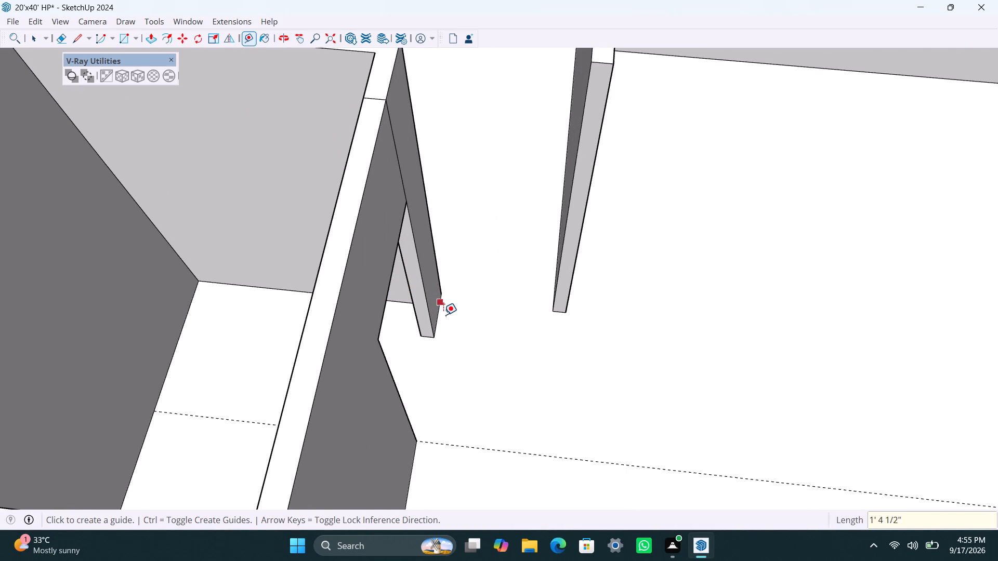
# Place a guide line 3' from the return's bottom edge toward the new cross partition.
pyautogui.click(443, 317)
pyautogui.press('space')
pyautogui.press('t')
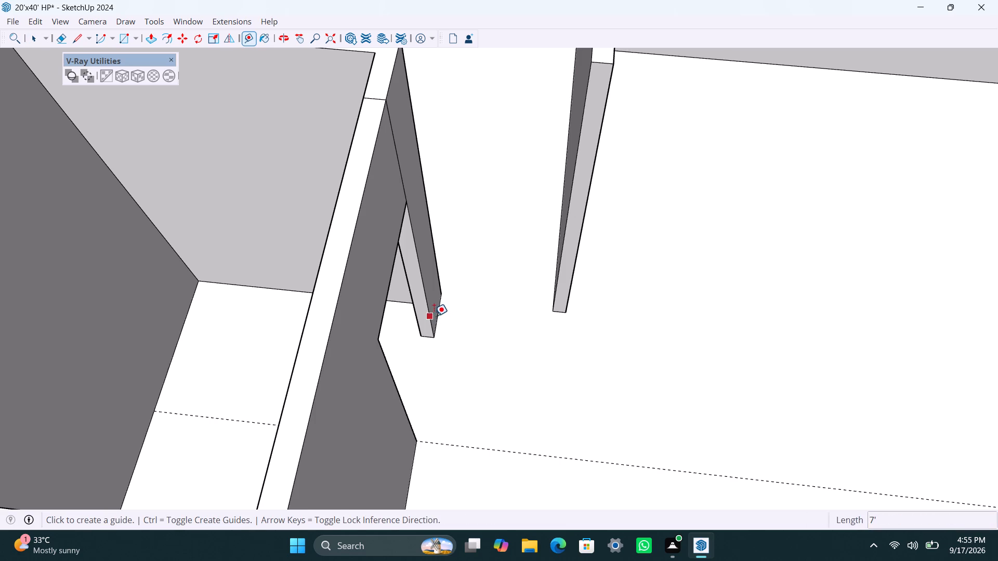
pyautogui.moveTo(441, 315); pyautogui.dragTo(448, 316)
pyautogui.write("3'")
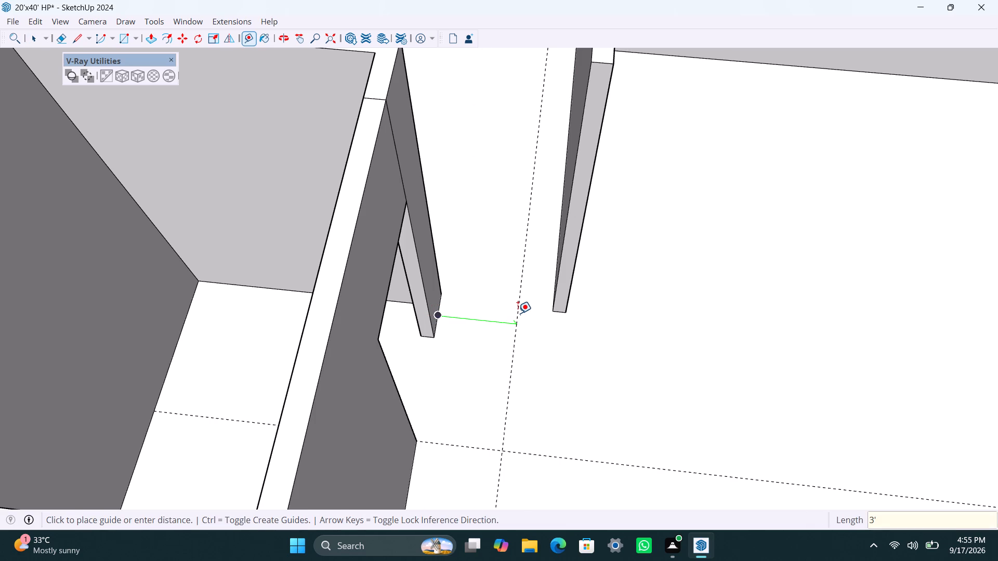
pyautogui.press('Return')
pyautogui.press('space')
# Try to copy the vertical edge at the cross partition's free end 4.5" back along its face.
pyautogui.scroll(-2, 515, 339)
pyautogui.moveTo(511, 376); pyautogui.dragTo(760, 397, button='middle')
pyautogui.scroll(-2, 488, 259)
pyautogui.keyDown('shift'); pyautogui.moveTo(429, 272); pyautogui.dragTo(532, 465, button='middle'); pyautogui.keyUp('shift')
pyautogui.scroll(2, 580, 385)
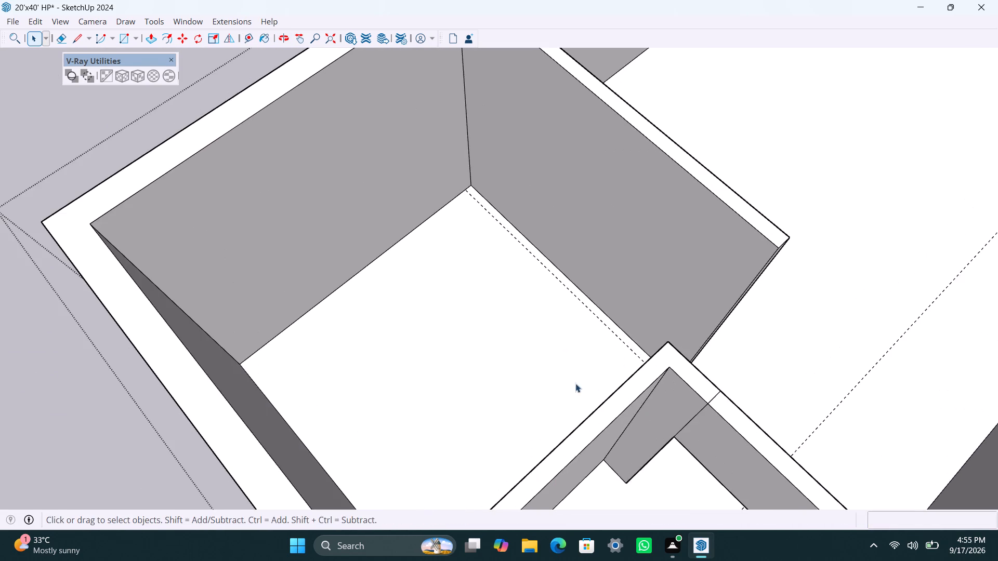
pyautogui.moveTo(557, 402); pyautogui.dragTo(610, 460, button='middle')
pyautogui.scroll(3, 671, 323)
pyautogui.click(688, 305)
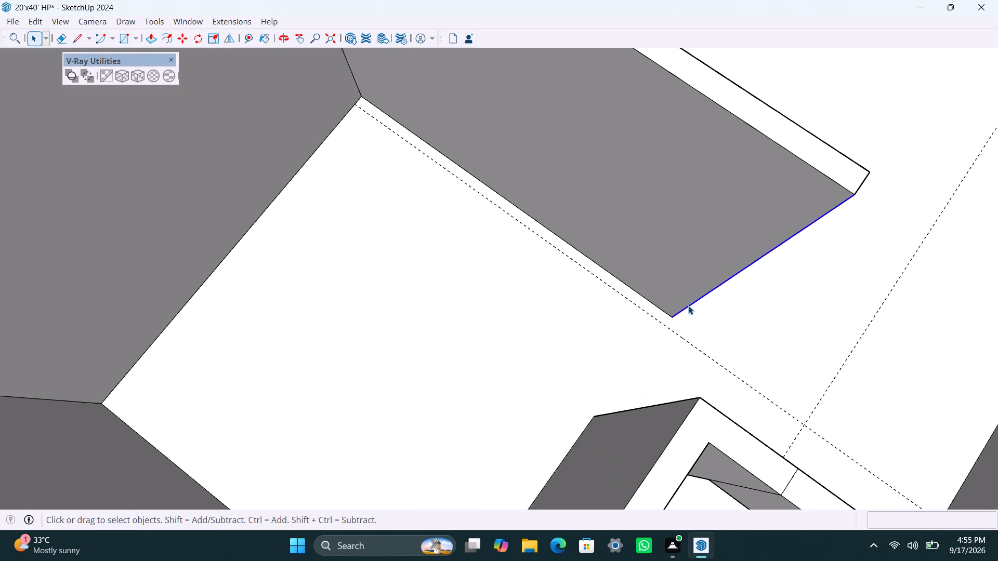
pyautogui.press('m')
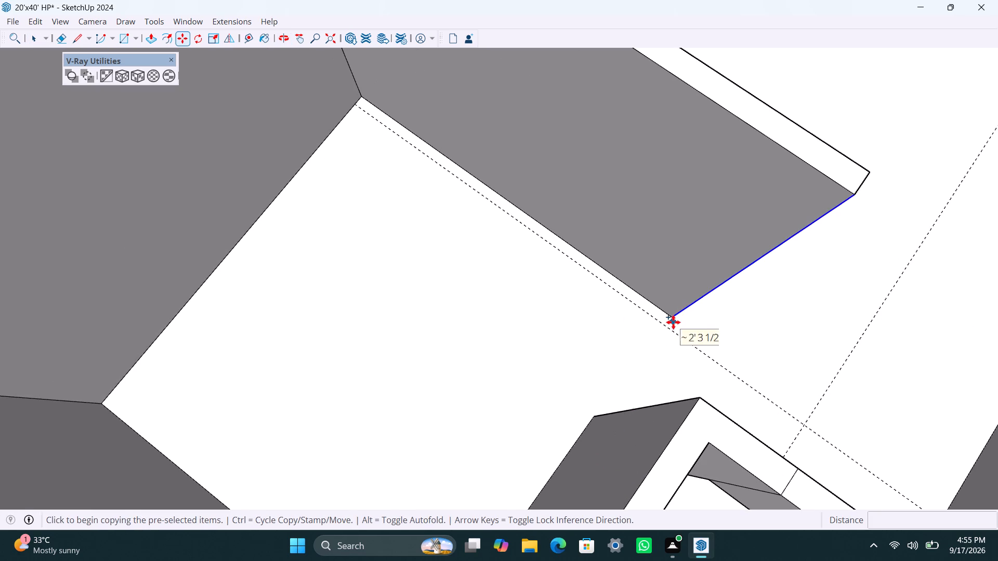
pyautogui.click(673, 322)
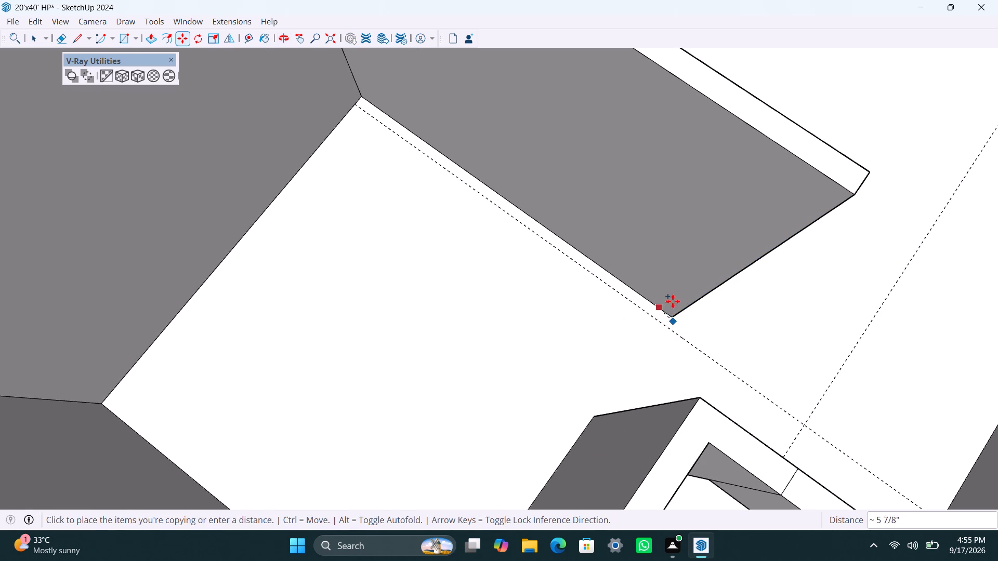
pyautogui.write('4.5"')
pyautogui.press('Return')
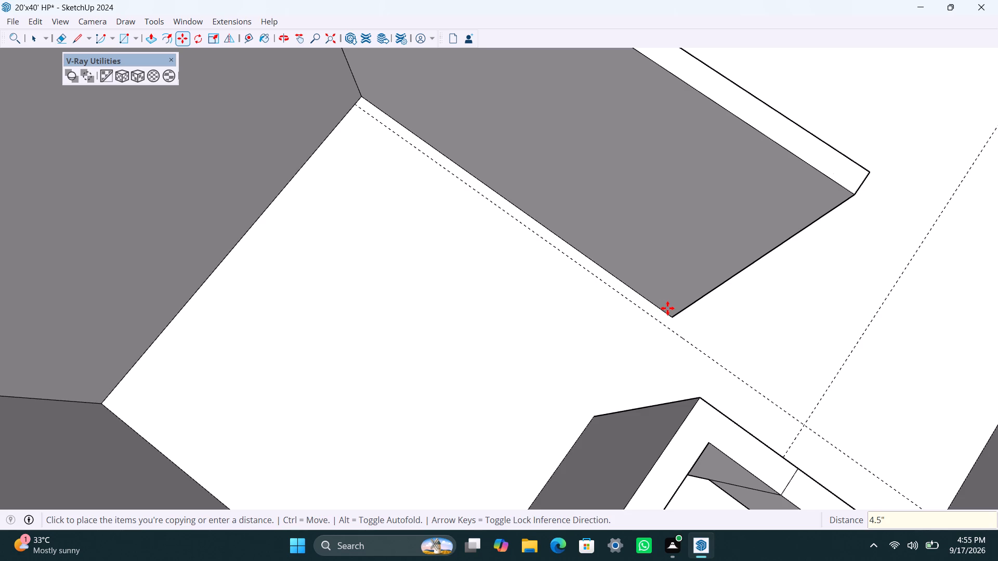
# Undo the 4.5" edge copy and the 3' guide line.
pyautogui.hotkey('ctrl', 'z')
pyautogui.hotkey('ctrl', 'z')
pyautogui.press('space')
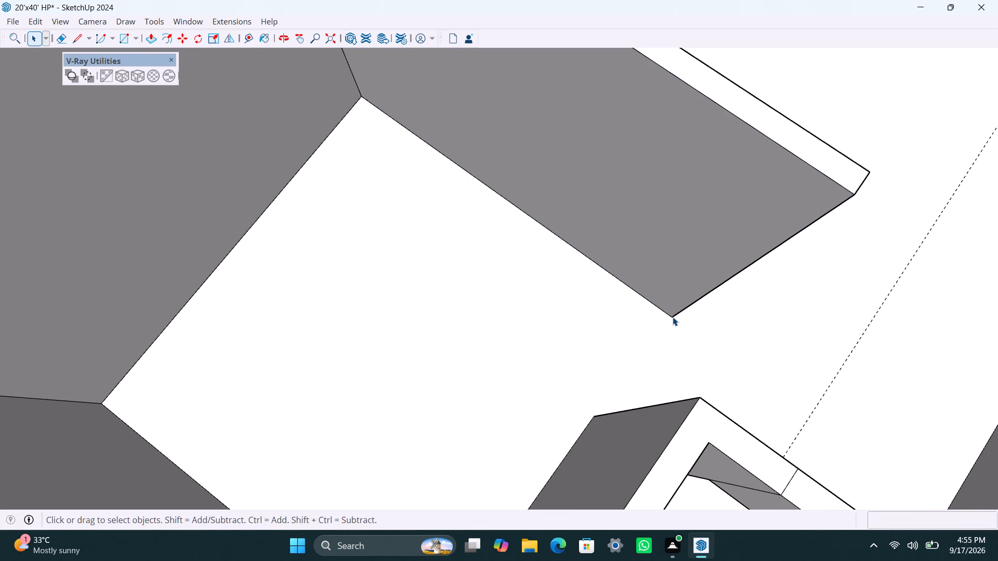
# Place a guide line 3' from the return's bottom edge toward the cross partition.
pyautogui.click(673, 317)
pyautogui.scroll(-3, 691, 403)
pyautogui.moveTo(736, 395); pyautogui.dragTo(388, 351, button='middle')
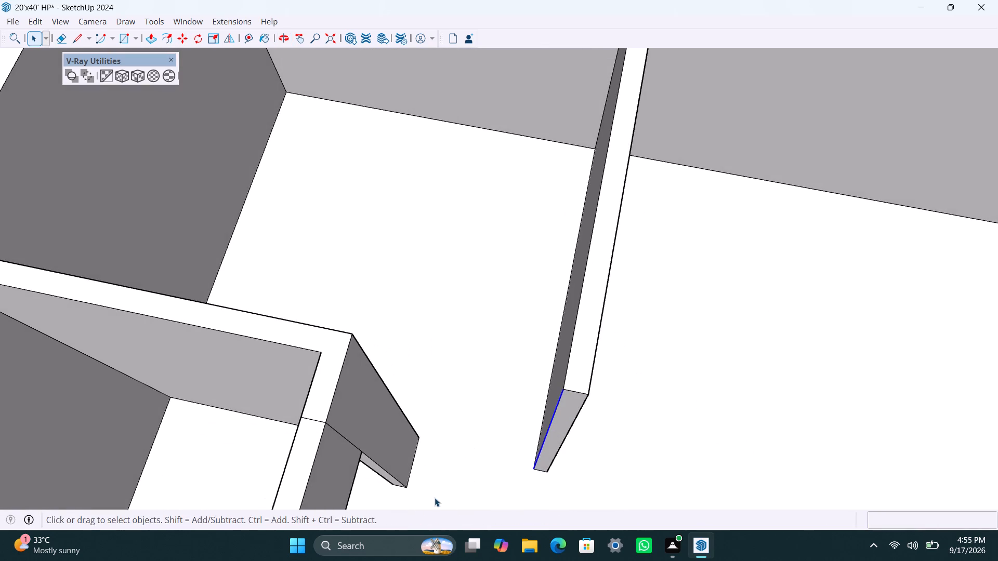
pyautogui.press('t')
pyautogui.moveTo(415, 458); pyautogui.dragTo(423, 460)
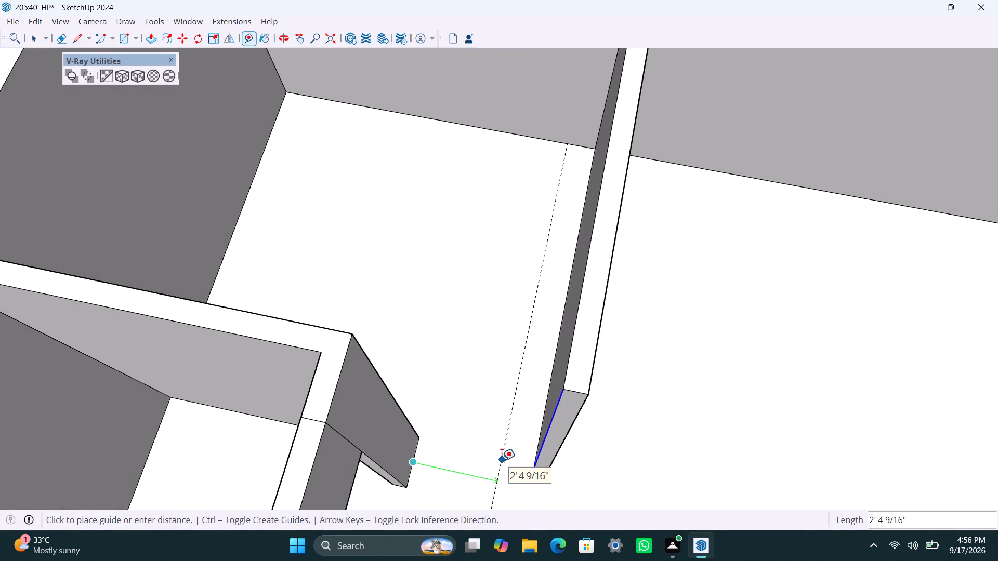
pyautogui.write("3'")
pyautogui.press('Return')
# Copy the vertical edge at the cross partition's free end 4.5" back along its room-side face.
pyautogui.scroll(-3, 514, 420)
pyautogui.moveTo(489, 478); pyautogui.dragTo(680, 496, button='middle')
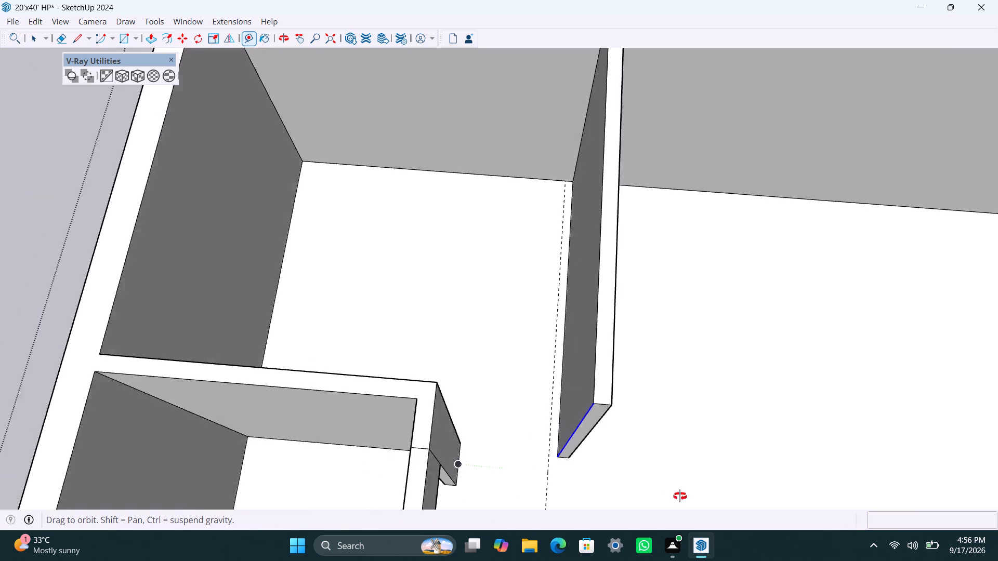
pyautogui.moveTo(680, 496); pyautogui.dragTo(752, 496, button='middle')
pyautogui.scroll(7, 683, 354)
pyautogui.press('space')
pyautogui.scroll(2, 679, 367)
pyautogui.moveTo(666, 344); pyautogui.dragTo(646, 395, button='middle')
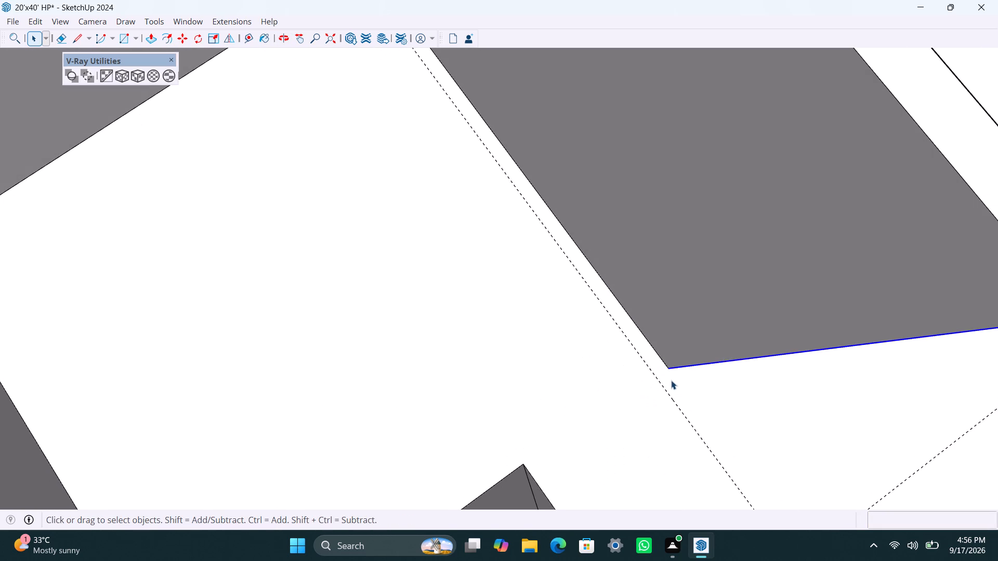
pyautogui.press('m')
pyautogui.click(669, 372)
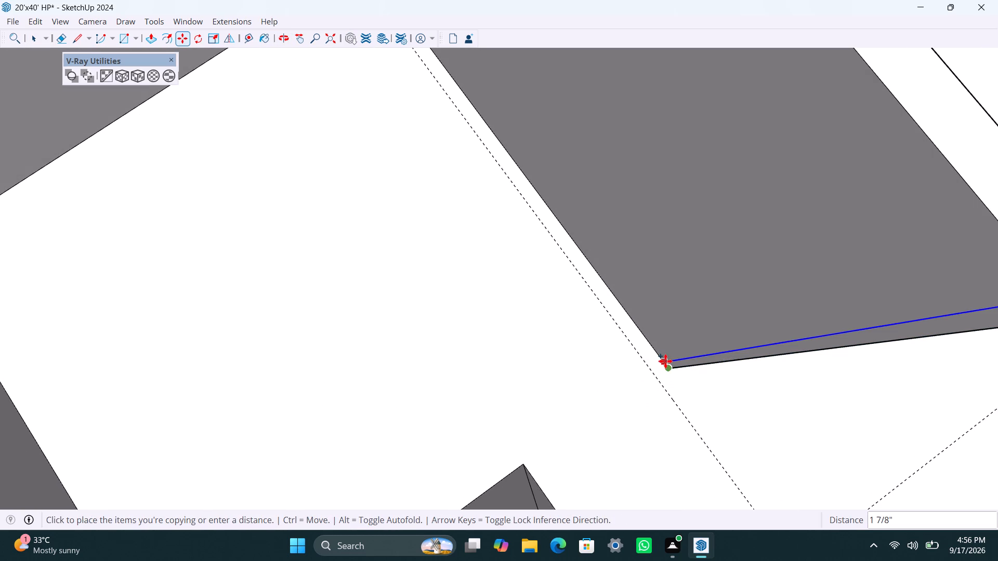
pyautogui.press('3')
pyautogui.press('BackSpace')
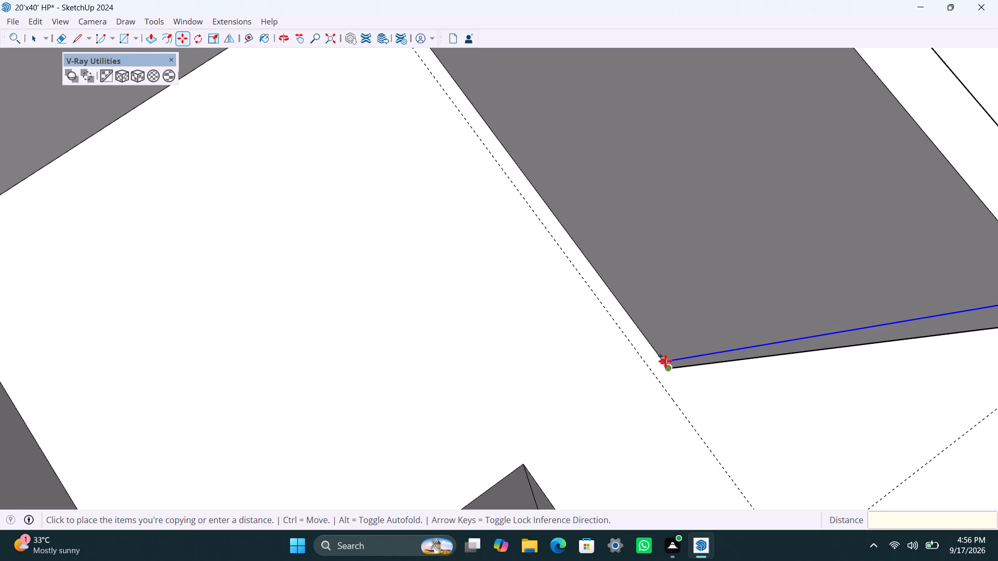
pyautogui.write('4.5"')
pyautogui.press('Return')
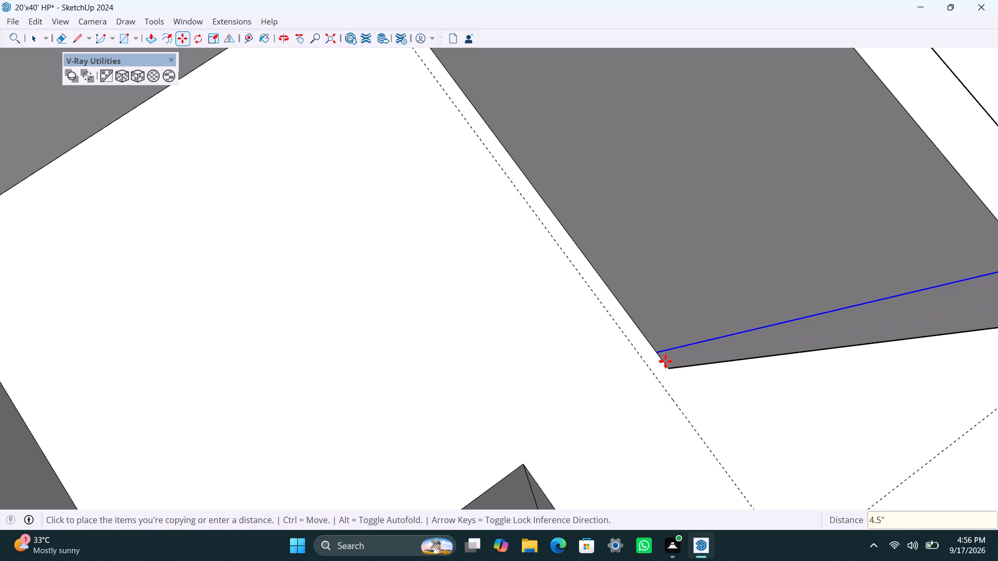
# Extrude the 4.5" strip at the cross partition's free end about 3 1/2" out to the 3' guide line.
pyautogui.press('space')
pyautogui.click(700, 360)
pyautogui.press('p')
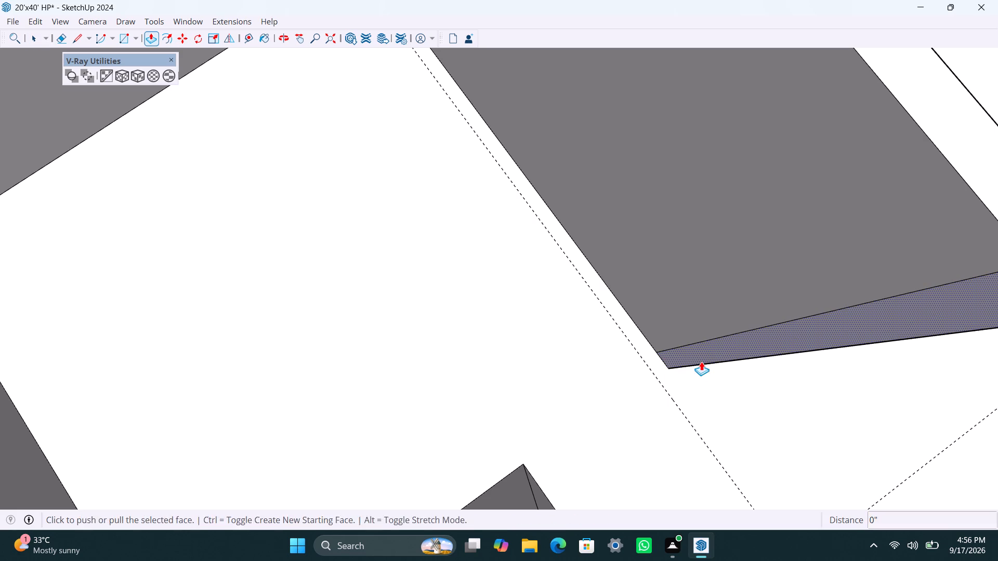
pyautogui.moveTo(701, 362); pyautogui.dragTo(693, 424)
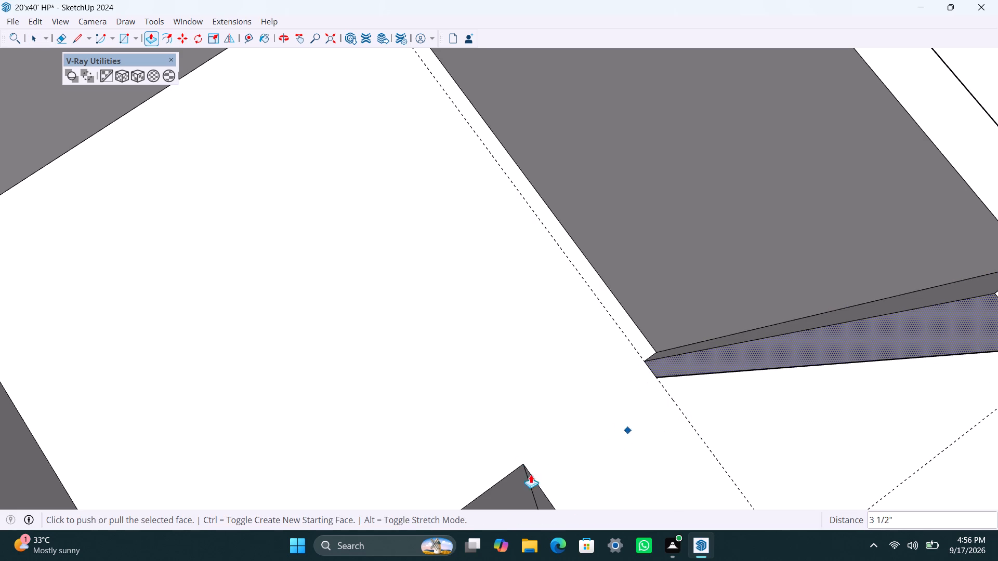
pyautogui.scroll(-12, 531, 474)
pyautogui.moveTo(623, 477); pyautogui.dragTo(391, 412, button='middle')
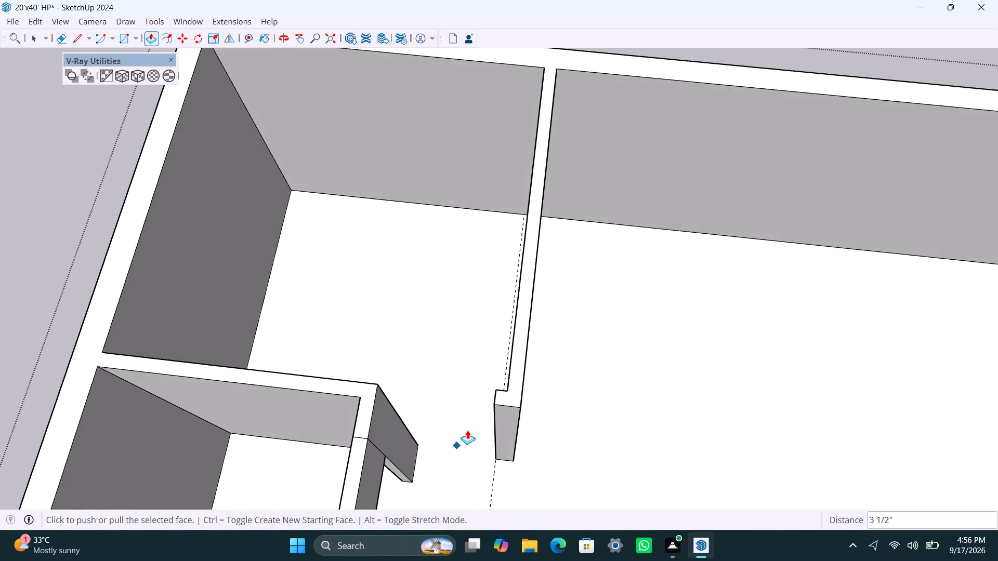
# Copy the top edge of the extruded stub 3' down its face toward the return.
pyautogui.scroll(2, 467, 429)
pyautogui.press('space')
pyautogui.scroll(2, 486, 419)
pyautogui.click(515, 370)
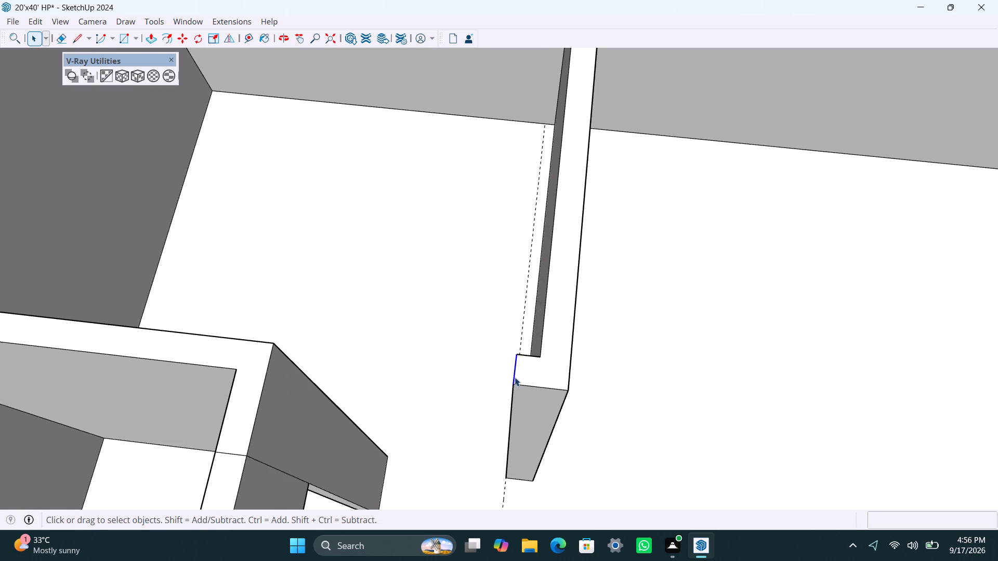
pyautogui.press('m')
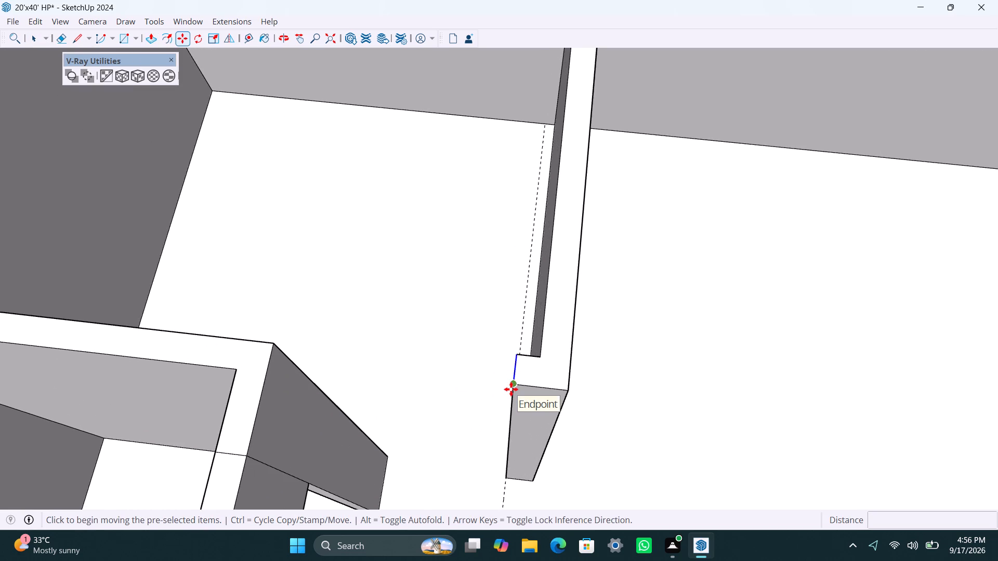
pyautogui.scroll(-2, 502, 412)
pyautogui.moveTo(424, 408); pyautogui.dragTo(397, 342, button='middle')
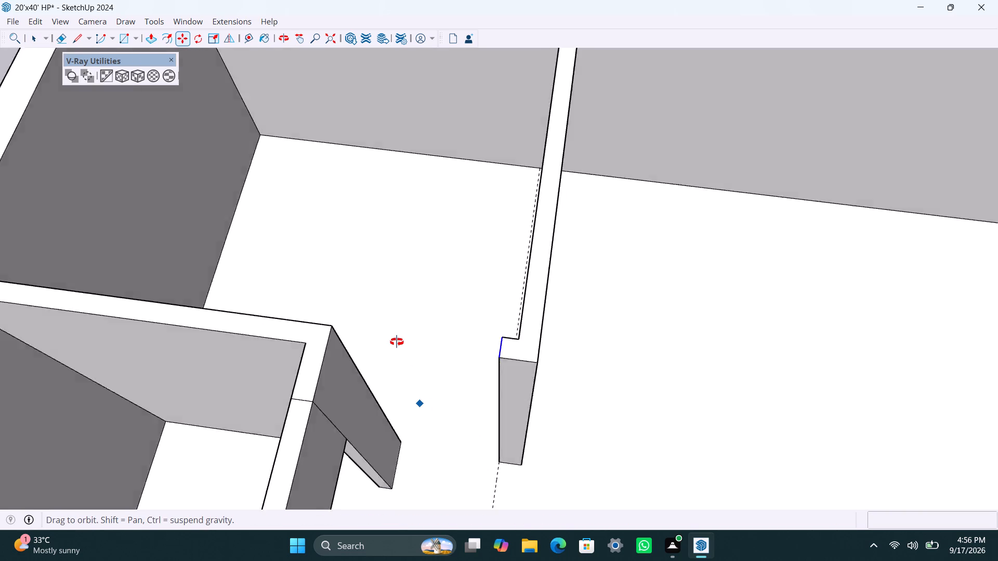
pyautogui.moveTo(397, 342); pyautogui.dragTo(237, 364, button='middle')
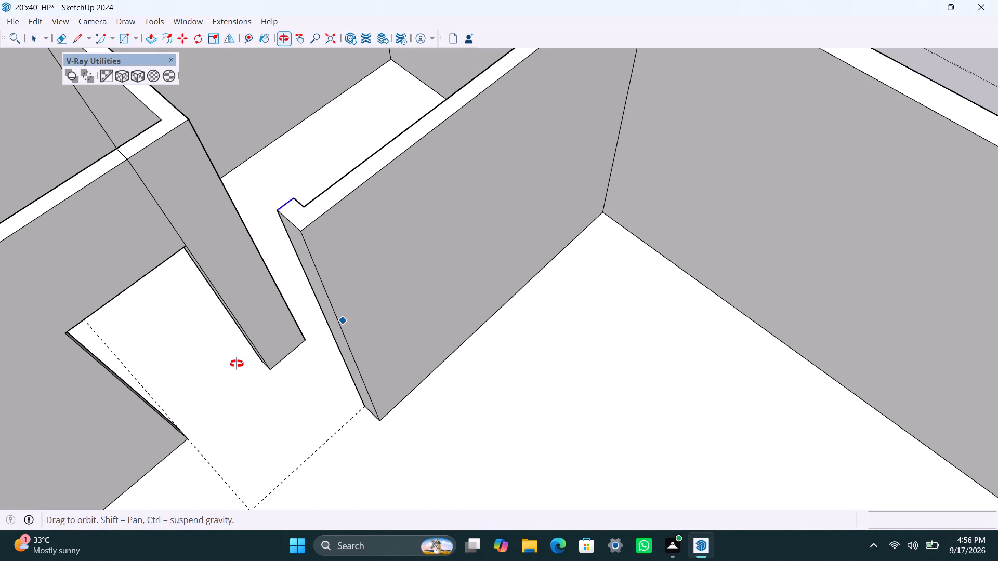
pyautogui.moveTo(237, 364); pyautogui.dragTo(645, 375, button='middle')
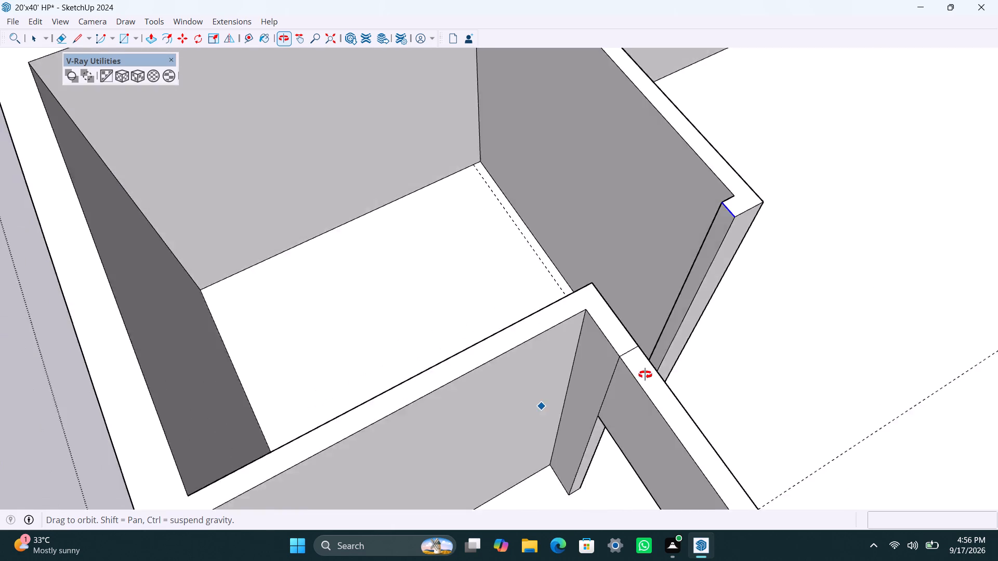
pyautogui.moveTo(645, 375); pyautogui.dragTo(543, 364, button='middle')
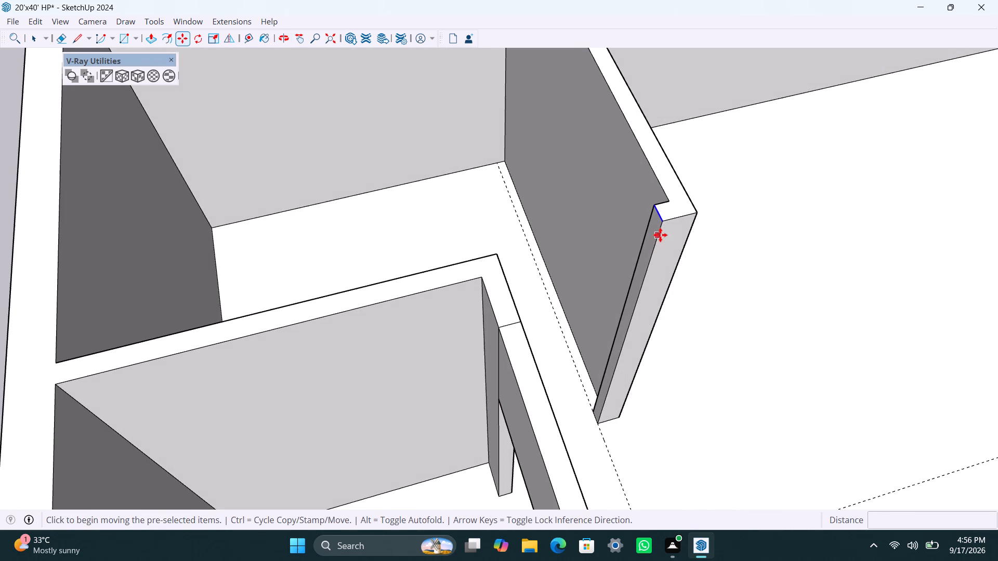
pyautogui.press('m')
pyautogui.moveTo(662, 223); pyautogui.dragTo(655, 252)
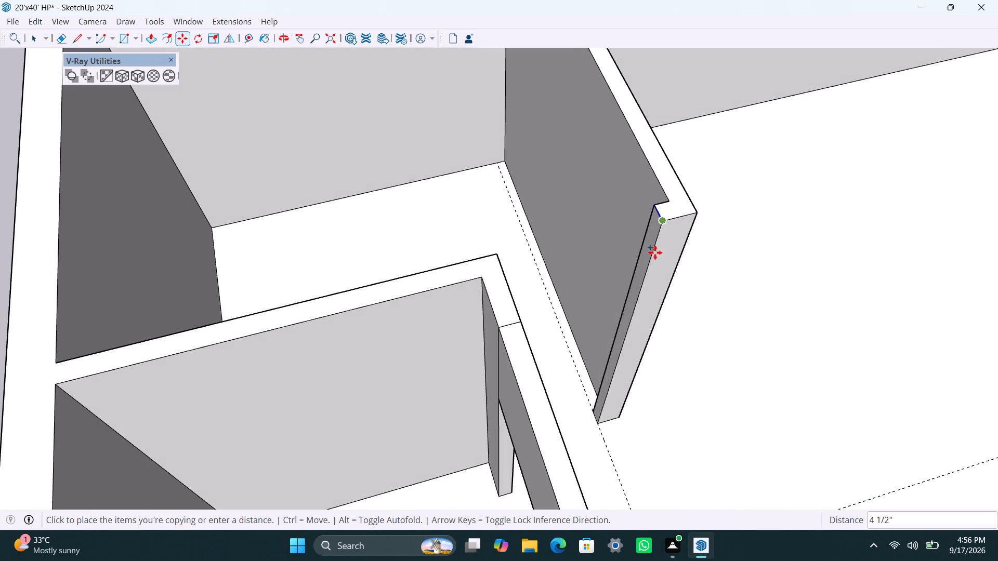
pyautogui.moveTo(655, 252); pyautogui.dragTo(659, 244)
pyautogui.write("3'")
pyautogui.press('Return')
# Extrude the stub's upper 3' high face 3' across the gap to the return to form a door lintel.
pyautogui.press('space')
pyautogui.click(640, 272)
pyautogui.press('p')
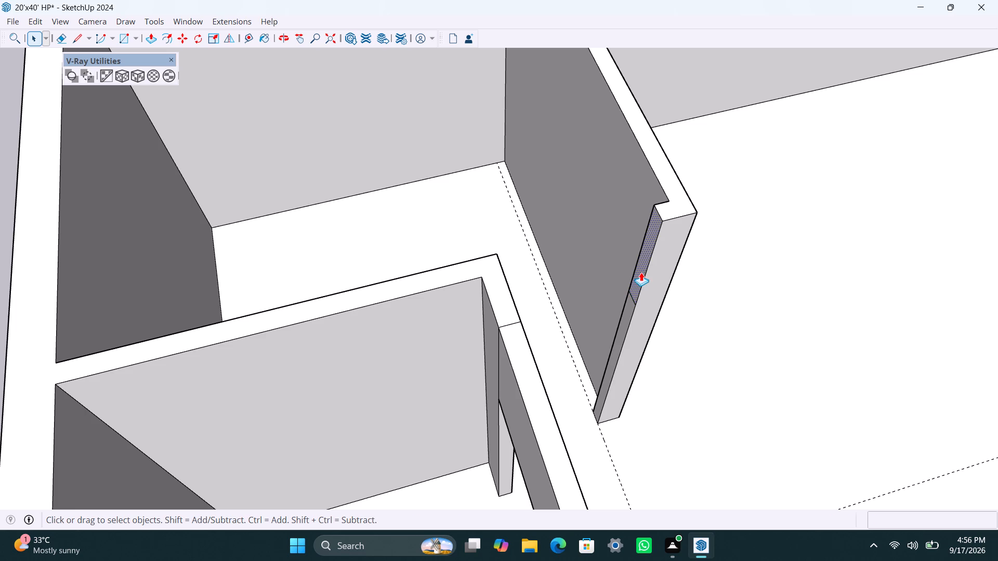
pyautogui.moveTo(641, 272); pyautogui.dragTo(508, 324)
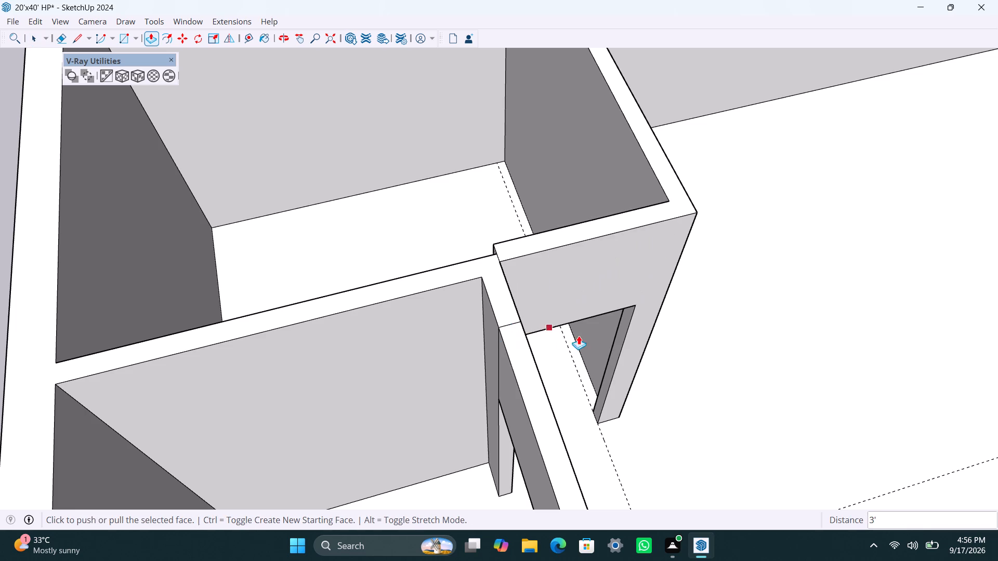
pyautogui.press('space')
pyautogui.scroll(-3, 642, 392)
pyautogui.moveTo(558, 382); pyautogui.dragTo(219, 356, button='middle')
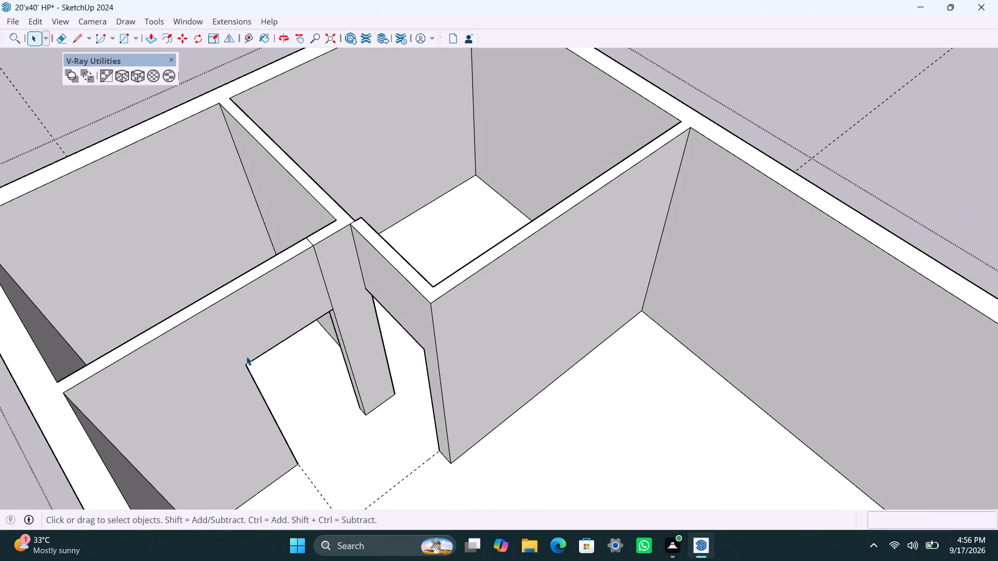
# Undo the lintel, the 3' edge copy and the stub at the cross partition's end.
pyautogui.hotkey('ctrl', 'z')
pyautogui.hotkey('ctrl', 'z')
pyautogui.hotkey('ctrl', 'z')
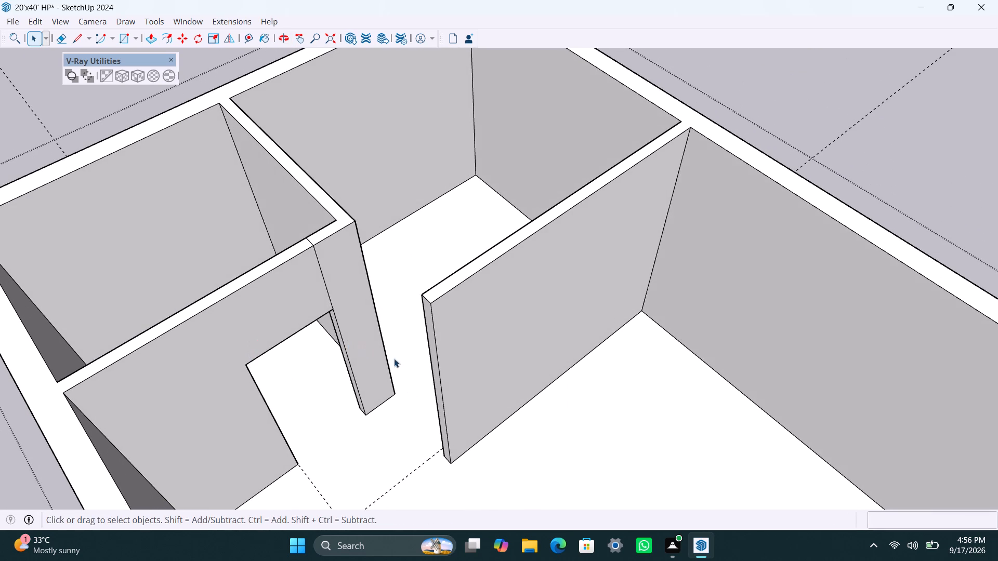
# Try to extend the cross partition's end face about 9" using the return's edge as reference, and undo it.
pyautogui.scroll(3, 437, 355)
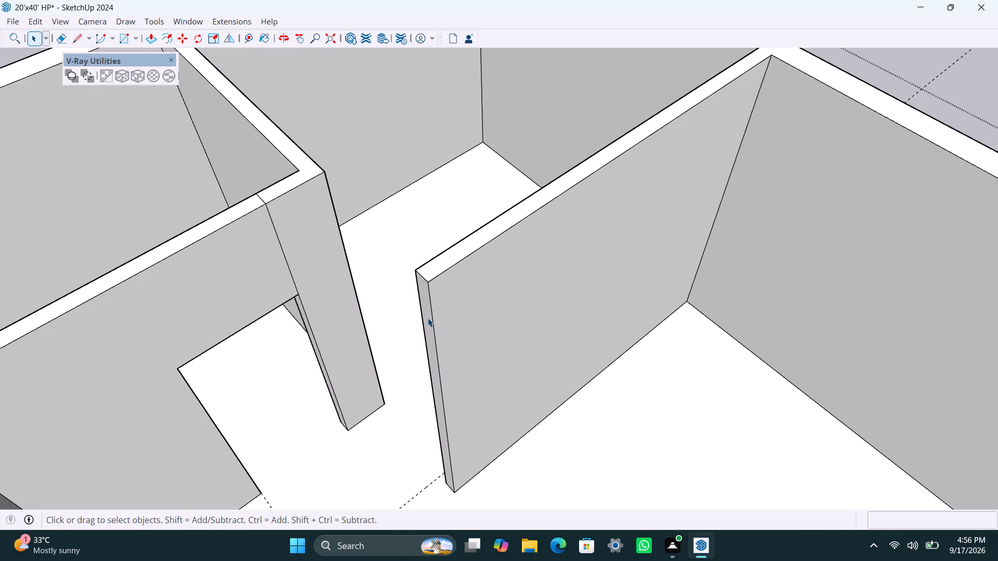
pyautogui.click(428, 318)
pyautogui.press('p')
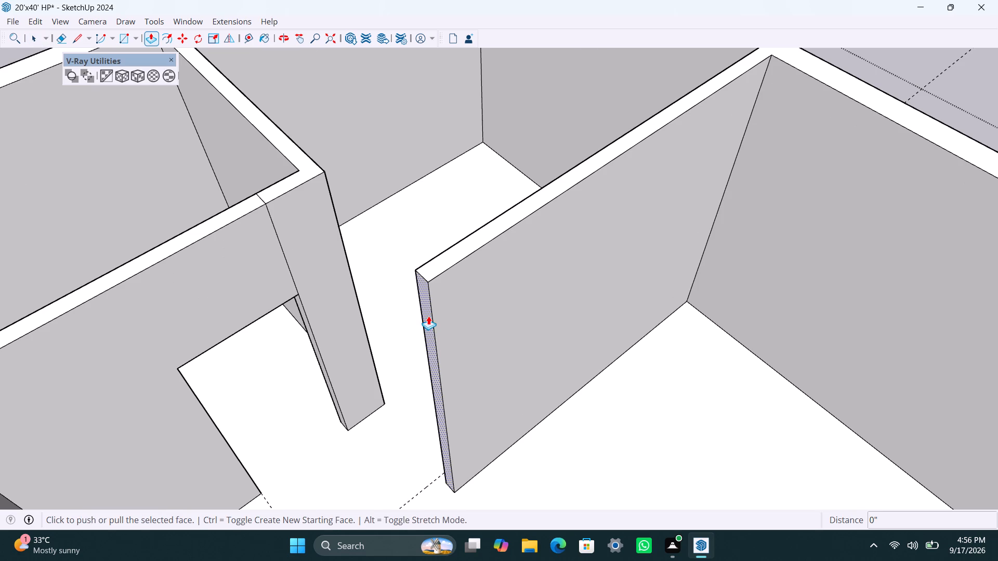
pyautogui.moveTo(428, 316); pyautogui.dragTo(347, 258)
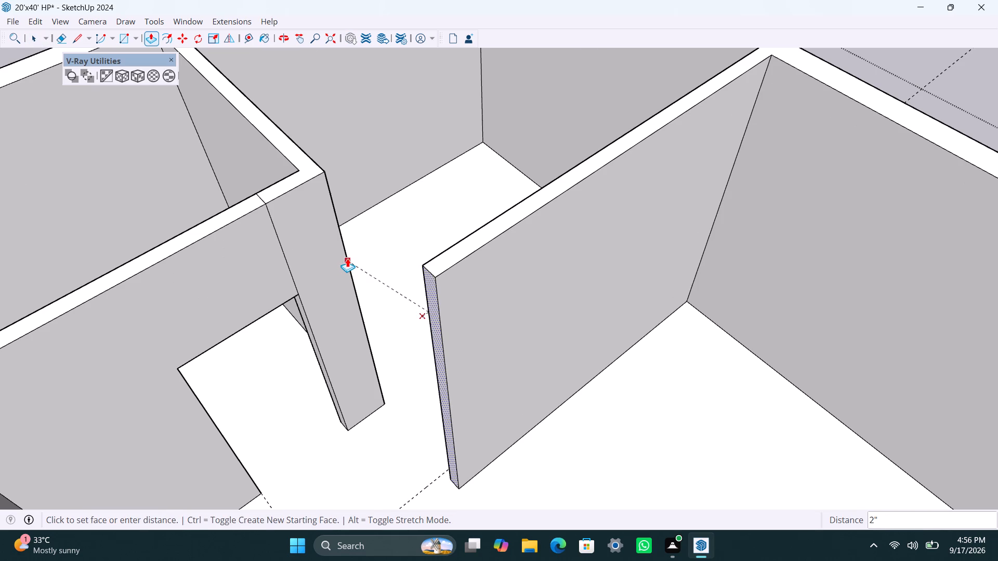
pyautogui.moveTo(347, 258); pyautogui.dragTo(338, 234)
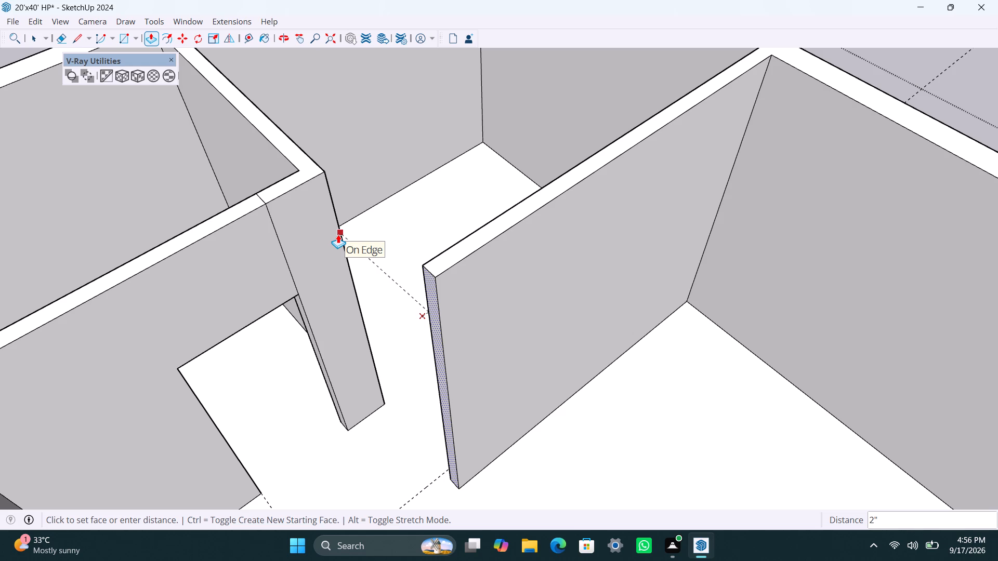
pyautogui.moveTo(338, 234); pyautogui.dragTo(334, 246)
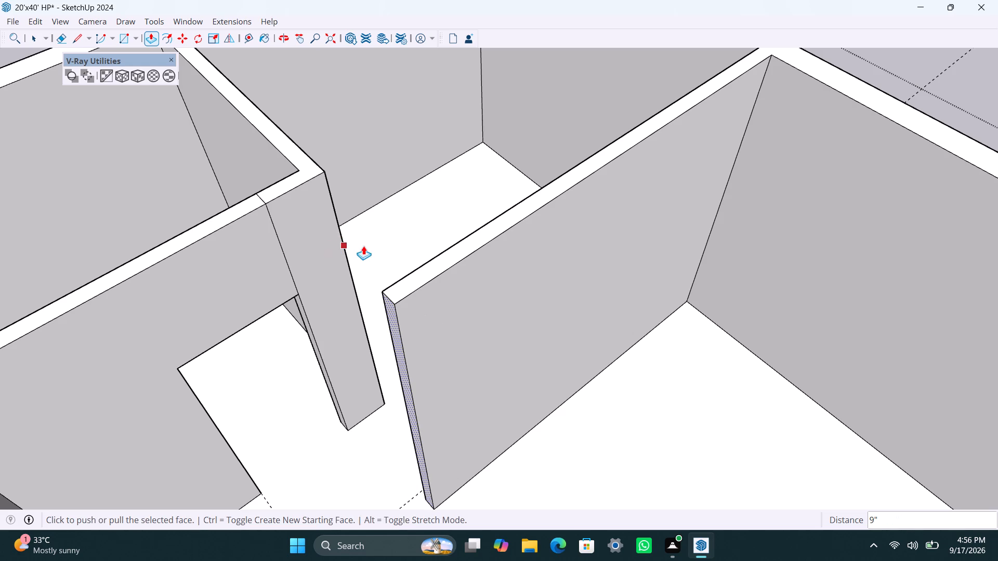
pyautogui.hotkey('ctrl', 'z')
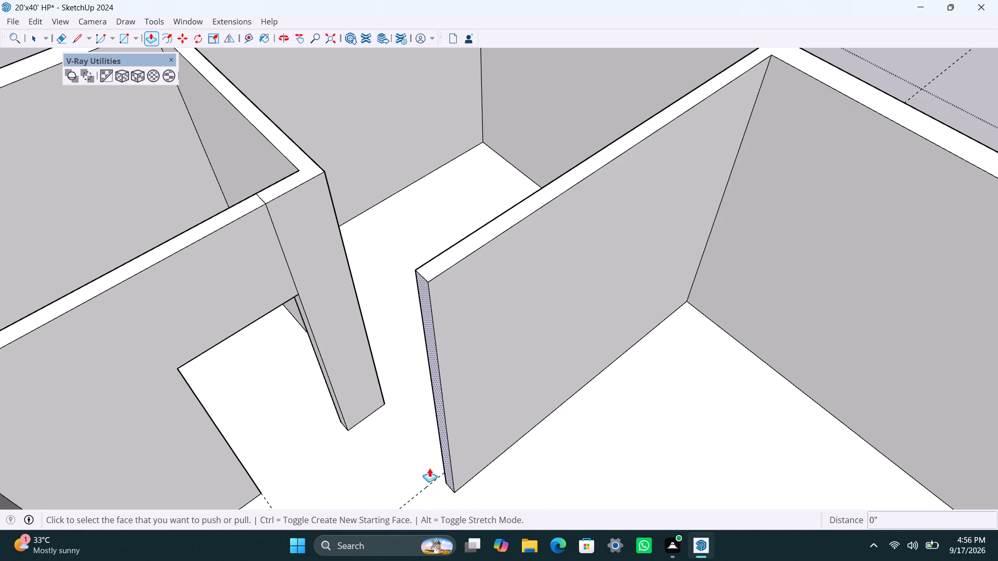
# Push the cross partition's end face back 2" in line with the return's edge, and extend it 4.5" from there.
pyautogui.moveTo(434, 352); pyautogui.dragTo(390, 328)
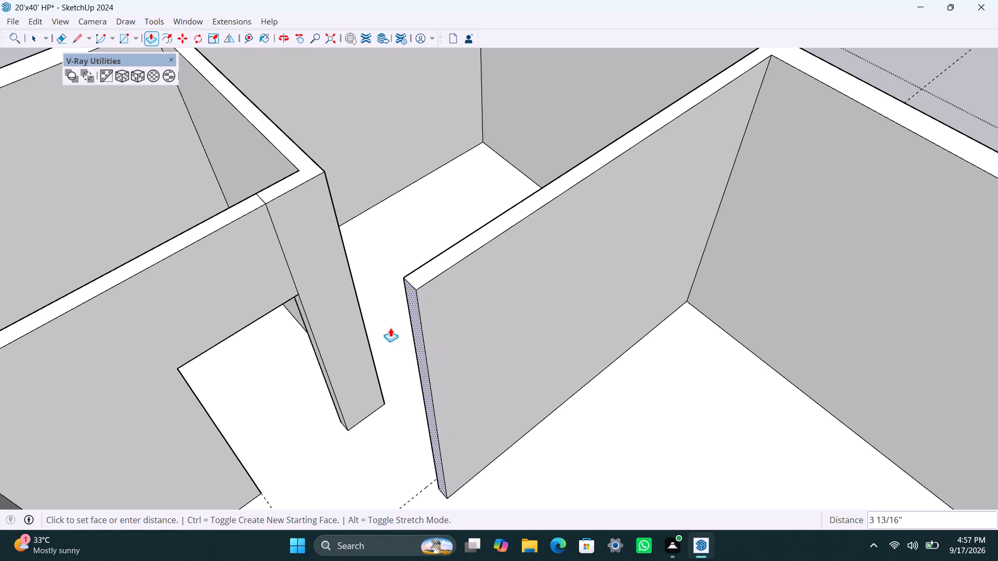
pyautogui.moveTo(390, 328); pyautogui.dragTo(351, 283)
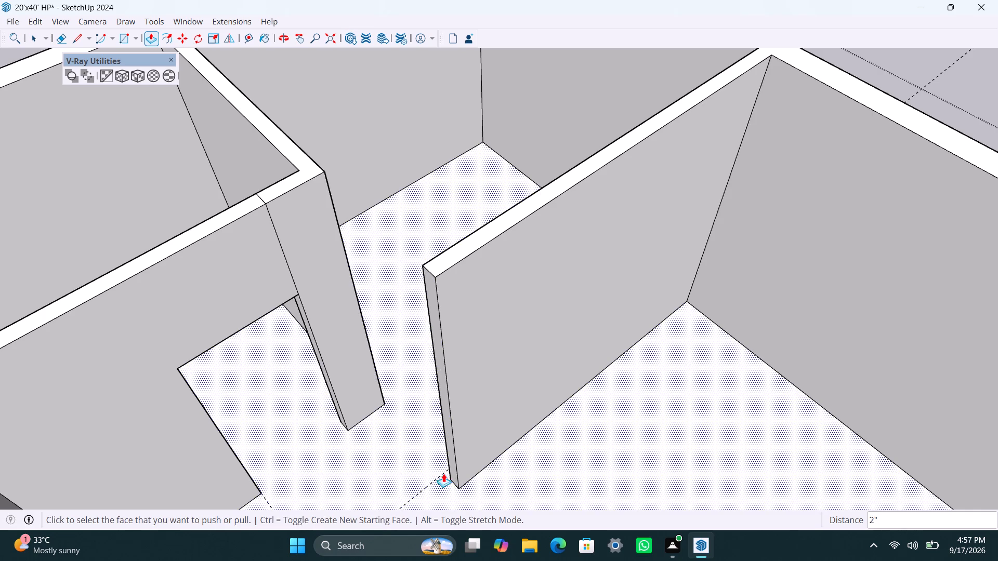
pyautogui.click(453, 443)
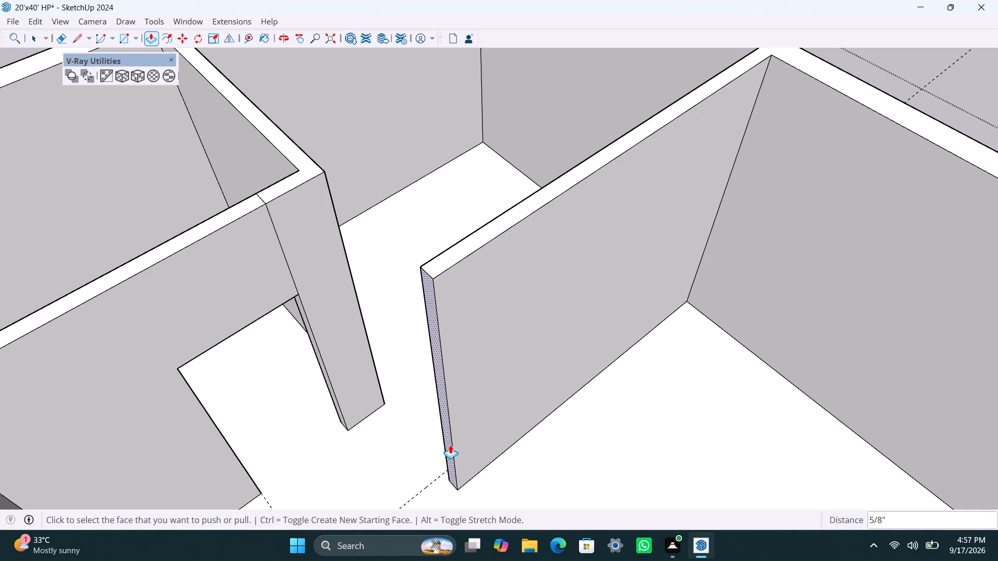
pyautogui.write('4.5"')
pyautogui.press('Return')
pyautogui.press('space')
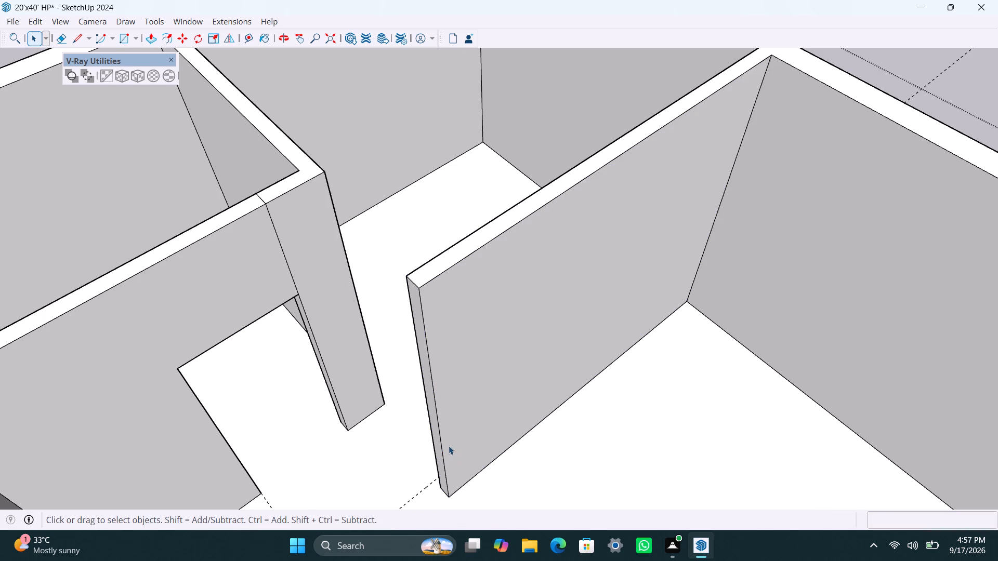
# Copy the vertical end edge of the cross partition's inner side 4.5" inward along the wall face.
pyautogui.moveTo(452, 376); pyautogui.dragTo(516, 393, button='middle')
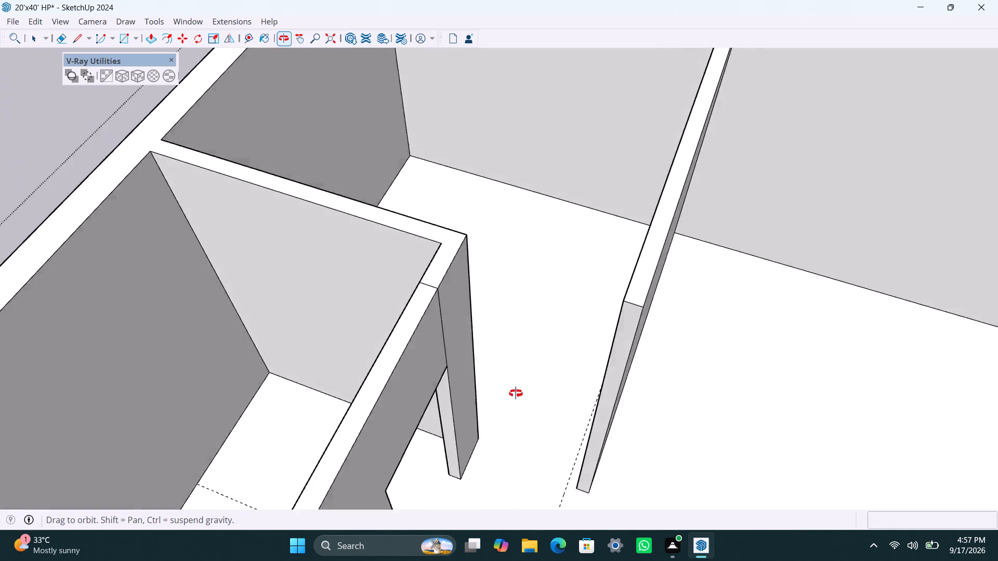
pyautogui.moveTo(516, 393); pyautogui.dragTo(758, 433, button='middle')
pyautogui.scroll(-1, 544, 407)
pyautogui.scroll(1, 739, 328)
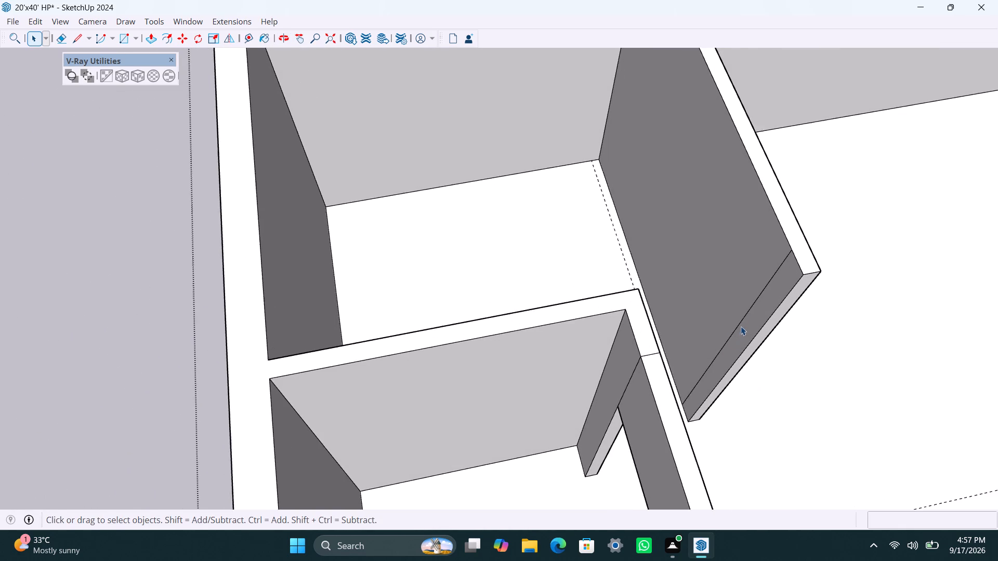
pyautogui.scroll(1, 741, 326)
pyautogui.click(767, 328)
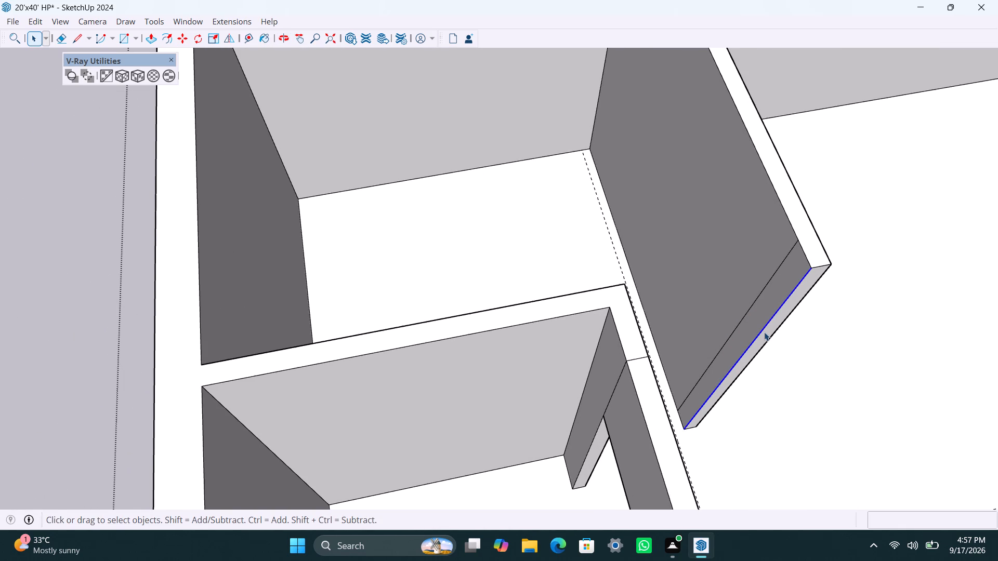
pyautogui.press('m')
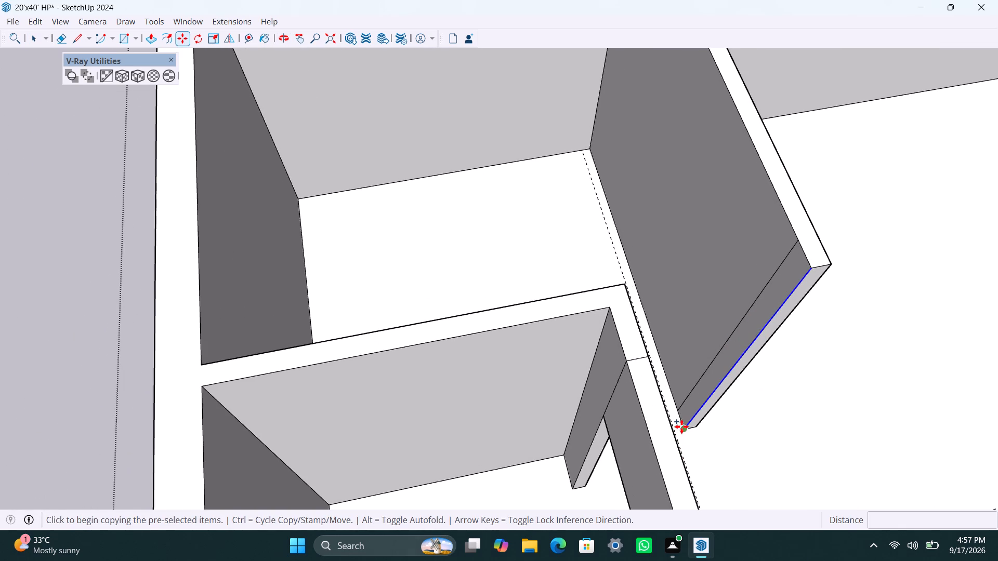
pyautogui.click(681, 426)
pyautogui.press('4')
pyautogui.write('.5"')
pyautogui.press('Return')
pyautogui.press('space')
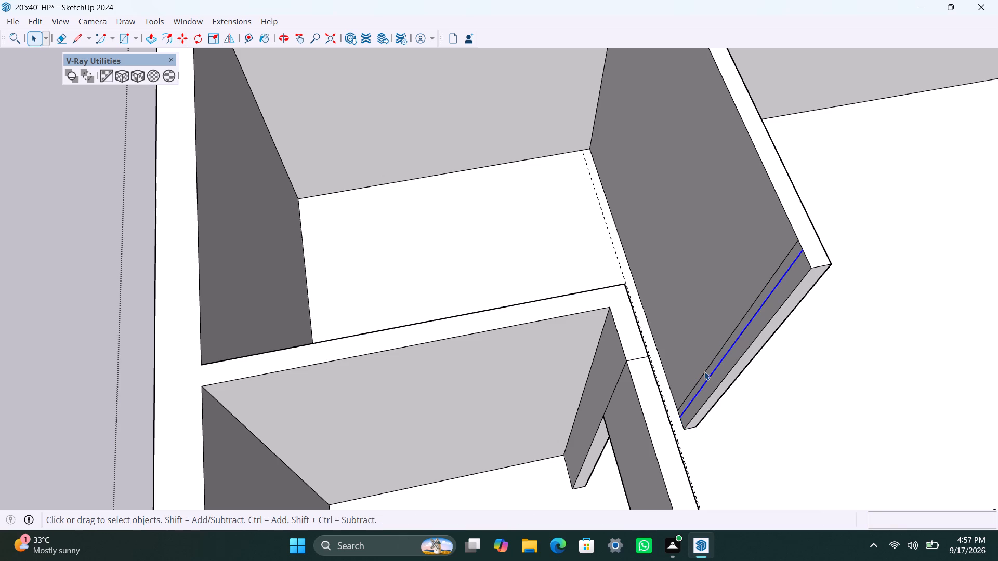
# Extrude the 4.5" strip at the cross partition's end 3 1/2" toward the return to form a door stub.
pyautogui.click(717, 380)
pyautogui.press('p')
pyautogui.moveTo(717, 381); pyautogui.dragTo(655, 400)
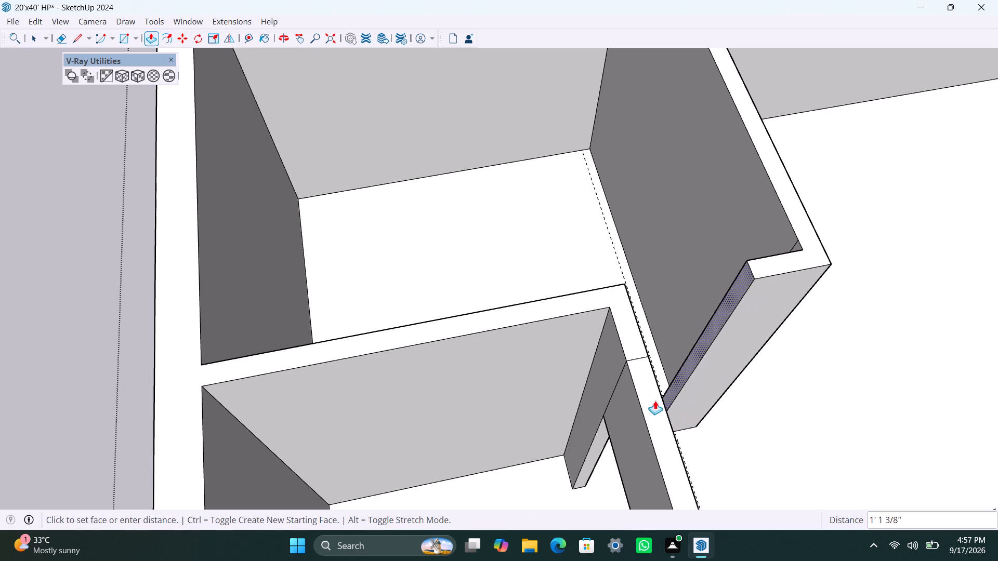
pyautogui.moveTo(655, 400); pyautogui.dragTo(706, 377)
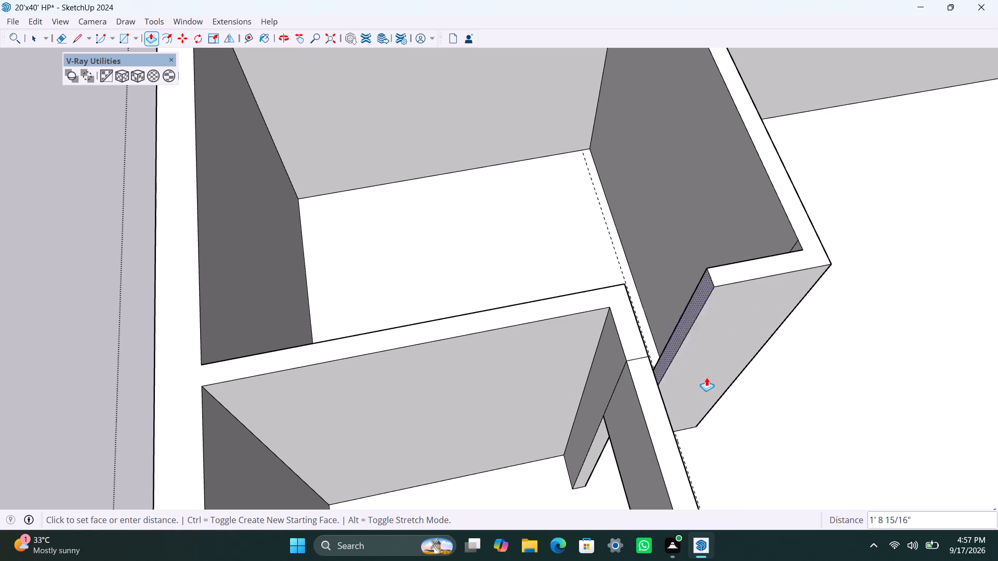
pyautogui.moveTo(706, 377); pyautogui.dragTo(692, 479)
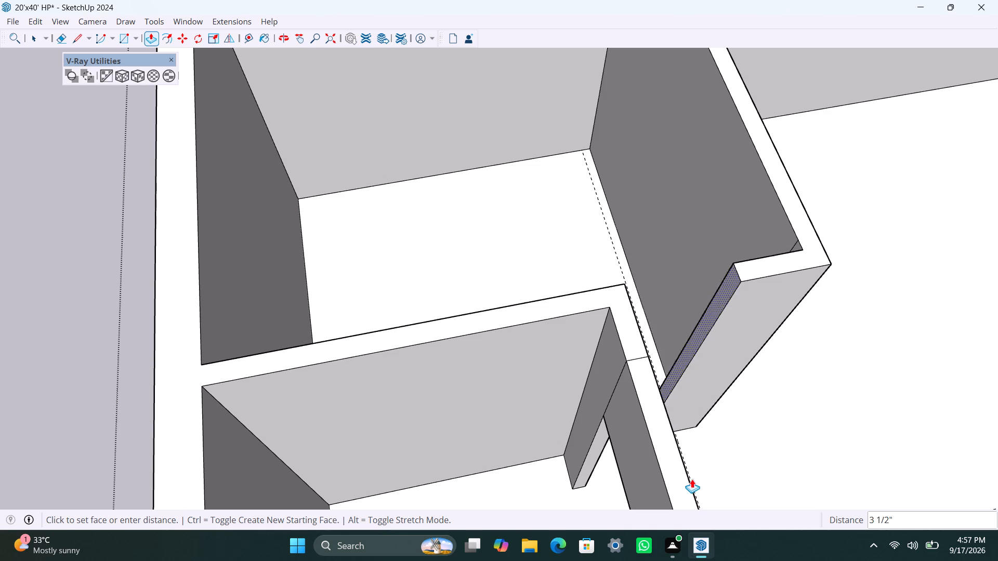
pyautogui.moveTo(692, 479); pyautogui.dragTo(697, 478)
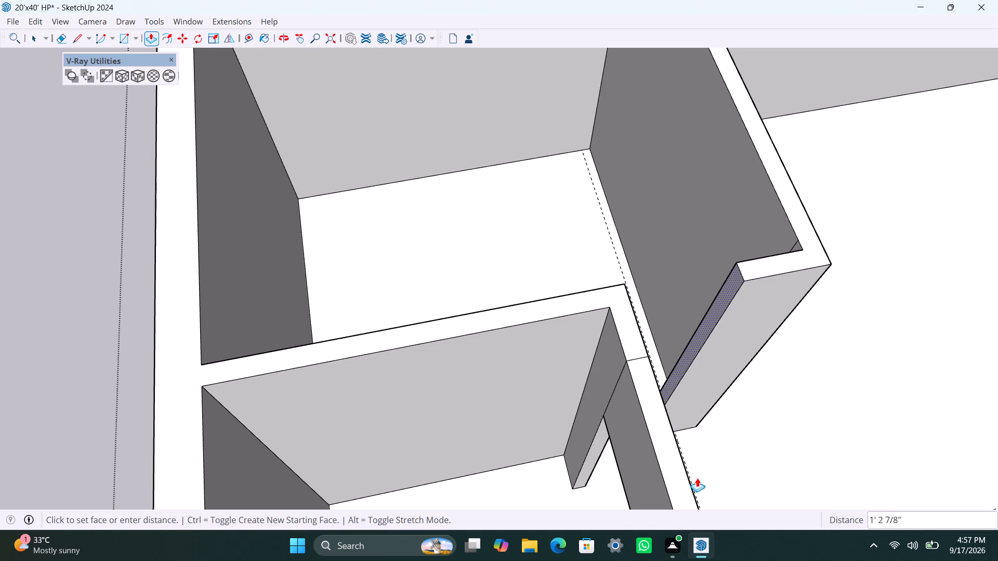
pyautogui.moveTo(697, 478); pyautogui.dragTo(617, 260)
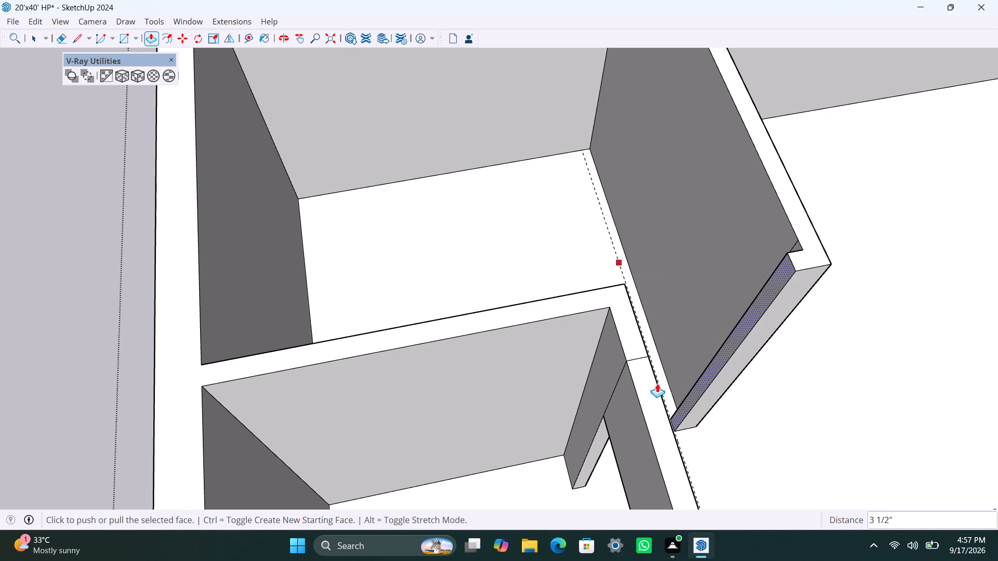
# Copy the top edge of the new stub's end face 3' down.
pyautogui.press('space')
pyautogui.click(790, 263)
pyautogui.press('m')
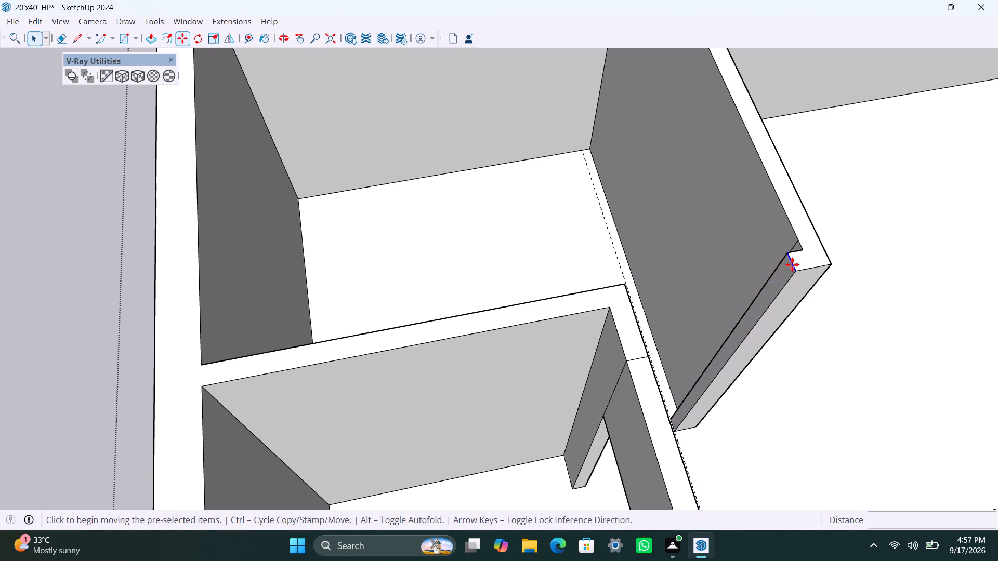
pyautogui.moveTo(795, 273); pyautogui.dragTo(788, 285)
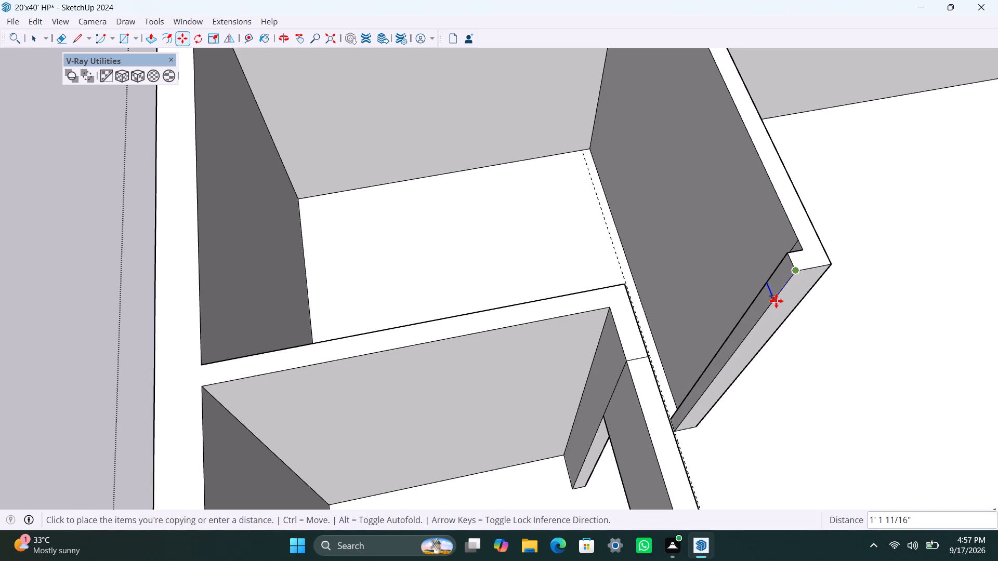
pyautogui.write("3'")
pyautogui.press('Return')
pyautogui.press('space')
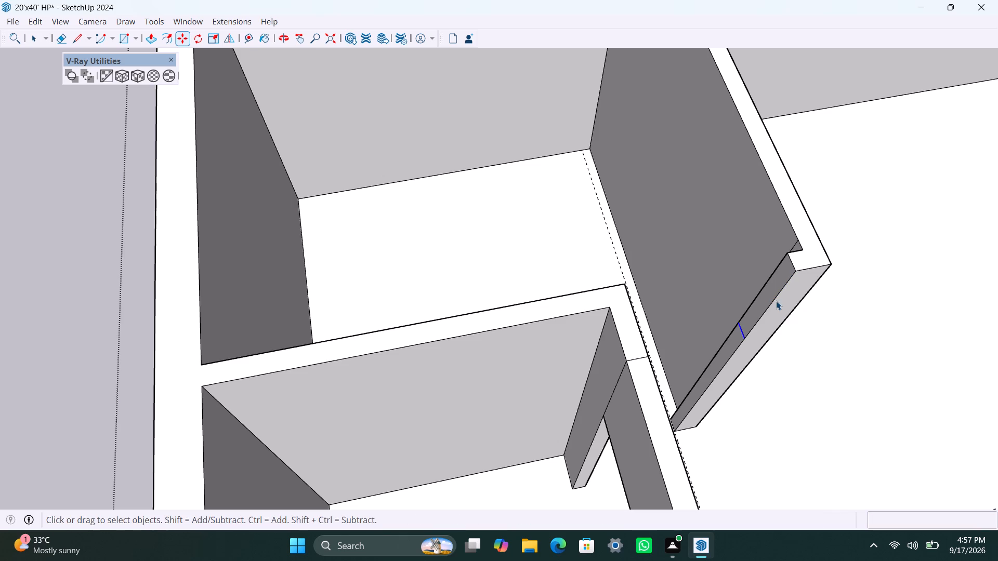
# Extrude the stub's upper 3' high face 3' across the gap to the return to form a door lintel.
pyautogui.click(755, 310)
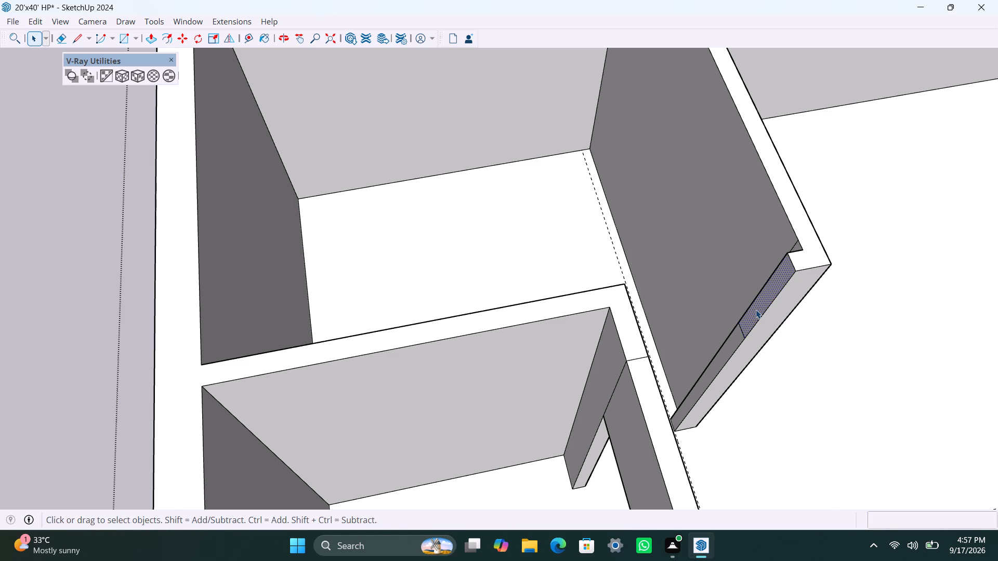
pyautogui.press('p')
pyautogui.moveTo(756, 310); pyautogui.dragTo(619, 361)
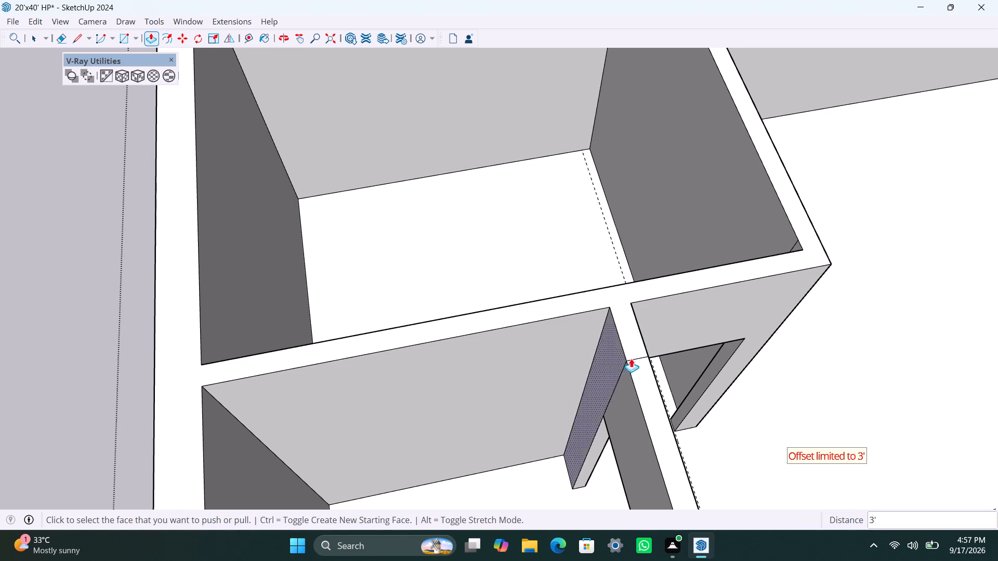
# Save the house model.
pyautogui.scroll(-5, 714, 370)
pyautogui.moveTo(707, 388); pyautogui.dragTo(445, 276, button='middle')
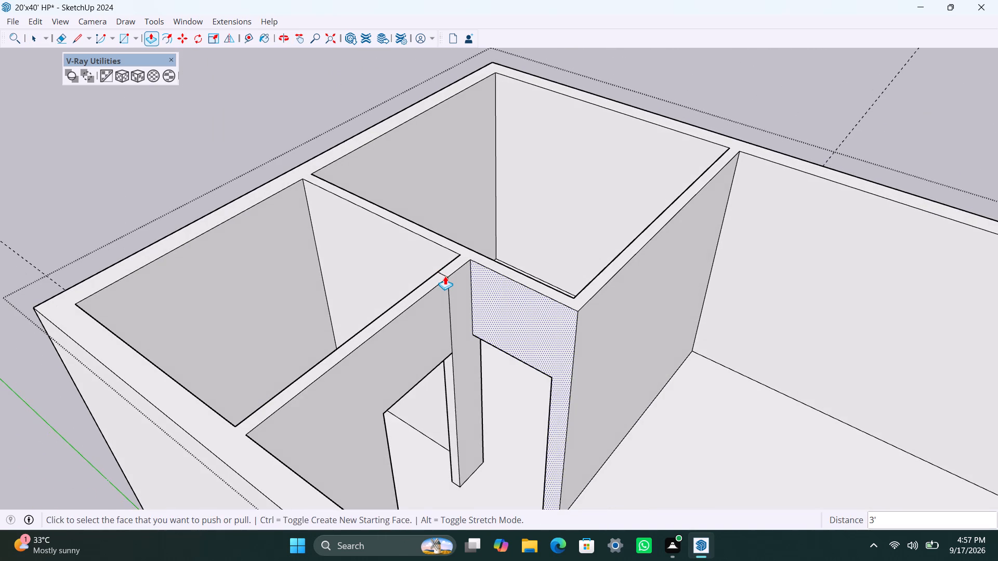
pyautogui.hotkey('ctrl', 's')
# Examine the overall layout of rooms, partitions and door openings from above and from oblique angles.
pyautogui.scroll(-4, 463, 310)
pyautogui.keyDown('shift'); pyautogui.moveTo(473, 324); pyautogui.dragTo(416, 219, button='middle'); pyautogui.keyUp('shift')
pyautogui.scroll(1, 417, 258)
pyautogui.scroll(-4, 425, 257)
pyautogui.moveTo(485, 306); pyautogui.dragTo(397, 419, button='middle')
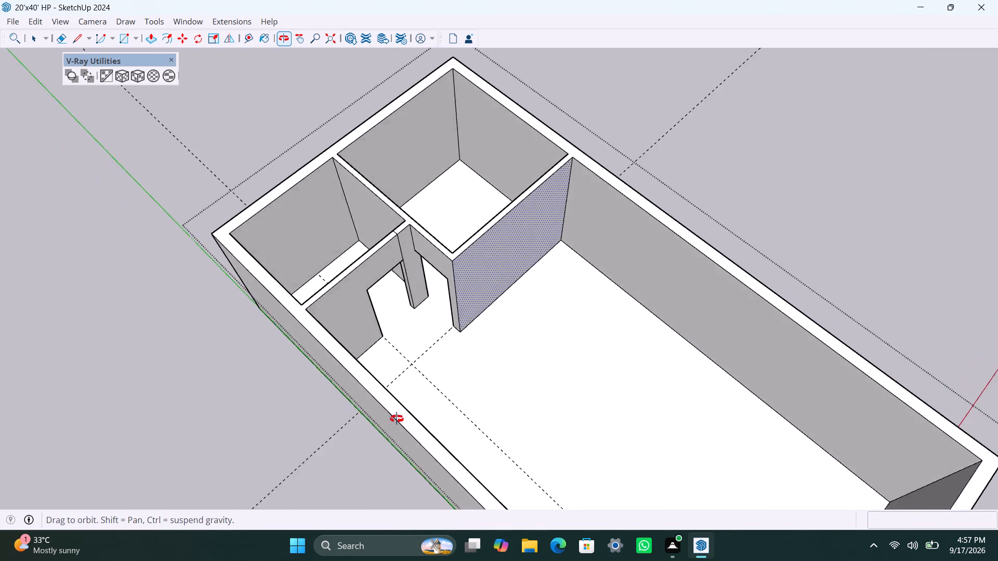
pyautogui.moveTo(397, 419); pyautogui.dragTo(350, 430, button='middle')
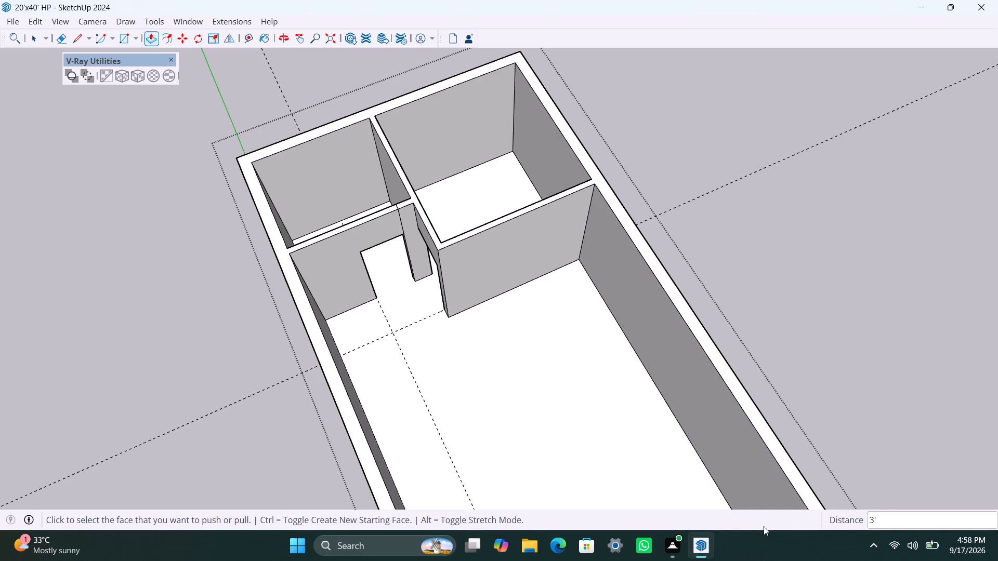
pyautogui.scroll(-5, 419, 331)
pyautogui.moveTo(524, 435); pyautogui.dragTo(874, 394, button='middle')
pyautogui.scroll(2, 541, 264)
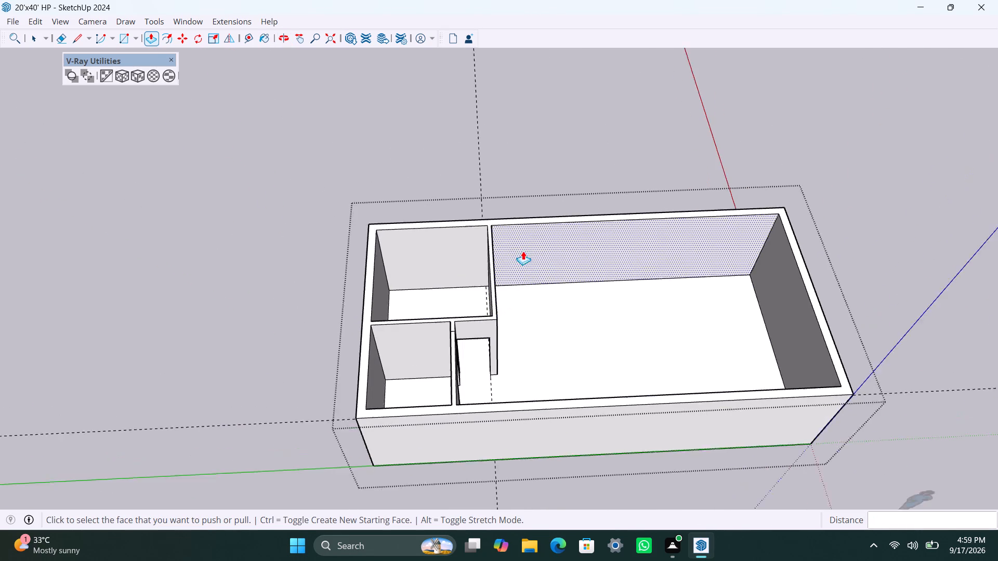
pyautogui.scroll(1, 523, 251)
pyautogui.moveTo(504, 194); pyautogui.dragTo(501, 319, button='middle')
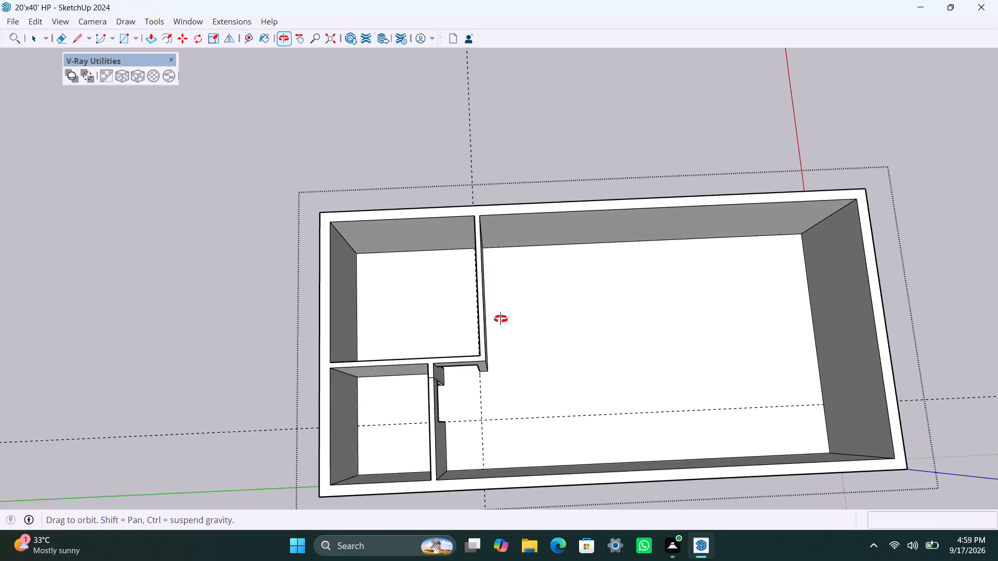
pyautogui.moveTo(501, 319); pyautogui.dragTo(498, 319, button='middle')
pyautogui.scroll(5, 510, 239)
pyautogui.scroll(-3, 496, 173)
pyautogui.moveTo(556, 248); pyautogui.dragTo(548, 254, button='middle')
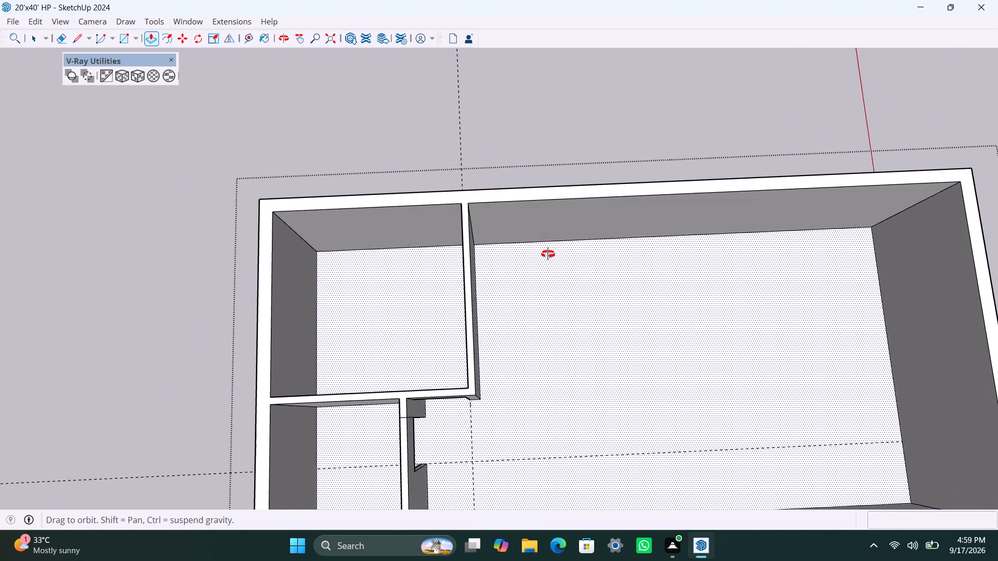
pyautogui.moveTo(548, 254); pyautogui.dragTo(545, 256, button='middle')
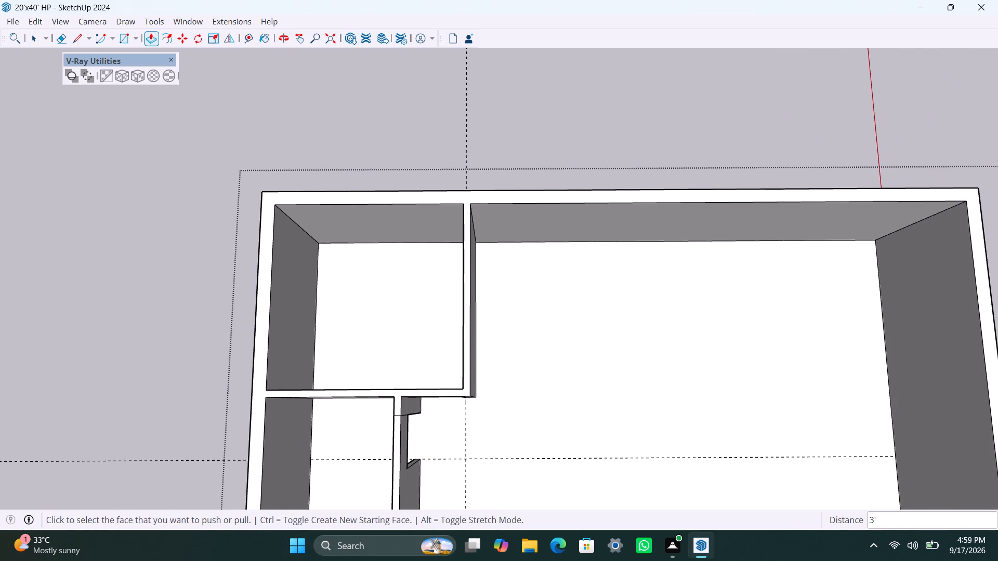
pyautogui.scroll(-2, 497, 463)
pyautogui.scroll(1, 499, 456)
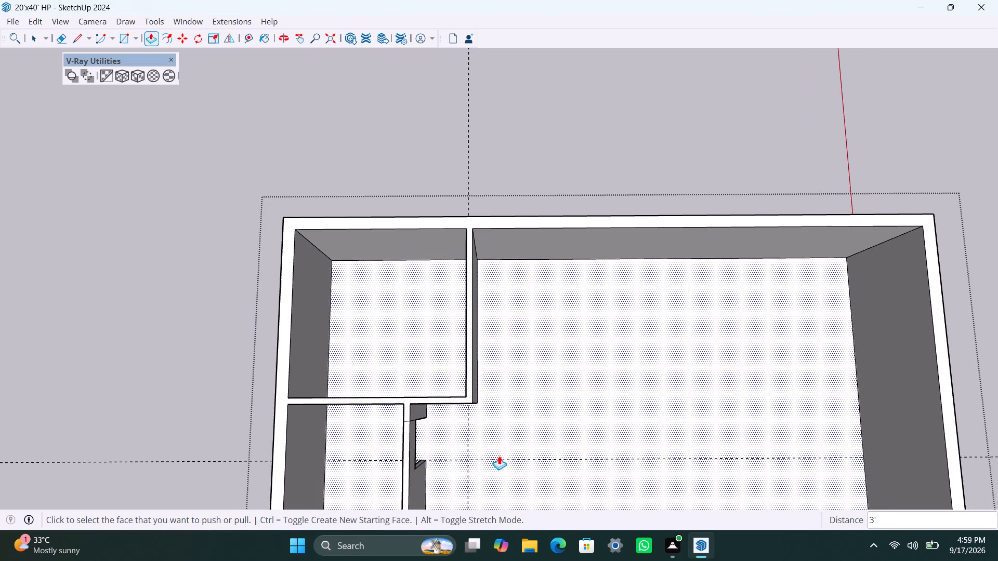
pyautogui.scroll(-4, 499, 457)
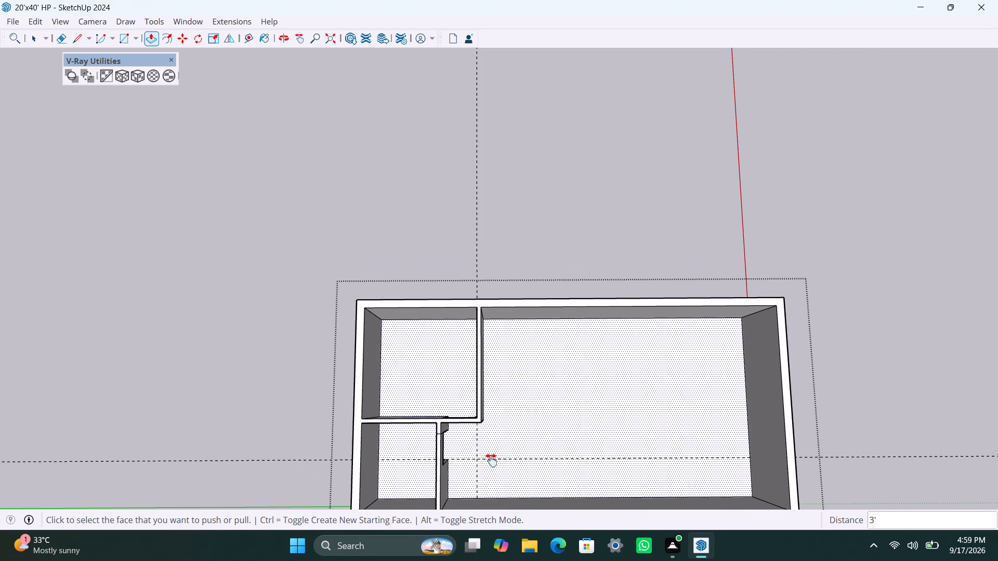
pyautogui.keyDown('shift'); pyautogui.moveTo(491, 460); pyautogui.dragTo(456, 388, button='middle'); pyautogui.keyUp('shift')
pyautogui.scroll(2, 473, 355)
pyautogui.scroll(1, 474, 211)
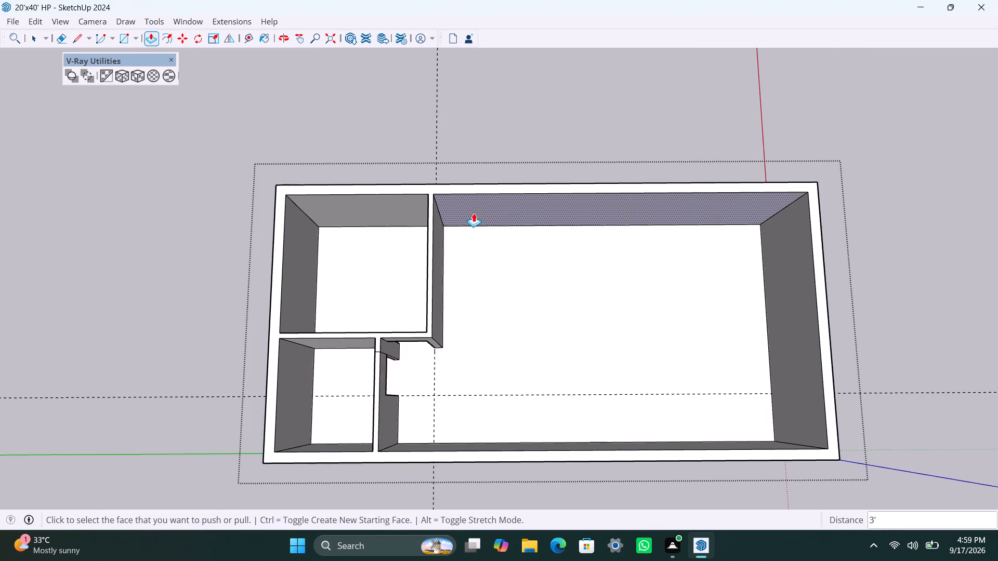
pyautogui.scroll(2, 474, 213)
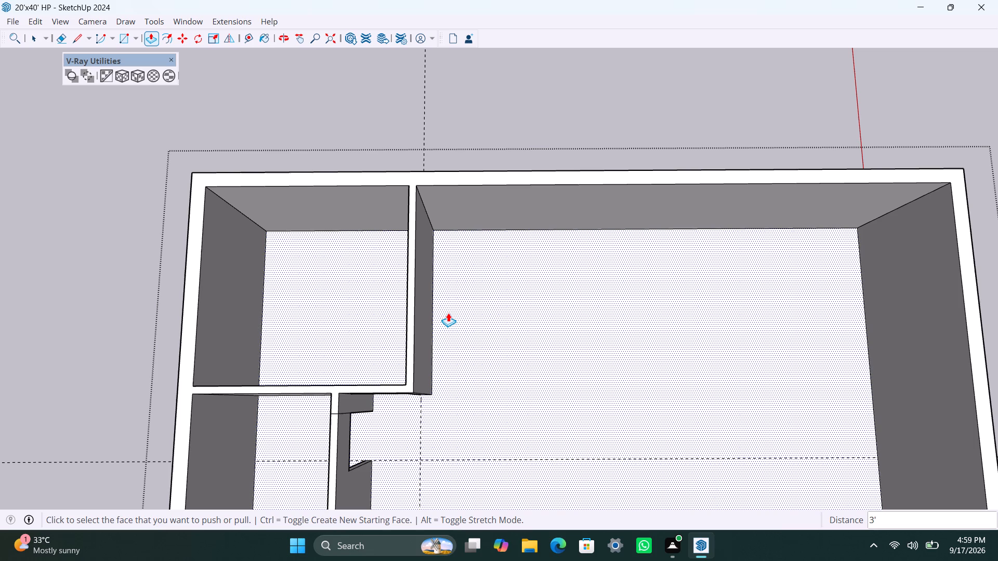
pyautogui.scroll(-1, 448, 313)
pyautogui.scroll(1, 448, 313)
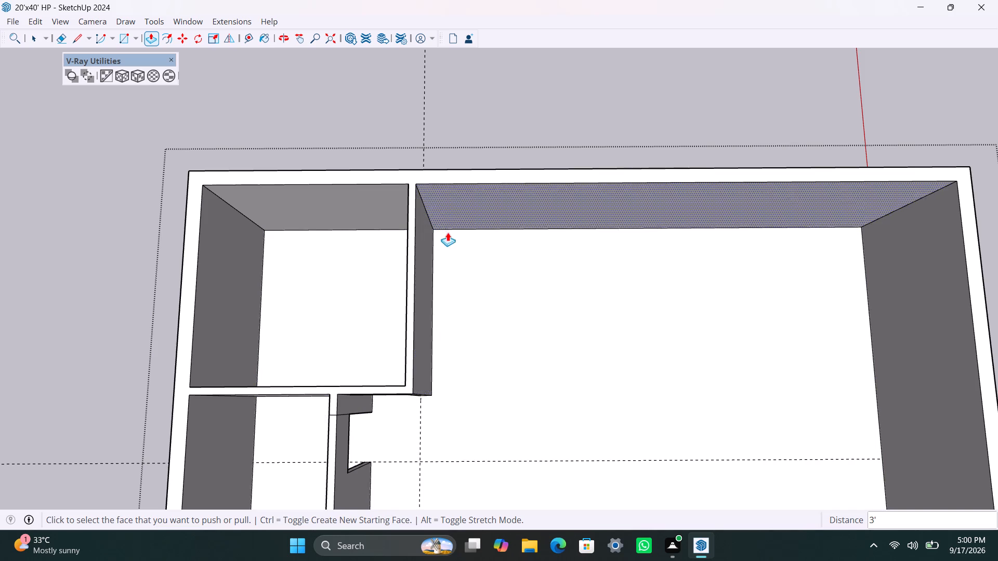
pyautogui.scroll(-1, 455, 295)
pyautogui.moveTo(458, 271); pyautogui.dragTo(310, 203, button='middle')
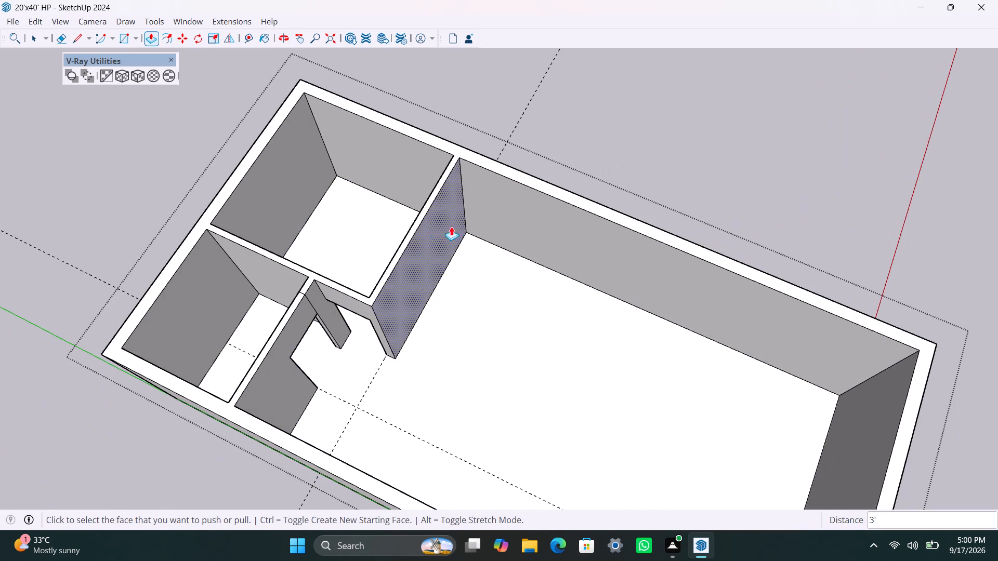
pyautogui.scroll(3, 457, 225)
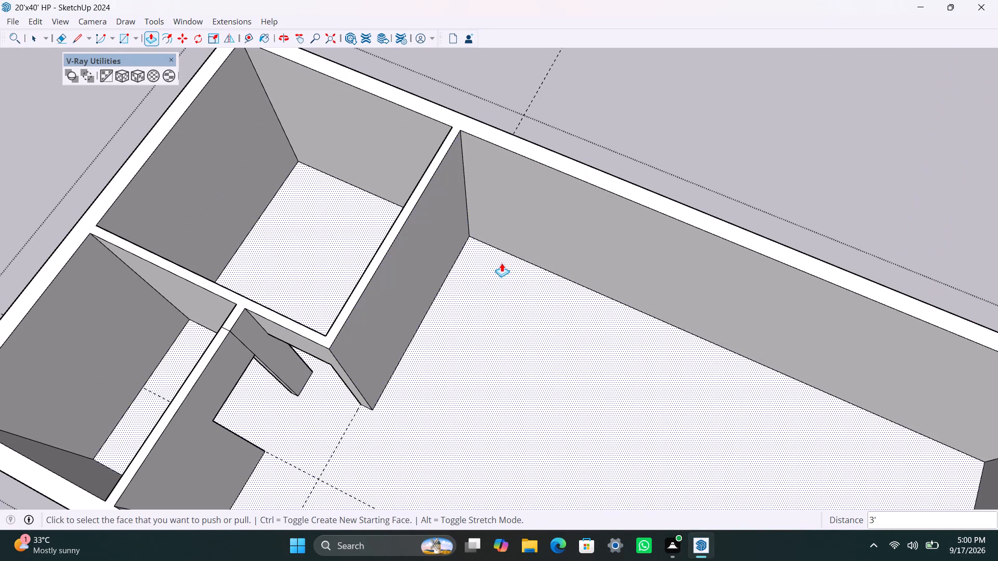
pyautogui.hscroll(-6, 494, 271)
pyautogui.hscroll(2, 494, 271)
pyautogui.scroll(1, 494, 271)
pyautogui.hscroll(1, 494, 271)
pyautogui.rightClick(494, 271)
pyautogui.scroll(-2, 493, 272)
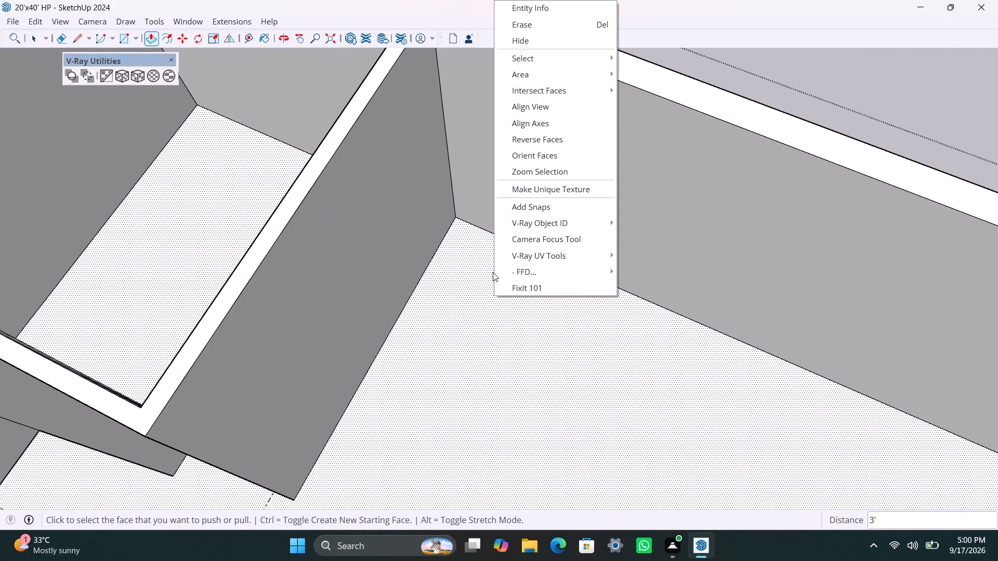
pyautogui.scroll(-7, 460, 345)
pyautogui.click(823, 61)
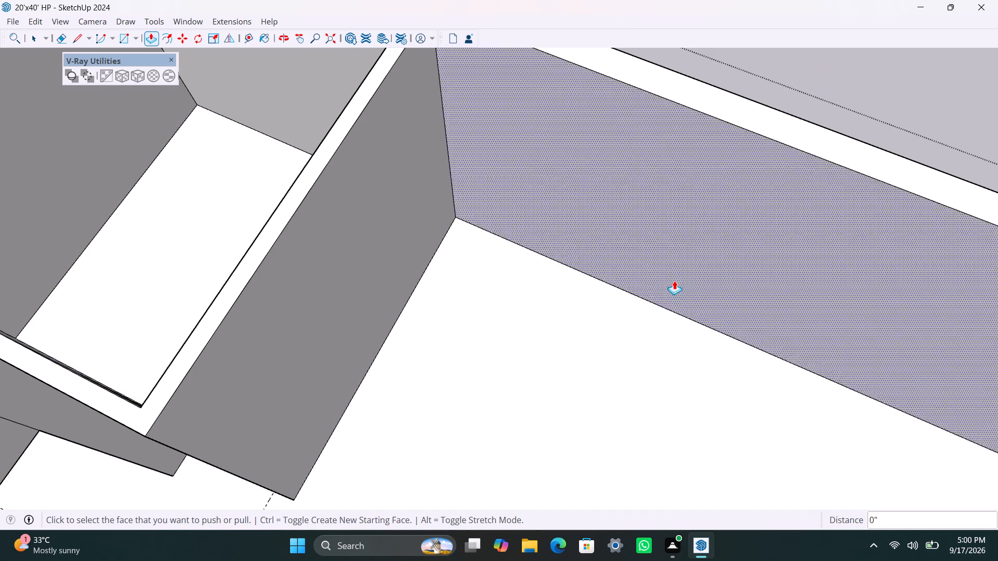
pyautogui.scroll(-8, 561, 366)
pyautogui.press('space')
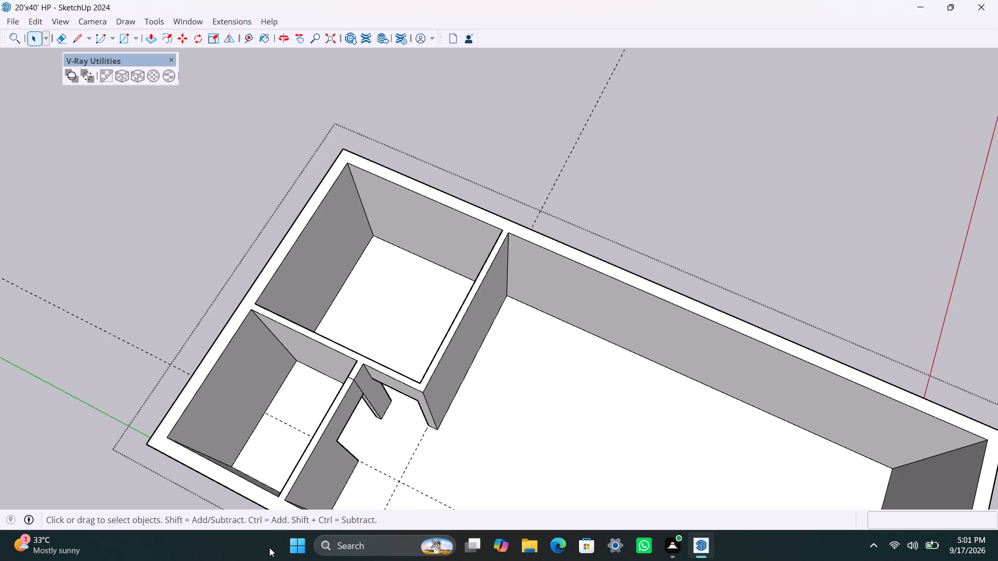
# Examine the area in front of the two door openings and the open hall beside the cross partition.
pyautogui.scroll(-4, 357, 430)
pyautogui.moveTo(527, 409); pyautogui.dragTo(278, 469, button='middle')
pyautogui.scroll(2, 265, 272)
pyautogui.moveTo(329, 288); pyautogui.dragTo(479, 274, button='middle')
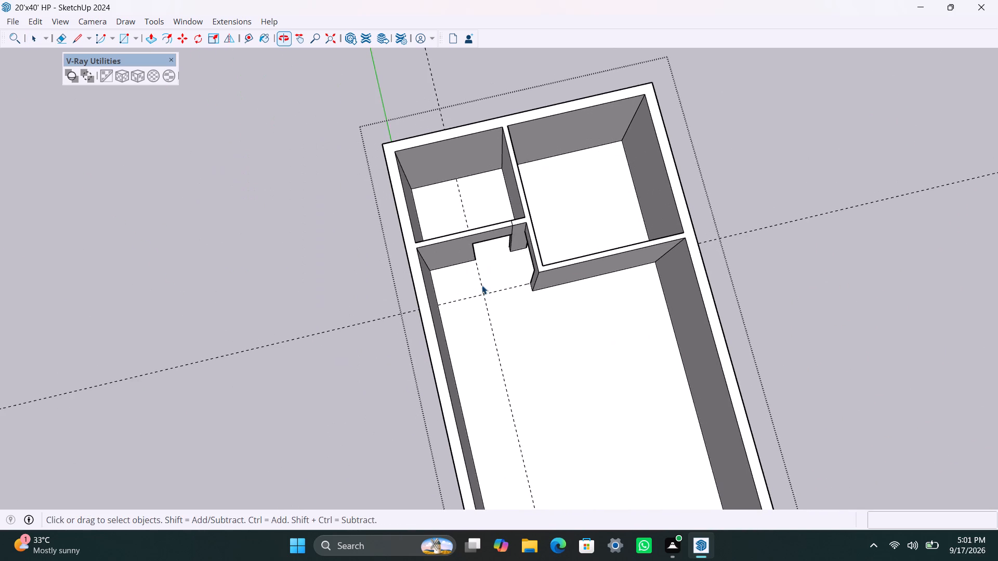
pyautogui.scroll(2, 485, 302)
pyautogui.moveTo(478, 313); pyautogui.dragTo(376, 232, button='middle')
pyautogui.scroll(2, 442, 281)
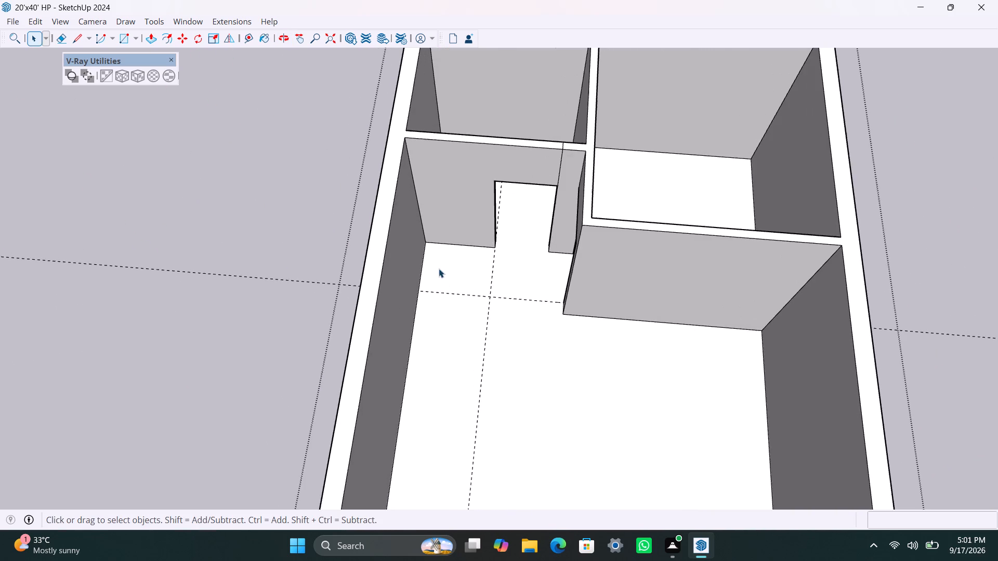
pyautogui.scroll(1, 428, 256)
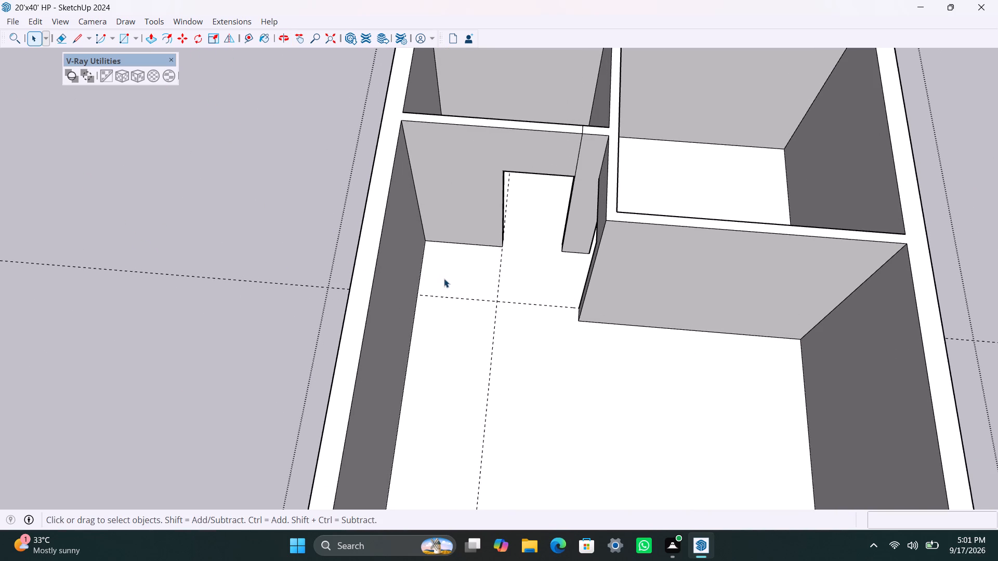
# Delete all guides from the house model.
pyautogui.click(40, 21)
pyautogui.click(79, 156)
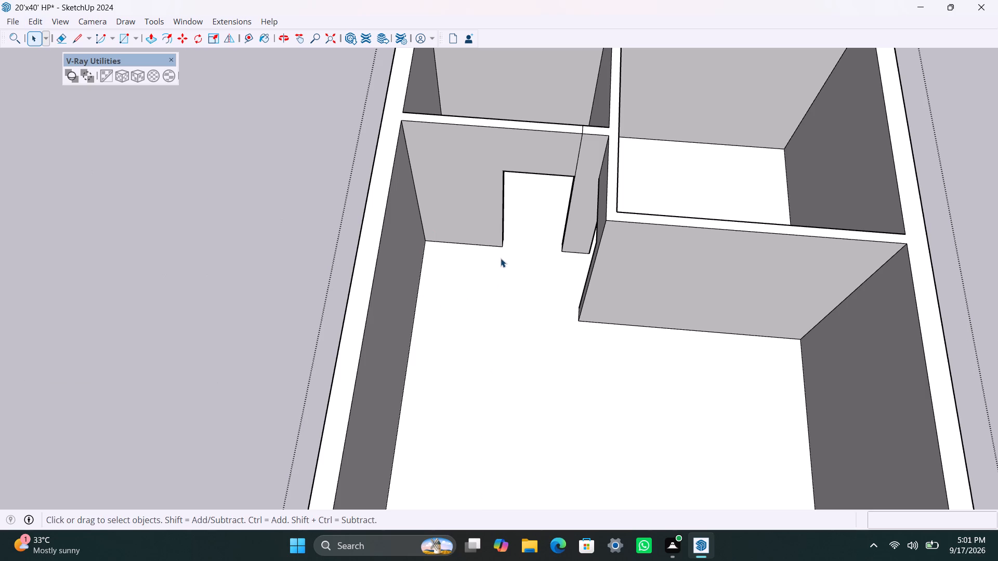
# Place a floor guide 4'3" from the inner face of the long outer wall beside the cross partition's doorway.
pyautogui.press('t')
pyautogui.click(424, 275)
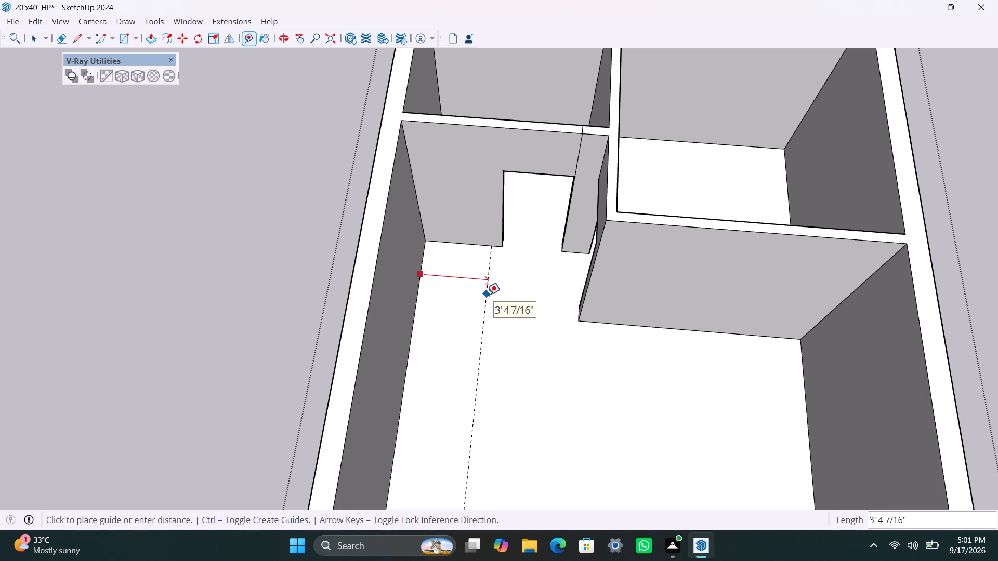
pyautogui.write('4\'3"')
pyautogui.press('Return')
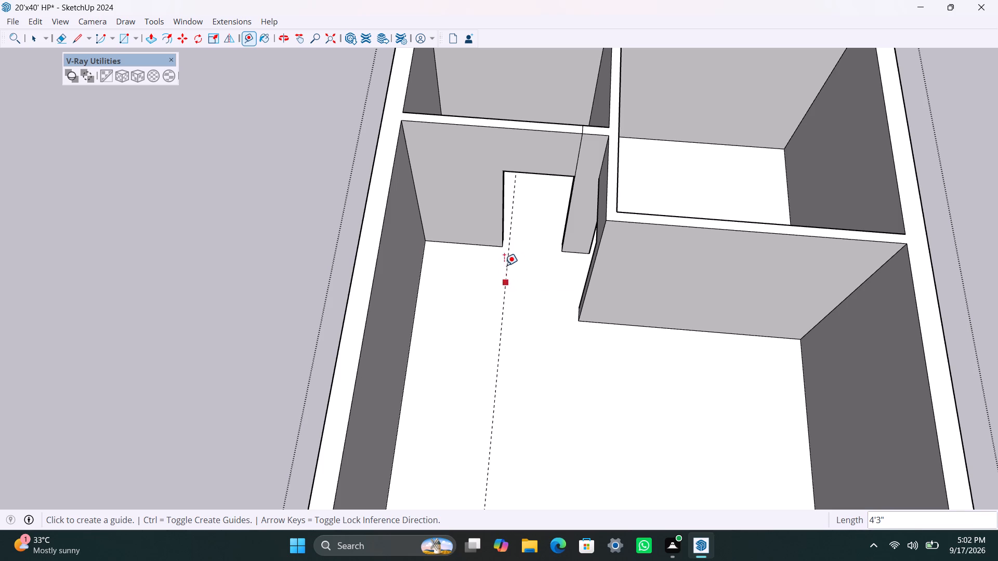
pyautogui.press('space')
# Push/pull the doorway jamb nearest the outer wall to the 4'3" guide and a further 4.5" into the opening.
pyautogui.scroll(-2, 511, 296)
pyautogui.moveTo(511, 296); pyautogui.dragTo(382, 311, button='middle')
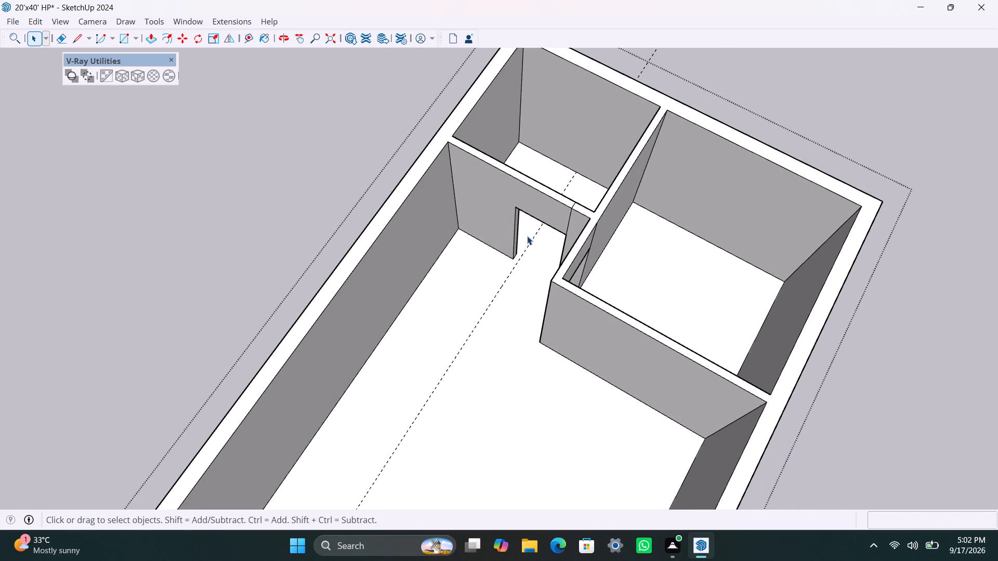
pyautogui.scroll(7, 524, 239)
pyautogui.click(515, 228)
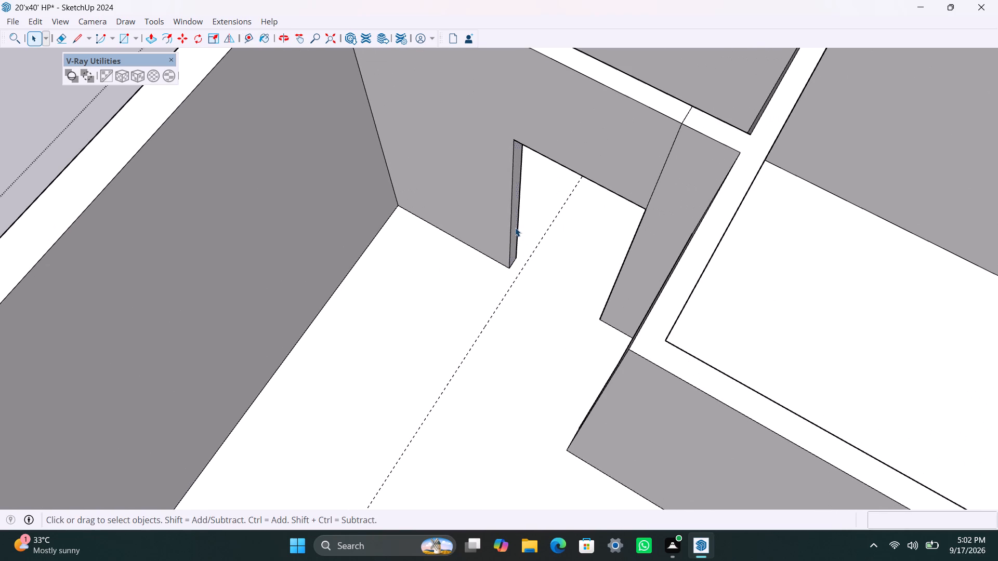
pyautogui.press('p')
pyautogui.moveTo(515, 228); pyautogui.dragTo(503, 302)
pyautogui.click(526, 256)
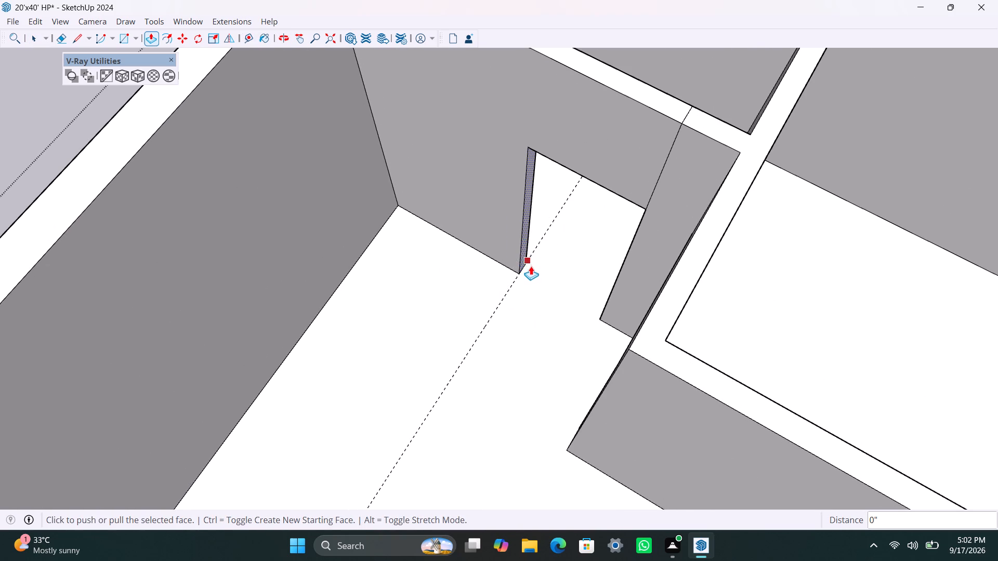
pyautogui.moveTo(522, 260); pyautogui.dragTo(536, 278)
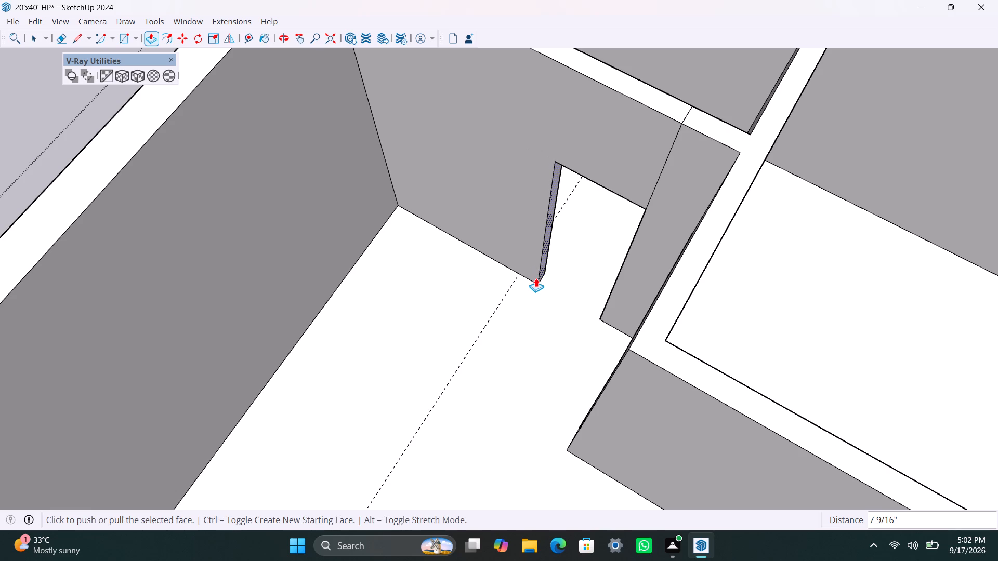
pyautogui.write('4.5"')
pyautogui.press('Return')
pyautogui.press('space')
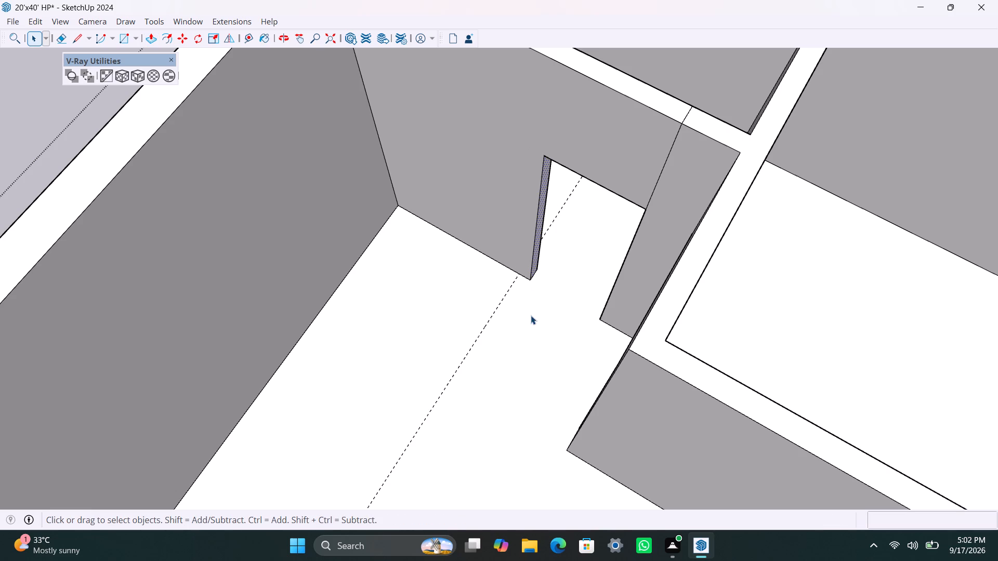
# Place a guide 3' across the doorway from the bottom edge of the extended jamb.
pyautogui.scroll(-1, 551, 311)
pyautogui.moveTo(519, 335); pyautogui.dragTo(553, 338, button='middle')
pyautogui.press('t')
pyautogui.scroll(2, 558, 268)
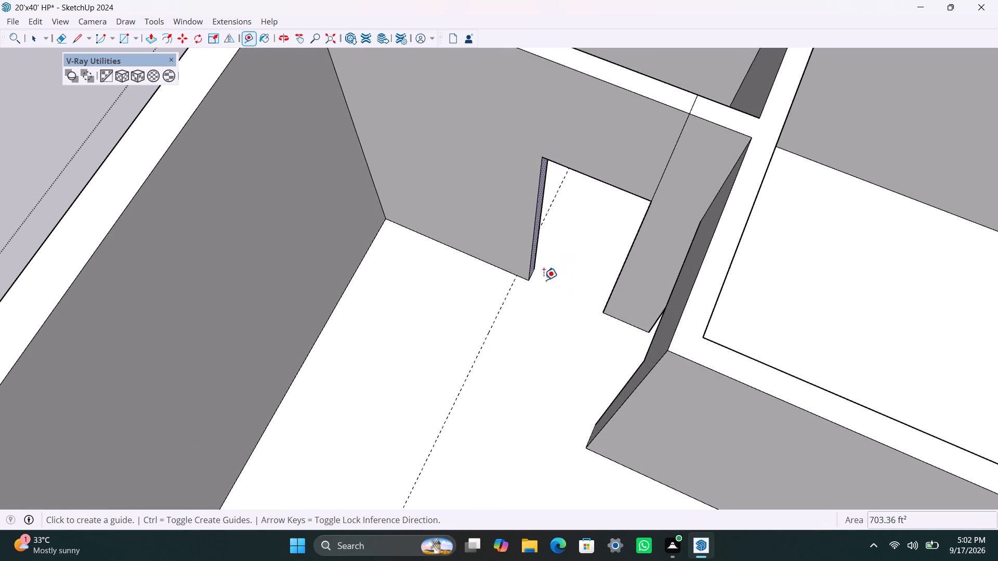
pyautogui.scroll(4, 544, 280)
pyautogui.click(528, 269)
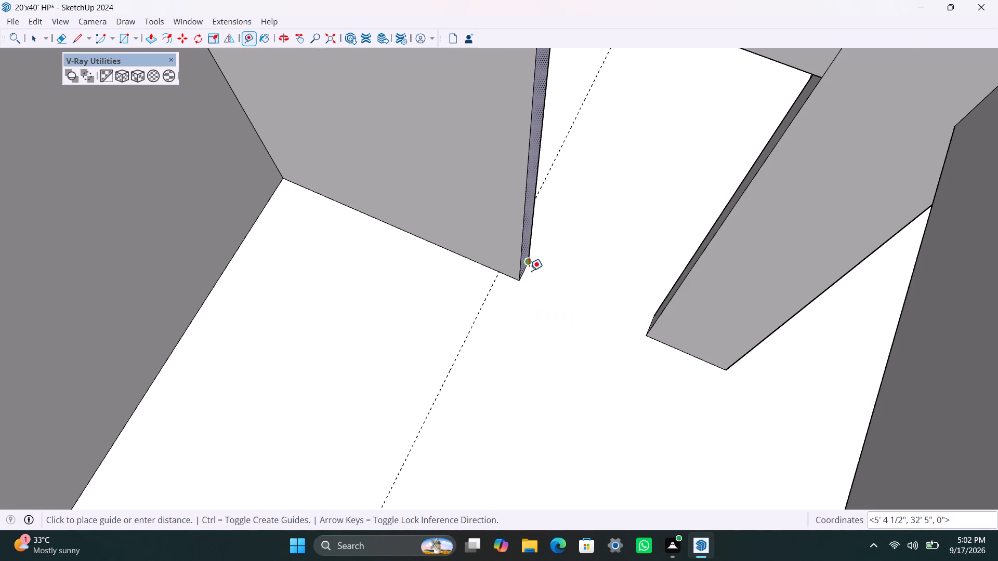
pyautogui.press('space')
pyautogui.press('t')
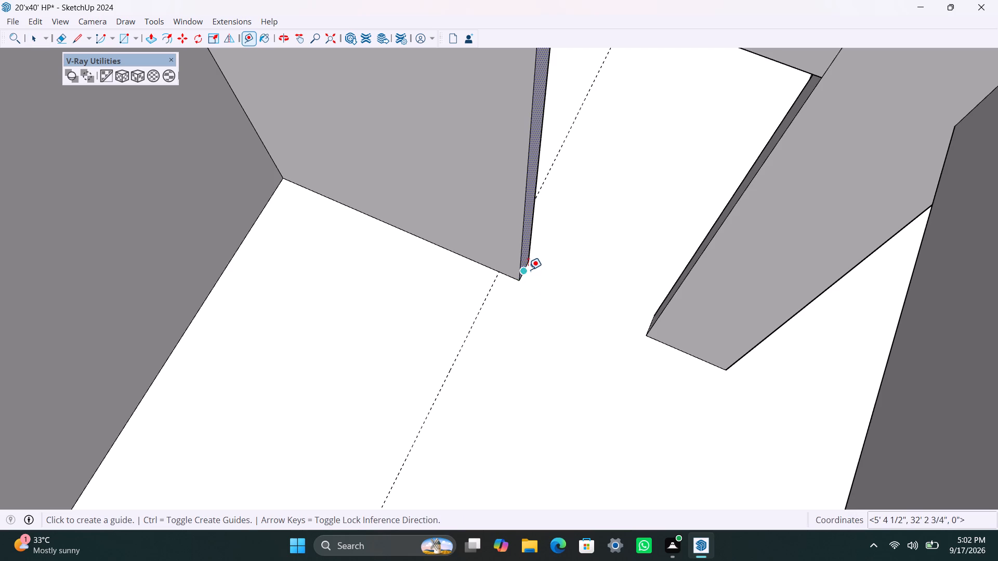
pyautogui.click(528, 269)
pyautogui.press('space')
pyautogui.press('t')
pyautogui.scroll(3, 520, 289)
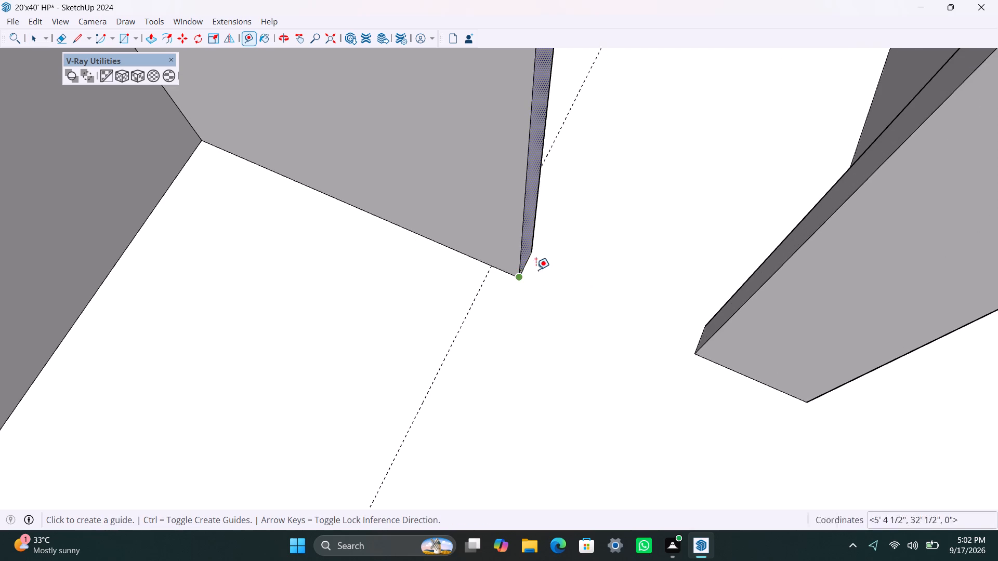
pyautogui.moveTo(531, 264); pyautogui.dragTo(536, 275)
pyautogui.write("3'")
pyautogui.press('Return')
pyautogui.press('space')
# Push/pull the doorway's opposite jamb back to the 3' guide.
pyautogui.scroll(-4, 675, 372)
pyautogui.scroll(2, 711, 335)
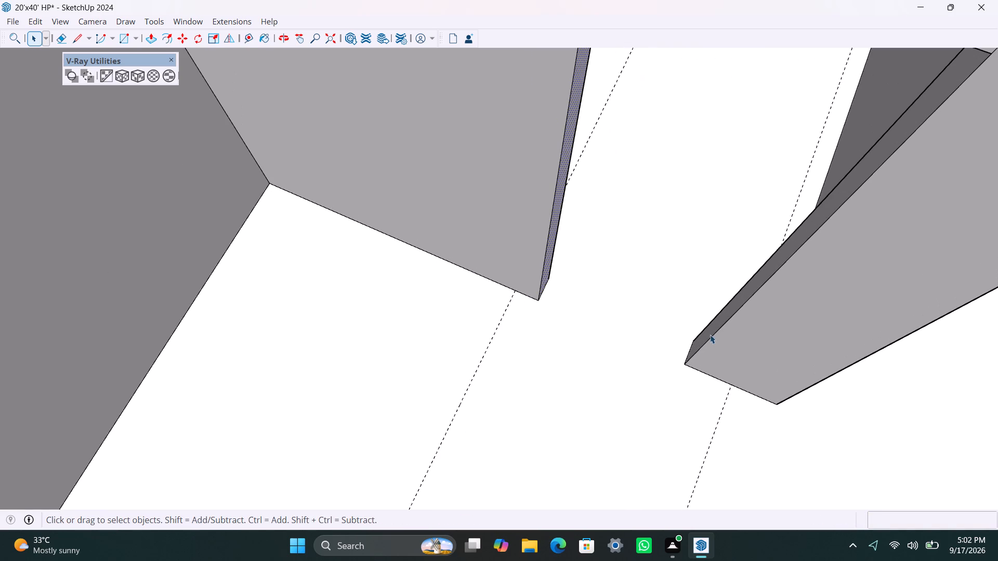
pyautogui.click(707, 326)
pyautogui.click(716, 328)
pyautogui.press('p')
pyautogui.moveTo(716, 328); pyautogui.dragTo(742, 343)
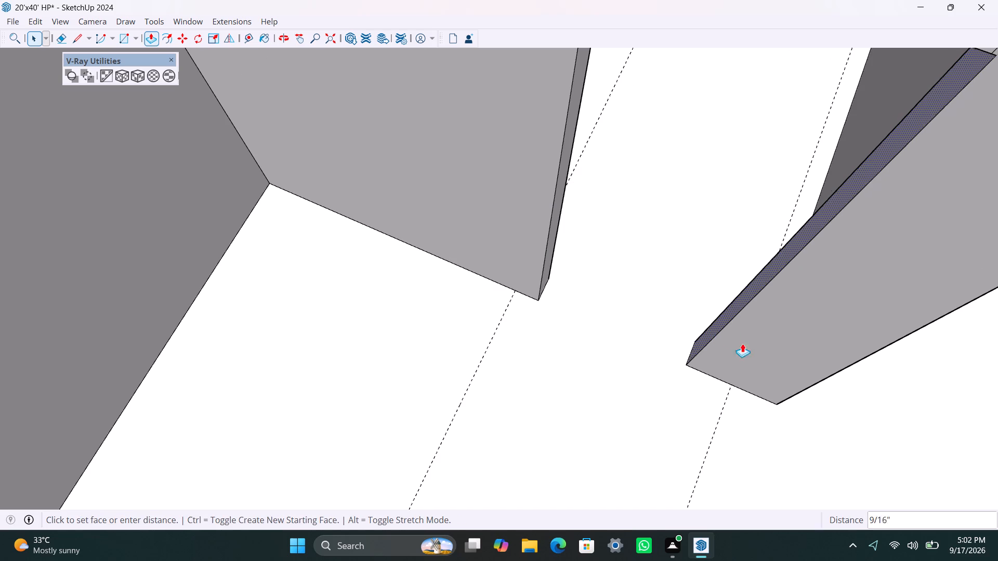
pyautogui.moveTo(742, 343); pyautogui.dragTo(716, 437)
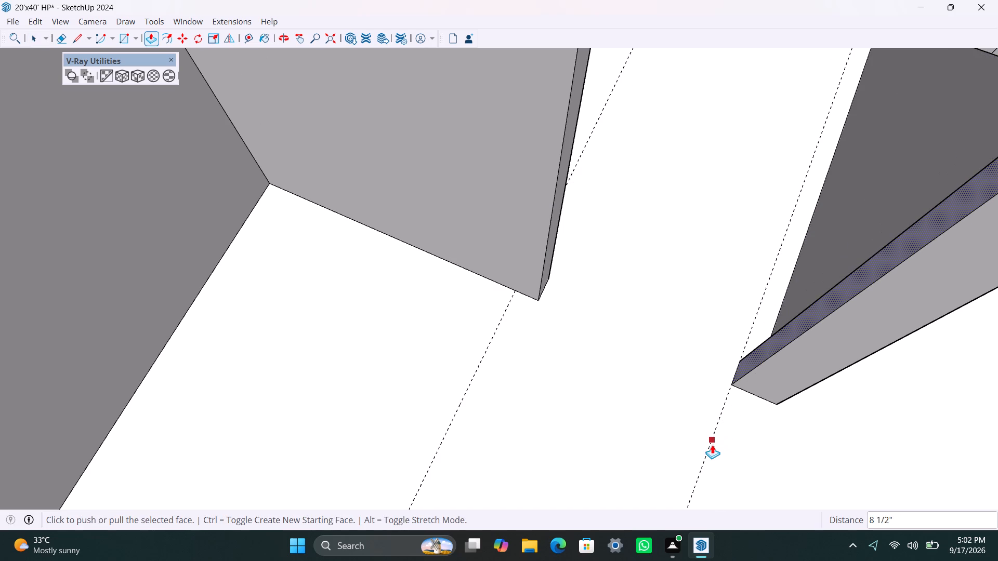
pyautogui.press('space')
# Examine the reshaped doorway and the surrounding rooms from above.
pyautogui.scroll(-5, 651, 379)
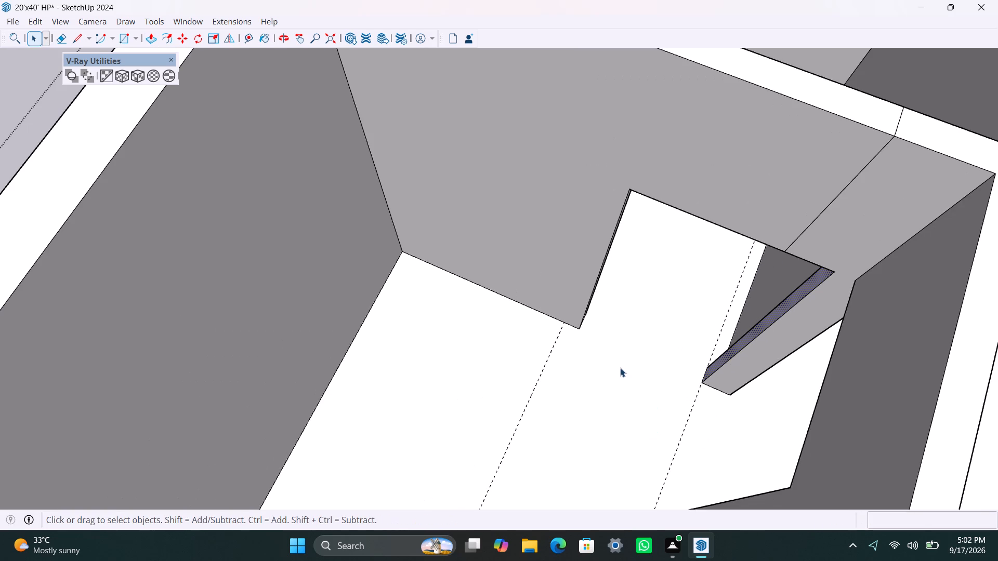
pyautogui.scroll(-3, 648, 385)
pyautogui.scroll(-1, 481, 422)
pyautogui.keyDown('shift'); pyautogui.moveTo(481, 422); pyautogui.dragTo(481, 420, button='middle'); pyautogui.keyUp('shift')
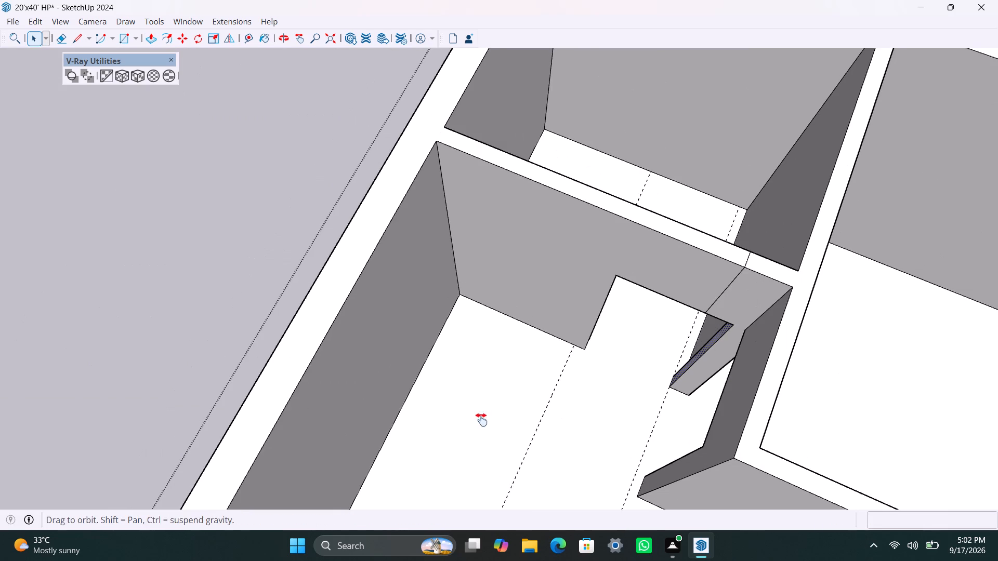
pyautogui.keyDown('shift'); pyautogui.moveTo(481, 420); pyautogui.dragTo(487, 353, button='middle'); pyautogui.keyUp('shift')
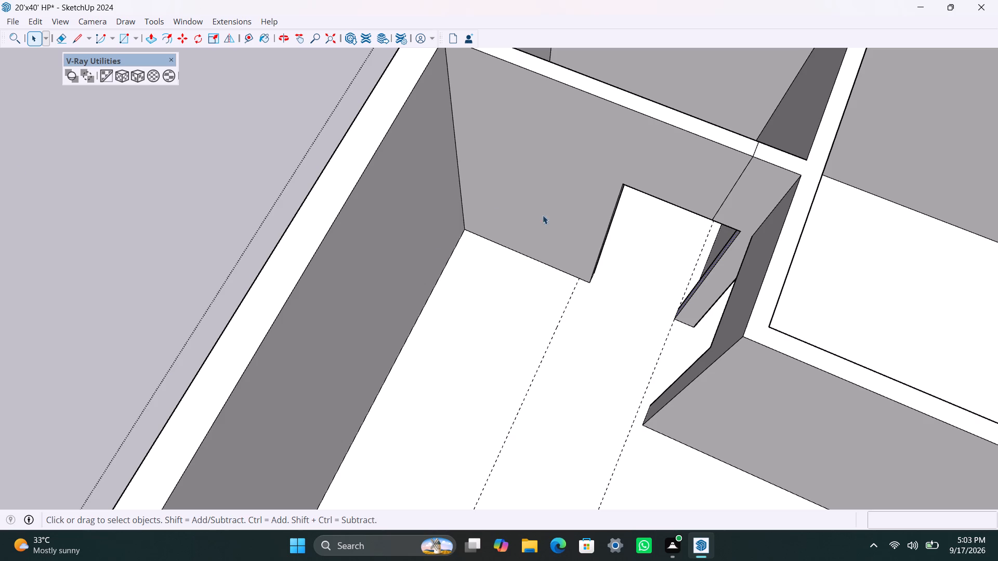
pyautogui.scroll(-4, 602, 371)
pyautogui.scroll(-4, 576, 407)
pyautogui.moveTo(512, 454); pyautogui.dragTo(532, 460, button='middle')
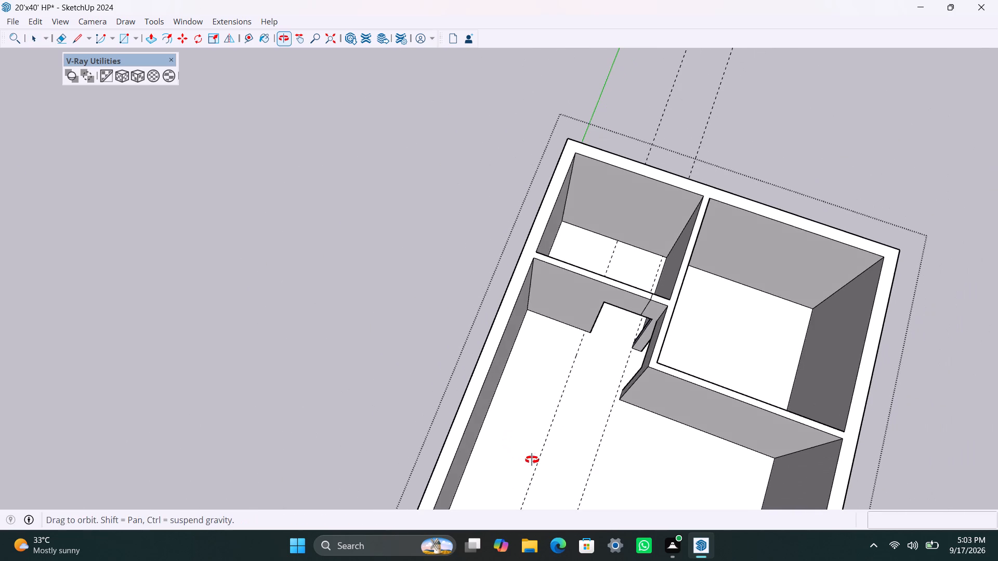
pyautogui.moveTo(532, 460); pyautogui.dragTo(532, 445, button='middle')
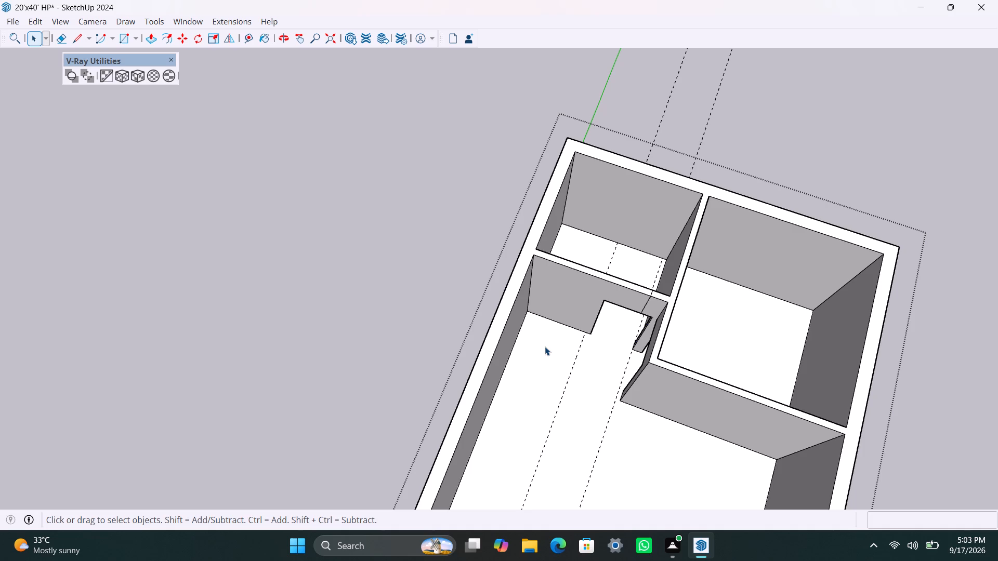
# Copy the outer wall corner's vertical edge 4'3" along the cross partition, and again 4.5" farther onto the jamb edge.
pyautogui.scroll(2, 640, 331)
pyautogui.moveTo(541, 421); pyautogui.dragTo(607, 421, button='middle')
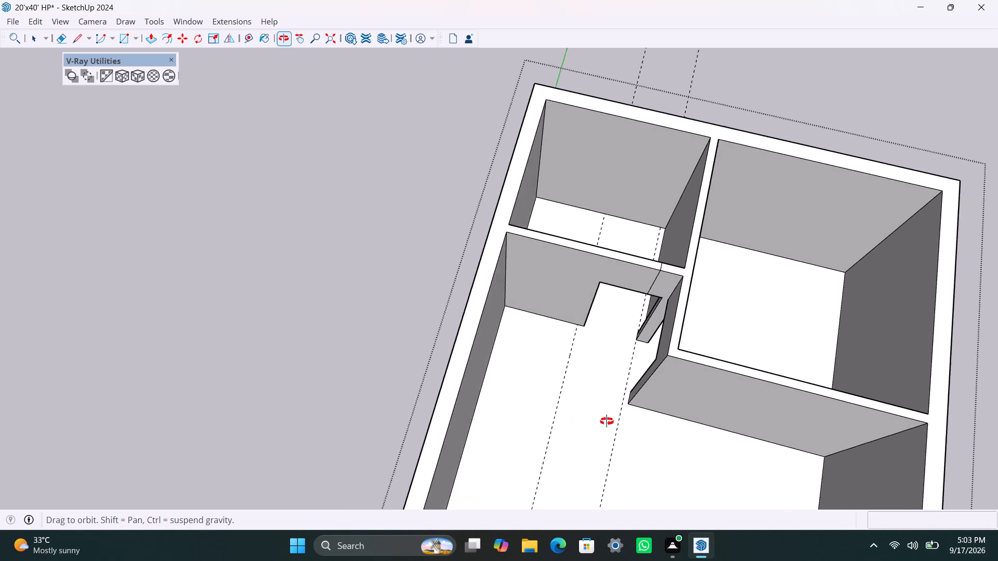
pyautogui.moveTo(607, 421); pyautogui.dragTo(608, 416, button='middle')
pyautogui.scroll(2, 573, 314)
pyautogui.moveTo(583, 318); pyautogui.dragTo(587, 286, button='middle')
pyautogui.scroll(2, 489, 293)
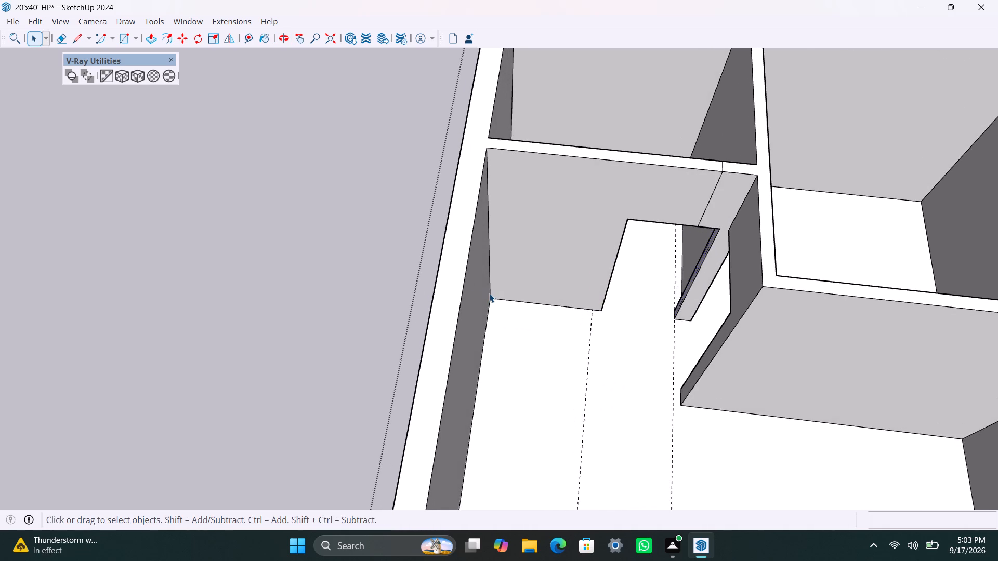
pyautogui.moveTo(490, 293); pyautogui.dragTo(482, 264, button='middle')
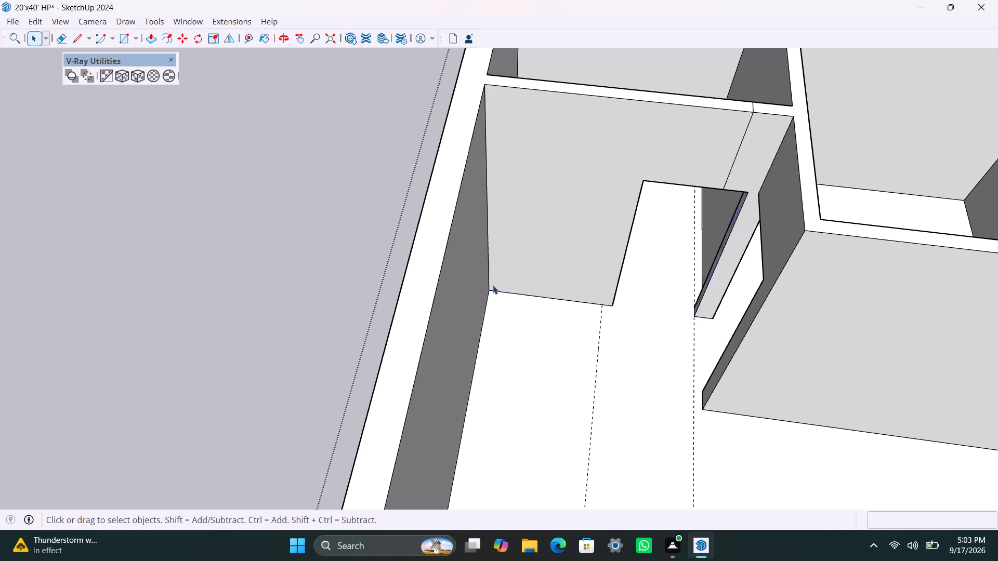
pyautogui.click(490, 285)
pyautogui.press('m')
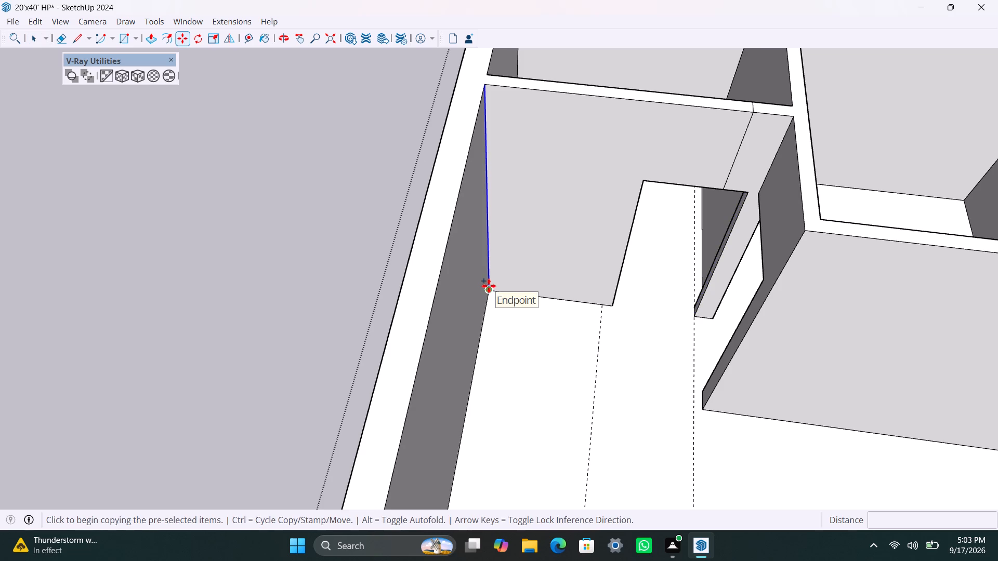
pyautogui.click(489, 292)
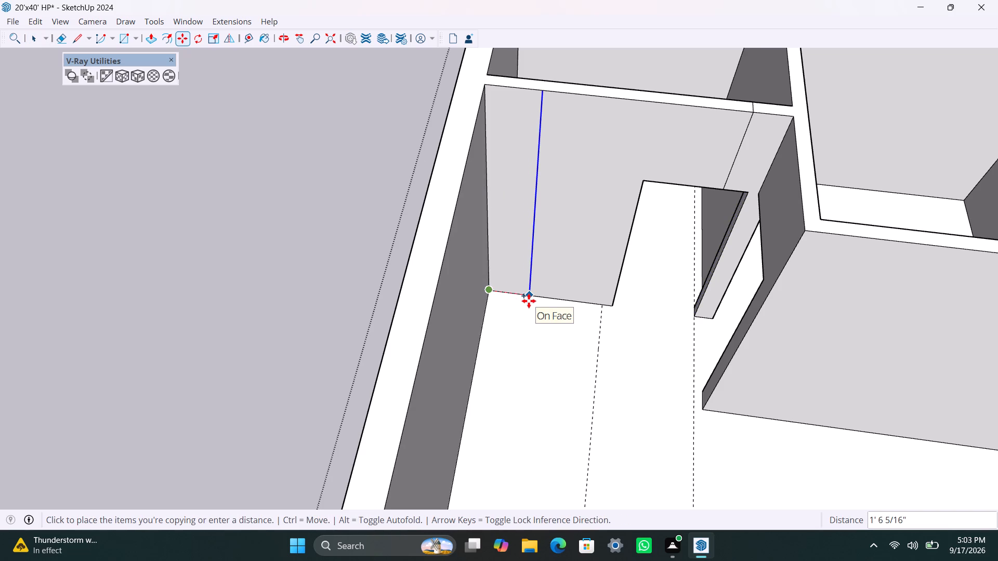
pyautogui.write('4\'3"')
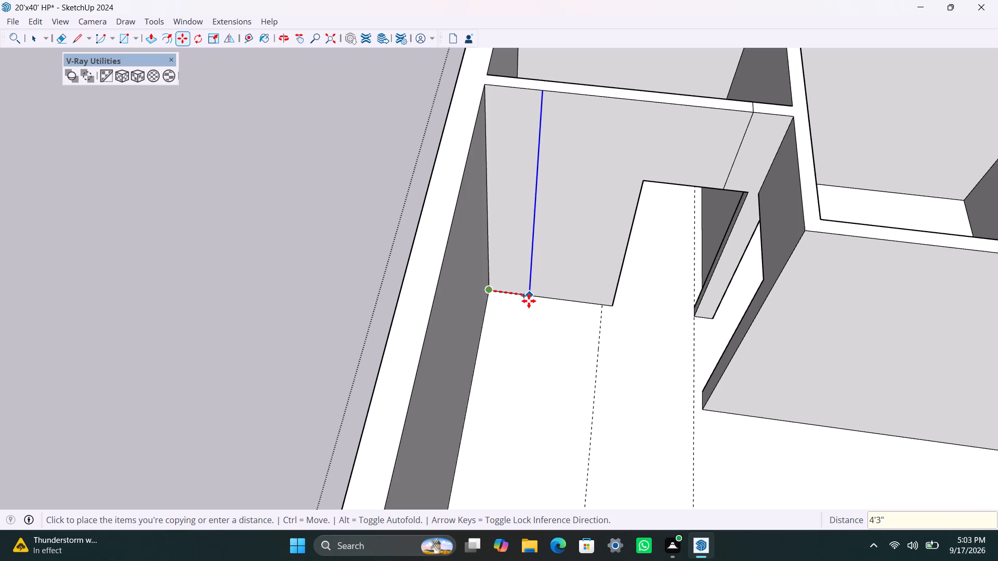
pyautogui.press('Return')
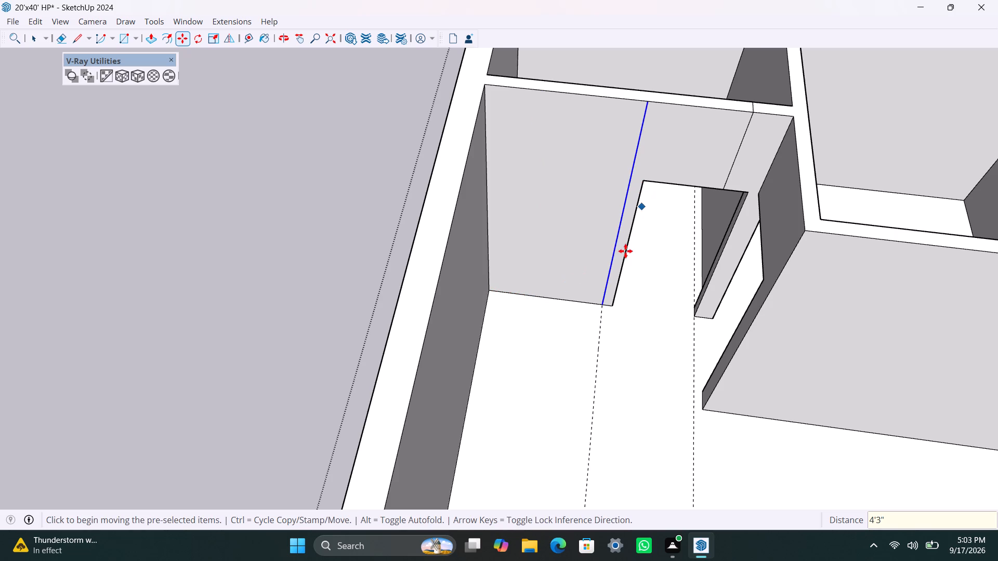
pyautogui.click(603, 304)
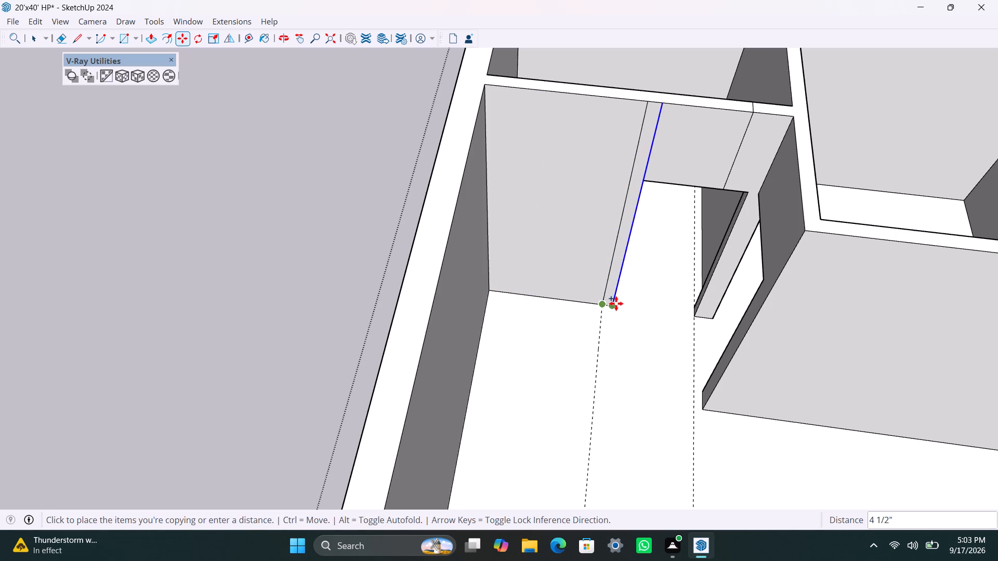
pyautogui.click(616, 302)
pyautogui.press('space')
# Extrude the 4.5" wide full-height strip 2'11" out from the cross partition to form a new partition beside the doorway.
pyautogui.click(616, 265)
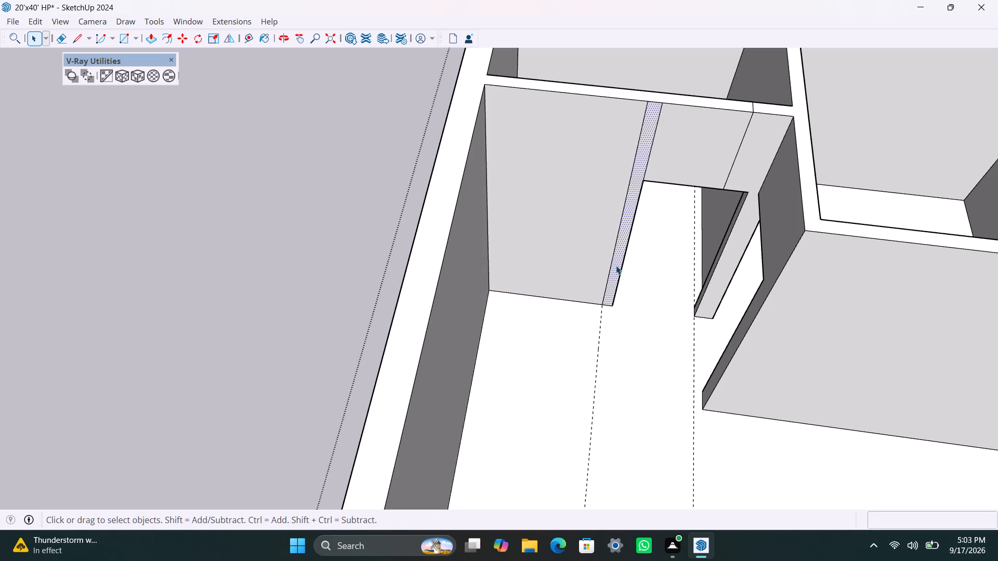
pyautogui.press('p')
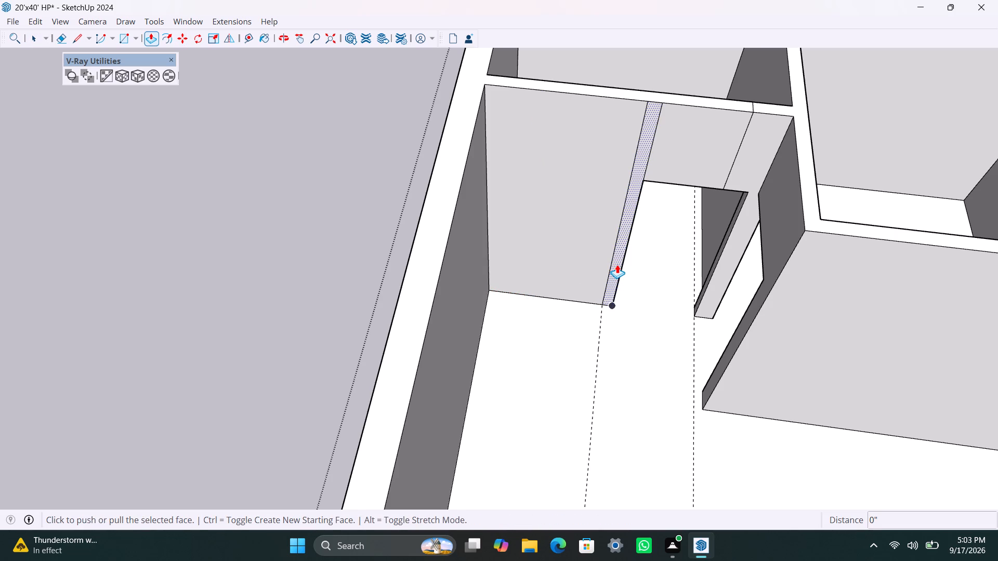
pyautogui.moveTo(617, 264); pyautogui.dragTo(620, 355)
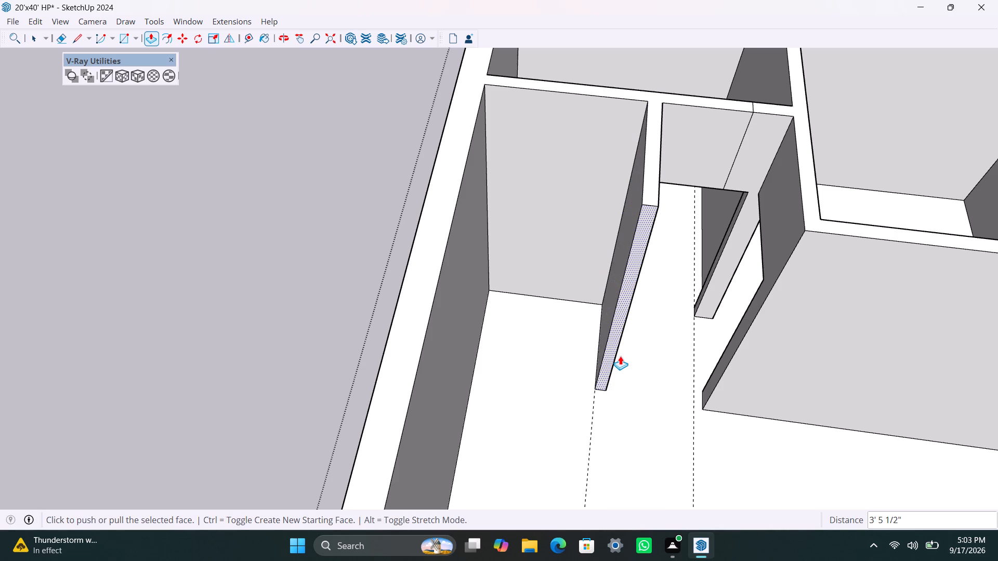
pyautogui.write("2'11")
pyautogui.press('Return')
pyautogui.press('space')
pyautogui.scroll(-4, 581, 358)
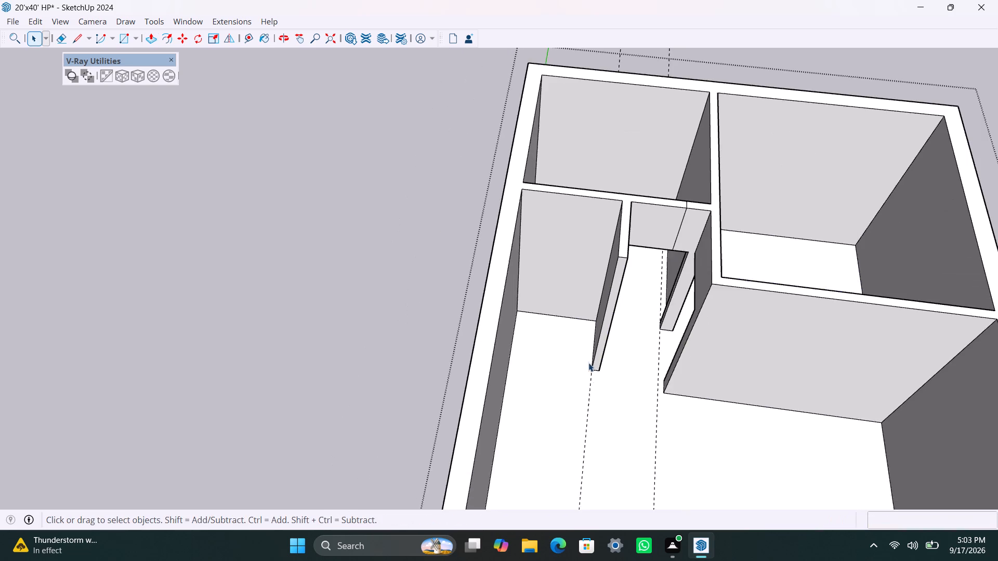
pyautogui.moveTo(597, 375); pyautogui.dragTo(391, 376, button='middle')
pyautogui.scroll(3, 518, 312)
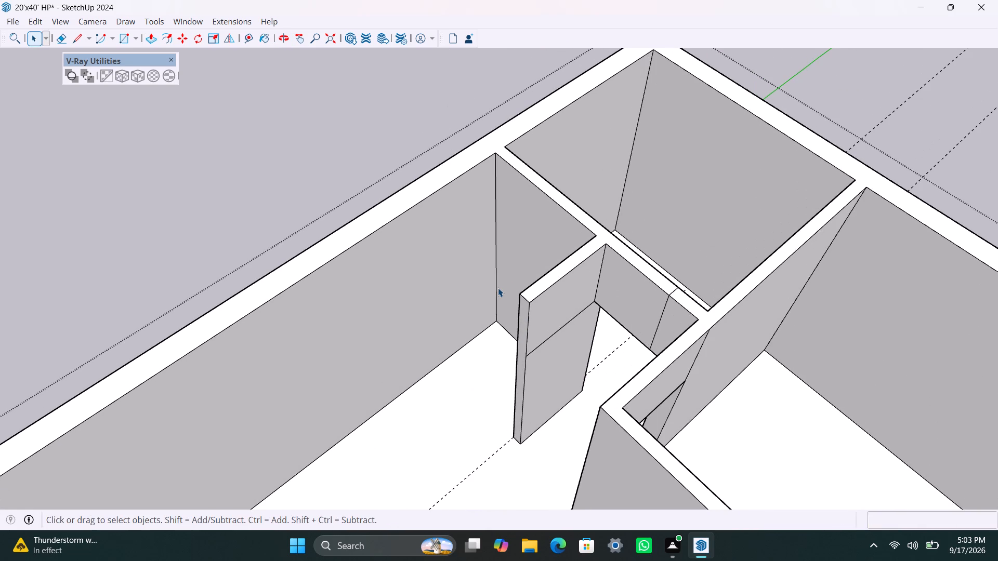
# Copy the vertical edge at the outer wall and cross partition corner 6'11" along the outer wall, and again 4.5" farther.
pyautogui.click(498, 288)
pyautogui.press('m')
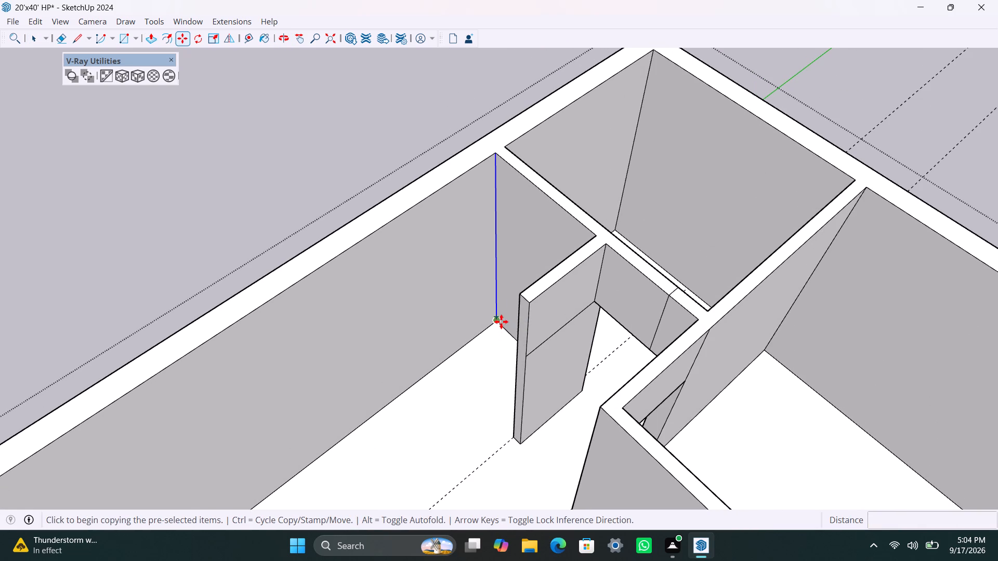
pyautogui.moveTo(501, 322); pyautogui.dragTo(496, 328)
pyautogui.write('6\'11"')
pyautogui.press('Return')
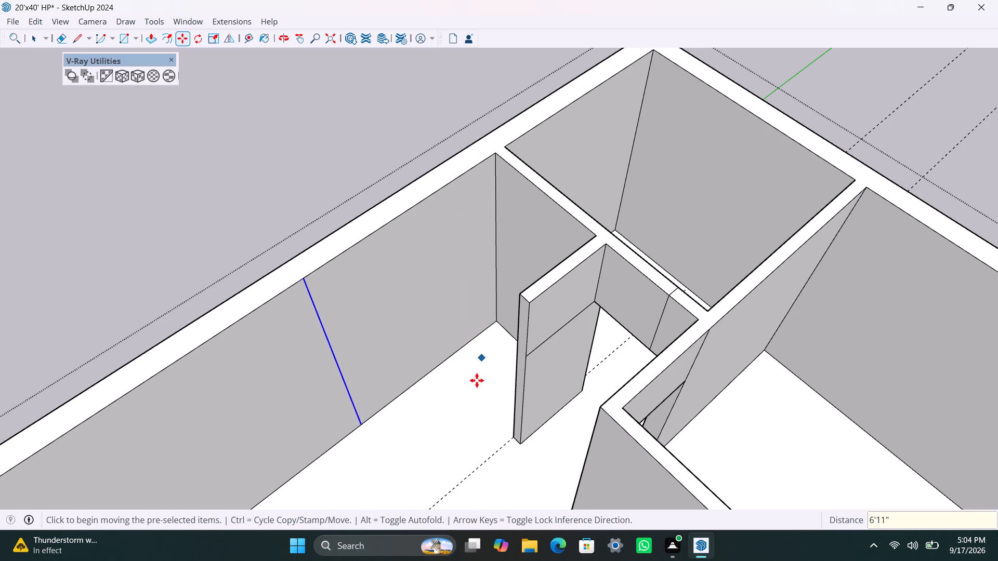
pyautogui.moveTo(362, 423); pyautogui.dragTo(348, 435)
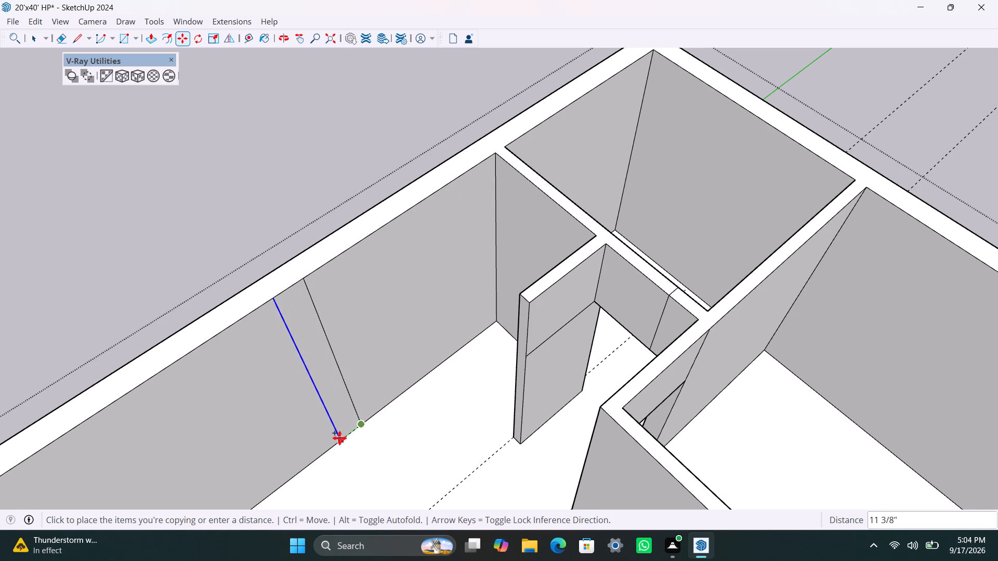
pyautogui.write('4.5"')
pyautogui.press('Return')
pyautogui.press('space')
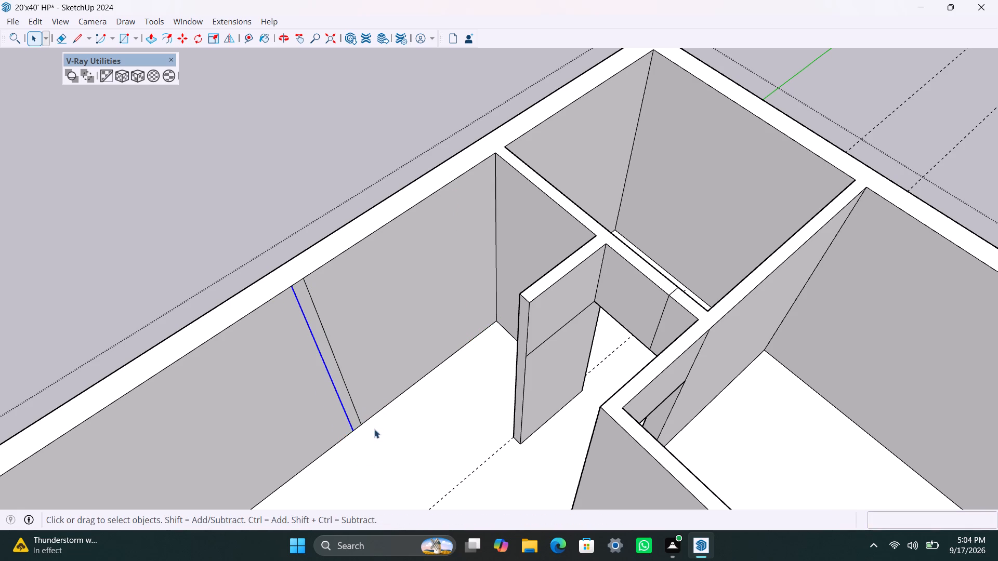
# Extrude the 4.5" wide full-height strip out from the outer wall to line up with the short partition beside the doorway.
pyautogui.scroll(1, 345, 412)
pyautogui.click(347, 405)
pyautogui.press('p')
pyautogui.moveTo(347, 405); pyautogui.dragTo(484, 475)
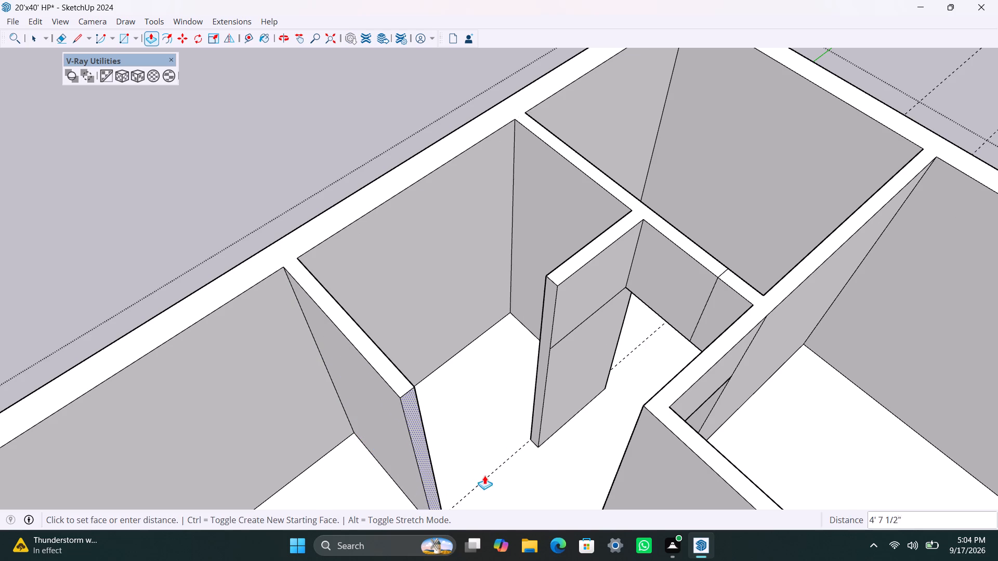
pyautogui.moveTo(484, 475); pyautogui.dragTo(544, 423)
pyautogui.press('space')
# Copy the vertical end edge of the new partition 4.5" inward along its room-side face.
pyautogui.scroll(-3, 531, 389)
pyautogui.moveTo(527, 379); pyautogui.dragTo(273, 406, button='middle')
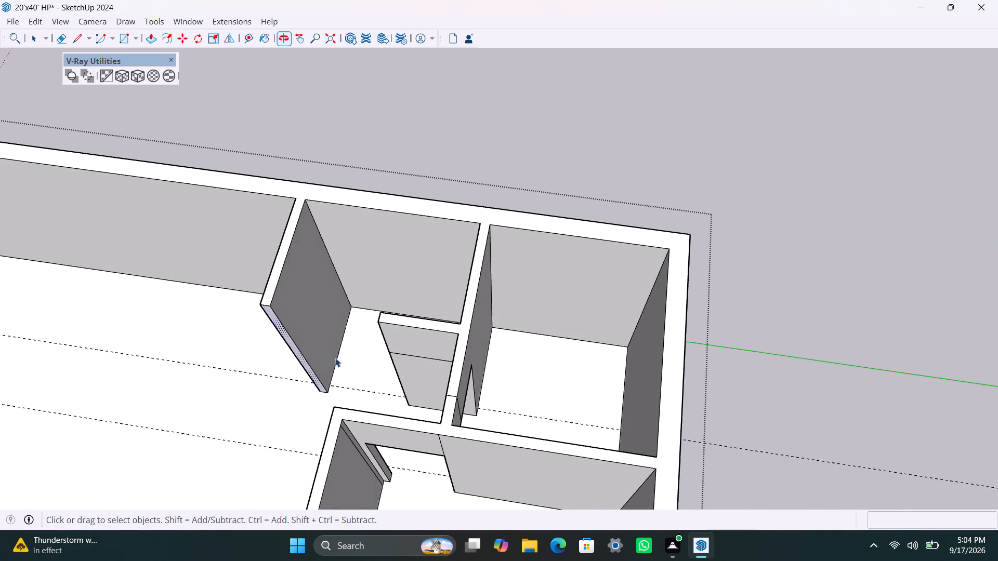
pyautogui.scroll(4, 335, 358)
pyautogui.click(313, 379)
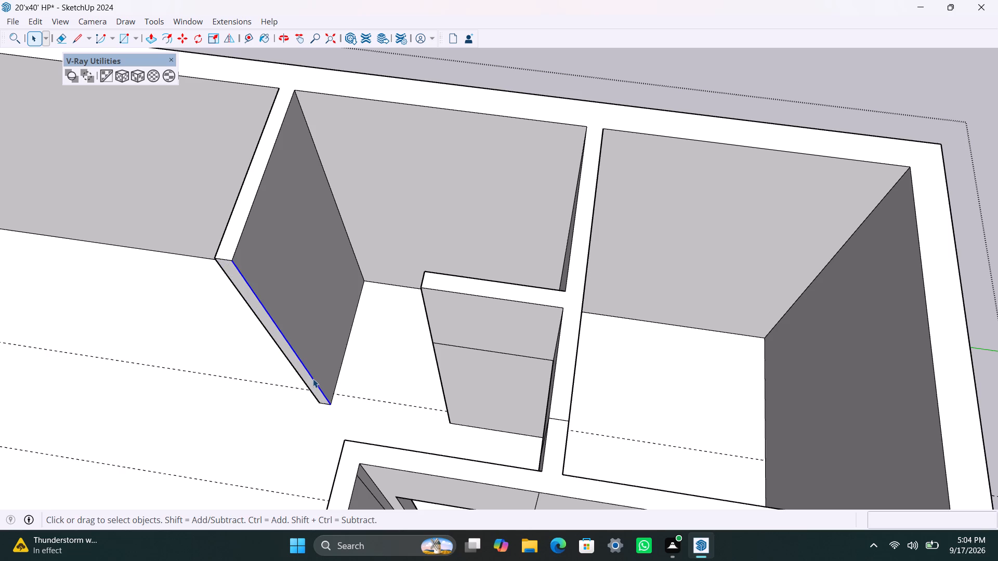
pyautogui.press('m')
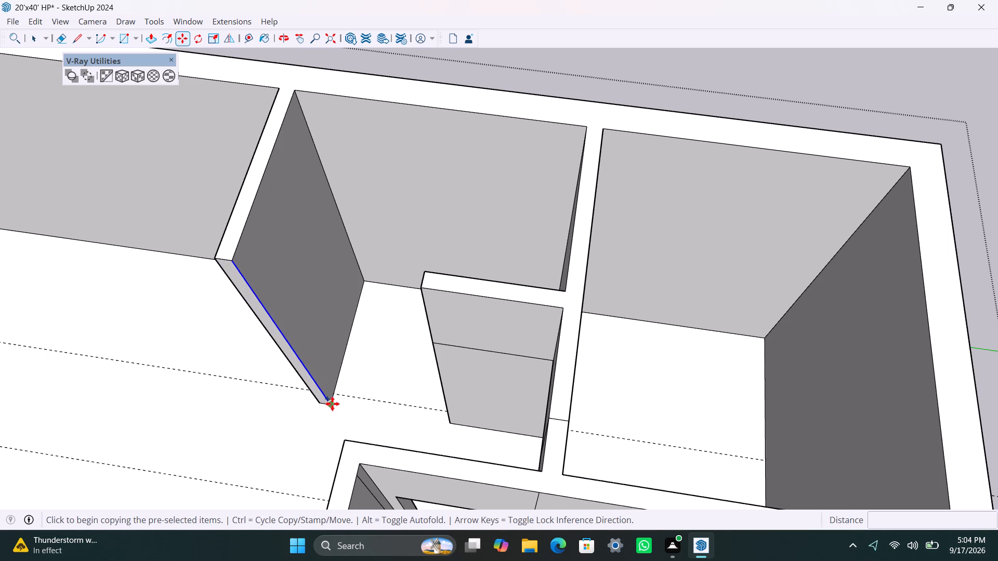
pyautogui.click(332, 403)
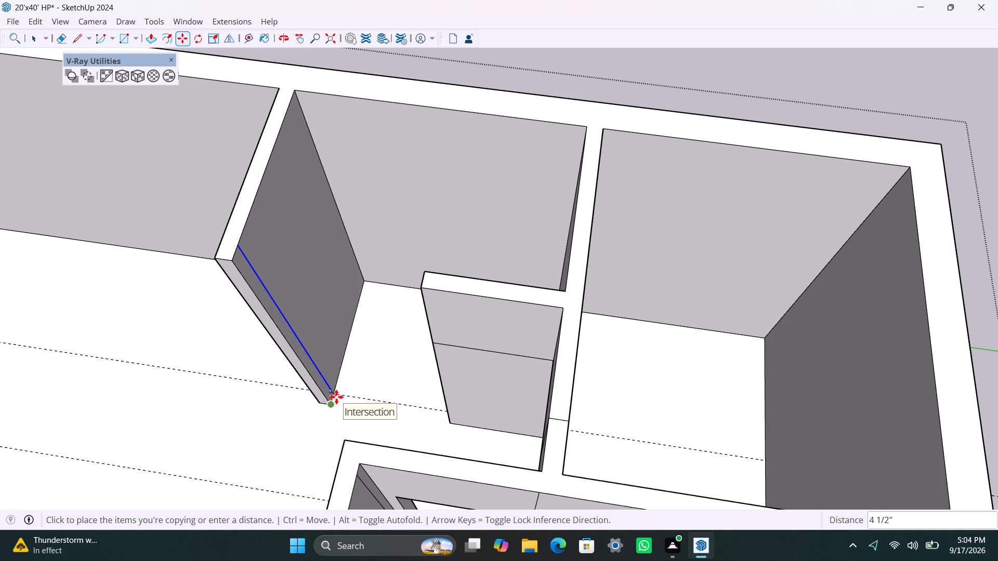
pyautogui.write('4.5"')
pyautogui.press('Return')
pyautogui.press('space')
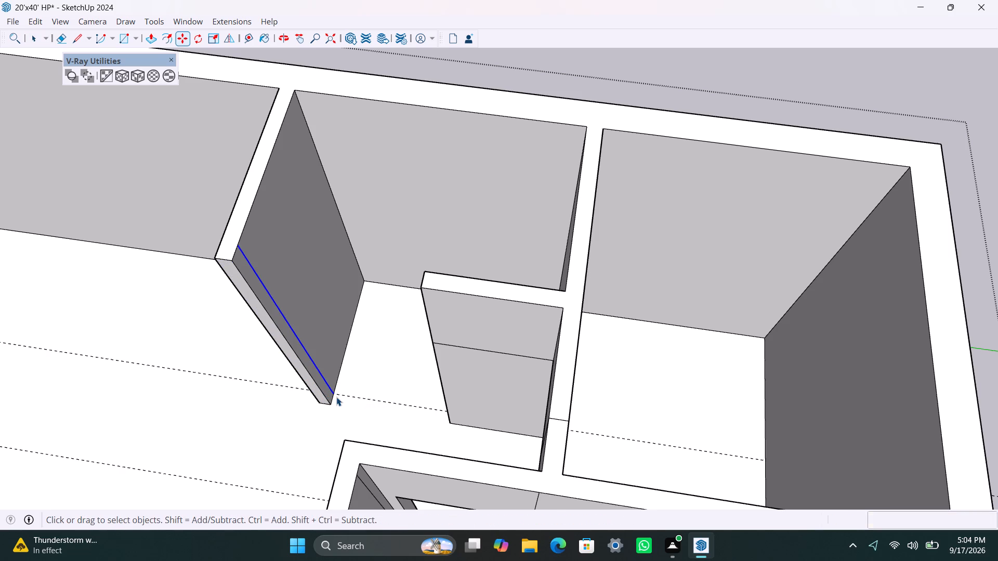
# Extrude the 4.5" strip at the new partition's end 1' toward the short partition to form a door jamb.
pyautogui.scroll(2, 329, 397)
pyautogui.click(329, 395)
pyautogui.press('p')
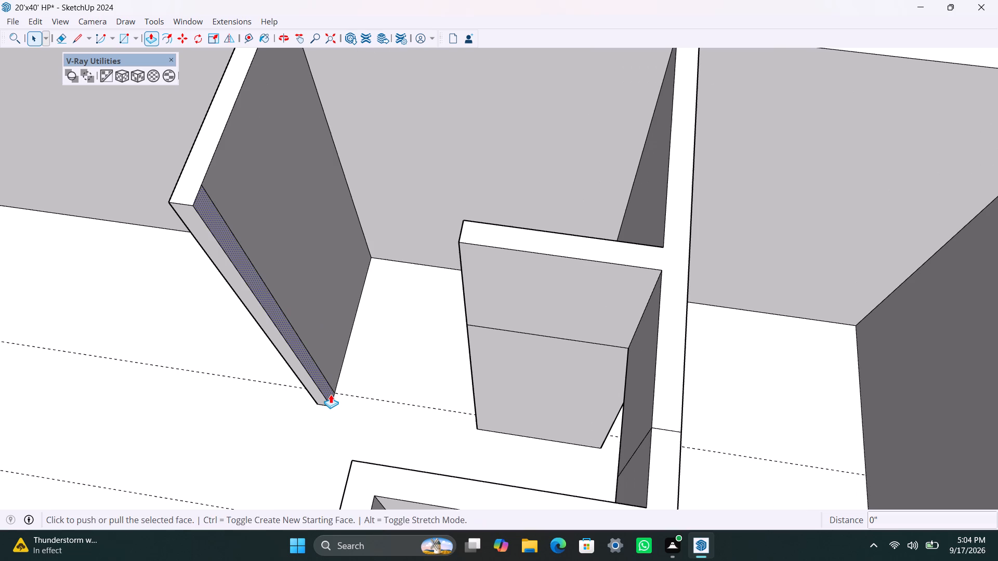
pyautogui.moveTo(330, 395); pyautogui.dragTo(357, 407)
pyautogui.write("1'")
pyautogui.press('Return')
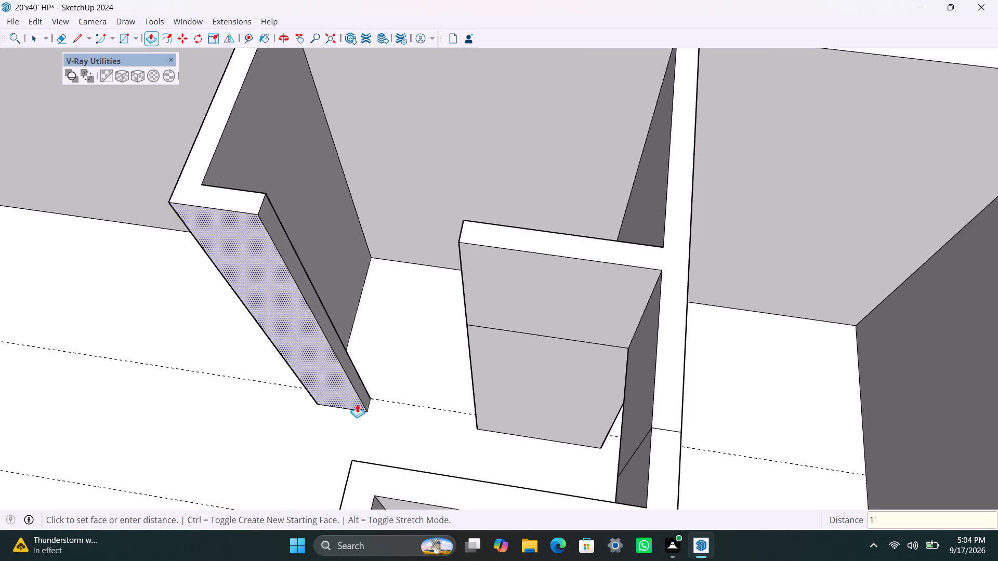
# Copy the top edge of the new jamb's end face 3' downward to mark the lintel depth.
pyautogui.press('space')
pyautogui.click(256, 206)
pyautogui.click(260, 208)
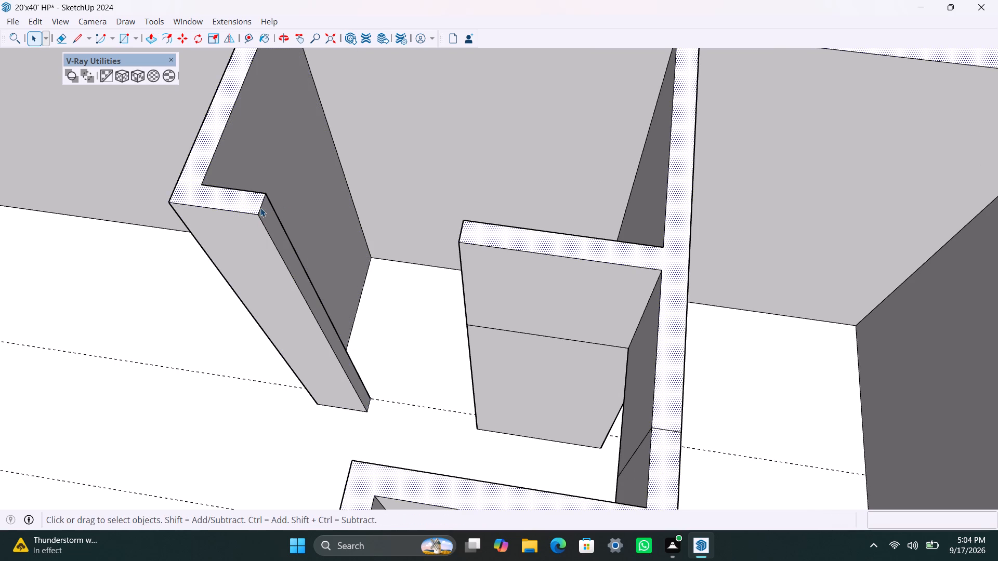
pyautogui.press('m')
pyautogui.moveTo(260, 214); pyautogui.dragTo(260, 219)
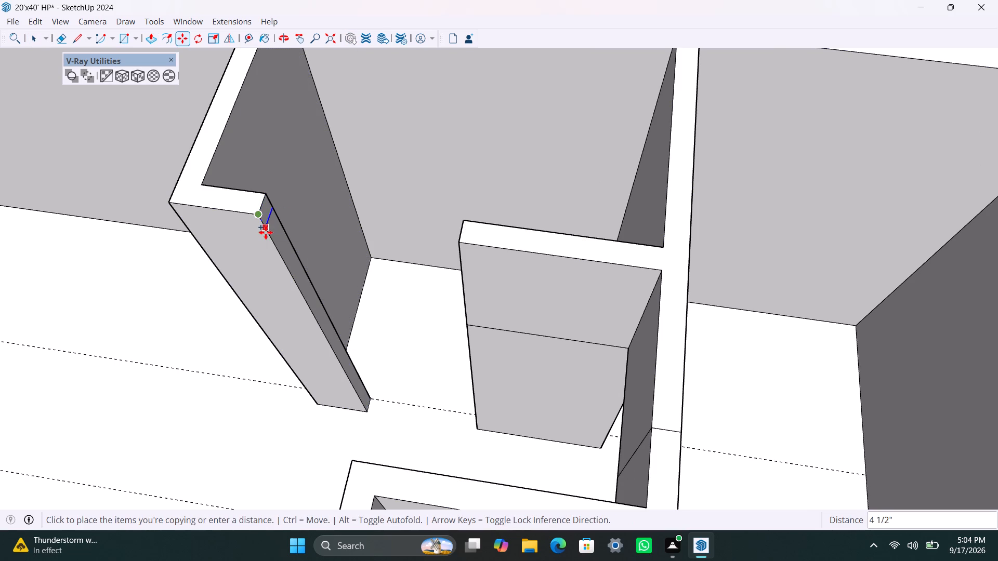
pyautogui.write("3'")
pyautogui.press('Return')
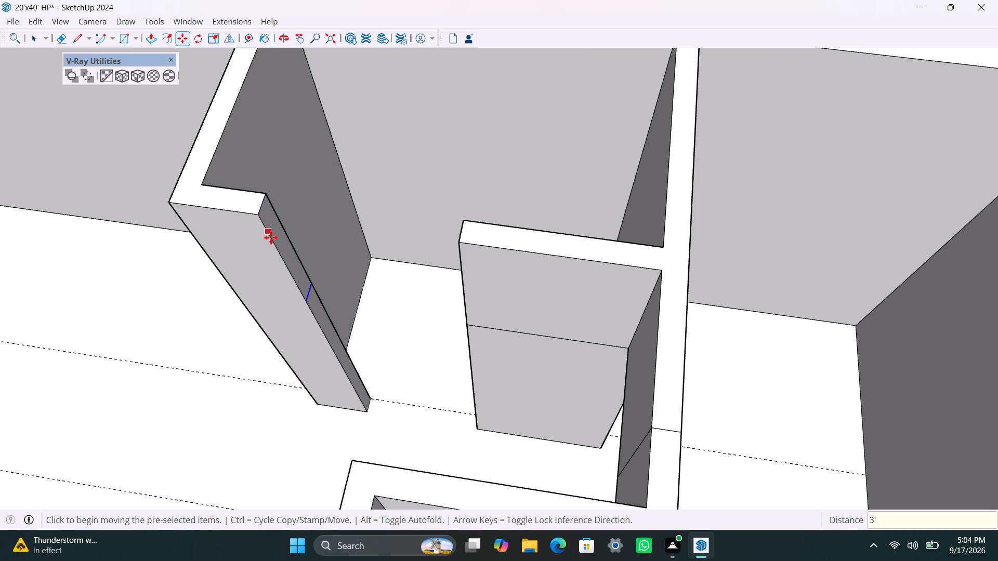
pyautogui.press('space')
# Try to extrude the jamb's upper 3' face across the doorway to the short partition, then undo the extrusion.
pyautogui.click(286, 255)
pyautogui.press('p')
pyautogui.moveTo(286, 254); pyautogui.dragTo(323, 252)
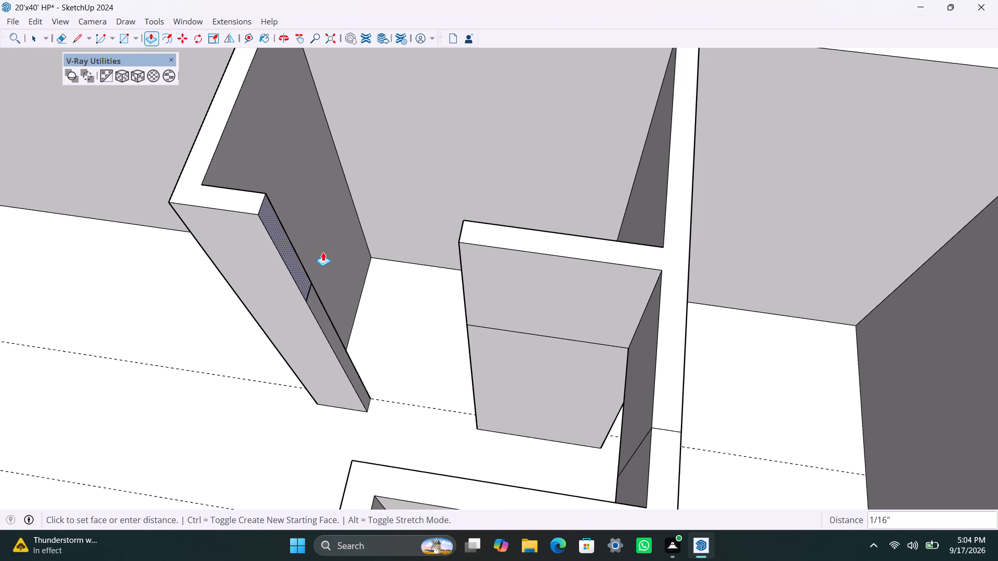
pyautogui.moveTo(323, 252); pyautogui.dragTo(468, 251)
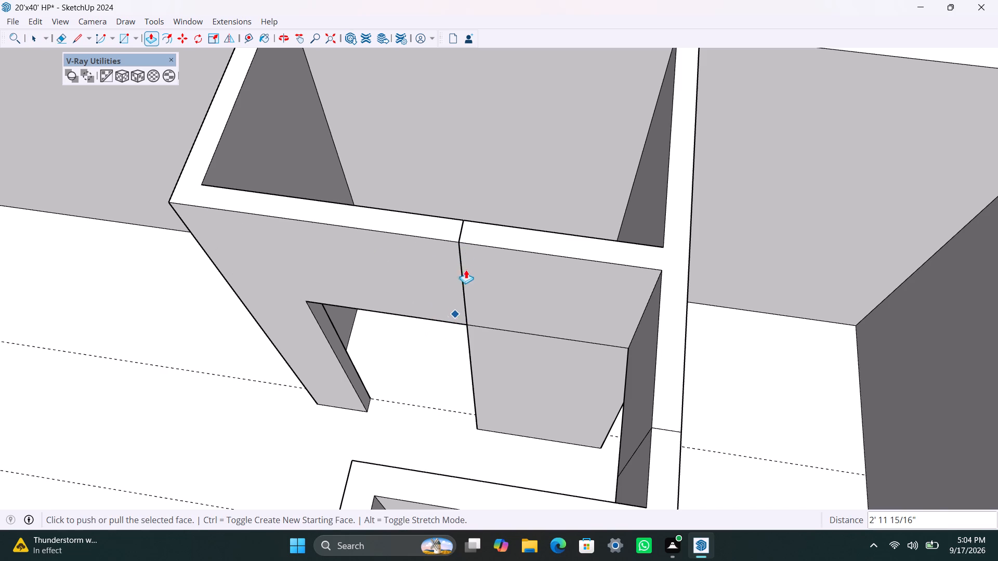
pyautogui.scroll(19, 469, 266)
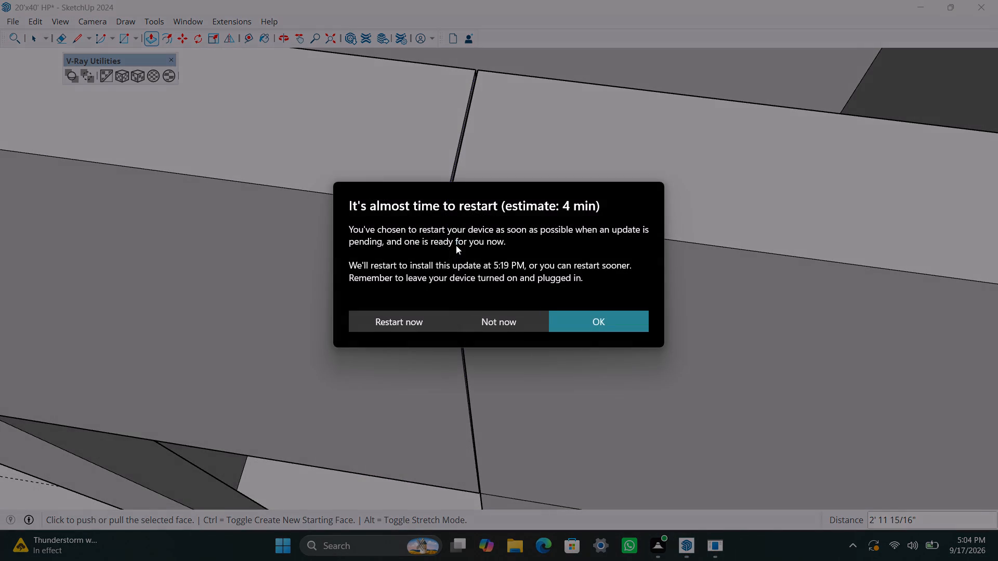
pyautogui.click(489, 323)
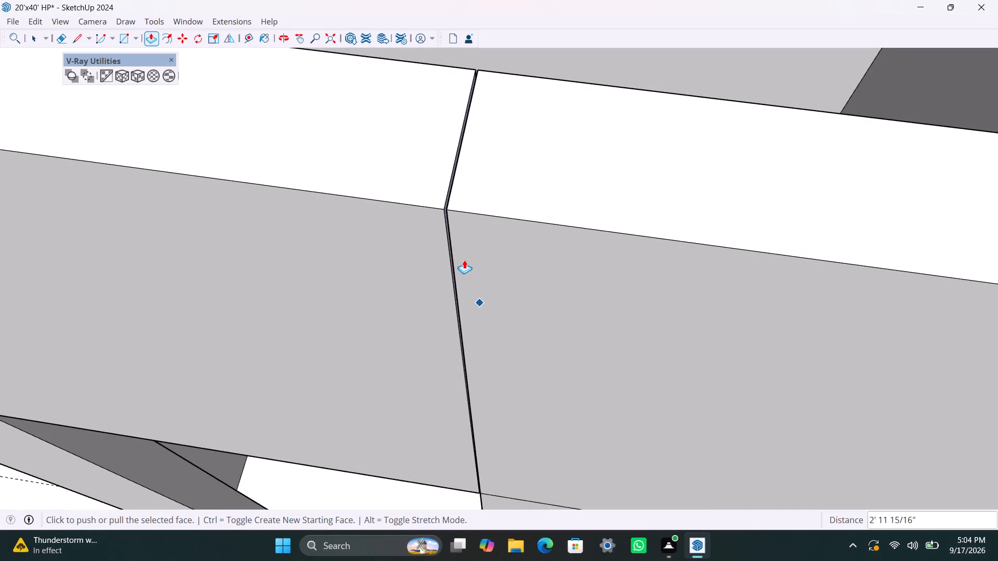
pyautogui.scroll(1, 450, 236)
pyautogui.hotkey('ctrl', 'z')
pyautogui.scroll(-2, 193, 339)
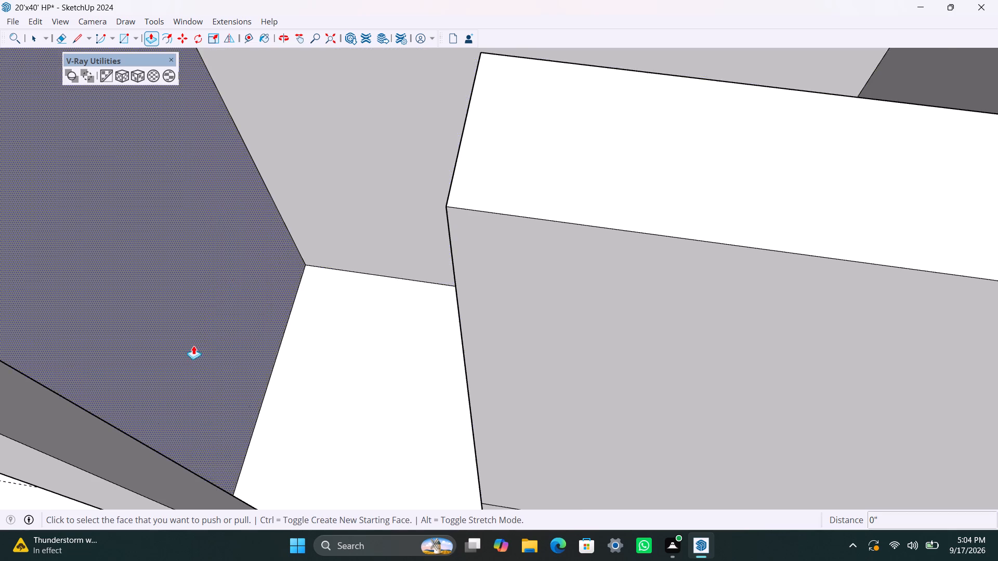
# Extrude the jamb's upper face 3' across the doorway until it meets the short partition, forming the lintel.
pyautogui.scroll(-7, 193, 345)
pyautogui.moveTo(188, 340); pyautogui.dragTo(132, 340)
pyautogui.moveTo(108, 328); pyautogui.dragTo(247, 332)
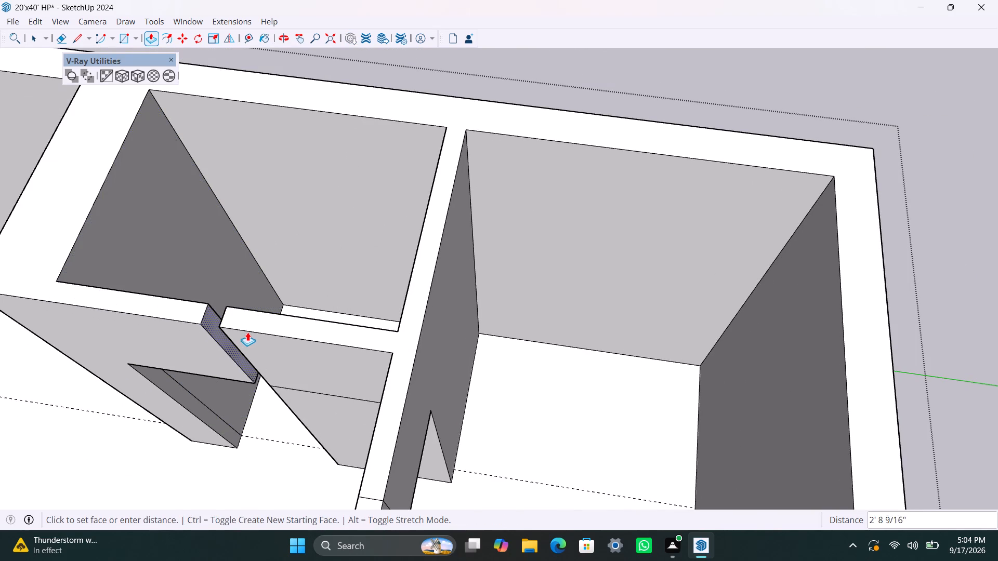
pyautogui.moveTo(247, 332); pyautogui.dragTo(289, 323)
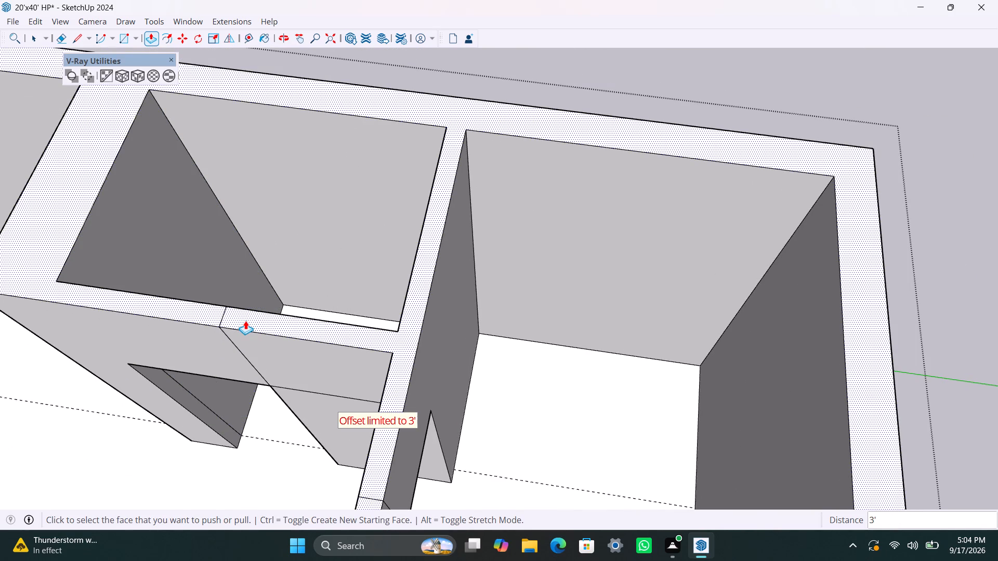
# Save the model and dismiss the Windows Update notification.
pyautogui.hotkey('ctrl', 's')
pyautogui.press('space')
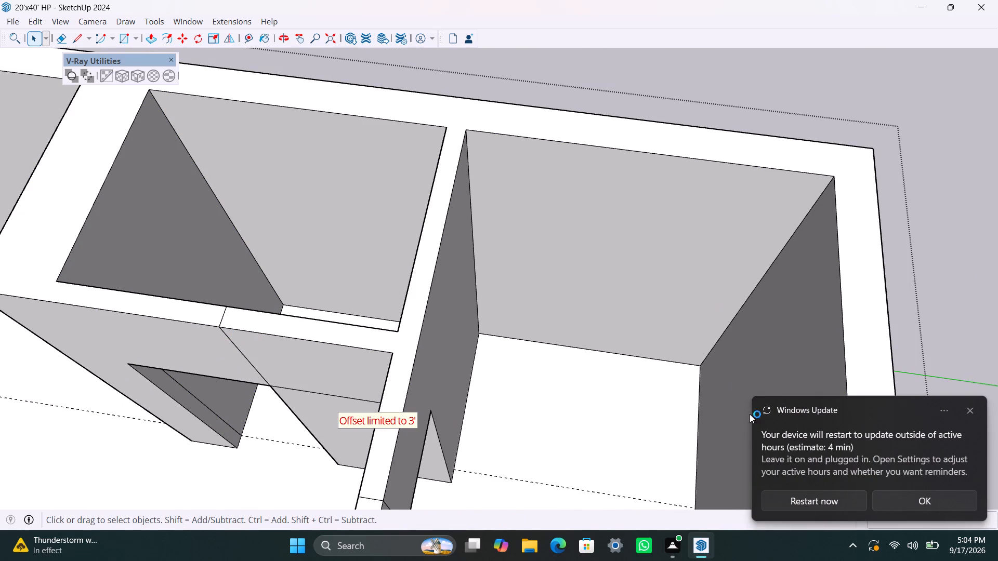
pyautogui.click(967, 410)
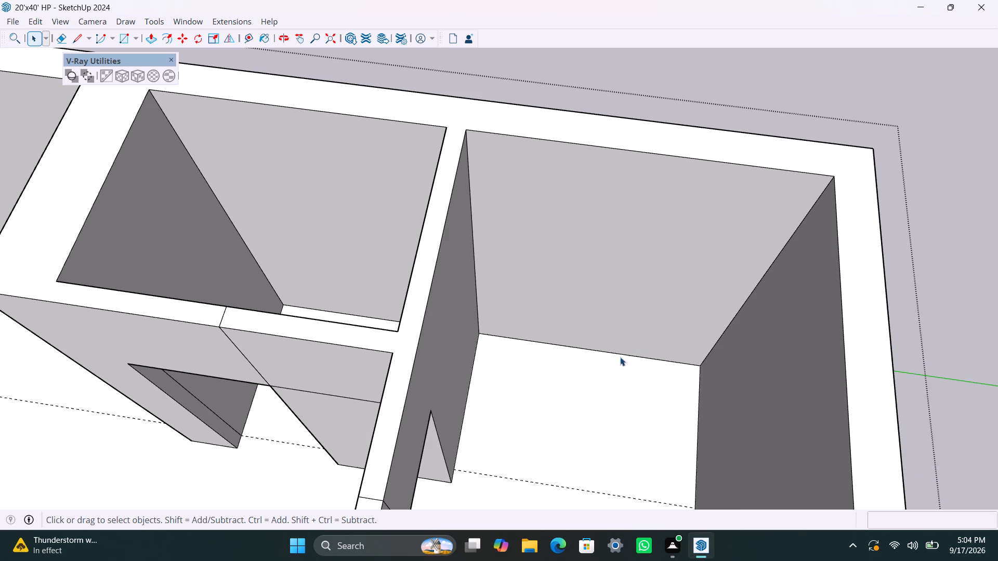
pyautogui.hotkey('ctrl', 's')
# Review the new doorway and lintel from above and save the model again.
pyautogui.scroll(-3, 490, 349)
pyautogui.scroll(-2, 426, 360)
pyautogui.keyDown('shift'); pyautogui.moveTo(410, 376); pyautogui.dragTo(615, 335, button='middle'); pyautogui.keyUp('shift')
pyautogui.scroll(1, 466, 363)
pyautogui.moveTo(447, 377); pyautogui.dragTo(455, 383, button='middle')
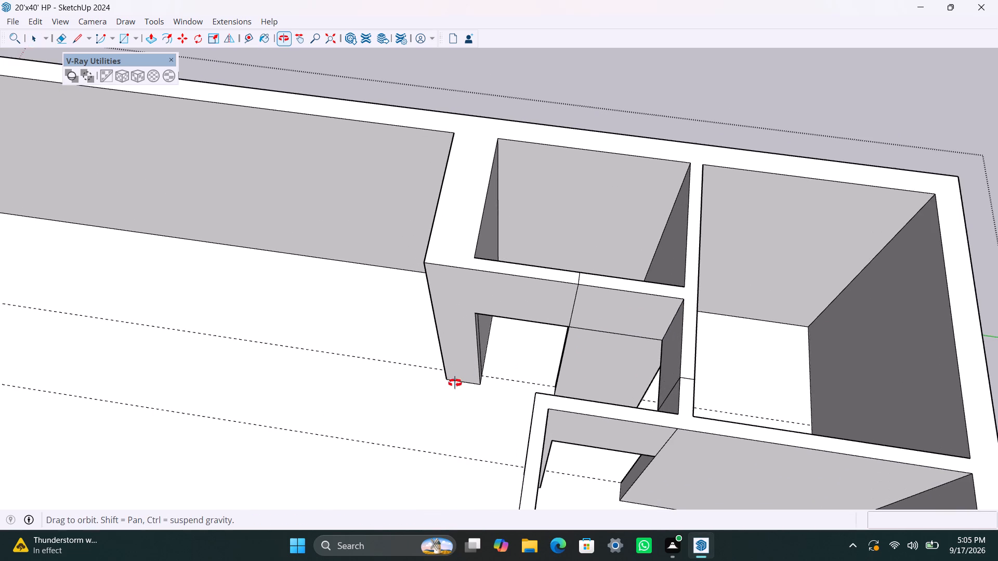
pyautogui.moveTo(455, 383); pyautogui.dragTo(506, 396, button='middle')
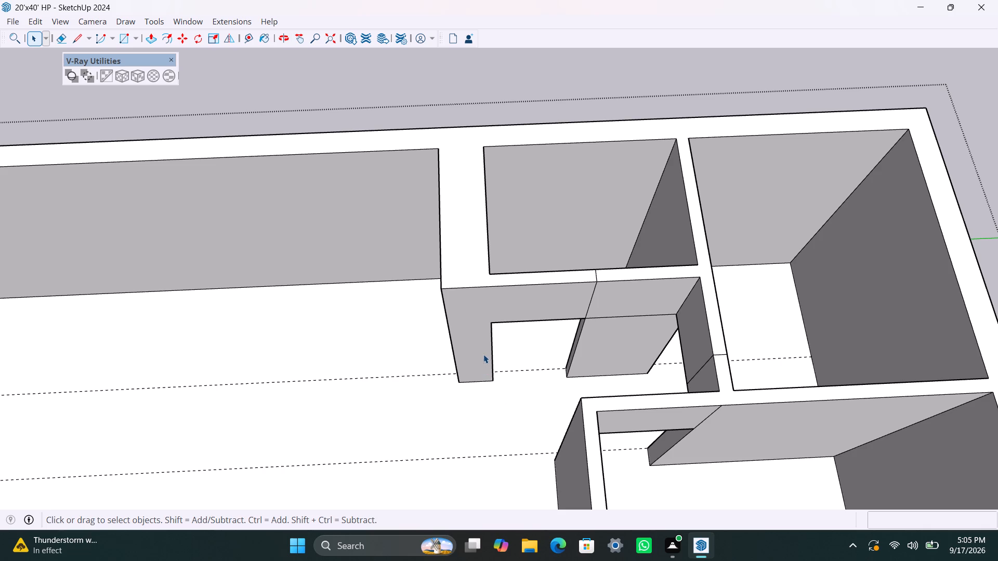
pyautogui.hotkey('ctrl', 's')
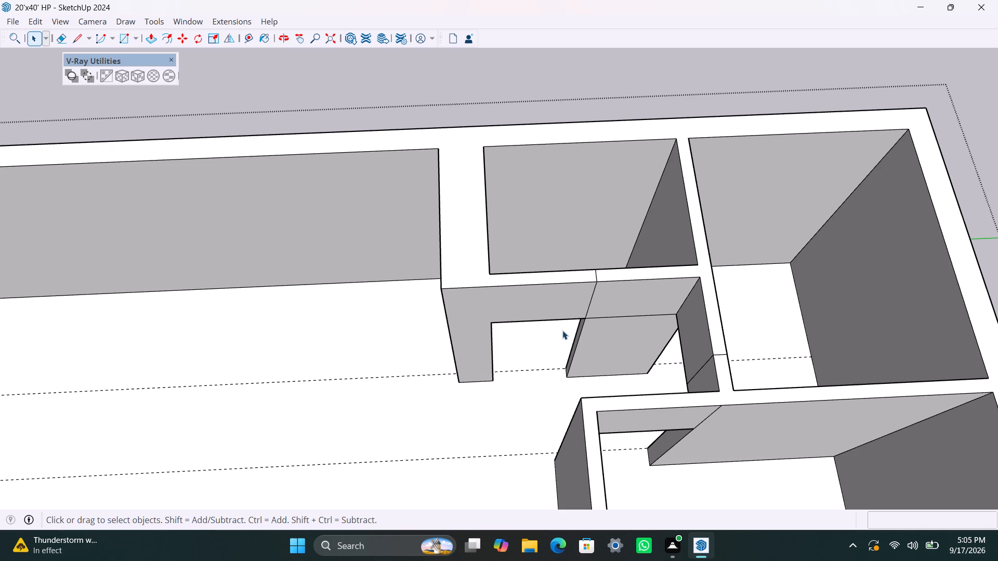
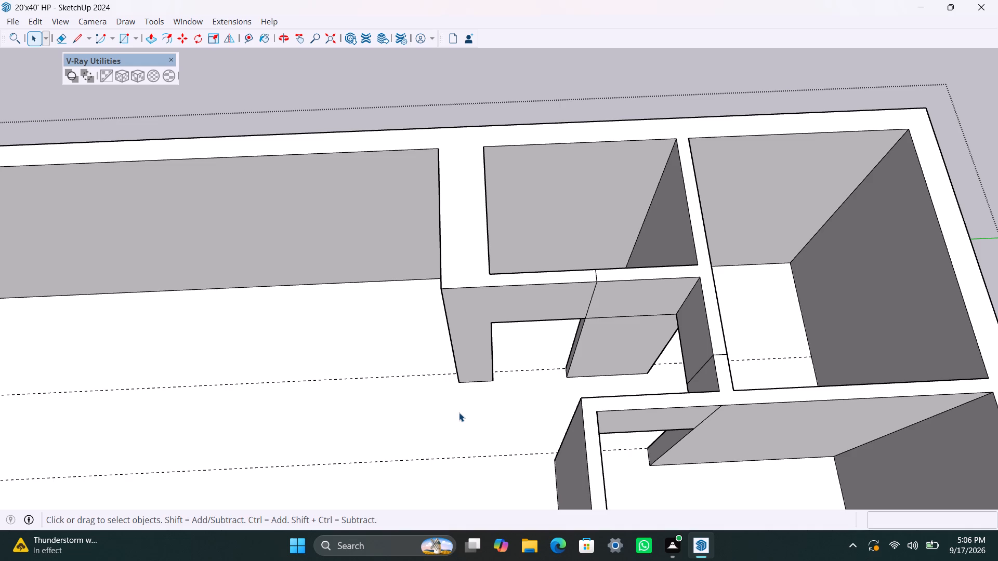
# Examine the outer walls, interior partitions and doorways from both long sides of the house.
pyautogui.scroll(-5, 451, 403)
pyautogui.moveTo(393, 398); pyautogui.dragTo(398, 398, button='middle')
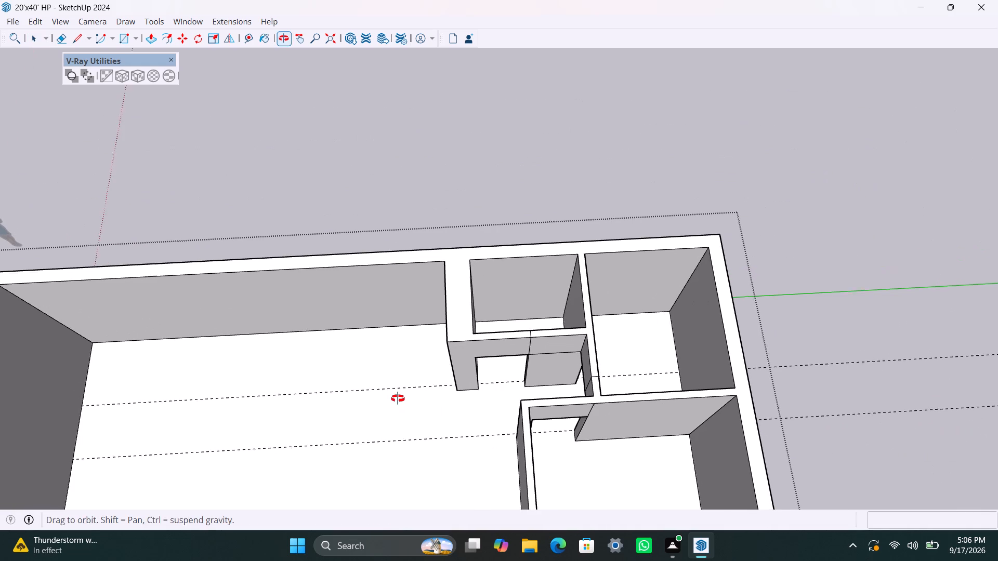
pyautogui.moveTo(398, 398); pyautogui.dragTo(399, 396, button='middle')
pyautogui.scroll(-2, 400, 388)
pyautogui.keyDown('shift'); pyautogui.moveTo(398, 376); pyautogui.dragTo(525, 241, button='middle'); pyautogui.keyUp('shift')
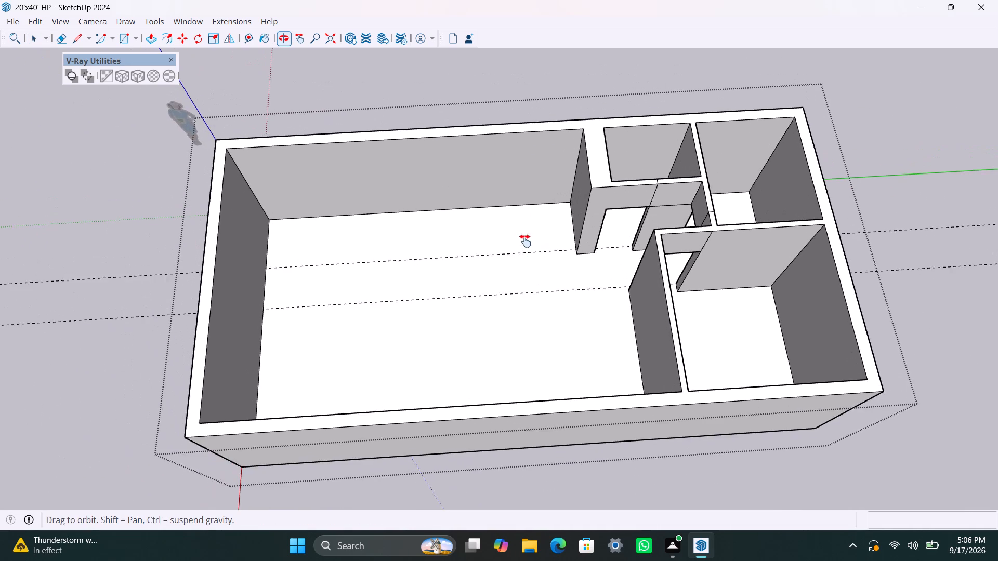
pyautogui.keyDown('shift'); pyautogui.moveTo(525, 241); pyautogui.dragTo(519, 267, button='middle'); pyautogui.keyUp('shift')
pyautogui.scroll(2, 509, 290)
pyautogui.moveTo(497, 289); pyautogui.dragTo(478, 274, button='middle')
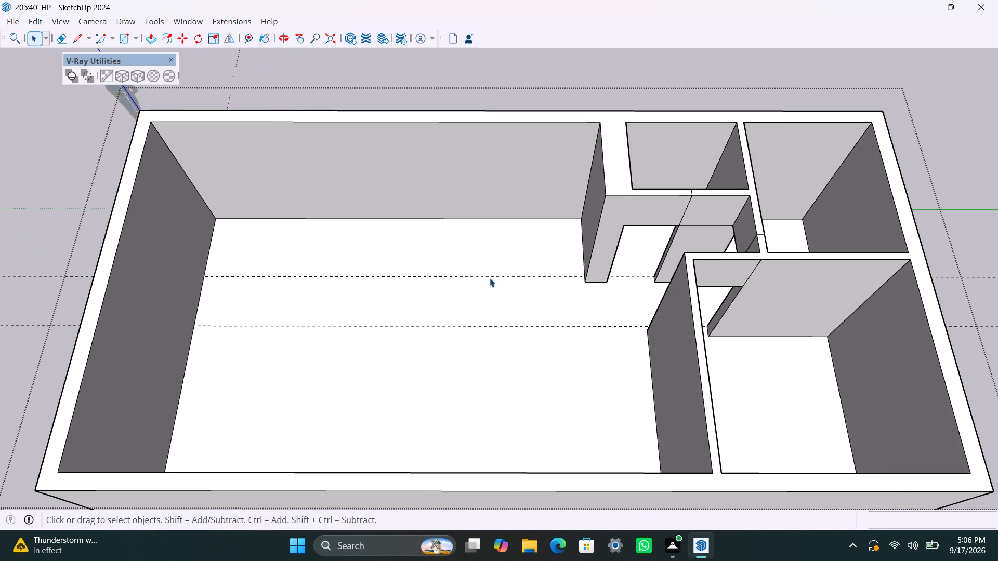
pyautogui.scroll(-3, 420, 354)
pyautogui.moveTo(369, 399); pyautogui.dragTo(681, 477, button='middle')
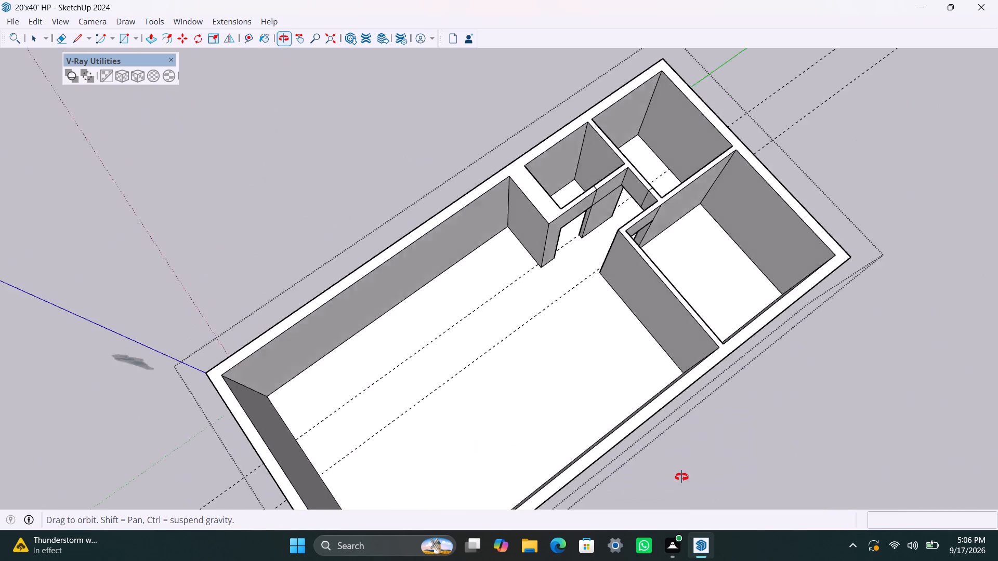
pyautogui.moveTo(681, 477); pyautogui.dragTo(941, 476, button='middle')
pyautogui.scroll(-4, 556, 360)
pyautogui.moveTo(441, 410); pyautogui.dragTo(833, 402, button='middle')
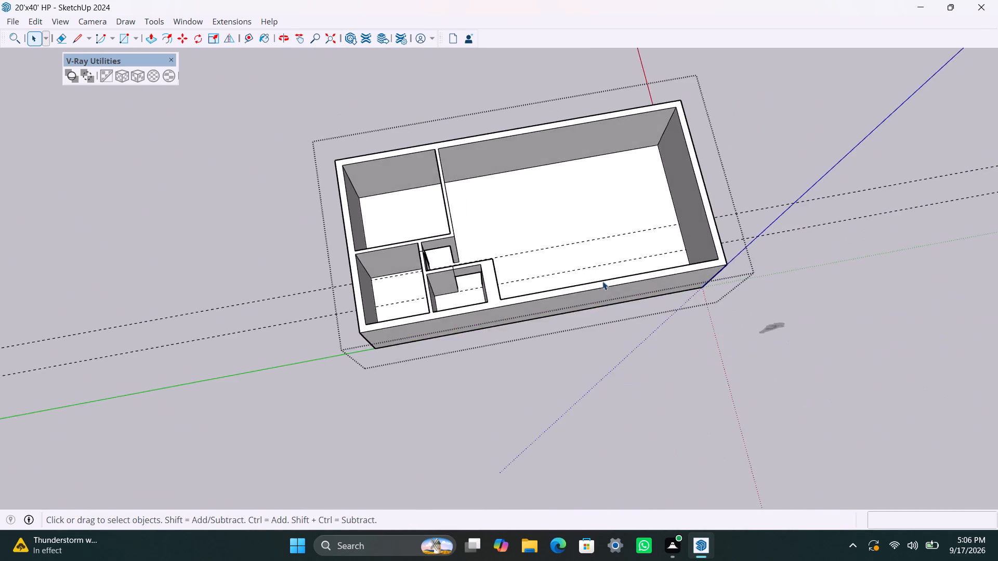
pyautogui.scroll(2, 599, 275)
pyautogui.moveTo(592, 261); pyautogui.dragTo(513, 407, button='middle')
pyautogui.scroll(2, 421, 371)
pyautogui.moveTo(402, 362); pyautogui.dragTo(348, 293, button='middle')
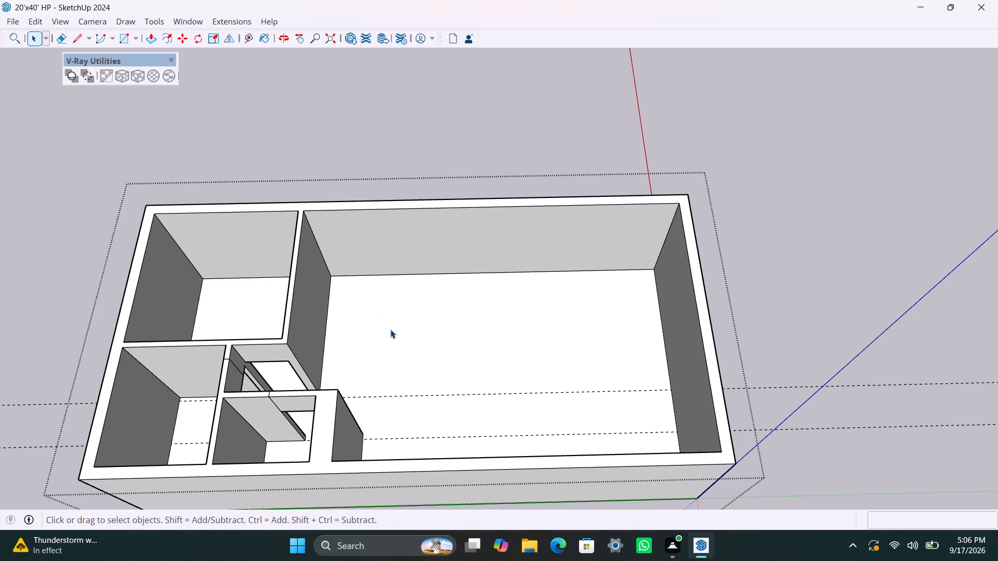
# Copy the partition's vertical corner edge 11' along the outer wall into the large room, then copy it another 4.5" onward.
pyautogui.scroll(4, 335, 300)
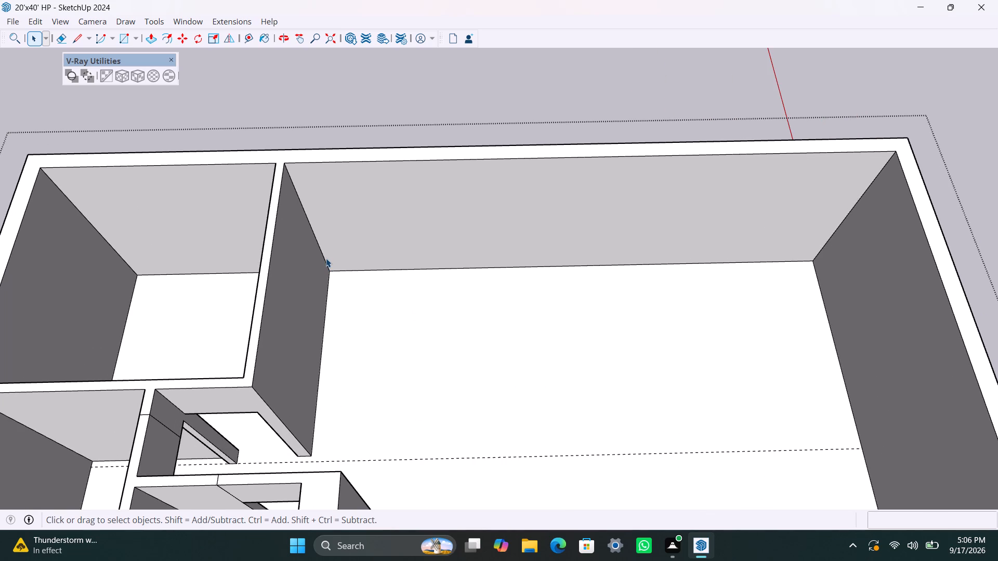
pyautogui.click(326, 258)
pyautogui.press('m')
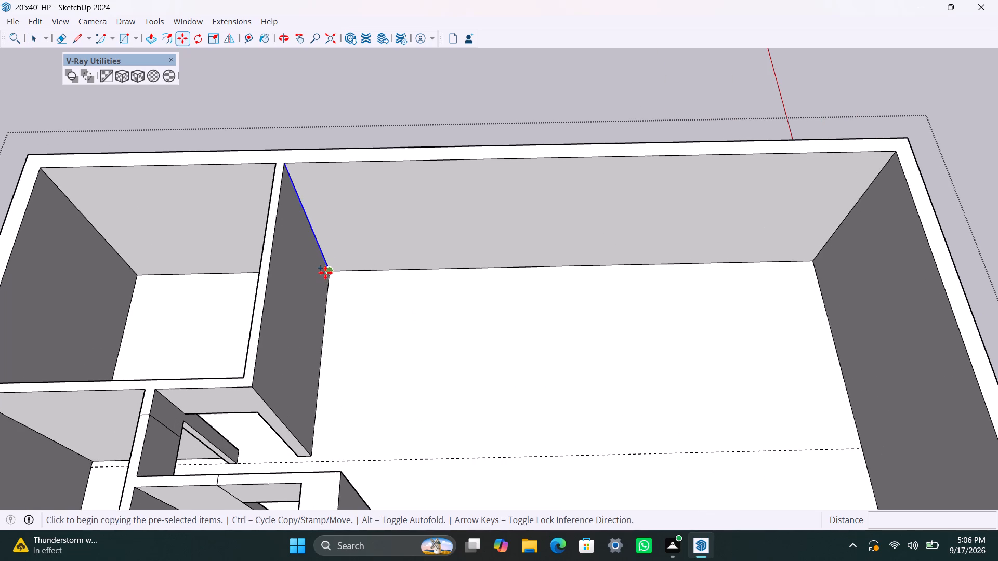
pyautogui.moveTo(325, 273); pyautogui.dragTo(332, 274)
pyautogui.write("11'")
pyautogui.press('Return')
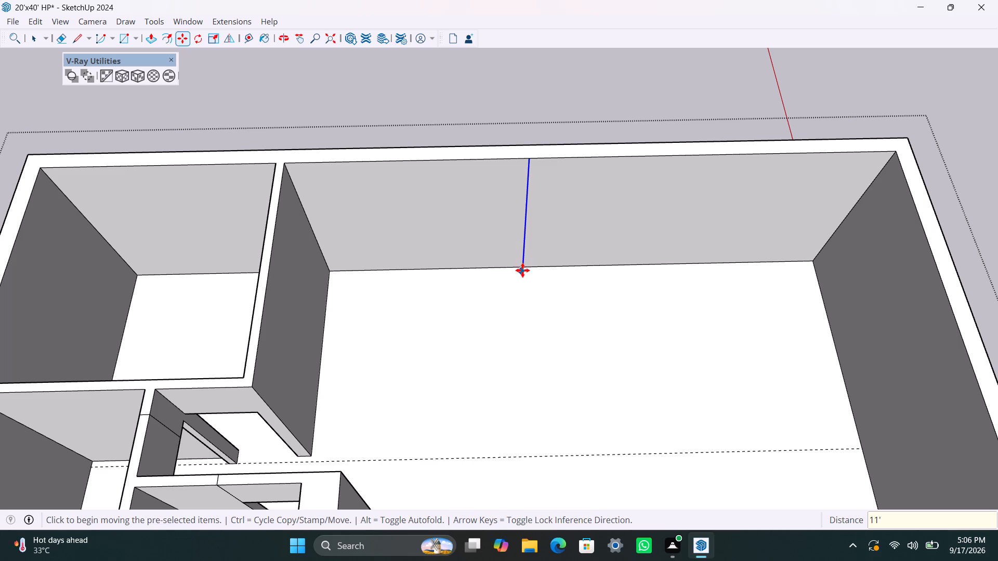
pyautogui.click(523, 270)
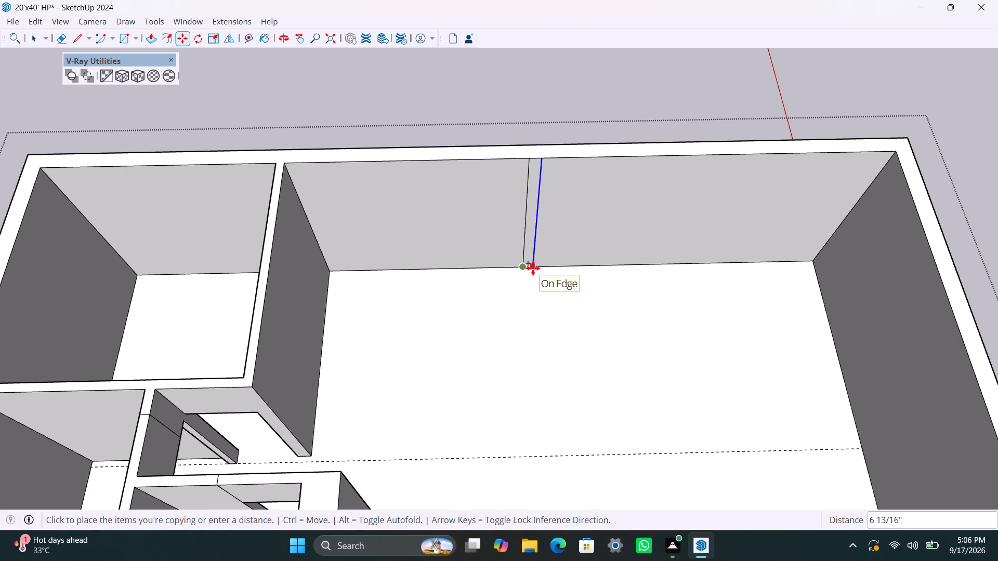
pyautogui.press('4')
pyautogui.write('.5')
pyautogui.hotkey('shift', '"')
pyautogui.press('Return')
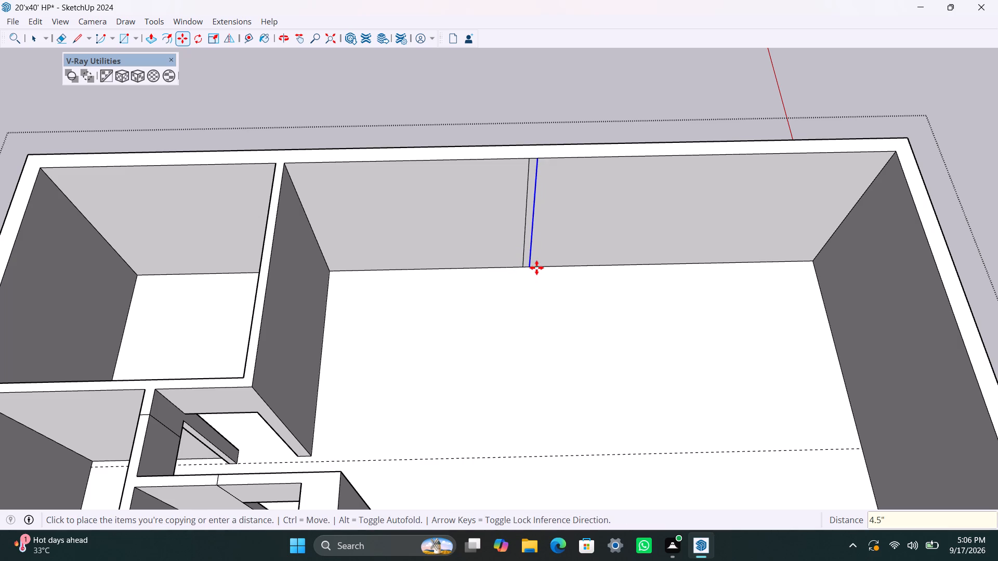
# Extrude the 4.5" wall strip 10' 7" into the large room, level with the end of the neighbouring partition.
pyautogui.press('space')
pyautogui.scroll(2, 527, 262)
pyautogui.click(528, 260)
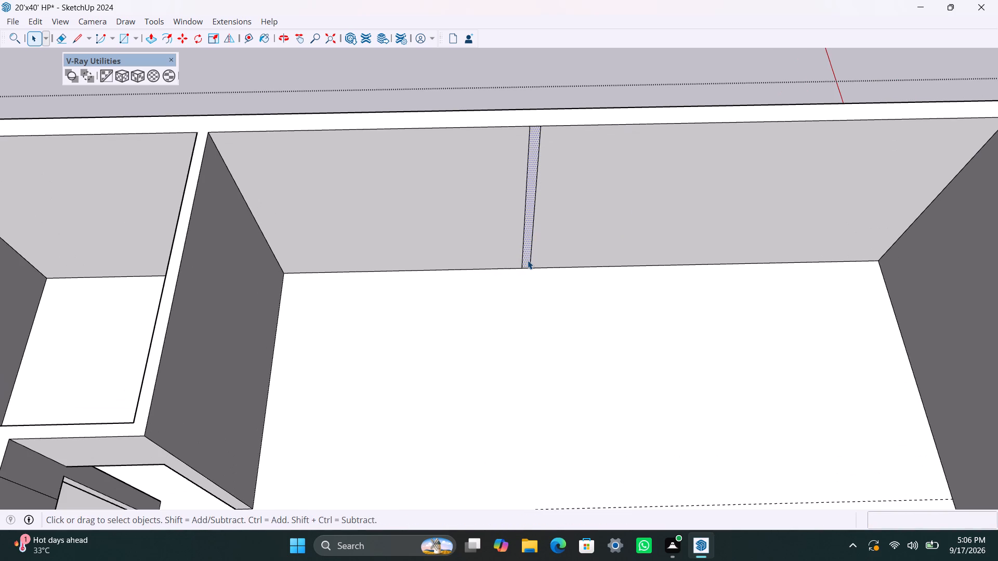
pyautogui.press('p')
pyautogui.moveTo(528, 260); pyautogui.dragTo(214, 476)
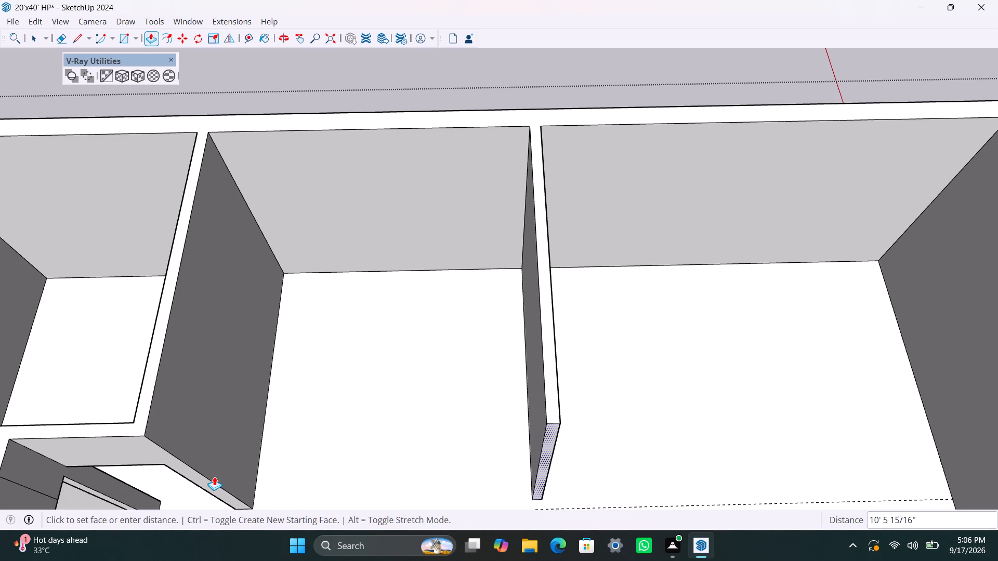
pyautogui.moveTo(214, 476); pyautogui.dragTo(213, 479)
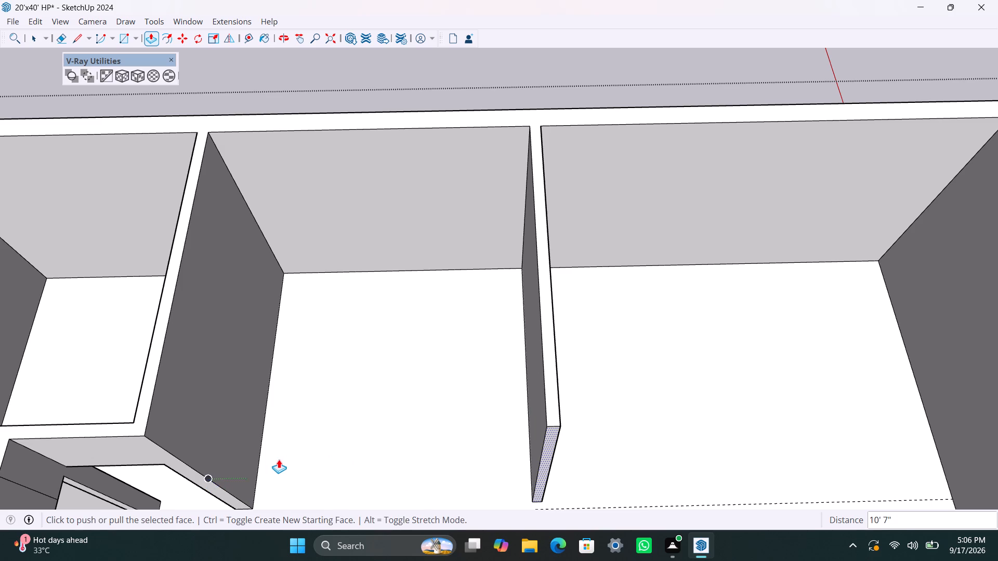
pyautogui.press('space')
# Copy the vertical end edge of the older partition beside the doorway 4.5" inward along its face.
pyautogui.scroll(-2, 281, 459)
pyautogui.moveTo(364, 414); pyautogui.dragTo(194, 418, button='middle')
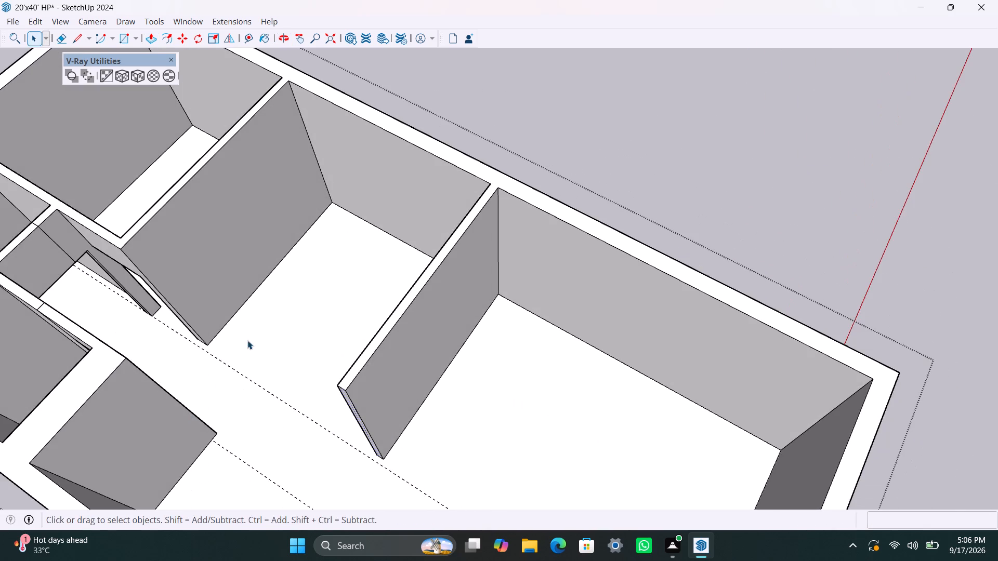
pyautogui.scroll(1, 249, 342)
pyautogui.moveTo(250, 345); pyautogui.dragTo(202, 349, button='middle')
pyautogui.scroll(2, 194, 305)
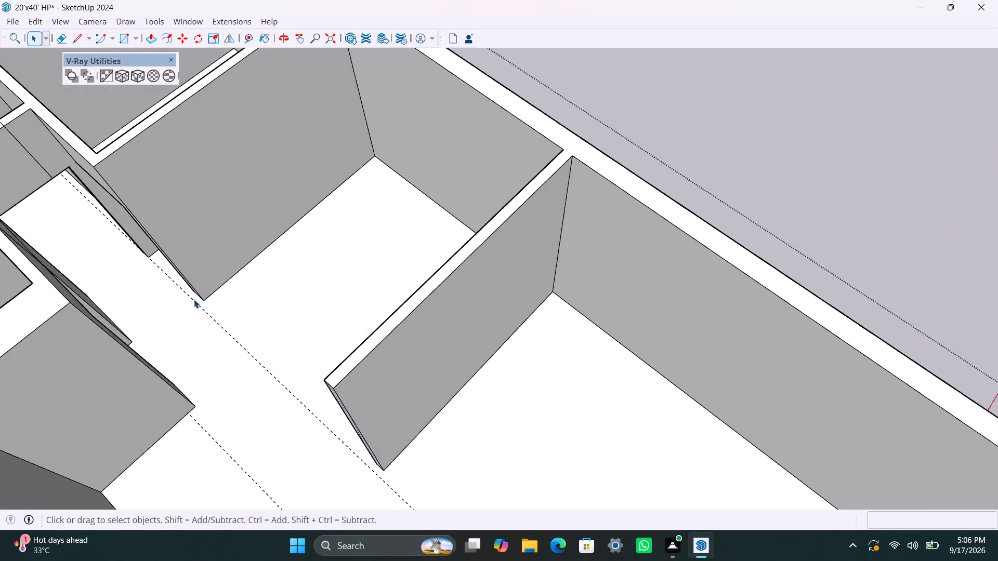
pyautogui.scroll(4, 194, 299)
pyautogui.click(196, 289)
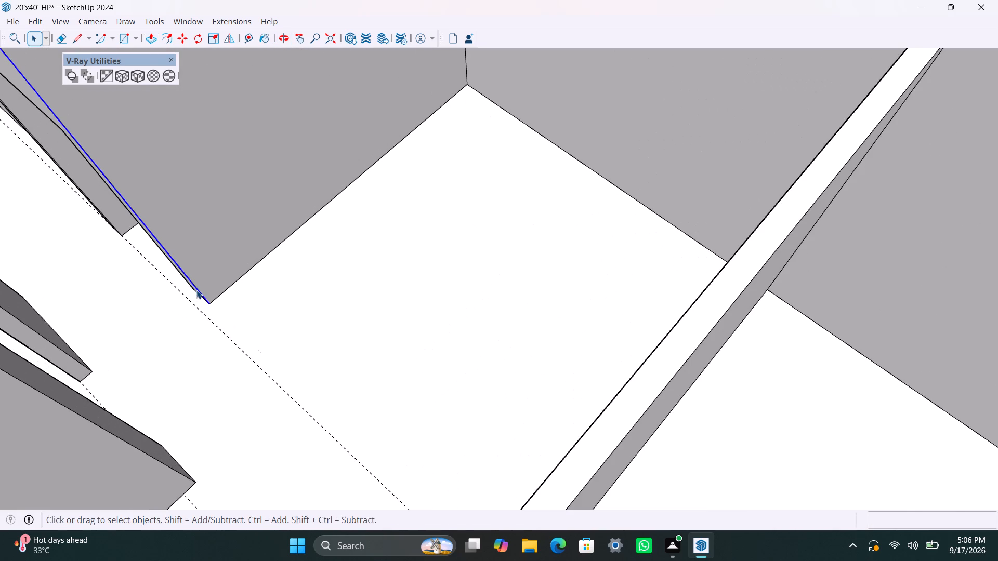
pyautogui.press('m')
pyautogui.click(216, 301)
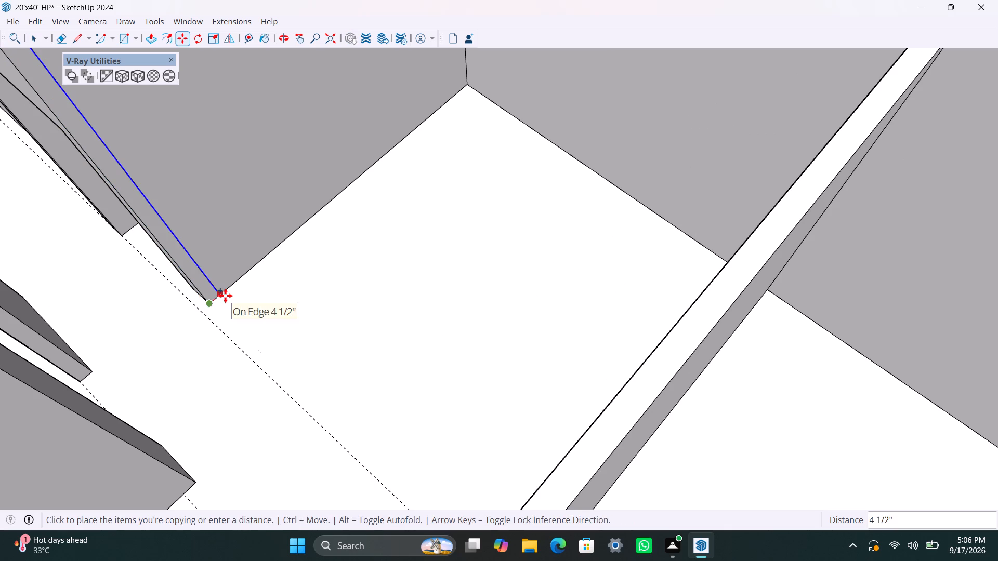
pyautogui.write('4.')
pyautogui.write('5"')
pyautogui.press('Return')
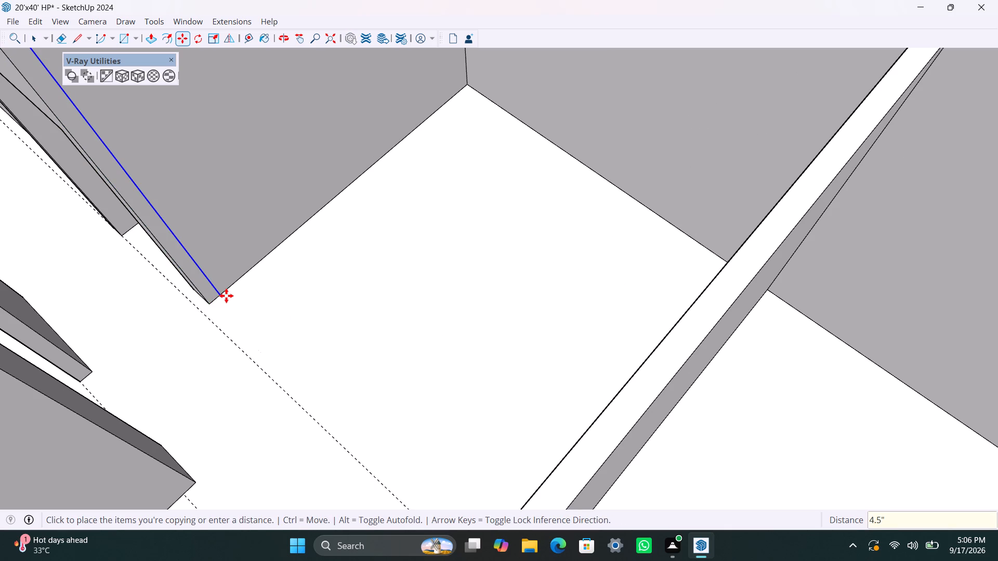
# Extrude the 4.5" strip at that partition's end 1' toward the new partition to form a door jamb.
pyautogui.press('space')
pyautogui.click(213, 296)
pyautogui.press('p')
pyautogui.moveTo(214, 293); pyautogui.dragTo(221, 303)
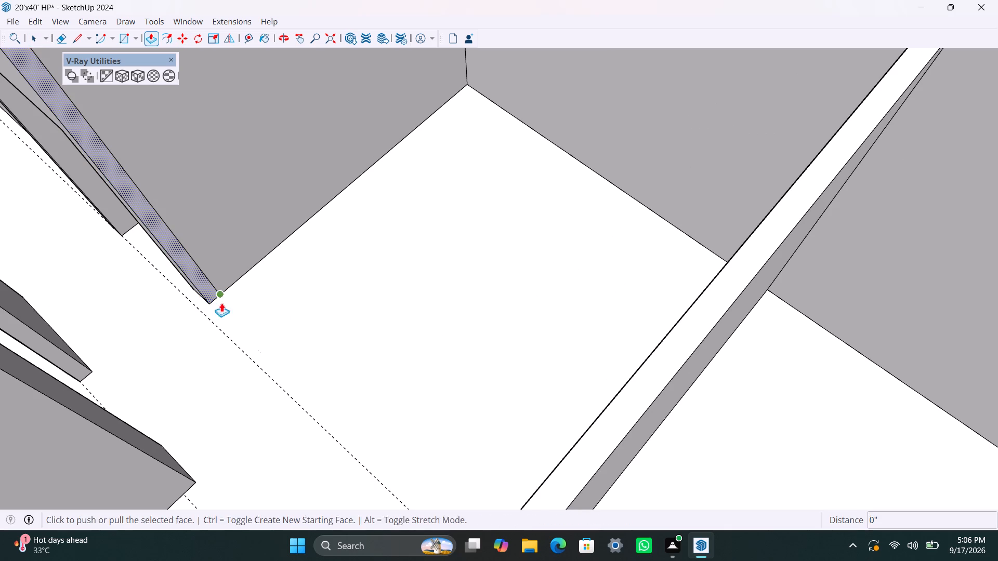
pyautogui.moveTo(221, 303); pyautogui.dragTo(235, 315)
pyautogui.write("1'")
pyautogui.press('Return')
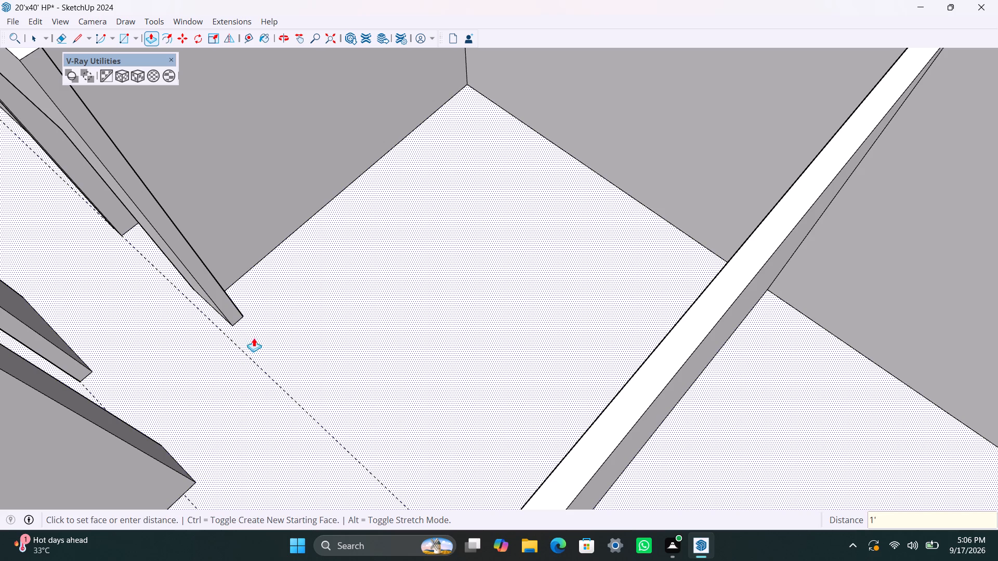
pyautogui.press('space')
# Place a guide line 3' from the end of the new 1' jamb to mark the door opening.
pyautogui.scroll(-4, 264, 350)
pyautogui.moveTo(281, 371); pyautogui.dragTo(394, 418, button='middle')
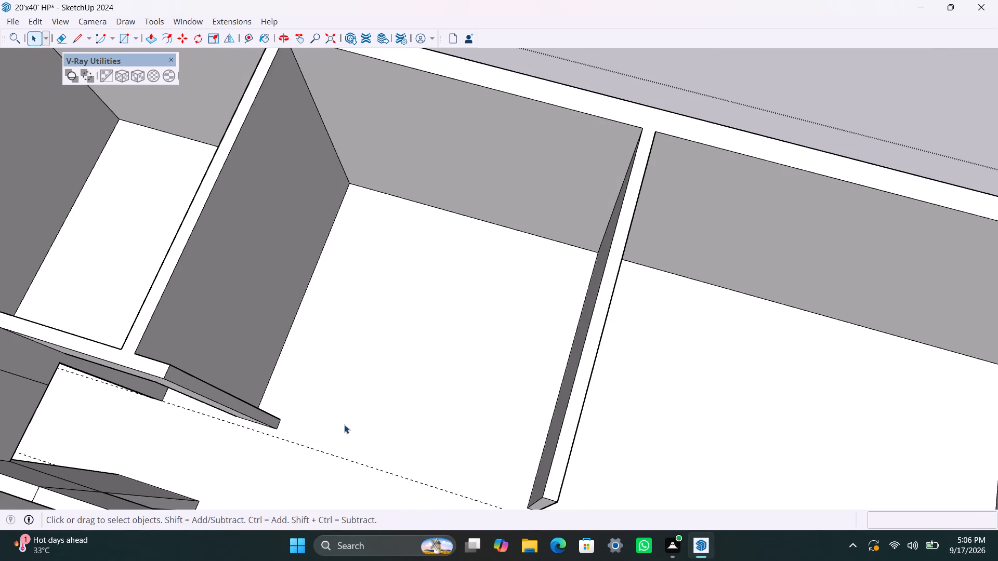
pyautogui.scroll(1, 337, 428)
pyautogui.press('t')
pyautogui.scroll(4, 270, 431)
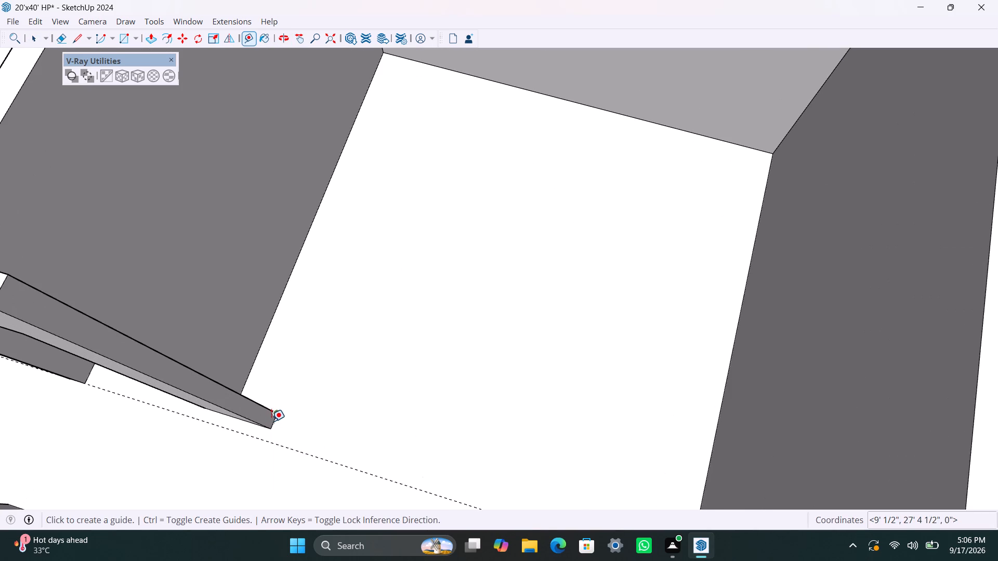
pyautogui.scroll(6, 271, 423)
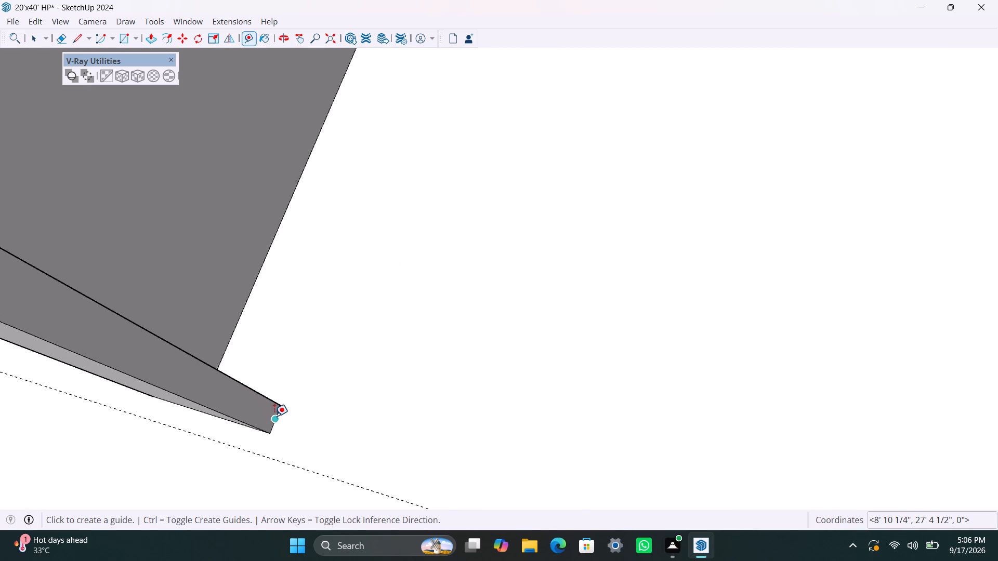
pyautogui.moveTo(275, 416); pyautogui.dragTo(325, 451)
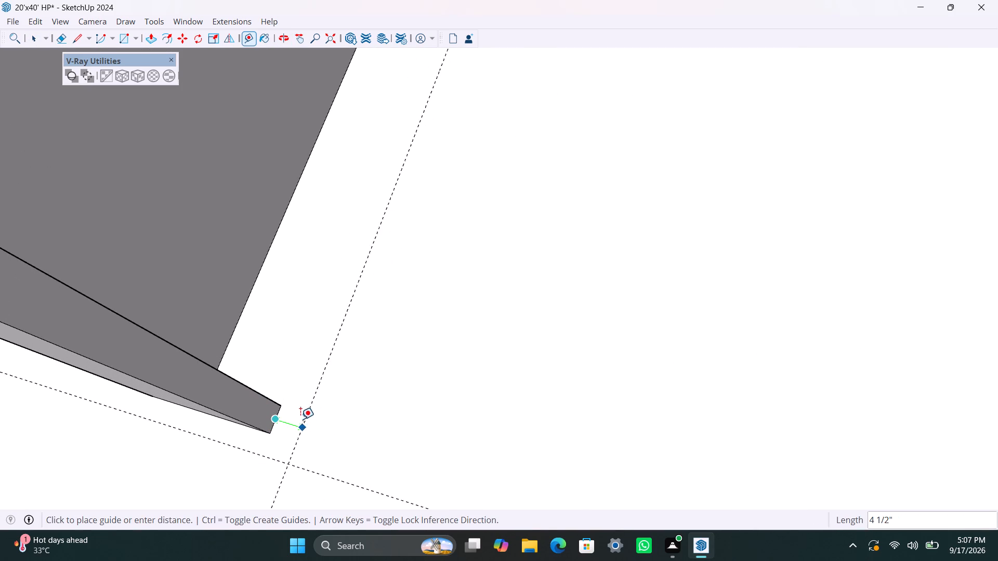
pyautogui.write("3'")
pyautogui.press('Return')
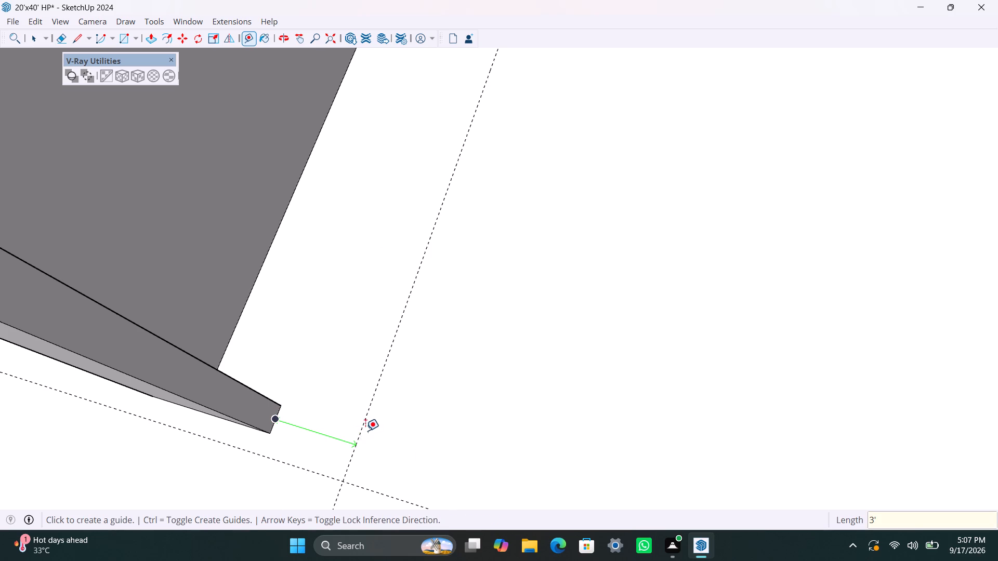
pyautogui.scroll(-20, 375, 430)
pyautogui.scroll(-5, 375, 430)
pyautogui.press('space')
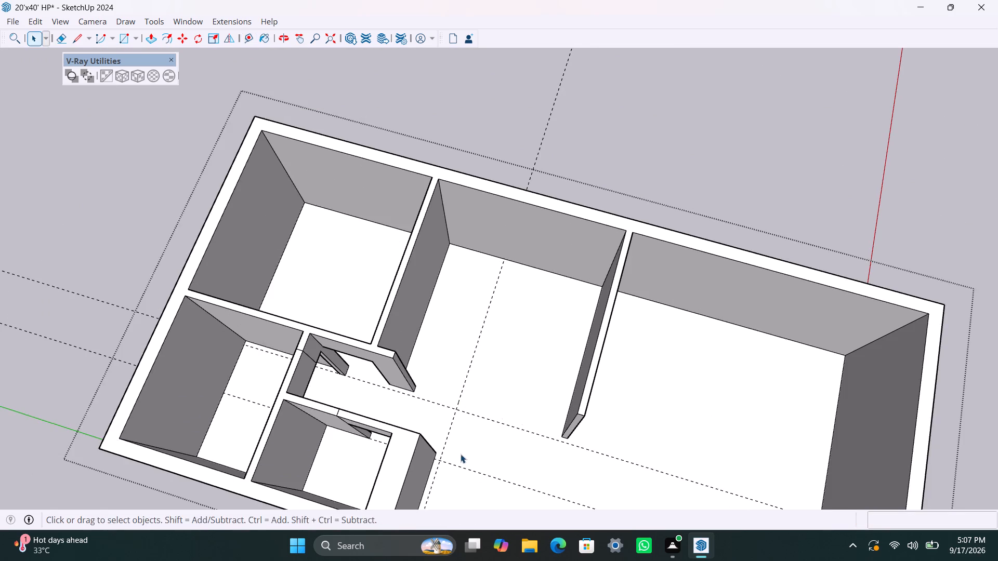
# Copy the vertical end edge of the new 10' 7" partition 4.5" inward along the face toward the door guide.
pyautogui.moveTo(490, 473); pyautogui.dragTo(757, 509, button='middle')
pyautogui.scroll(7, 664, 328)
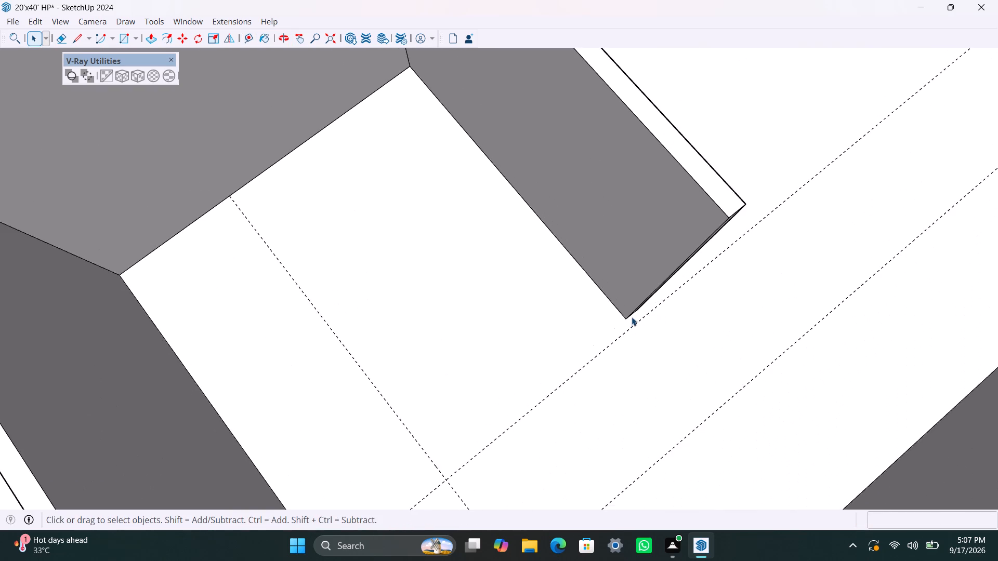
pyautogui.scroll(2, 632, 317)
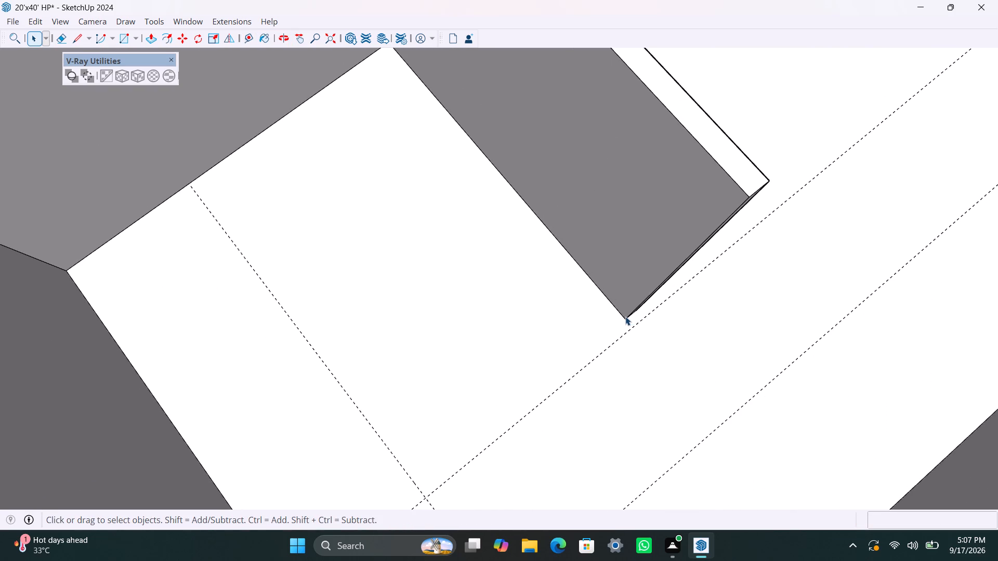
pyautogui.scroll(3, 625, 317)
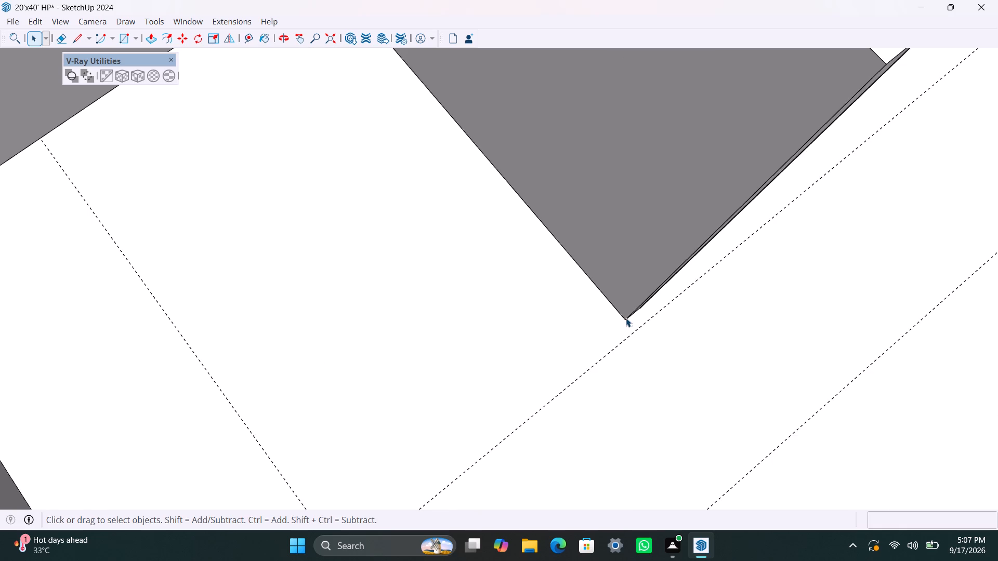
pyautogui.click(627, 318)
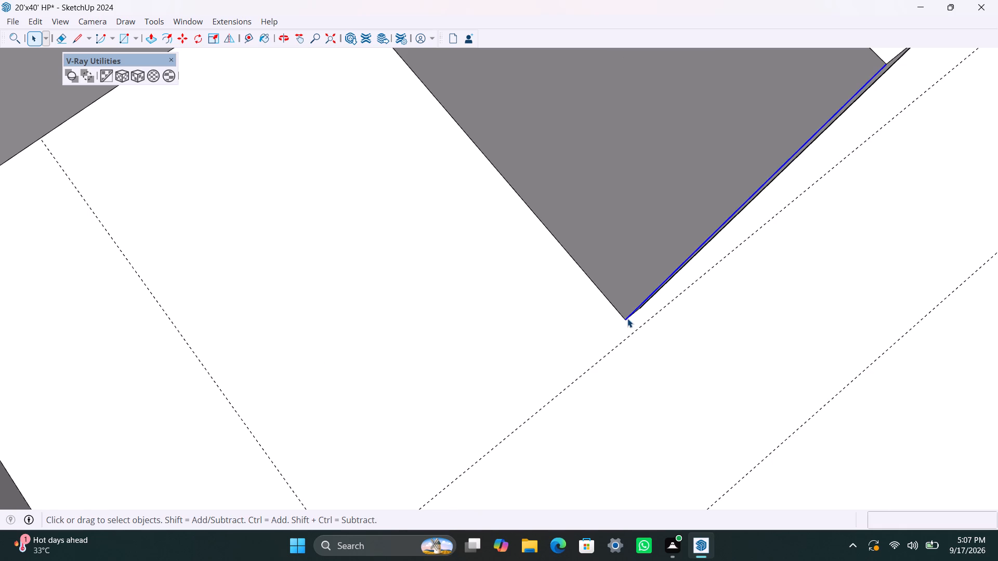
pyautogui.press('m')
pyautogui.click(627, 318)
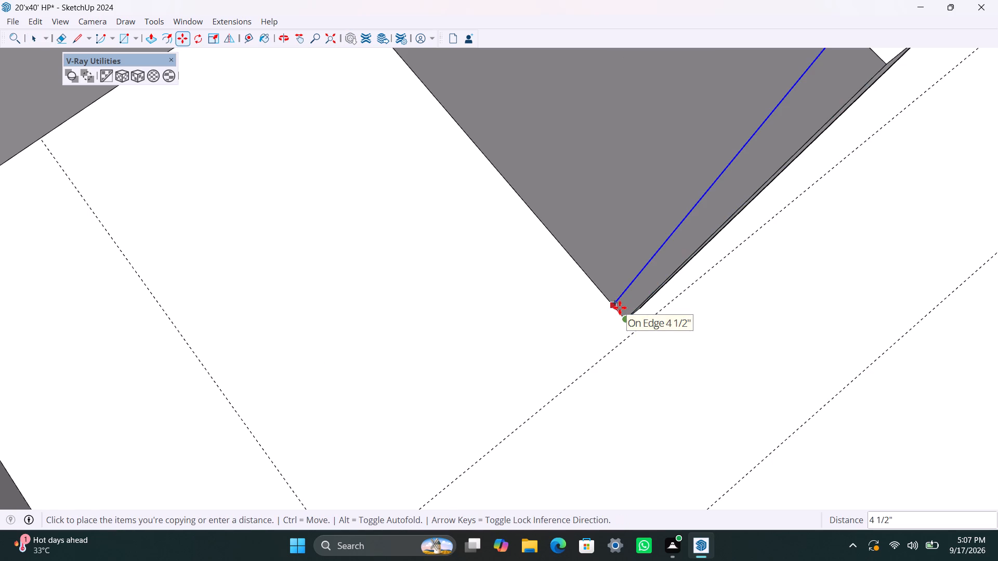
pyautogui.write('4.5"')
pyautogui.press('Return')
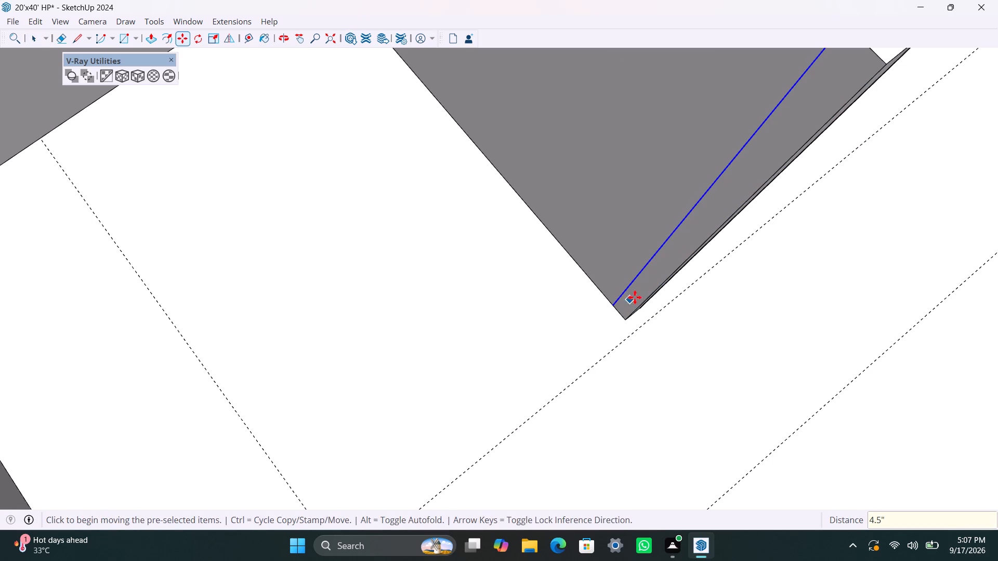
# Extrude the 4.5" strip at the new partition's end 7' up to the door guide, leaving the 3' opening.
pyautogui.press('space')
pyautogui.click(638, 291)
pyautogui.press('p')
pyautogui.moveTo(639, 291); pyautogui.dragTo(339, 378)
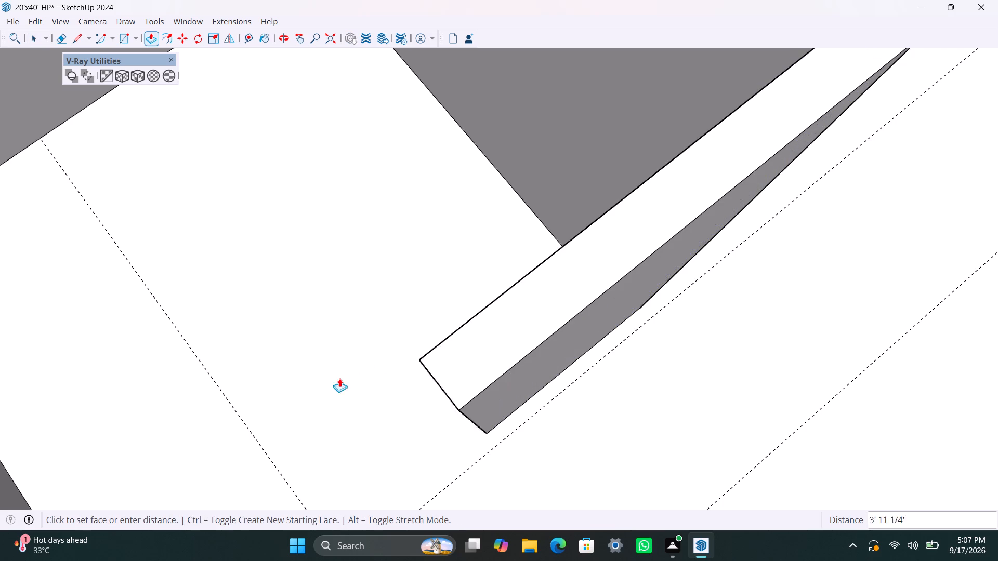
pyautogui.moveTo(339, 378); pyautogui.dragTo(265, 444)
pyautogui.scroll(-19, 254, 382)
pyautogui.keyDown('shift'); pyautogui.moveTo(305, 341); pyautogui.dragTo(503, 255, button='middle'); pyautogui.keyUp('shift')
pyautogui.scroll(3, 491, 288)
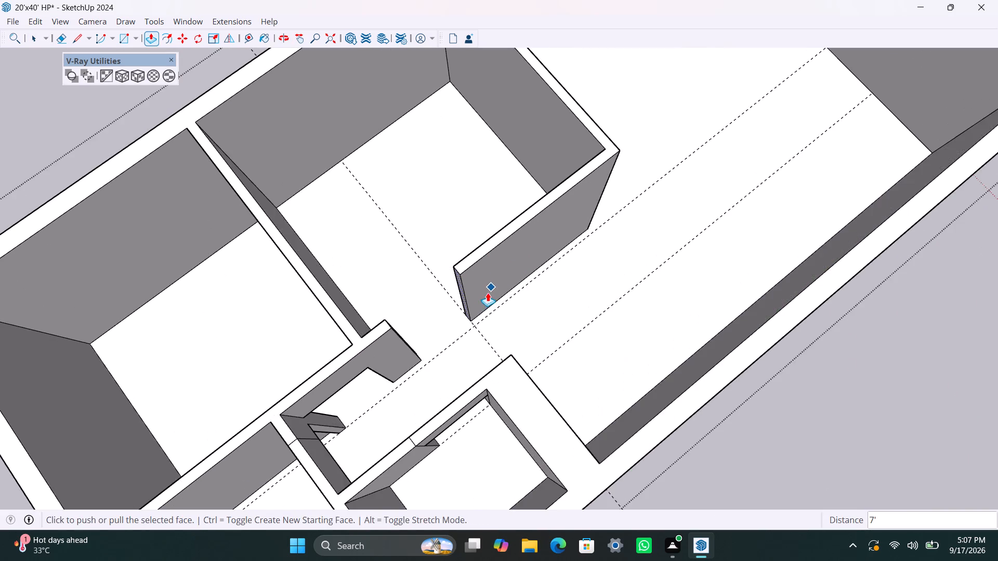
# Copy the top edge of the 1' jamb's end face 3' down to mark the lintel's underside.
pyautogui.moveTo(487, 292); pyautogui.dragTo(46, 306, button='middle')
pyautogui.press('space')
pyautogui.scroll(3, 383, 144)
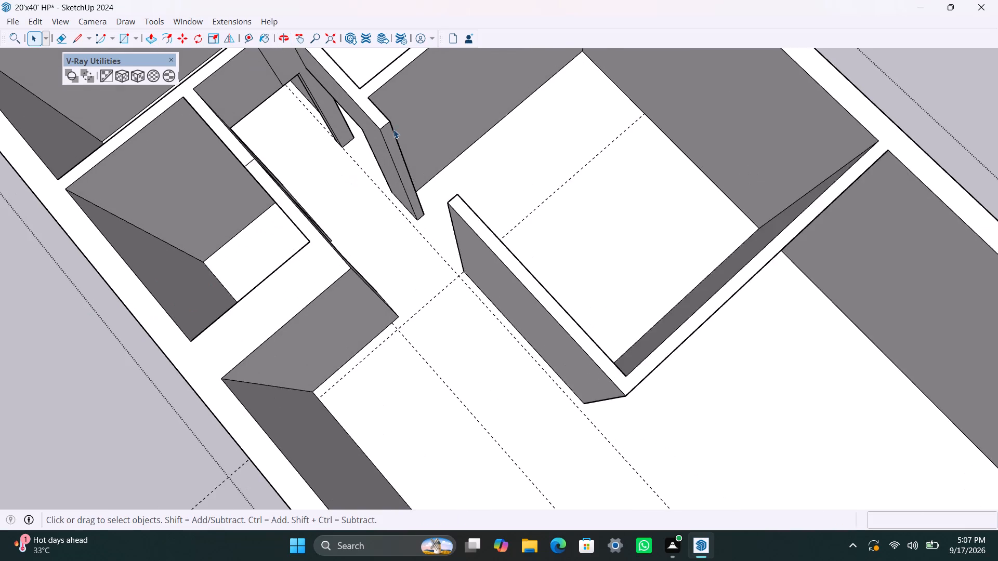
pyautogui.scroll(2, 393, 129)
pyautogui.click(383, 125)
pyautogui.press('m')
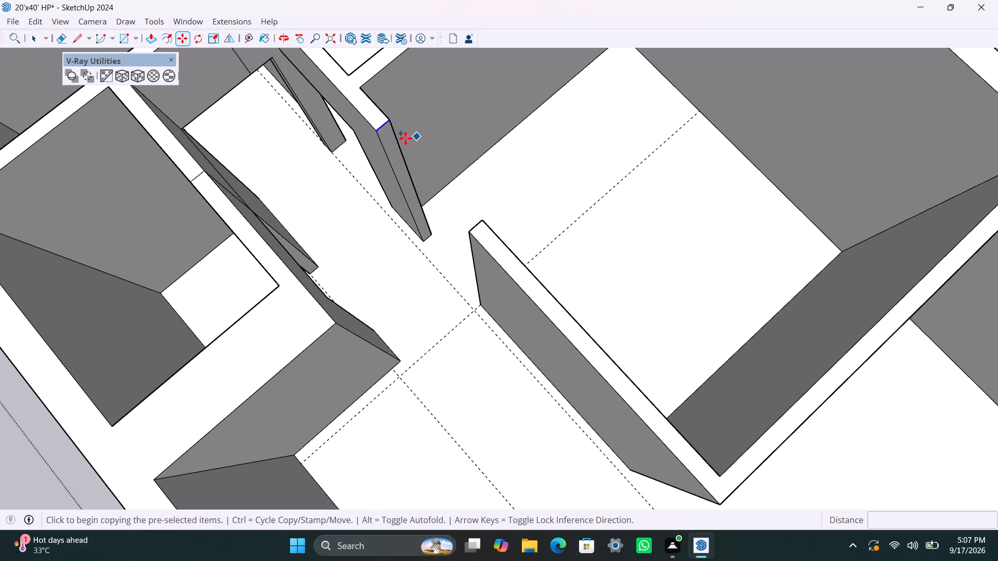
pyautogui.moveTo(377, 132); pyautogui.dragTo(379, 154)
pyautogui.write("3'")
pyautogui.press('Return')
pyautogui.press('space')
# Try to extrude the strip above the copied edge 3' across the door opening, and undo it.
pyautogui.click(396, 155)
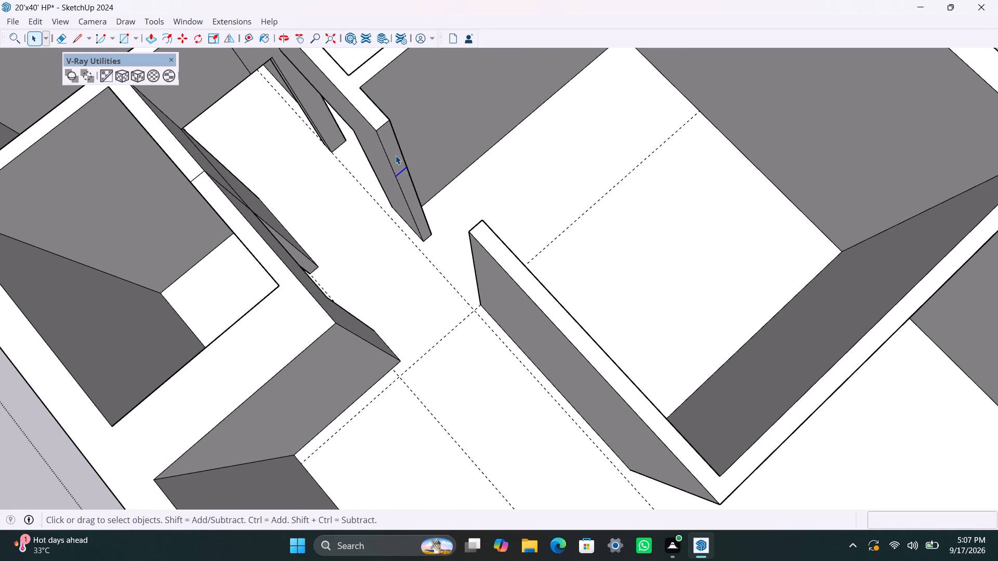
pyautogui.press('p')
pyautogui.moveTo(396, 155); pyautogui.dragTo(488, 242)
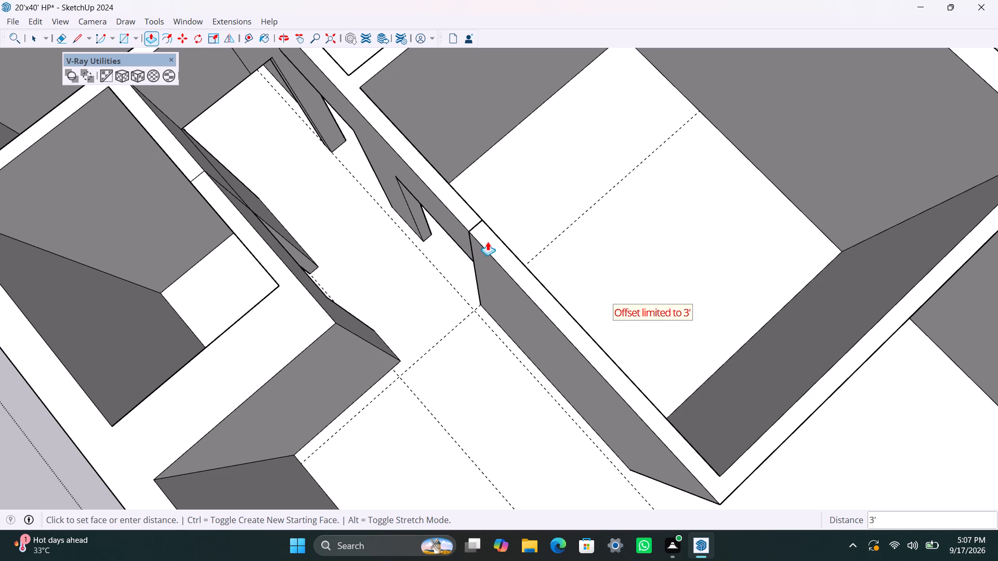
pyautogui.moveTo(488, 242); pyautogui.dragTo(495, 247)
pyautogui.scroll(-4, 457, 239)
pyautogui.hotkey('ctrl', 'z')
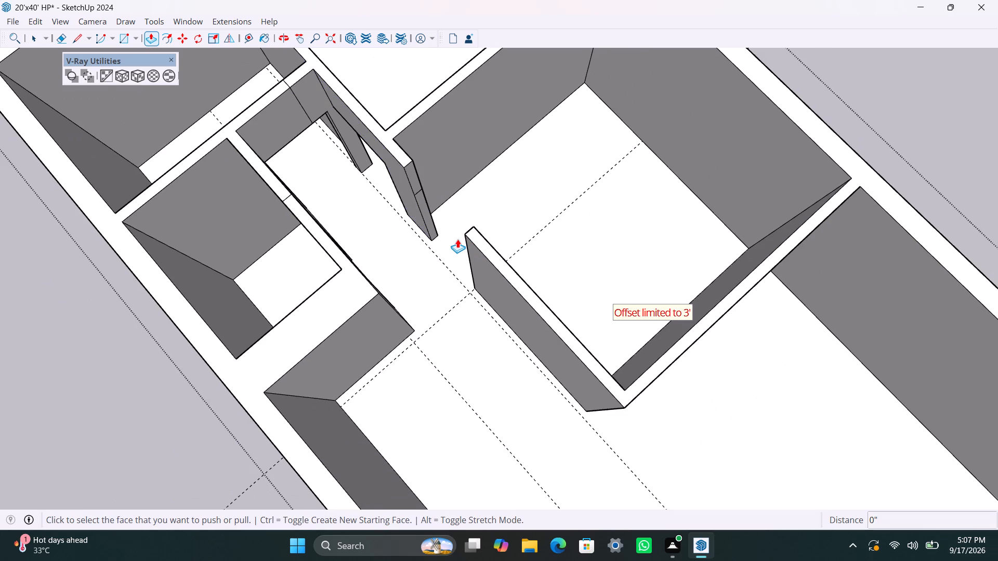
# Extrude the strip above the copied edge 3' across the door opening to form the lintel, and save the model.
pyautogui.moveTo(416, 179); pyautogui.dragTo(467, 230)
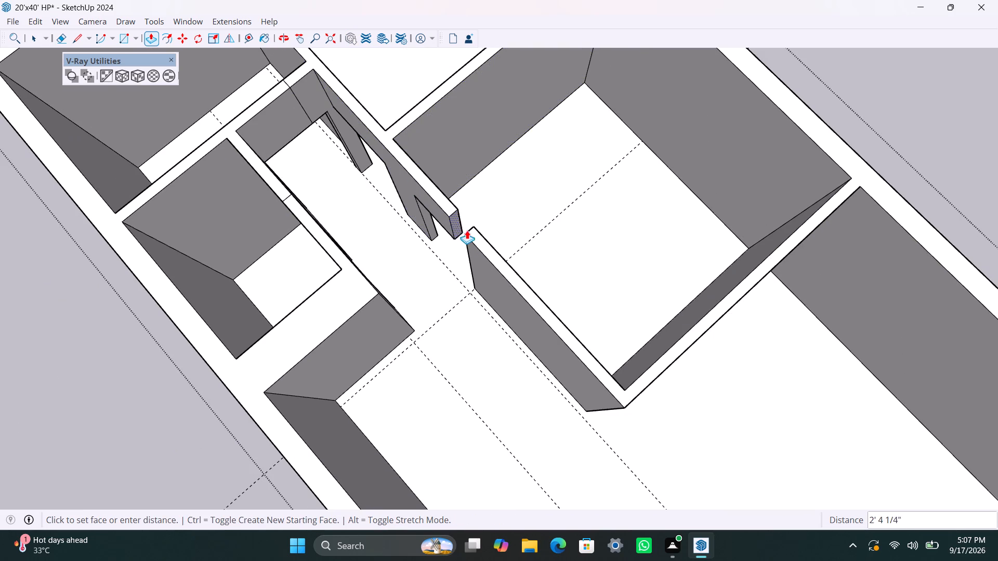
pyautogui.moveTo(467, 230); pyautogui.dragTo(480, 246)
pyautogui.hotkey('ctrl', 's')
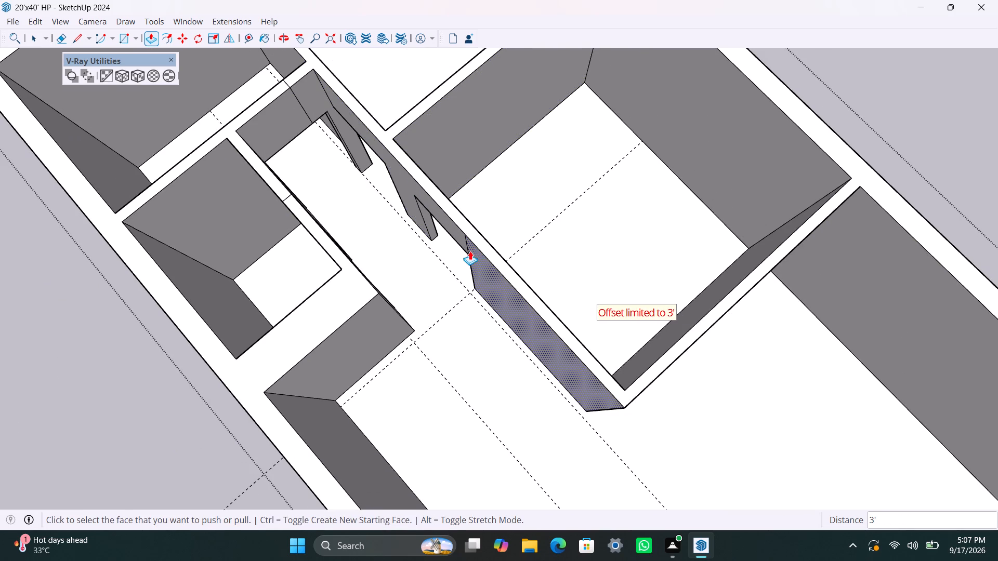
# Copy the vertical corner edge between the middle room's partition and the outer wall 4'7" along the outer wall, into the large open room.
pyautogui.scroll(-6, 437, 278)
pyautogui.moveTo(520, 335); pyautogui.dragTo(724, 358, button='middle')
pyautogui.press('space')
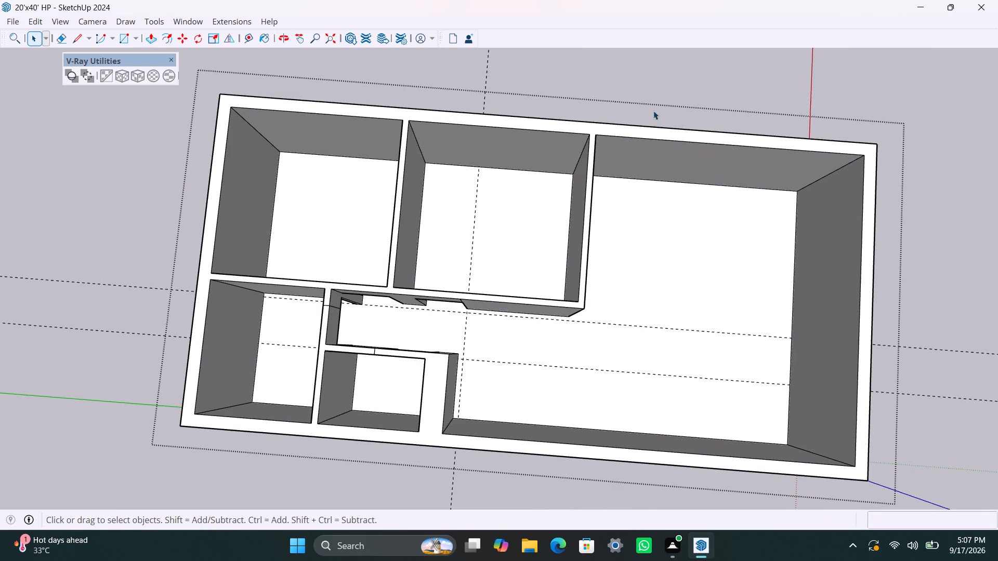
pyautogui.scroll(-2, 516, 246)
pyautogui.keyDown('shift'); pyautogui.moveTo(469, 236); pyautogui.dragTo(396, 264, button='middle'); pyautogui.keyUp('shift')
pyautogui.scroll(3, 477, 278)
pyautogui.keyDown('shift'); pyautogui.moveTo(504, 223); pyautogui.dragTo(450, 222, button='middle'); pyautogui.keyUp('shift')
pyautogui.scroll(2, 459, 217)
pyautogui.scroll(2, 425, 165)
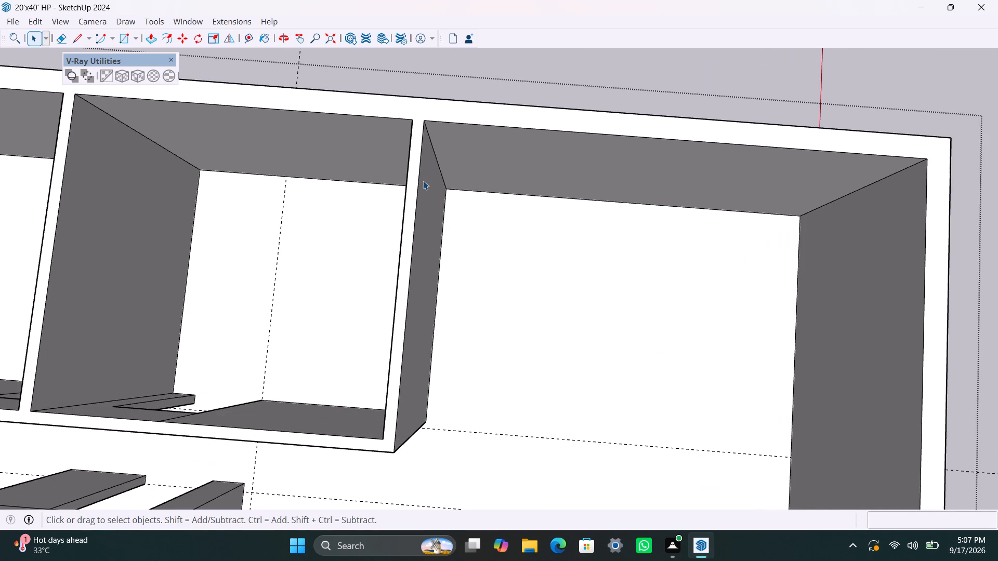
pyautogui.moveTo(414, 147); pyautogui.dragTo(398, 113, button='middle')
pyautogui.scroll(2, 444, 195)
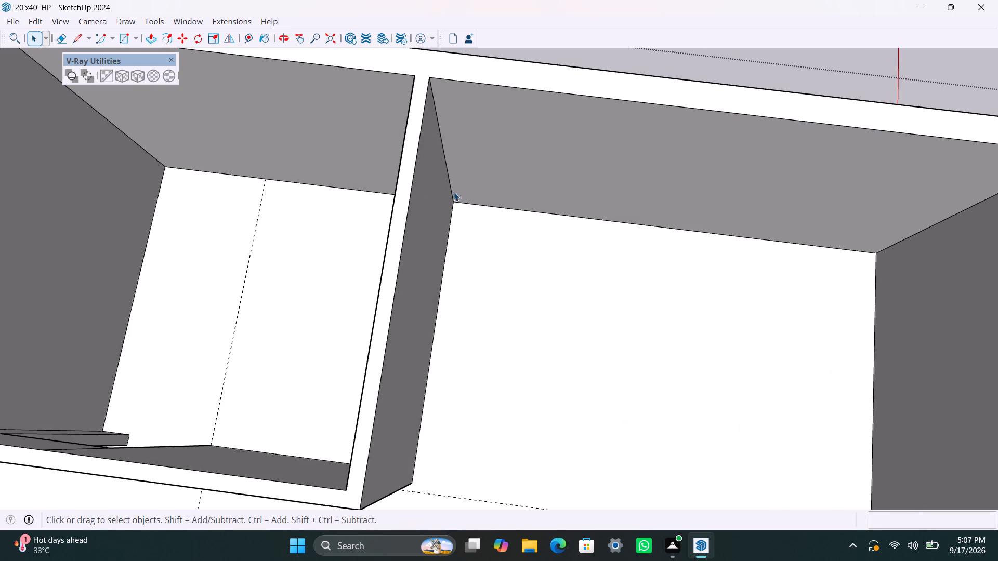
pyautogui.click(453, 194)
pyautogui.press('m')
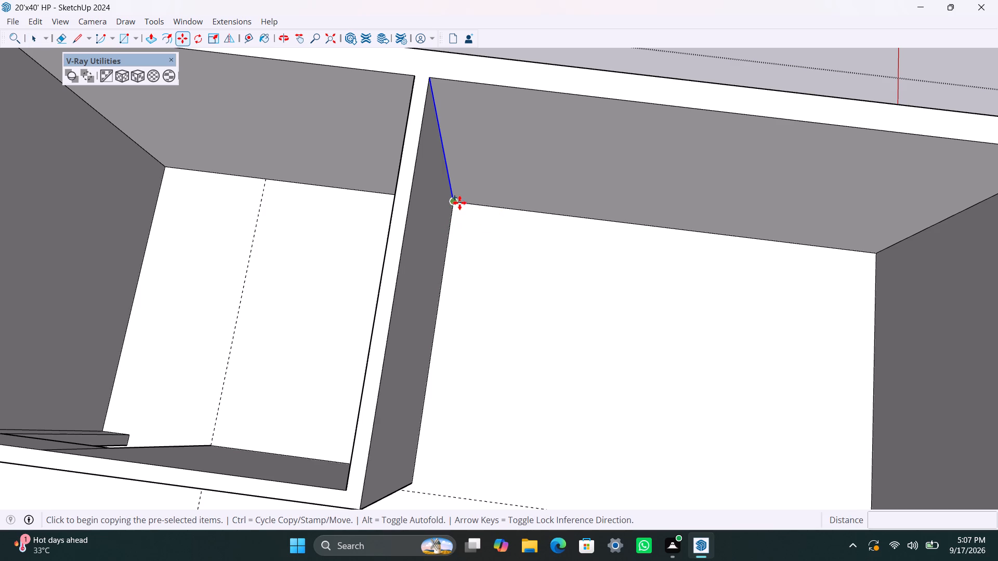
pyautogui.click(459, 203)
pyautogui.press('4')
pyautogui.write("'7")
pyautogui.hotkey('shift', '"')
pyautogui.press('Return')
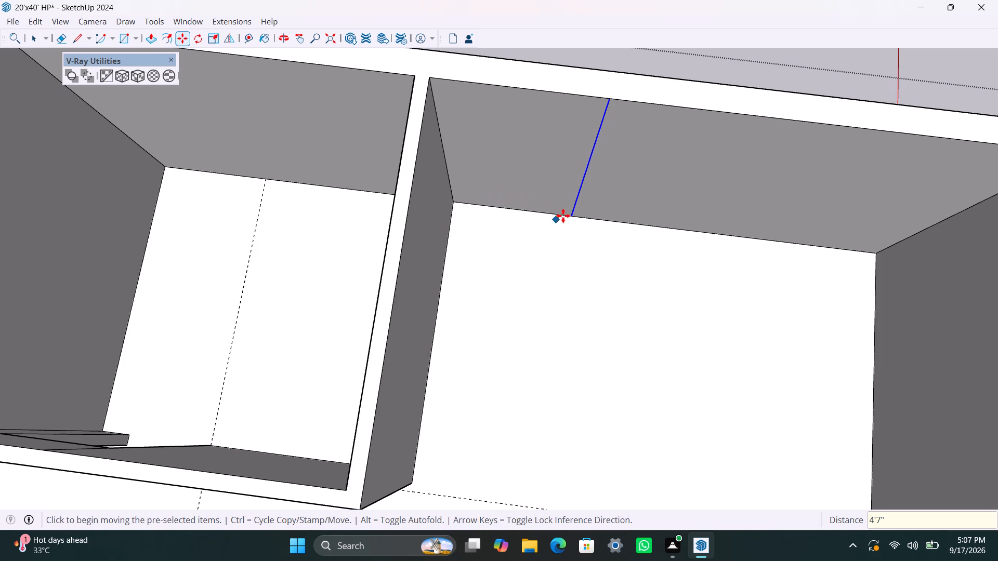
# Copy the new vertical edge another 4.5" along the outer wall to outline the partition's thickness.
pyautogui.click(568, 215)
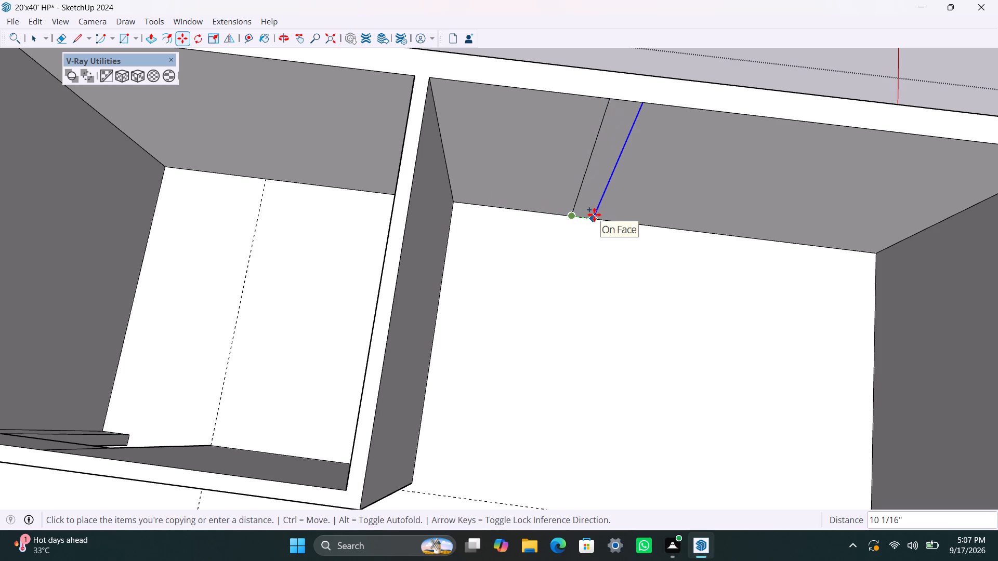
pyautogui.write('4.5')
pyautogui.hotkey('shift', '"')
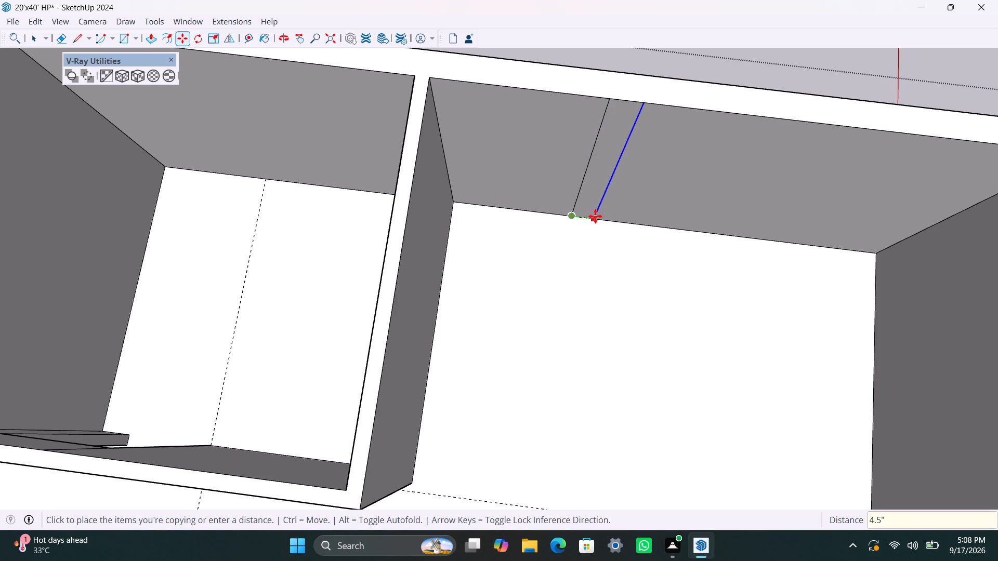
pyautogui.press('Return')
pyautogui.press('space')
# Extrude the 4.5" strip on the outer wall 6'2" into the large room to form a new partition.
pyautogui.click(583, 205)
pyautogui.press('p')
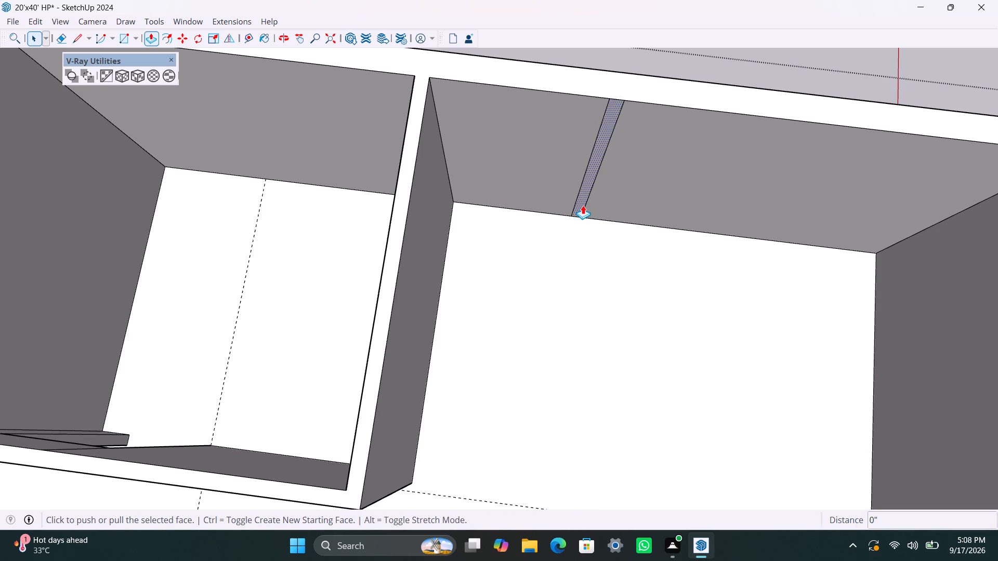
pyautogui.moveTo(583, 205); pyautogui.dragTo(573, 352)
pyautogui.write("6'")
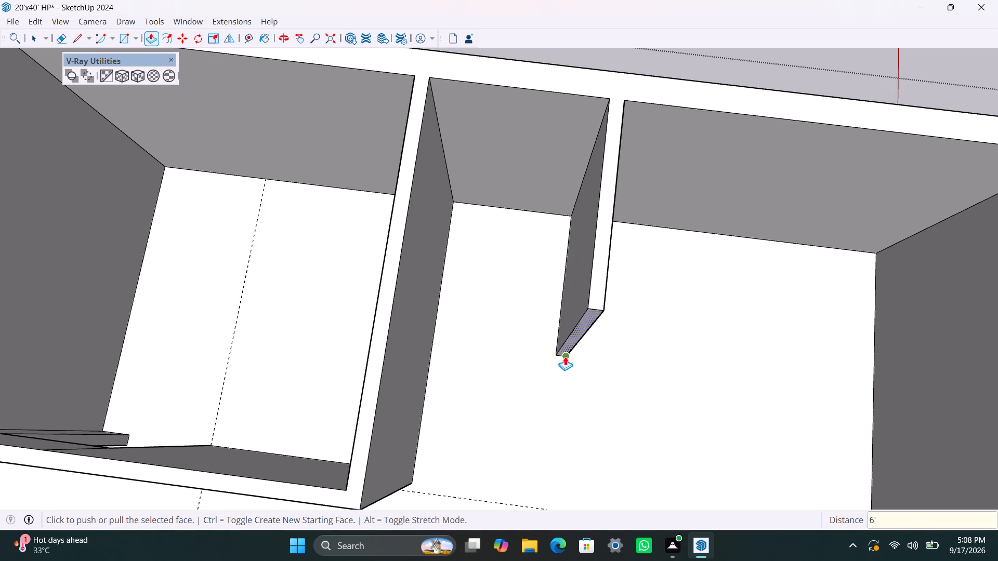
pyautogui.write('2"')
pyautogui.press('Return')
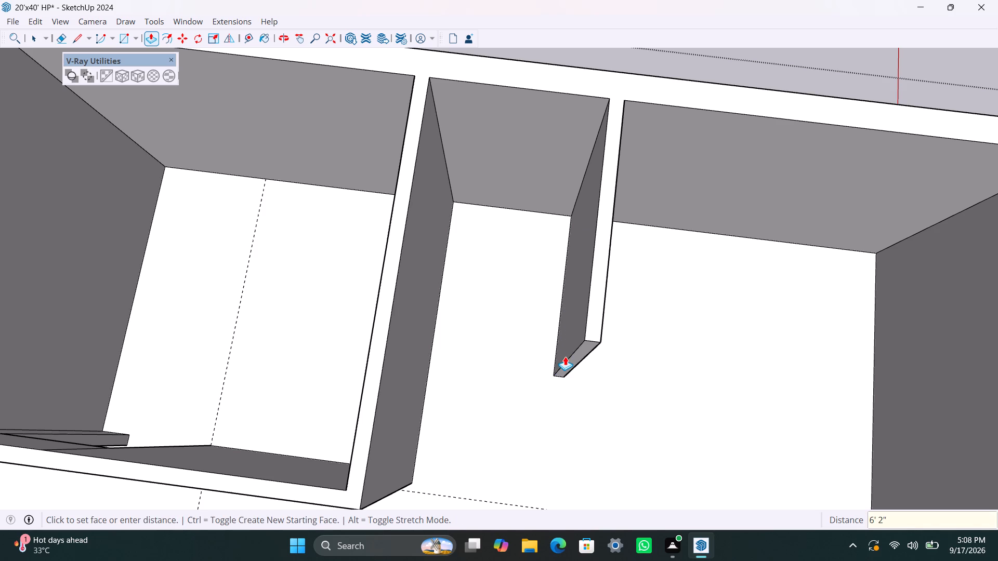
pyautogui.click(584, 355)
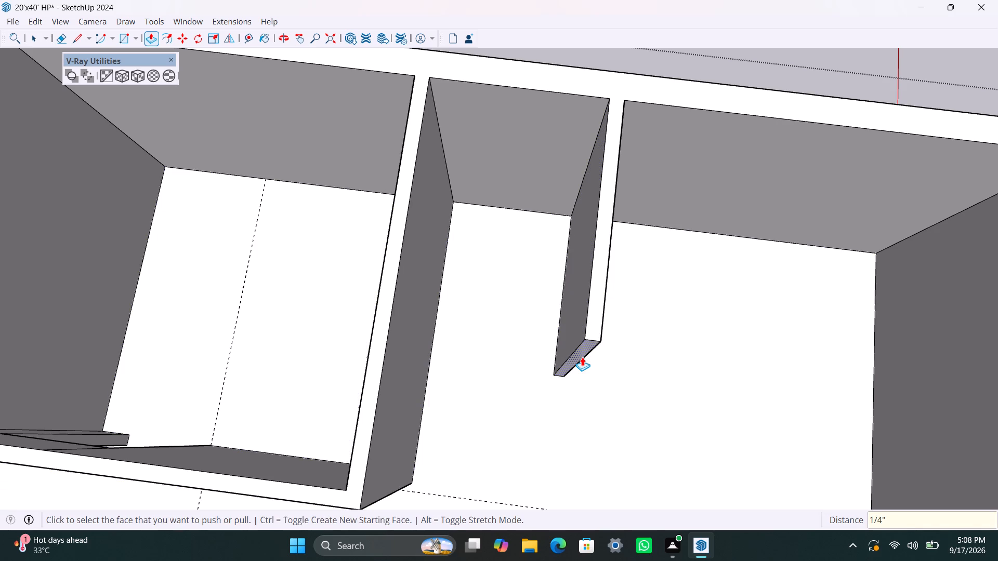
pyautogui.hotkey('ctrl', 'z')
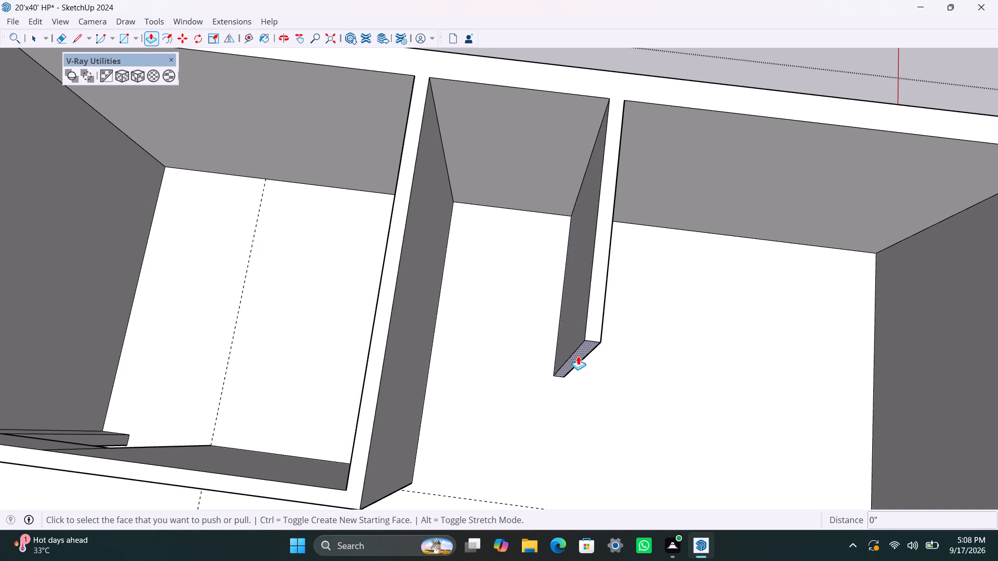
# Extend the free end of the new partition by another 4.5".
pyautogui.click(579, 356)
pyautogui.write('4.5"')
pyautogui.press('Return')
pyautogui.press('space')
# Copy the vertical end edge of the new partition 4.5" inward on the face toward the middle room.
pyautogui.scroll(-2, 559, 380)
pyautogui.moveTo(543, 419); pyautogui.dragTo(881, 436, button='middle')
pyautogui.scroll(4, 597, 289)
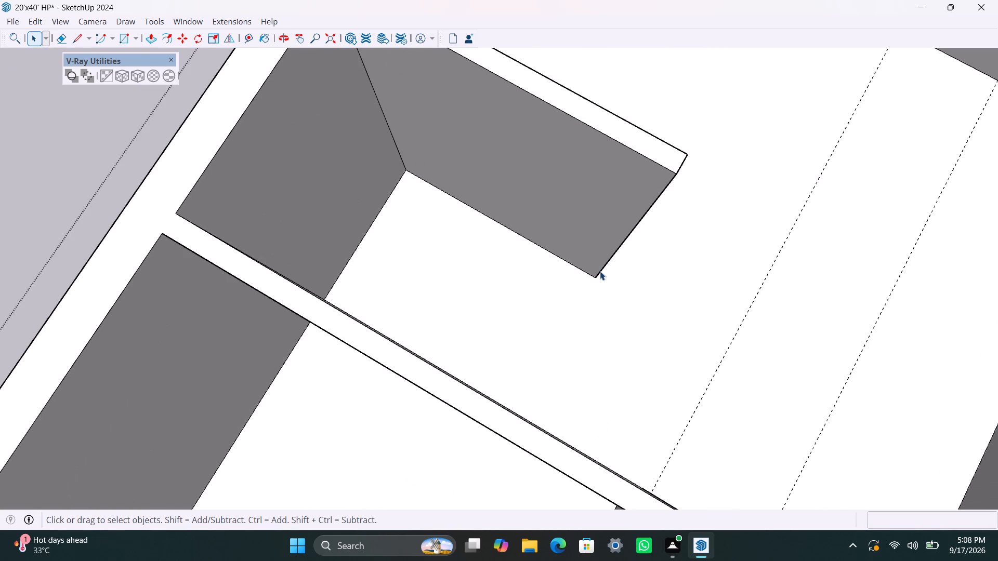
pyautogui.moveTo(599, 272); pyautogui.dragTo(599, 277)
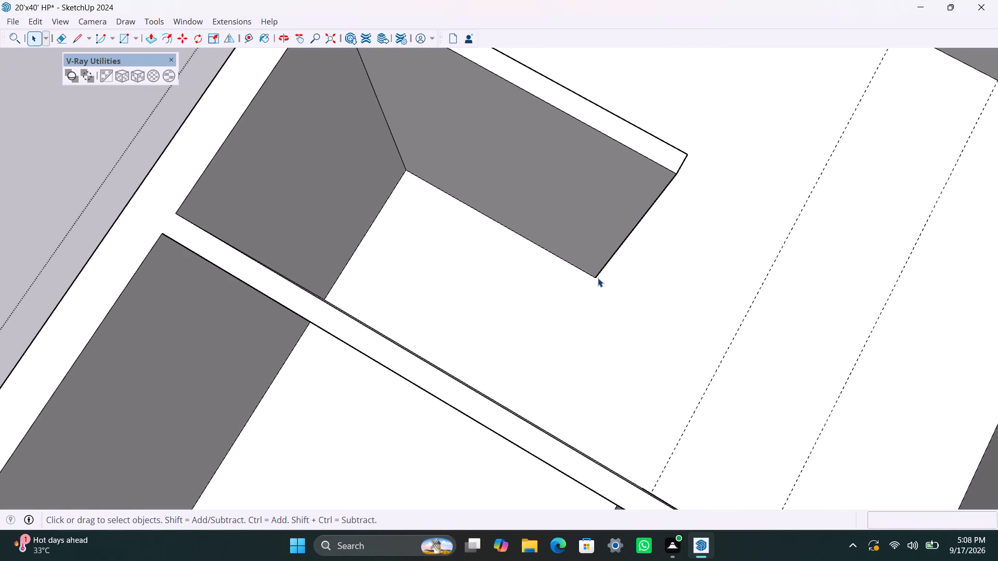
pyautogui.click(598, 277)
pyautogui.press('m')
pyautogui.click(597, 276)
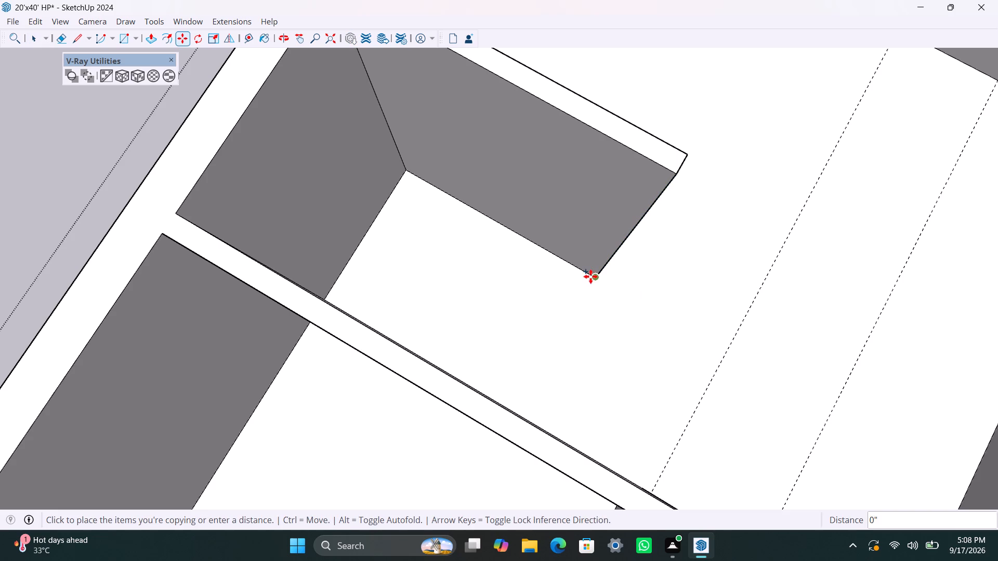
pyautogui.write('4.5"')
pyautogui.press('Return')
pyautogui.press('space')
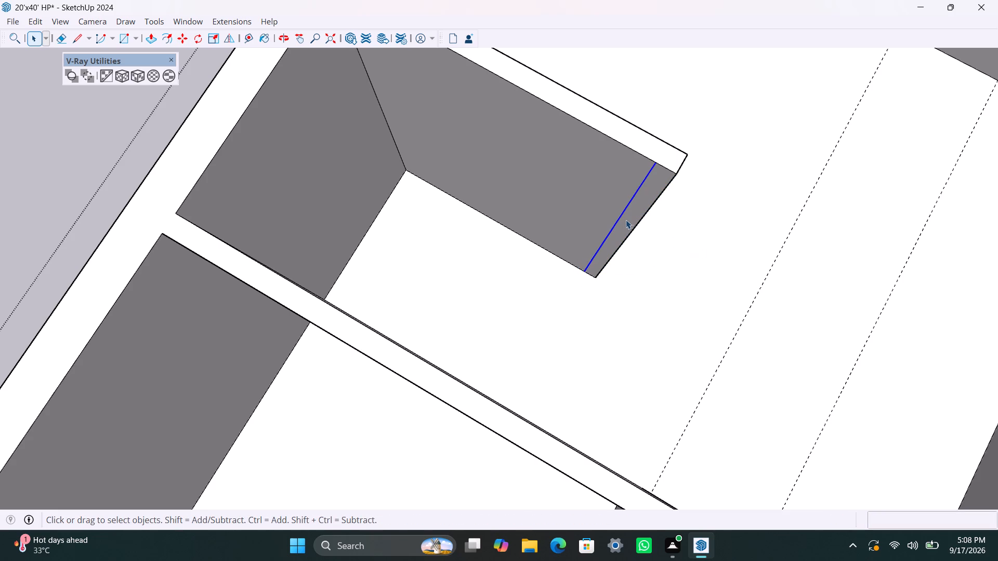
# Extrude the 4.5" strip at the new partition's end 7" toward the middle room's partition to form a door jamb.
pyautogui.click(627, 220)
pyautogui.press('p')
pyautogui.moveTo(628, 221); pyautogui.dragTo(620, 235)
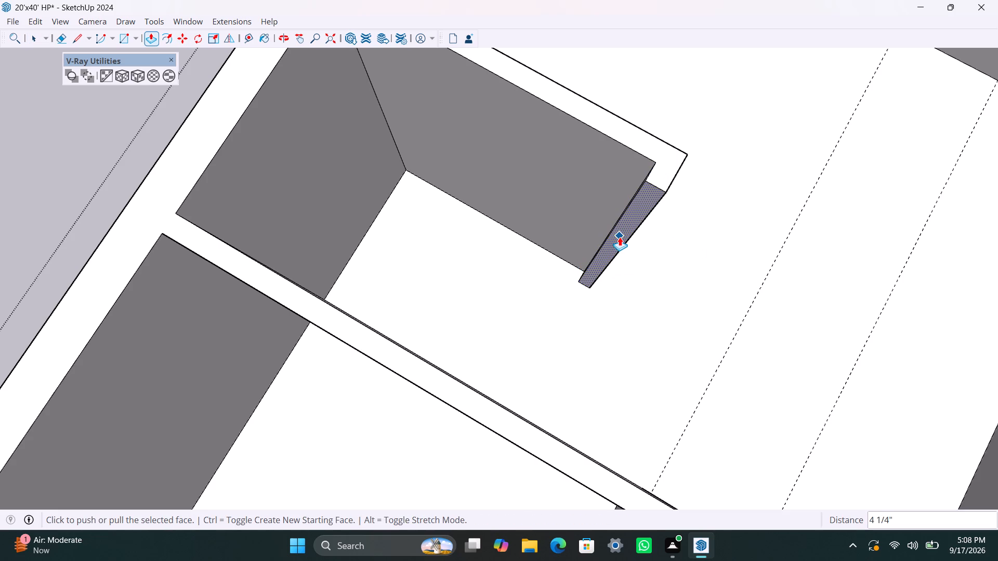
pyautogui.write('7"')
pyautogui.press('Return')
pyautogui.press('space')
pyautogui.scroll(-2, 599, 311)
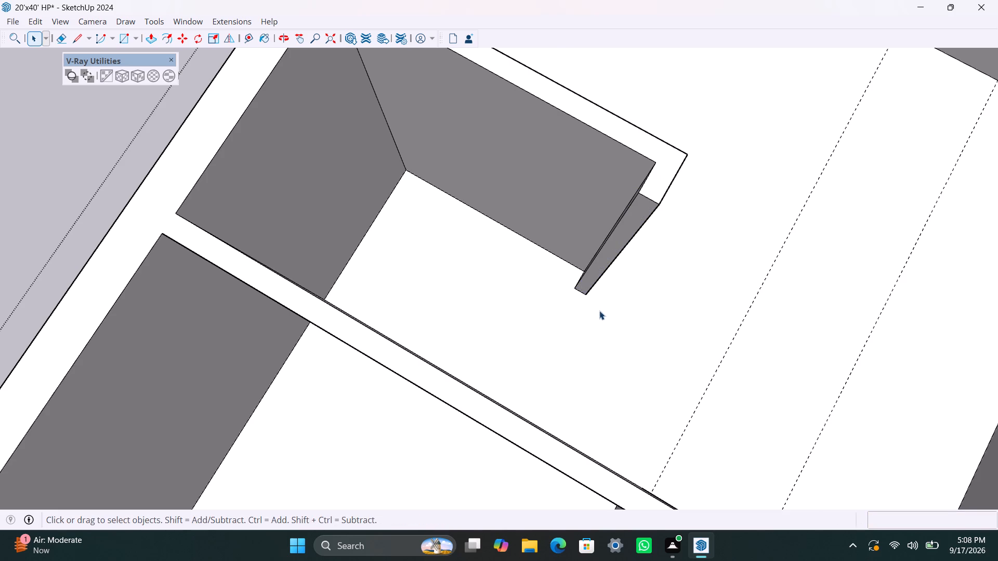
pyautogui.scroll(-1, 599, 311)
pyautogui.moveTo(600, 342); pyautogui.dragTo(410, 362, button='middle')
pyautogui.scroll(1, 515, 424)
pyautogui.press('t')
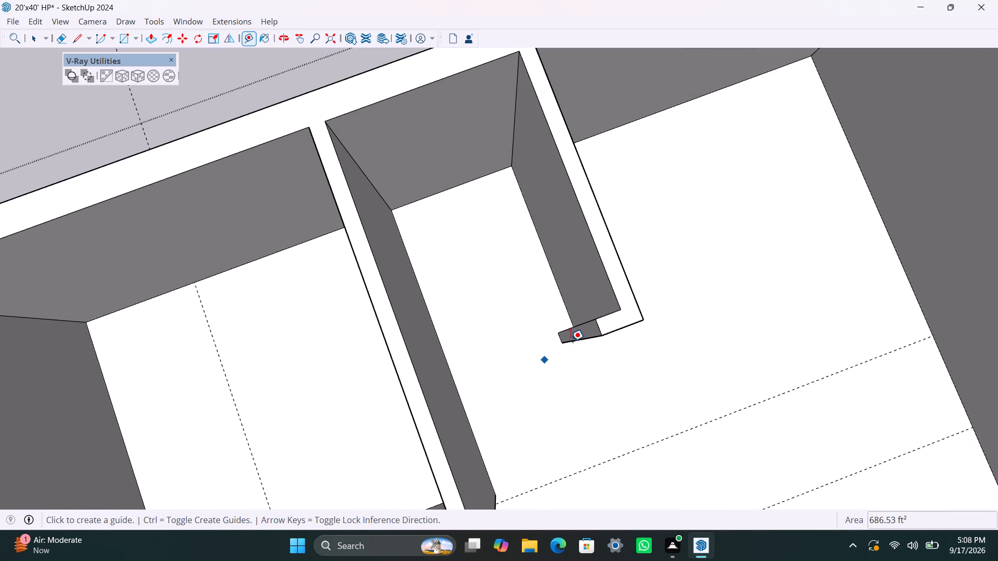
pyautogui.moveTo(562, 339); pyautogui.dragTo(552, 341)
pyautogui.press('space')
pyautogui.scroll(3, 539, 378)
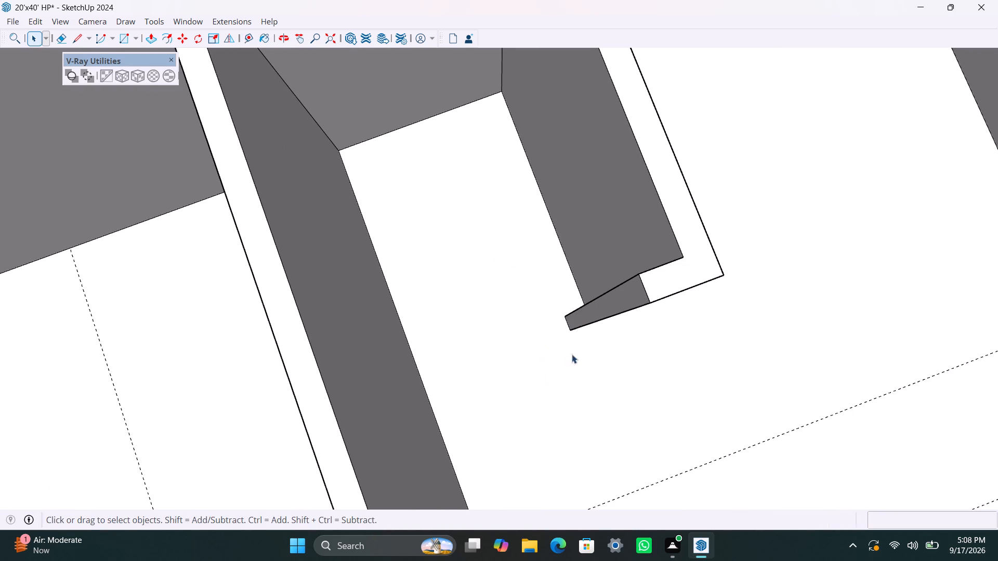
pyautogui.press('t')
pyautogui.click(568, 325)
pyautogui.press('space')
# Place a guide line 3' from the end of the new 7" jamb to mark the door opening.
pyautogui.press('t')
pyautogui.scroll(6, 557, 329)
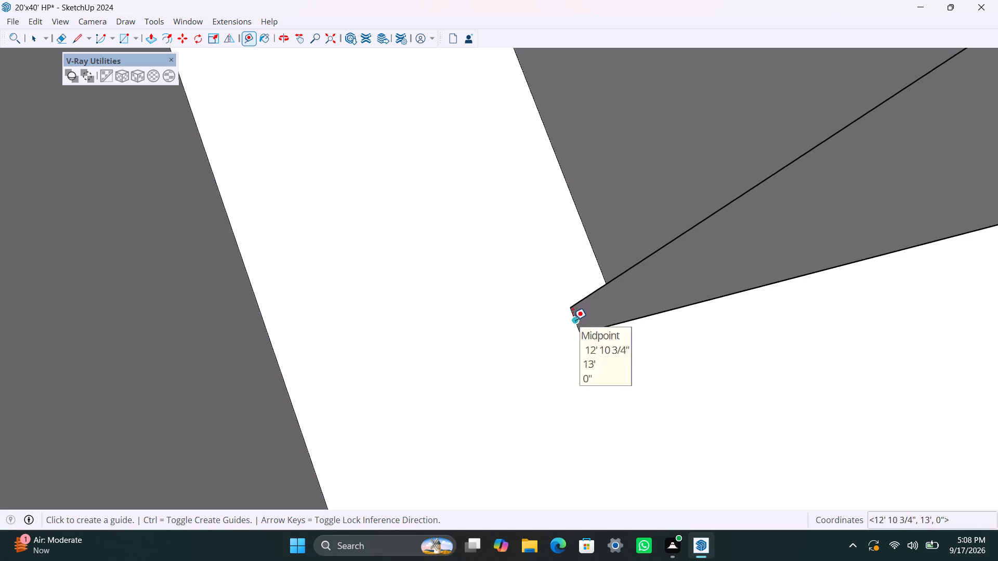
pyautogui.moveTo(573, 320); pyautogui.dragTo(565, 323)
pyautogui.write("3'")
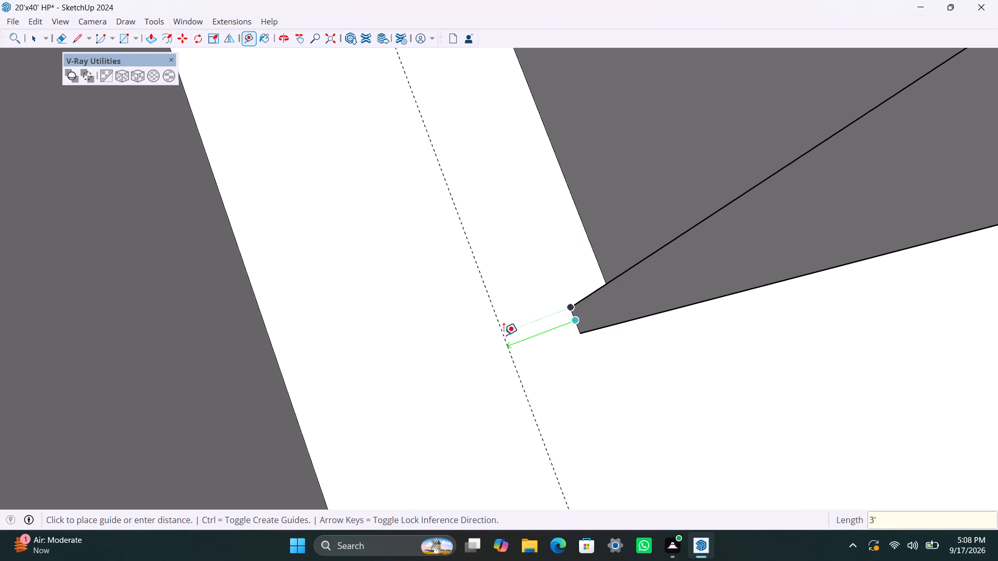
pyautogui.press('Return')
pyautogui.press('space')
# Copy the small room's corner edge 6'2" along the middle room's partition, and again 4.5" further, to mark a 4.5" strip.
pyautogui.scroll(-4, 413, 473)
pyautogui.scroll(-3, 393, 432)
pyautogui.moveTo(374, 509); pyautogui.dragTo(279, 490, button='middle')
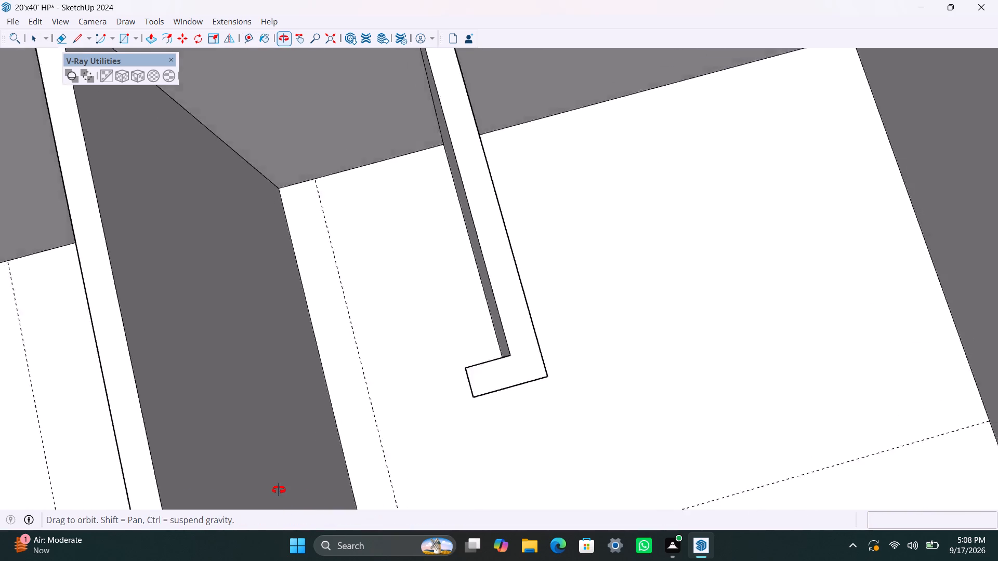
pyautogui.moveTo(279, 490); pyautogui.dragTo(278, 489, button='middle')
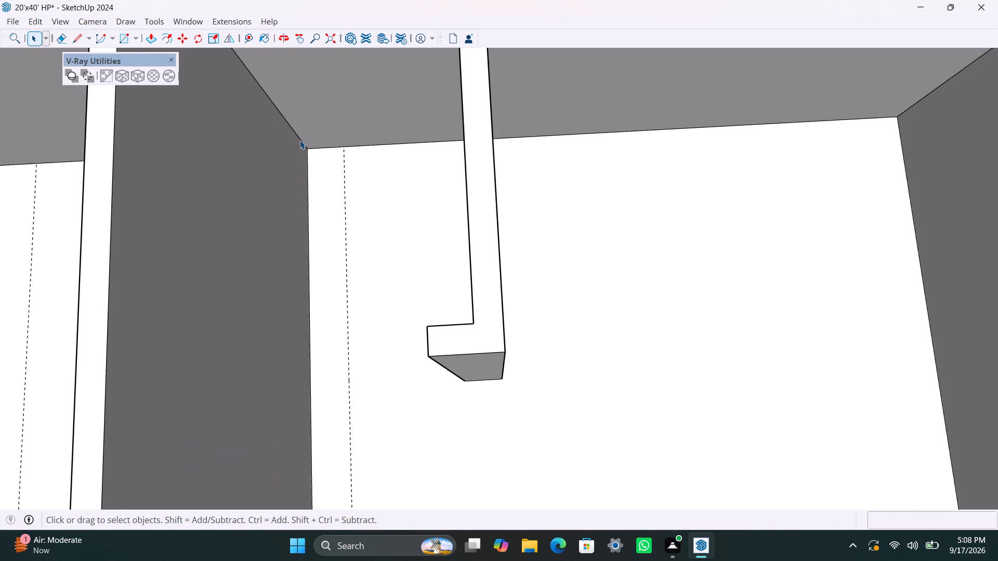
pyautogui.click(300, 140)
pyautogui.press('m')
pyautogui.moveTo(312, 147); pyautogui.dragTo(312, 154)
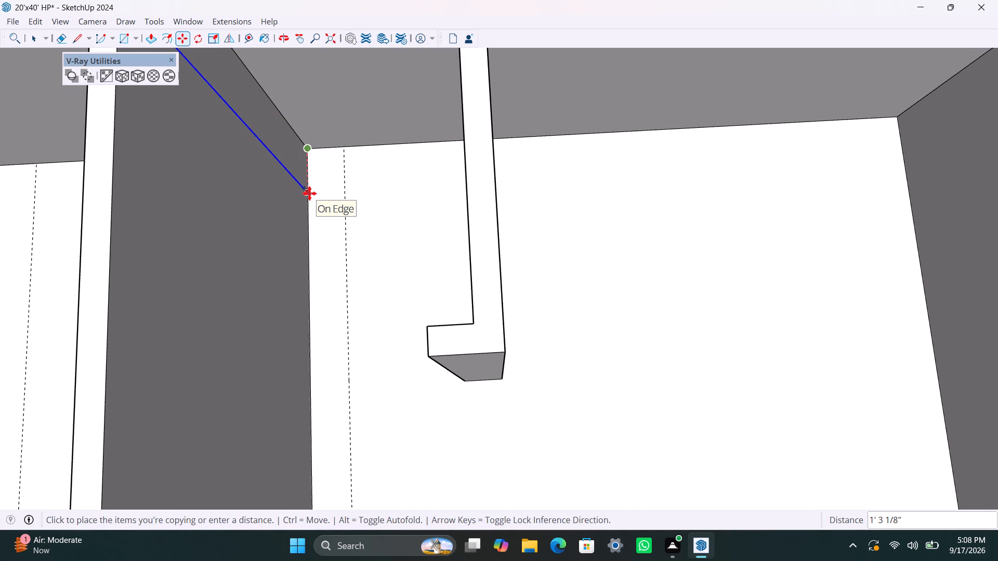
pyautogui.press('6')
pyautogui.write('\'2"')
pyautogui.press('Return')
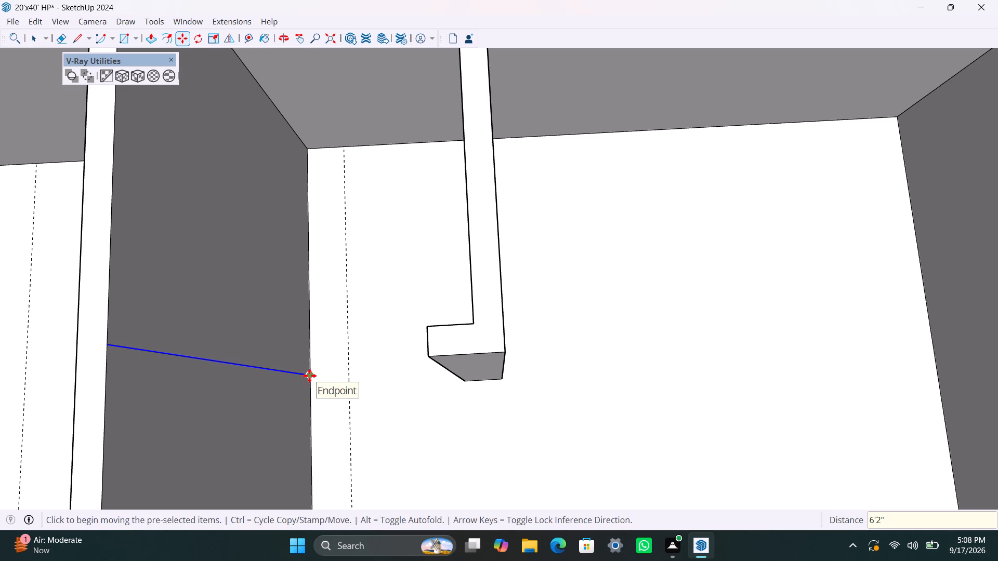
pyautogui.moveTo(311, 376); pyautogui.dragTo(313, 385)
pyautogui.write('4.5"')
pyautogui.press('Return')
pyautogui.press('space')
# Extrude the 4.5" strip on the middle room's partition out to the guide line marking the door opening.
pyautogui.scroll(2, 281, 383)
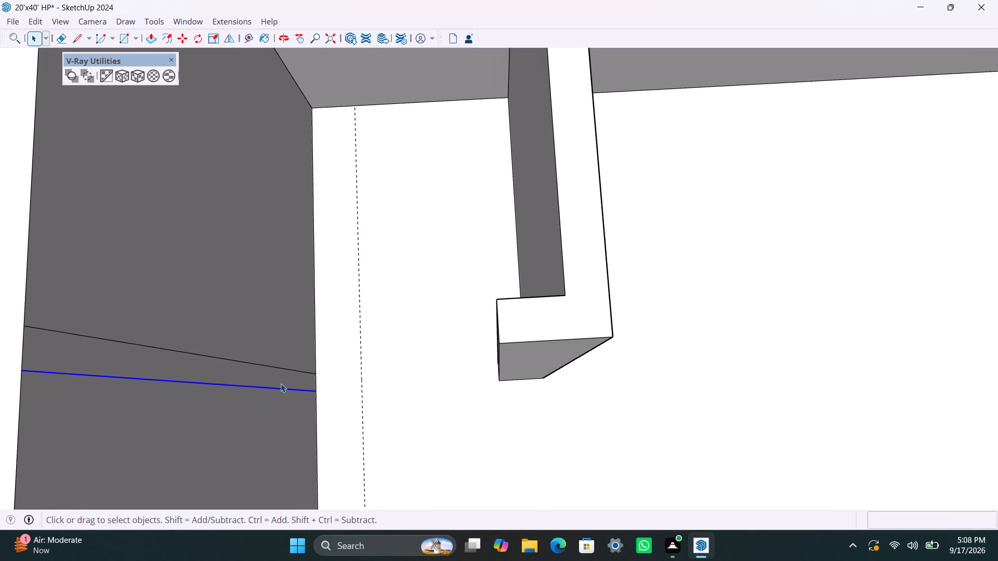
pyautogui.click(281, 383)
pyautogui.press('p')
pyautogui.moveTo(281, 384); pyautogui.dragTo(354, 403)
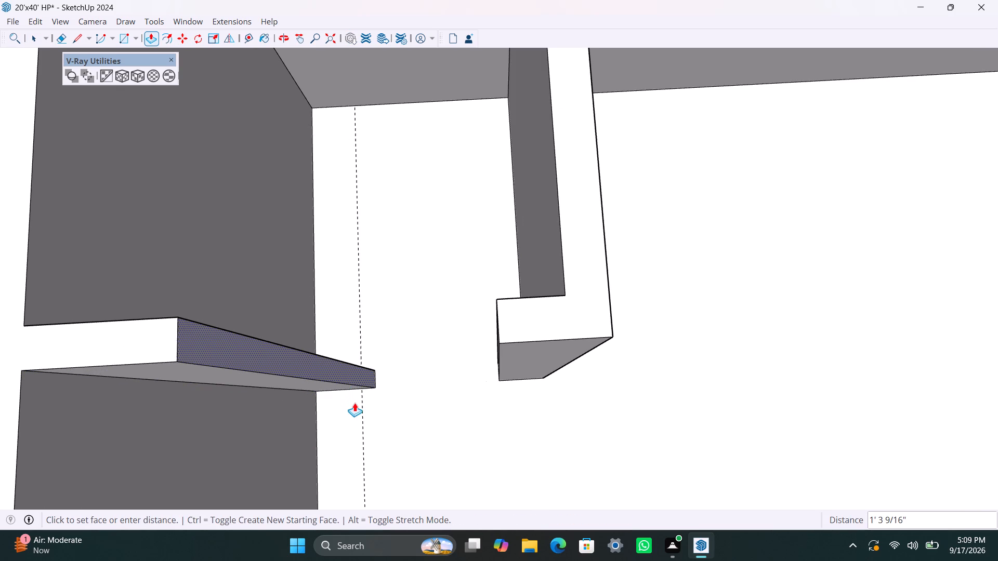
pyautogui.moveTo(354, 403); pyautogui.dragTo(365, 418)
pyautogui.press('space')
# Copy the top edge of the new wall stub's end face 3' downward to outline the lintel.
pyautogui.scroll(-5, 319, 346)
pyautogui.moveTo(332, 389); pyautogui.dragTo(221, 376, button='middle')
pyautogui.scroll(2, 264, 236)
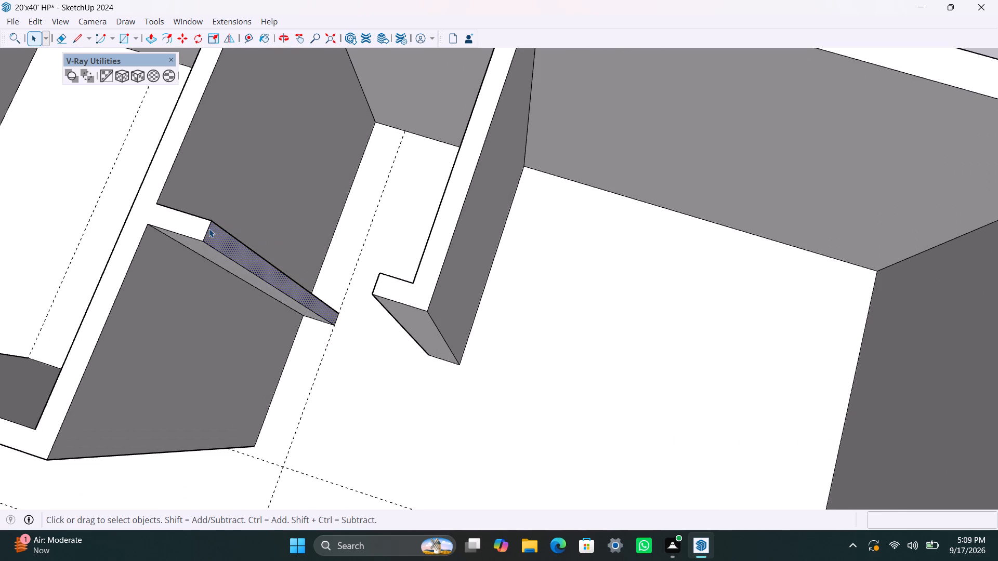
pyautogui.click(209, 229)
pyautogui.press('m')
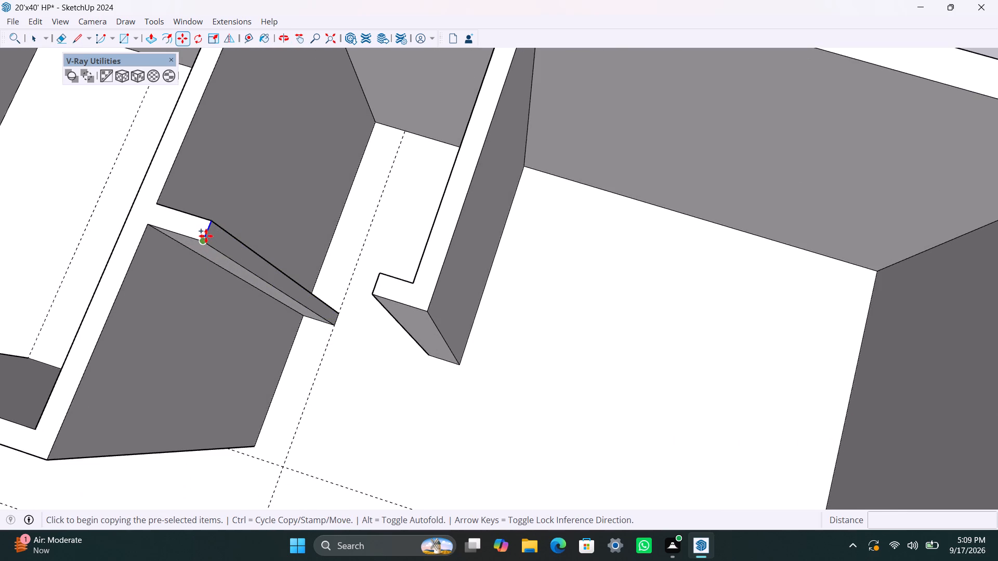
pyautogui.click(205, 241)
pyautogui.write("3'")
pyautogui.press('Return')
pyautogui.press('space')
# Extrude the 3' high upper face across the opening to the opposite jamb as a lintel, and save the model.
pyautogui.click(232, 250)
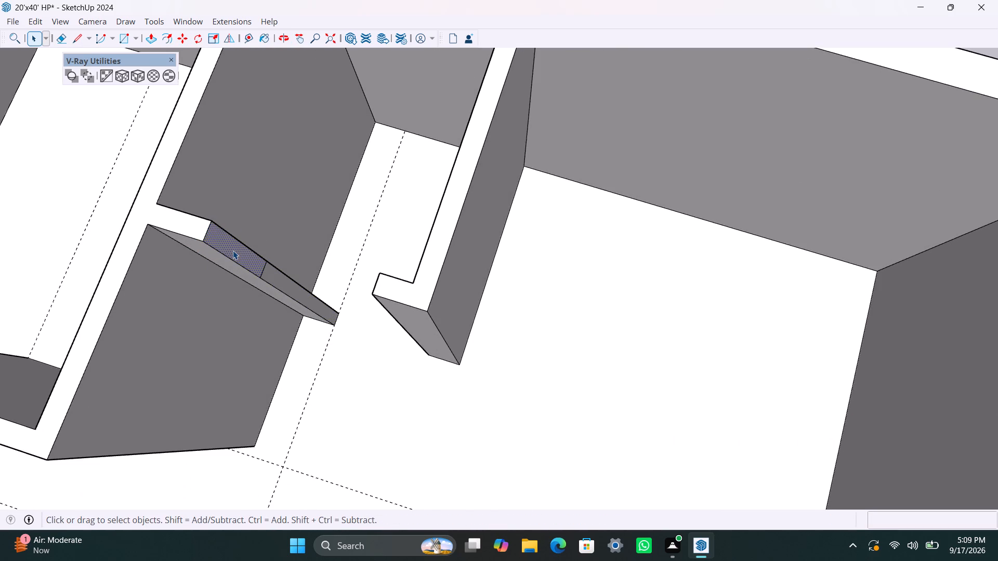
pyautogui.press('p')
pyautogui.moveTo(233, 250); pyautogui.dragTo(399, 291)
pyautogui.hotkey('ctrl', 's')
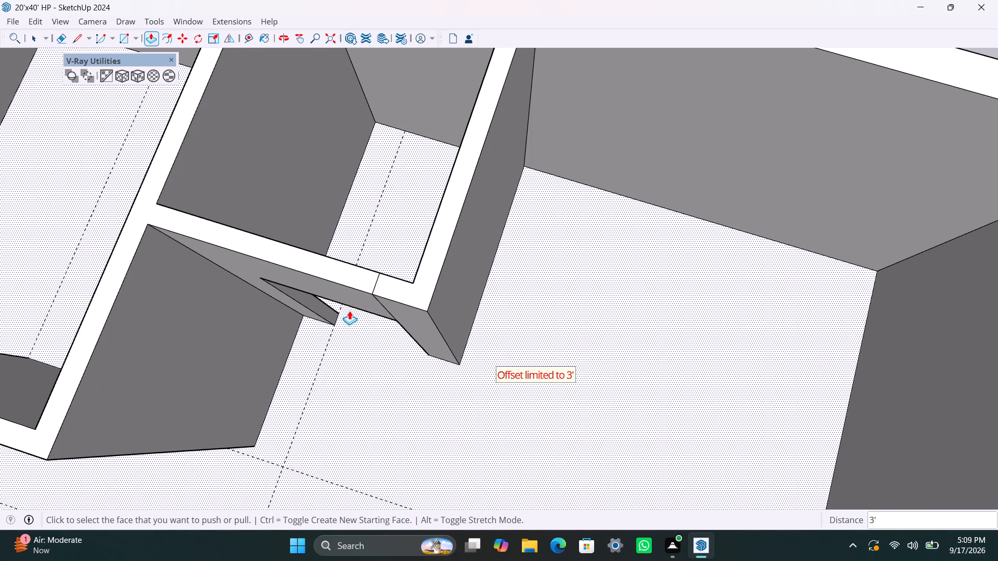
# Copy the large room's inner corner edge 11' along the end wall, and again 4.5" further, to mark a 4.5" strip.
pyautogui.scroll(-5, 350, 309)
pyautogui.moveTo(387, 309); pyautogui.dragTo(475, 149, button='middle')
pyautogui.scroll(4, 378, 252)
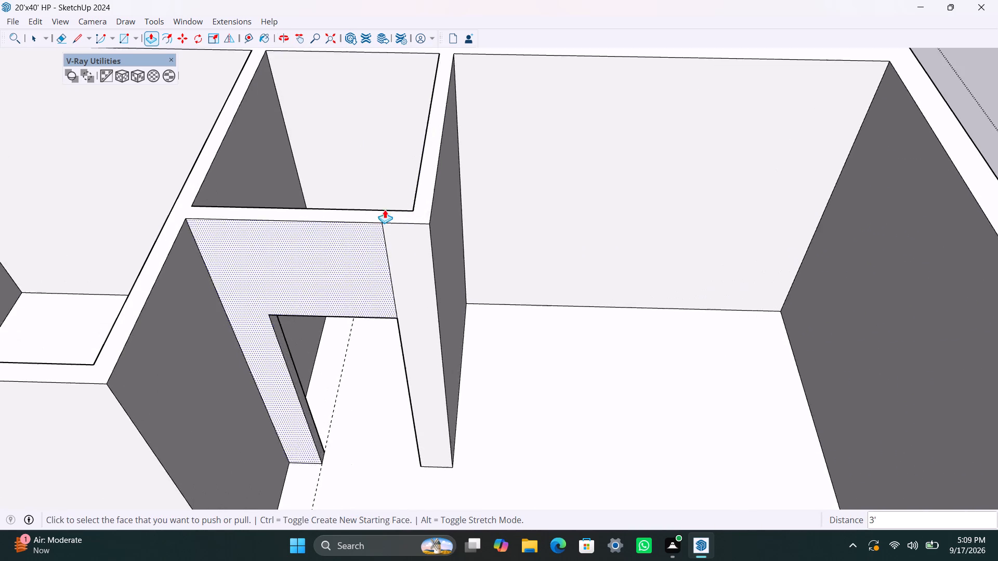
pyautogui.scroll(7, 385, 209)
pyautogui.scroll(-20, 380, 237)
pyautogui.scroll(-3, 380, 237)
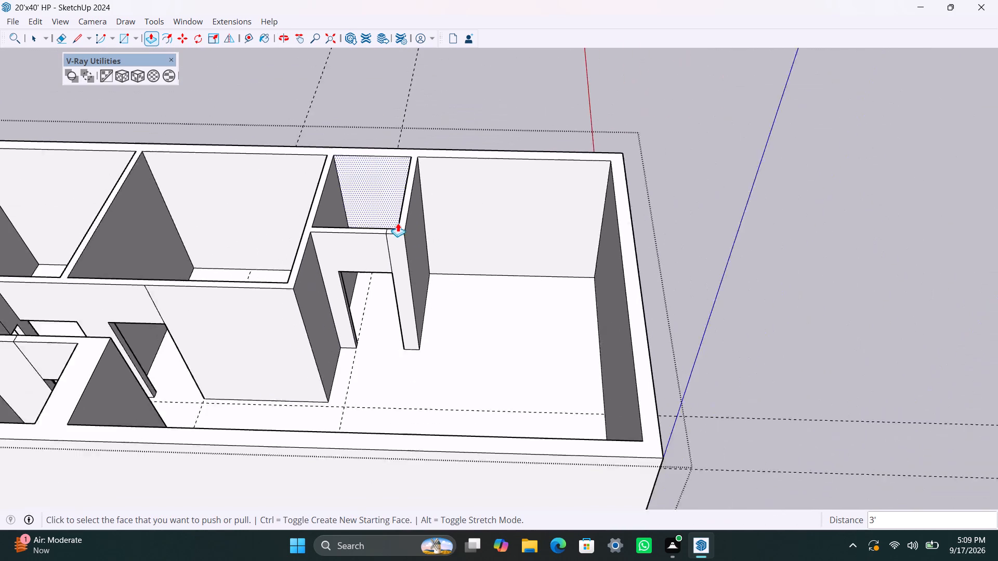
pyautogui.scroll(-3, 390, 262)
pyautogui.moveTo(373, 310); pyautogui.dragTo(795, 392, button='middle')
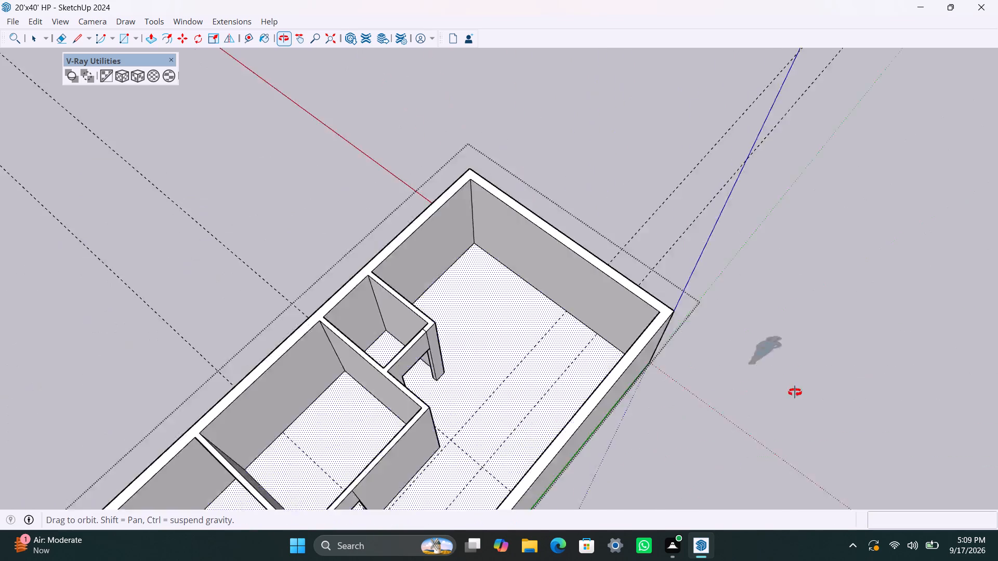
pyautogui.moveTo(795, 392); pyautogui.dragTo(890, 389, button='middle')
pyautogui.scroll(2, 485, 296)
pyautogui.moveTo(482, 299); pyautogui.dragTo(369, 283, button='middle')
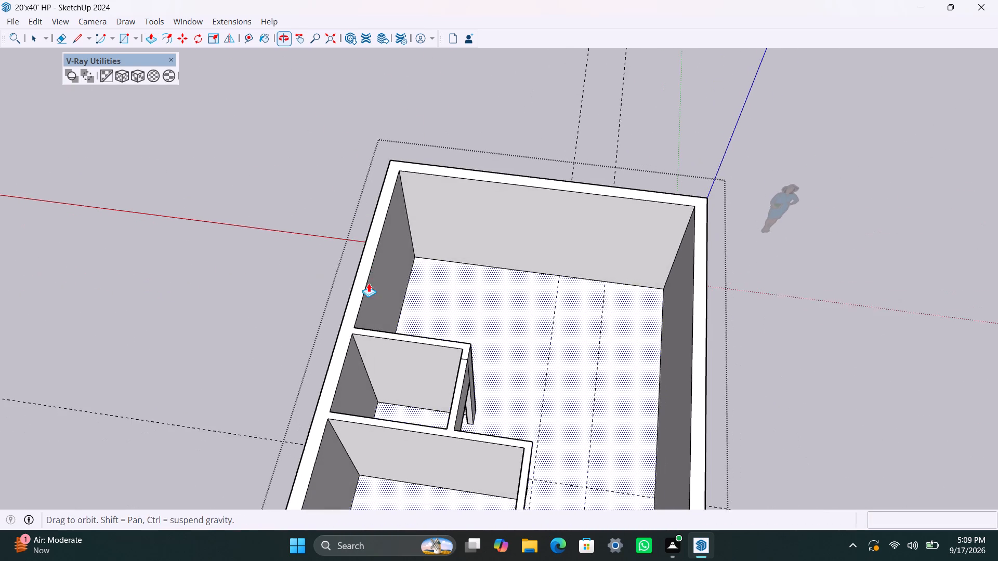
pyautogui.moveTo(369, 283); pyautogui.dragTo(370, 287, button='middle')
pyautogui.press('space')
pyautogui.click(412, 234)
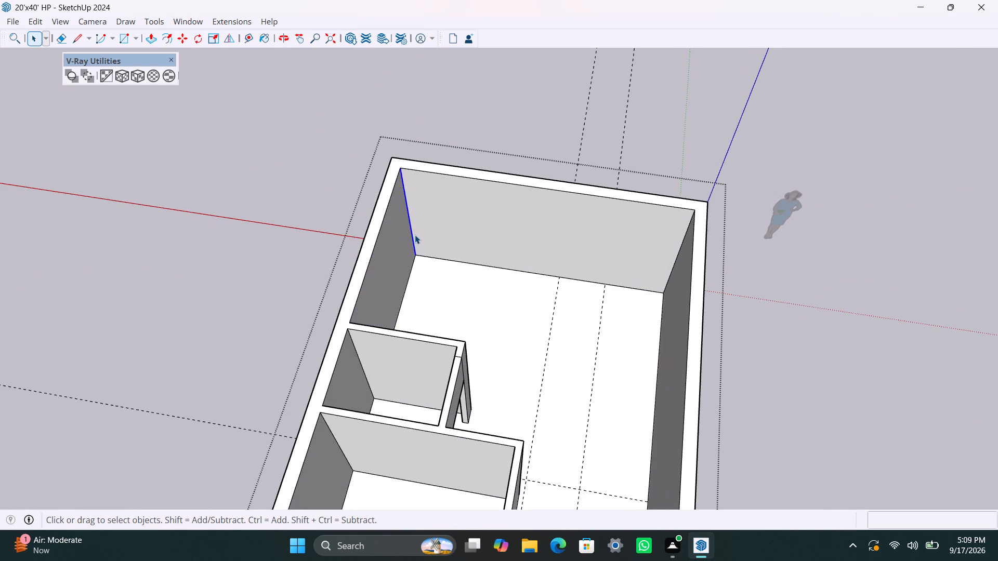
pyautogui.press('m')
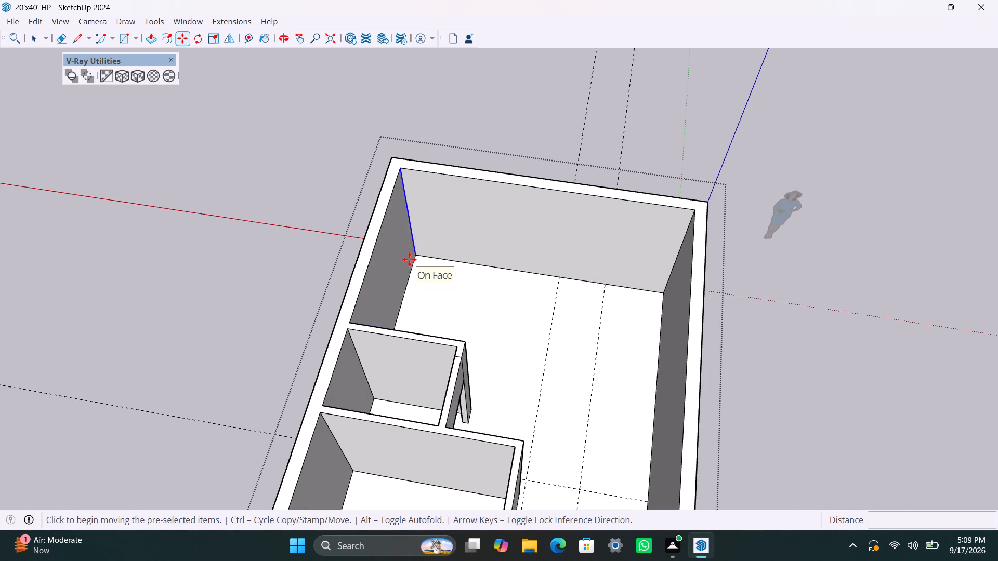
pyautogui.moveTo(422, 258); pyautogui.dragTo(430, 259)
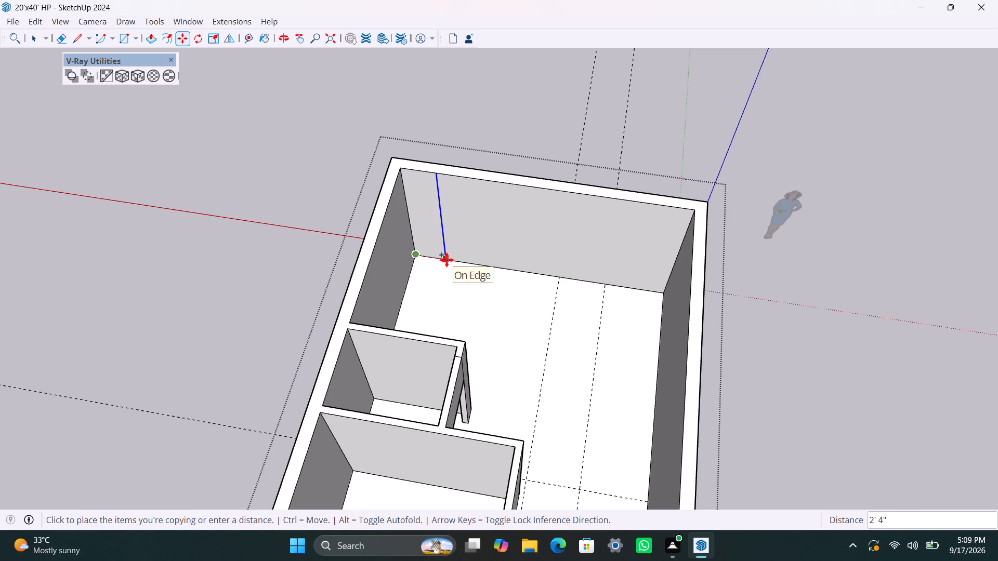
pyautogui.write("11'")
pyautogui.press('Return')
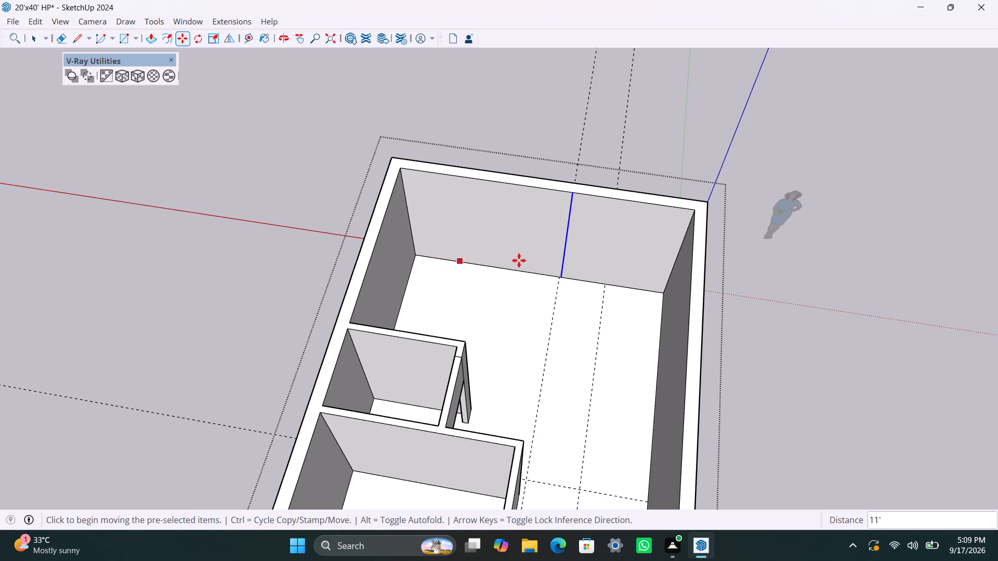
pyautogui.click(560, 279)
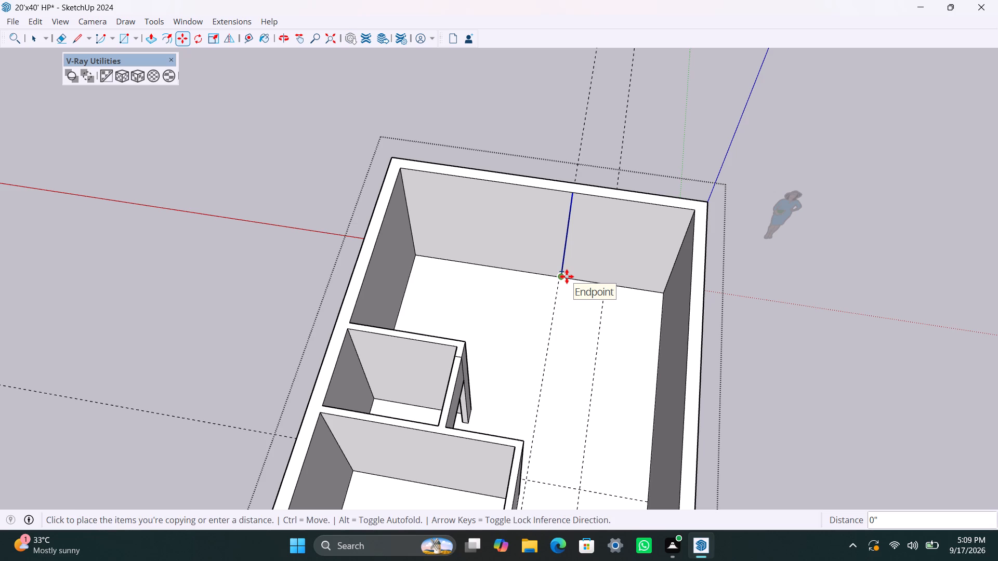
pyautogui.write('4.5"')
pyautogui.press('Return')
pyautogui.press('space')
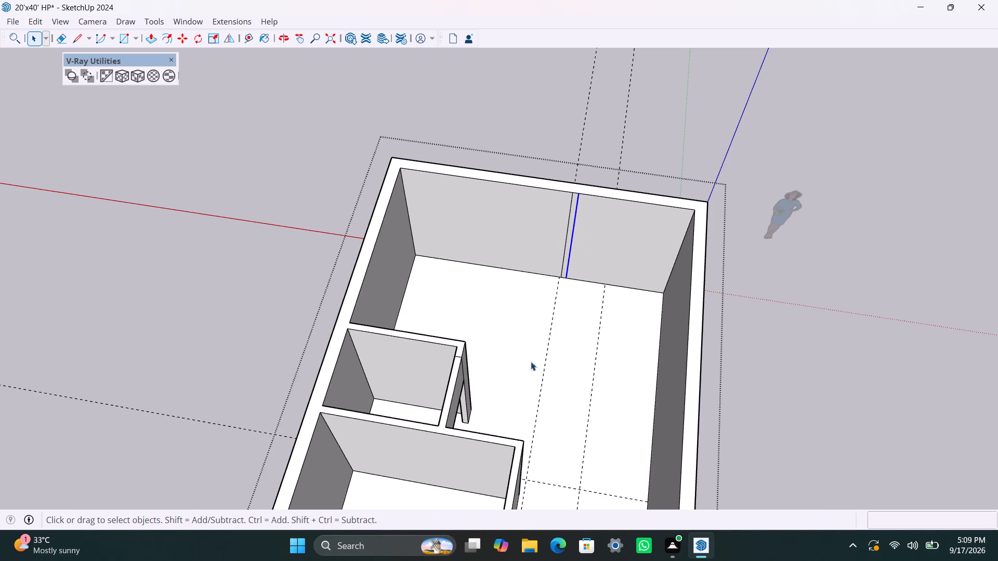
# Check the middle room's inside width with the Dimension tool between its two floor corners, without placing a dimension.
pyautogui.scroll(-2, 533, 435)
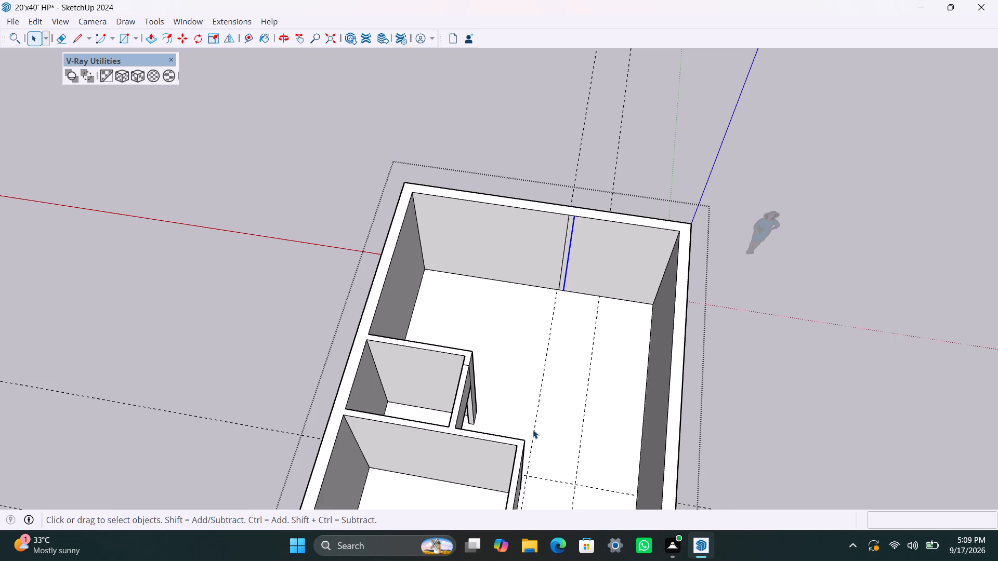
pyautogui.scroll(-6, 533, 430)
pyautogui.keyDown('shift'); pyautogui.moveTo(532, 429); pyautogui.dragTo(504, 306, button='middle'); pyautogui.keyUp('shift')
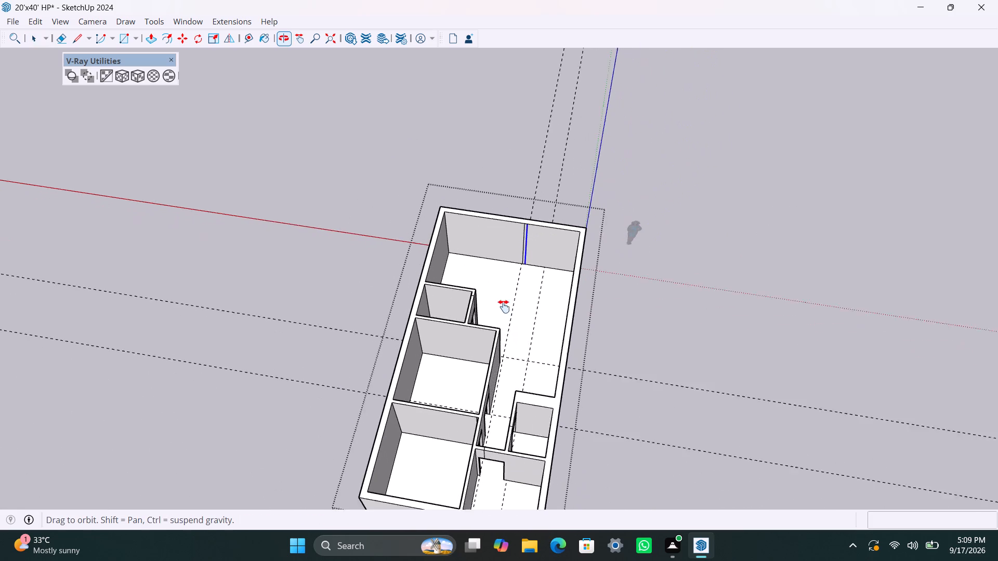
pyautogui.keyDown('shift'); pyautogui.moveTo(504, 306); pyautogui.dragTo(503, 305, button='middle'); pyautogui.keyUp('shift')
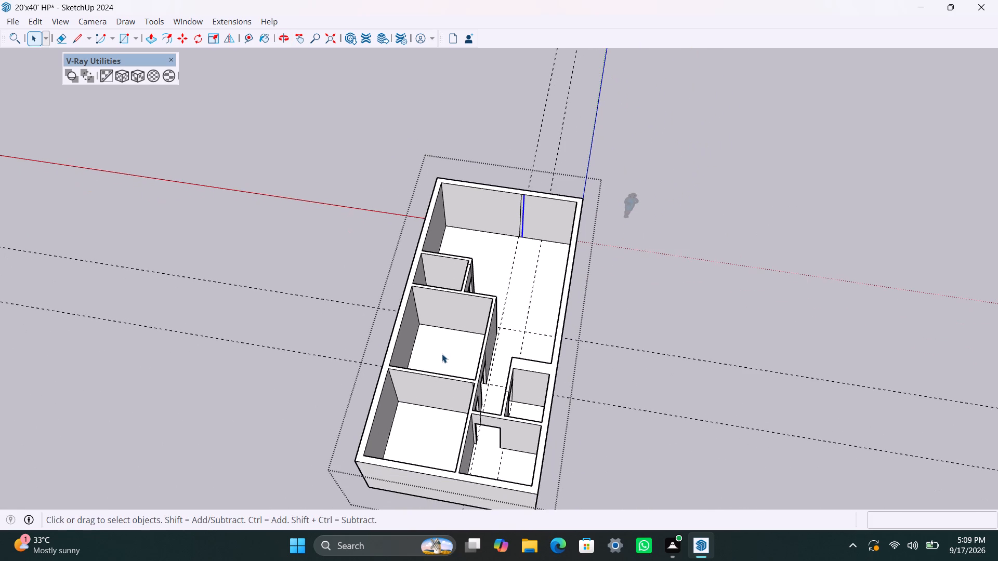
pyautogui.scroll(2, 421, 357)
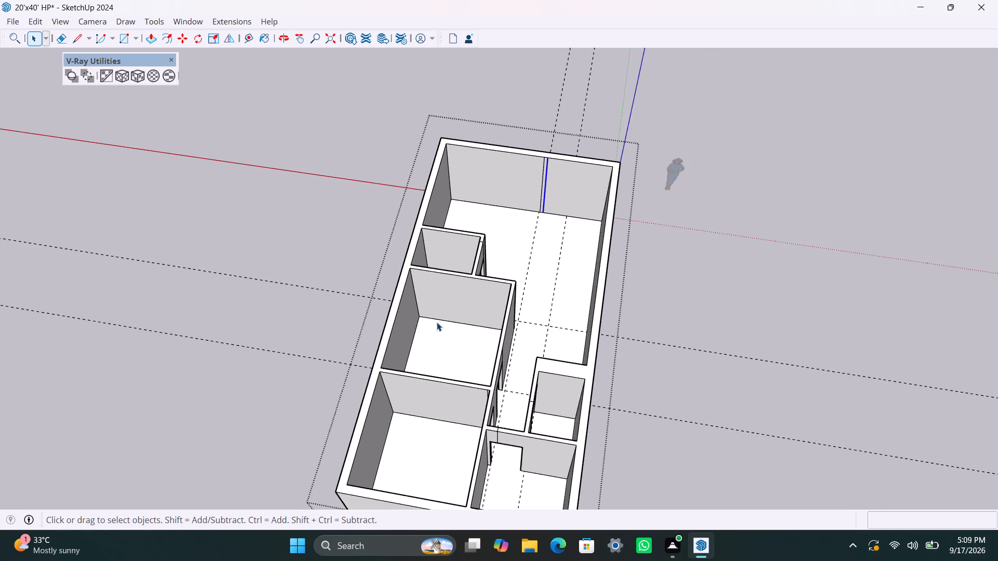
pyautogui.scroll(1, 439, 314)
pyautogui.press('d')
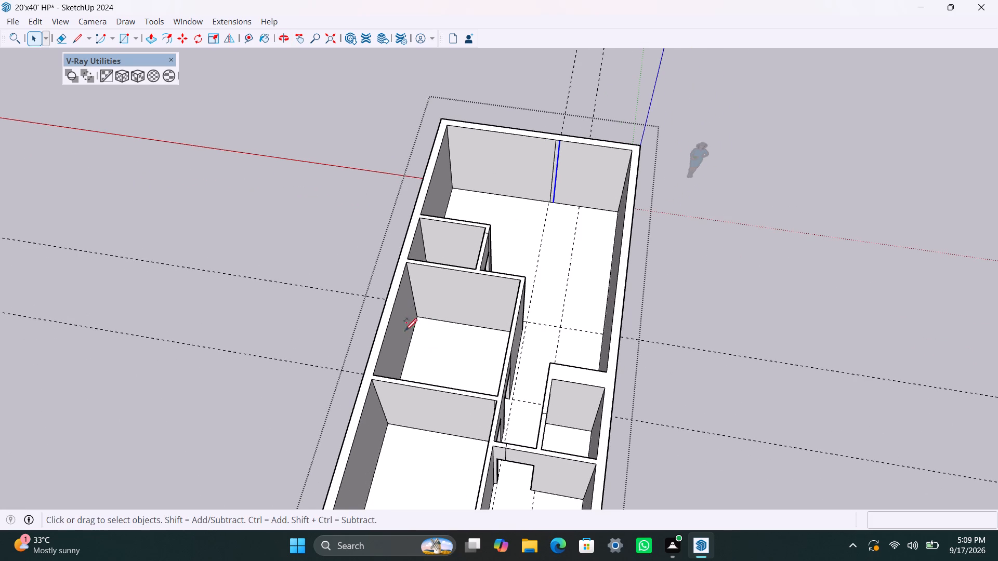
pyautogui.click(421, 318)
pyautogui.scroll(-1, 493, 329)
pyautogui.moveTo(497, 330); pyautogui.dragTo(542, 338, button='middle')
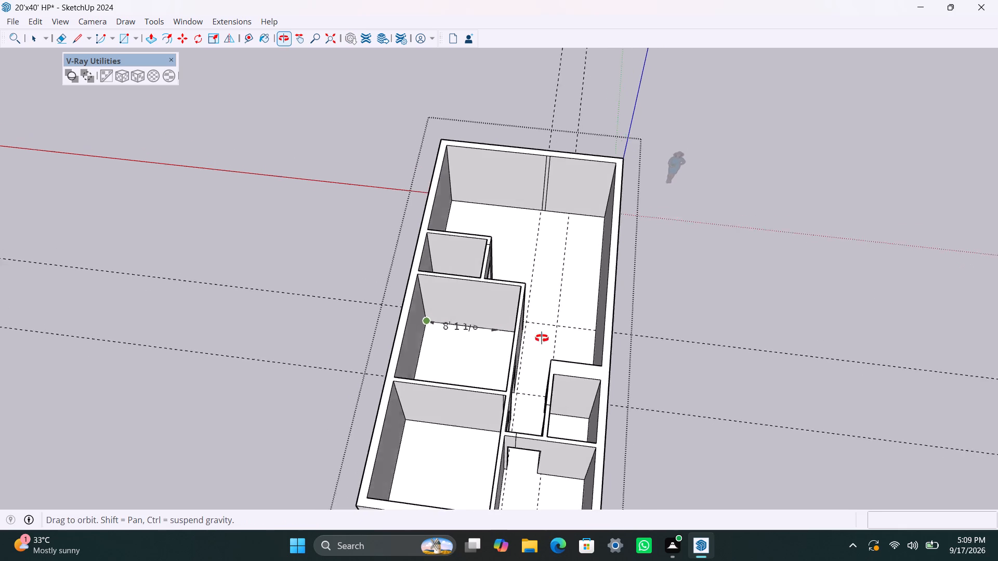
pyautogui.moveTo(542, 338); pyautogui.dragTo(560, 341, button='middle')
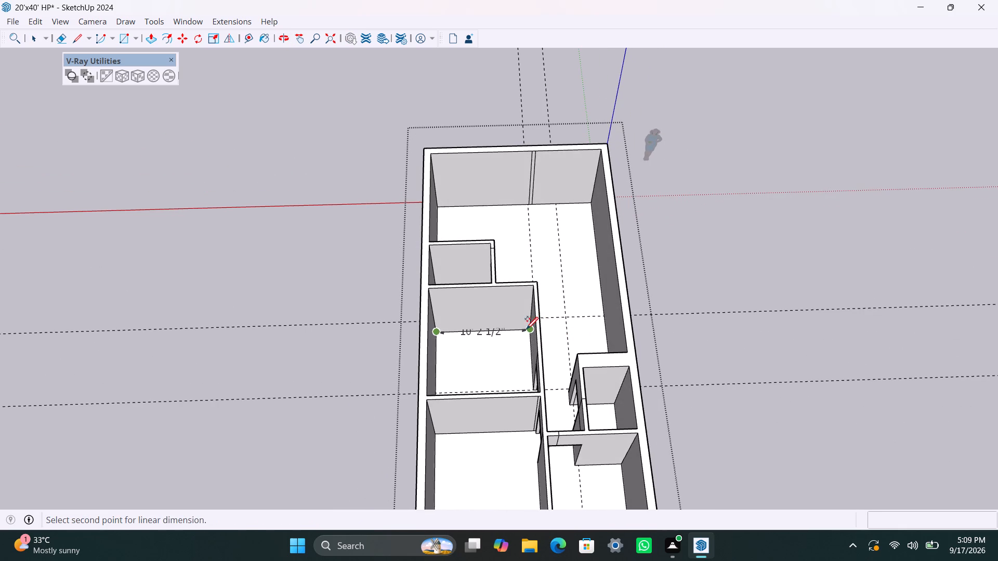
pyautogui.scroll(10, 529, 328)
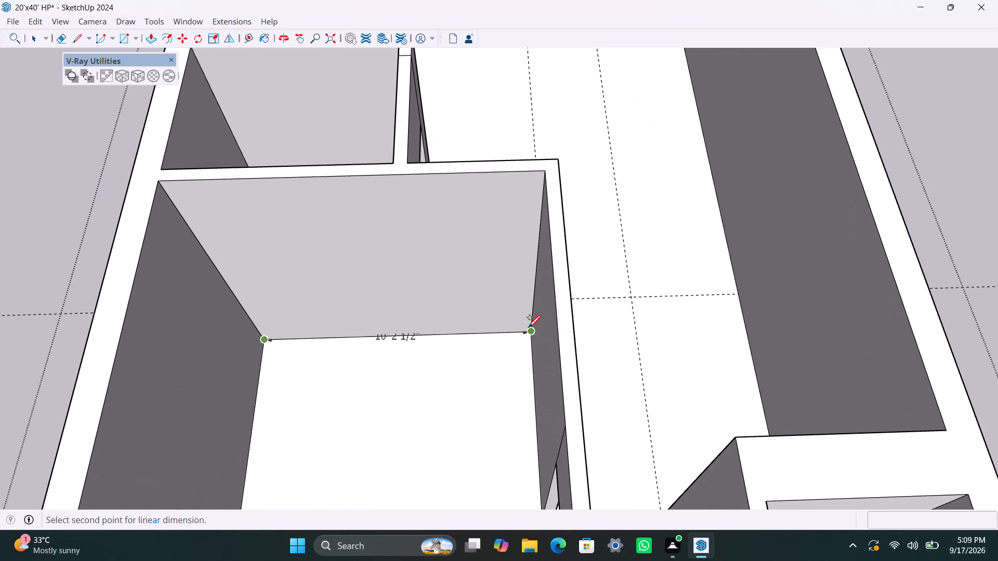
pyautogui.scroll(2, 528, 327)
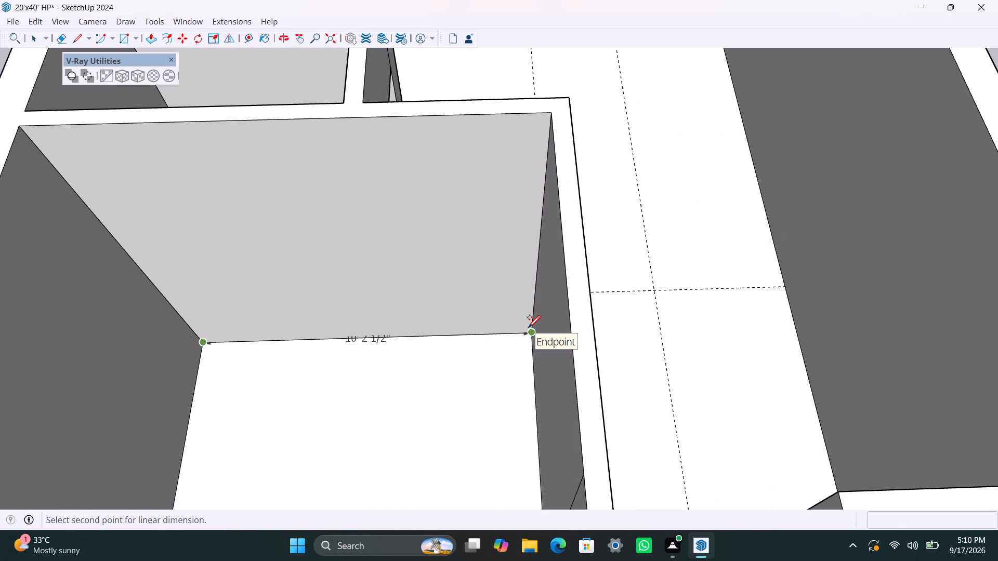
pyautogui.press('Escape')
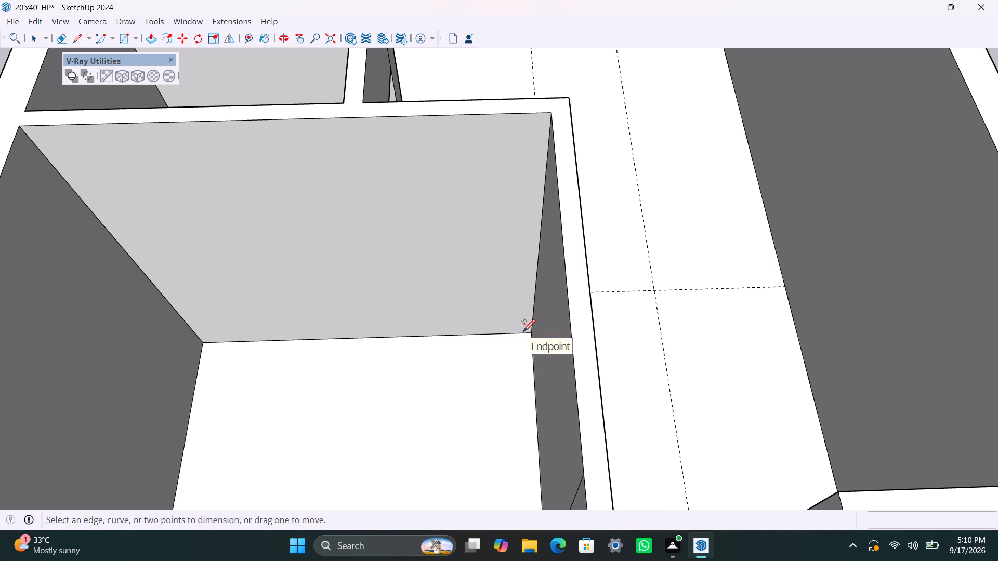
pyautogui.press('space')
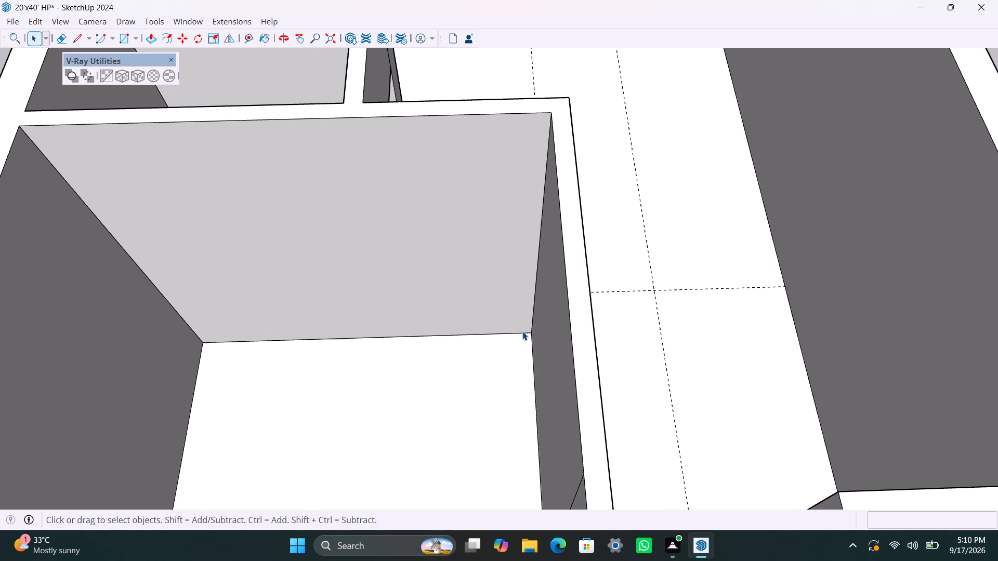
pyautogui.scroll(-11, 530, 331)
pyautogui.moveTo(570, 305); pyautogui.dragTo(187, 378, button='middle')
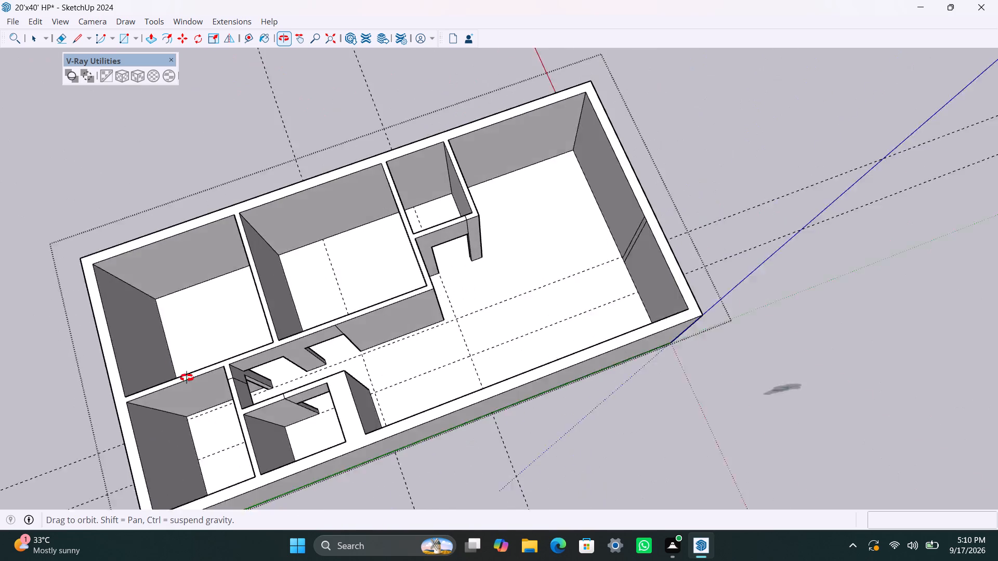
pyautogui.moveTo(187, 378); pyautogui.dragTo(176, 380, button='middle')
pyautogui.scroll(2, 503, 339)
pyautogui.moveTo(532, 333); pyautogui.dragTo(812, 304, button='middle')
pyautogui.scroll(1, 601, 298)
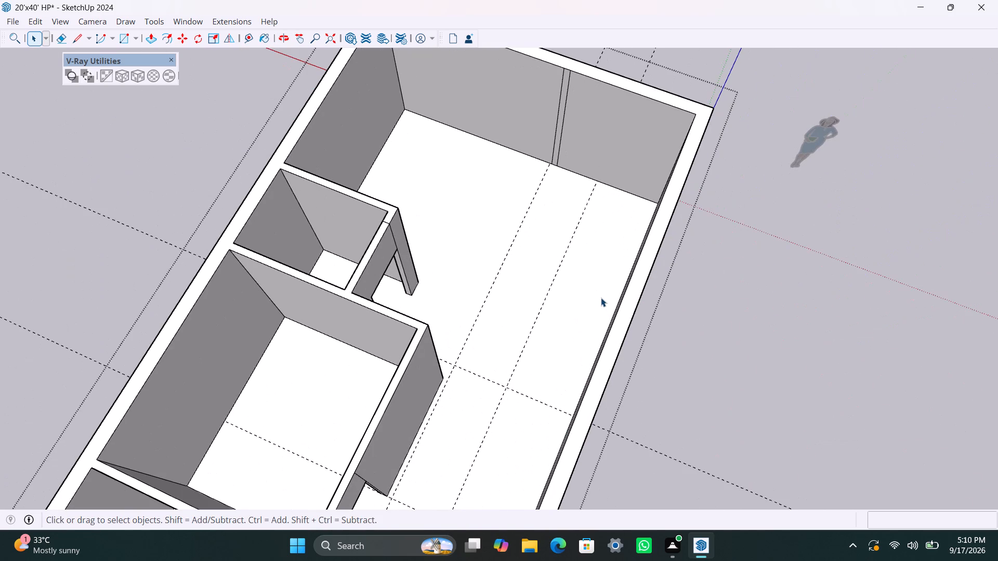
# Undo the two edge copies that marked the 4.5" strip on the end wall.
pyautogui.hotkey('ctrl', 'z')
pyautogui.hotkey('ctrl', 'z')
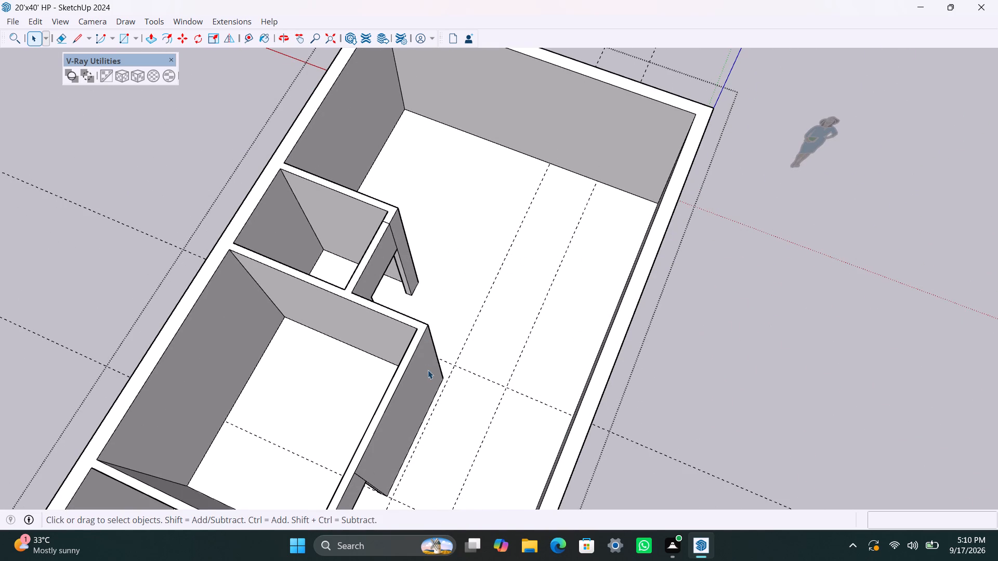
# Copy the inner corner edge 10' 7" along the end wall, in line with the middle room's outer corner, and again 4.5" back.
pyautogui.click(404, 97)
pyautogui.press('m')
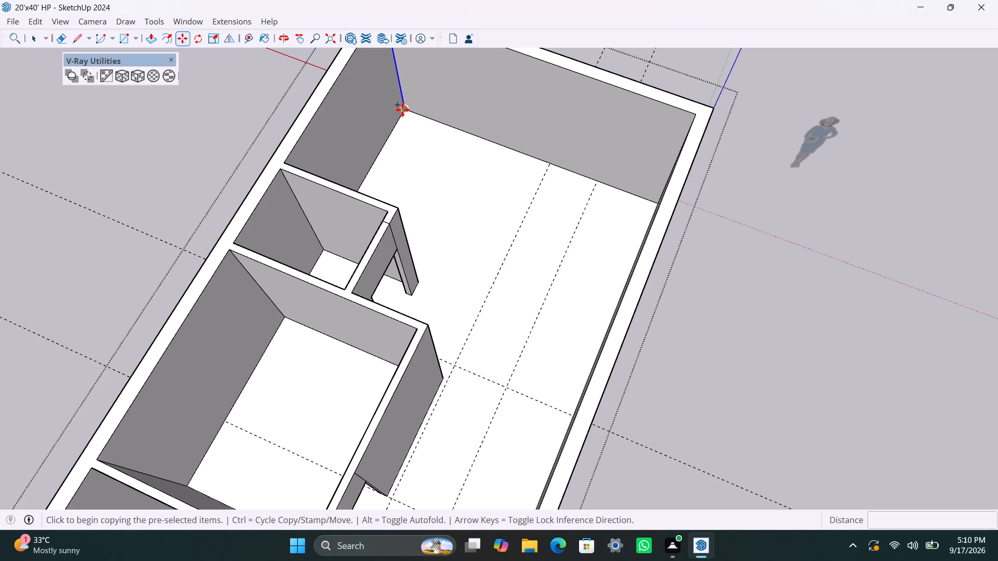
pyautogui.moveTo(402, 110); pyautogui.dragTo(410, 110)
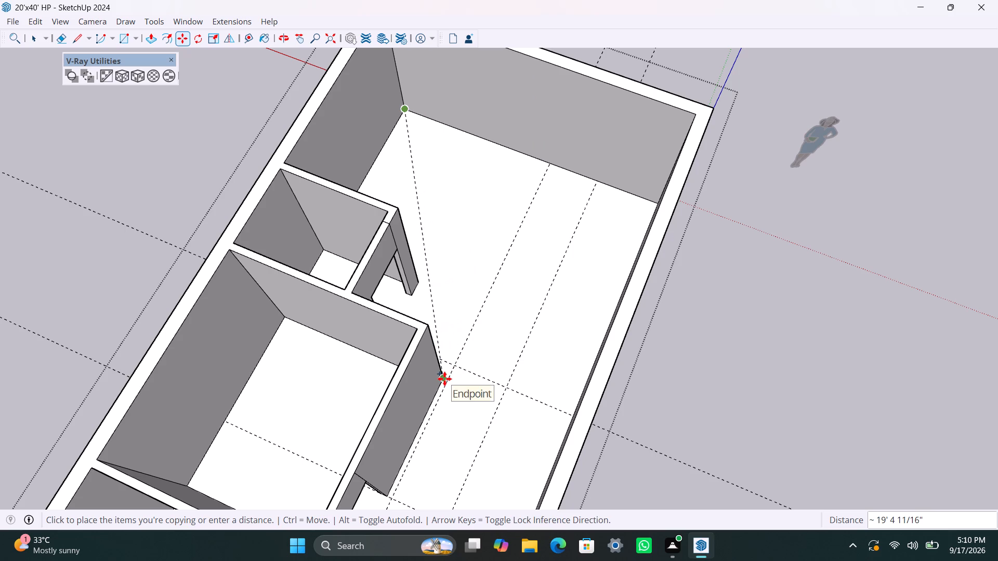
pyautogui.click(542, 163)
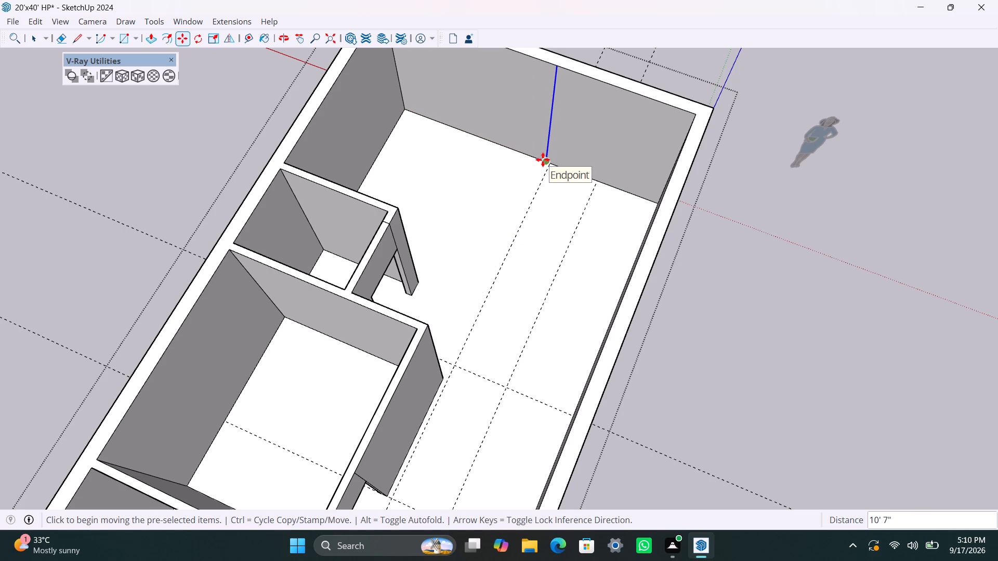
pyautogui.click(543, 159)
pyautogui.write('4.5"')
pyautogui.press('Return')
pyautogui.press('space')
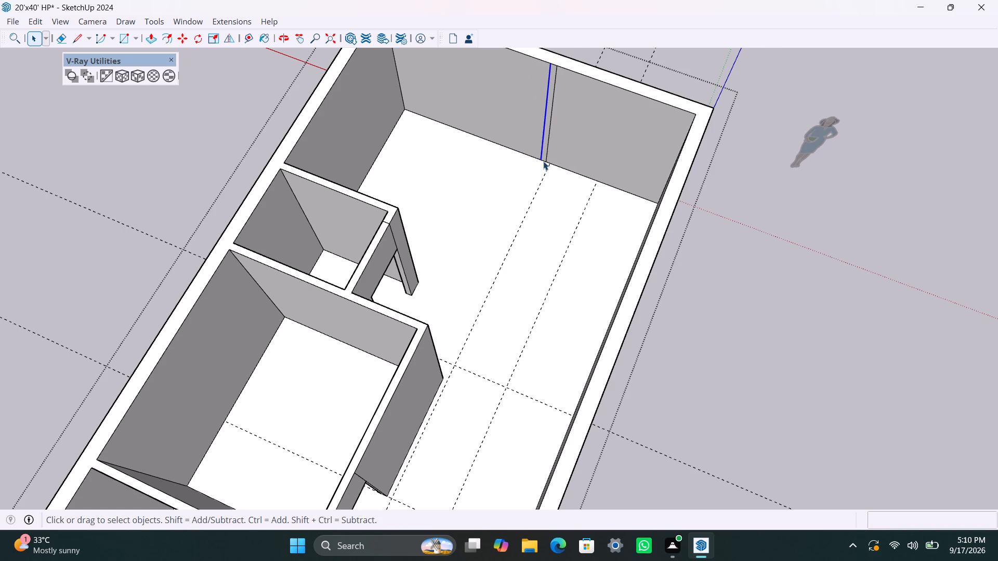
# Extrude the 4.5" strip from the end wall level with the small room's existing wall, and extend that partition another 4.5".
pyautogui.scroll(4, 543, 161)
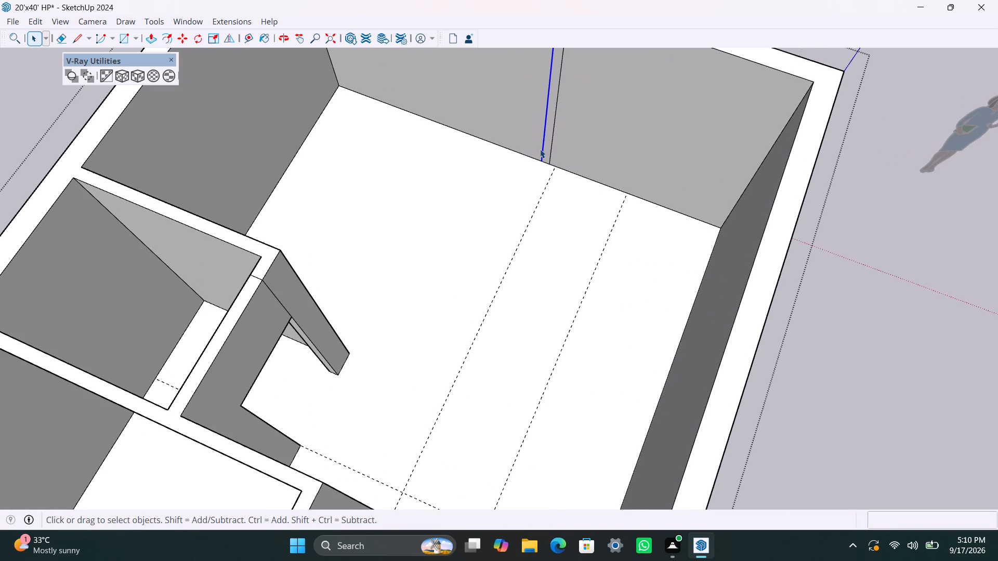
pyautogui.click(548, 133)
pyautogui.press('p')
pyautogui.moveTo(549, 132); pyautogui.dragTo(519, 224)
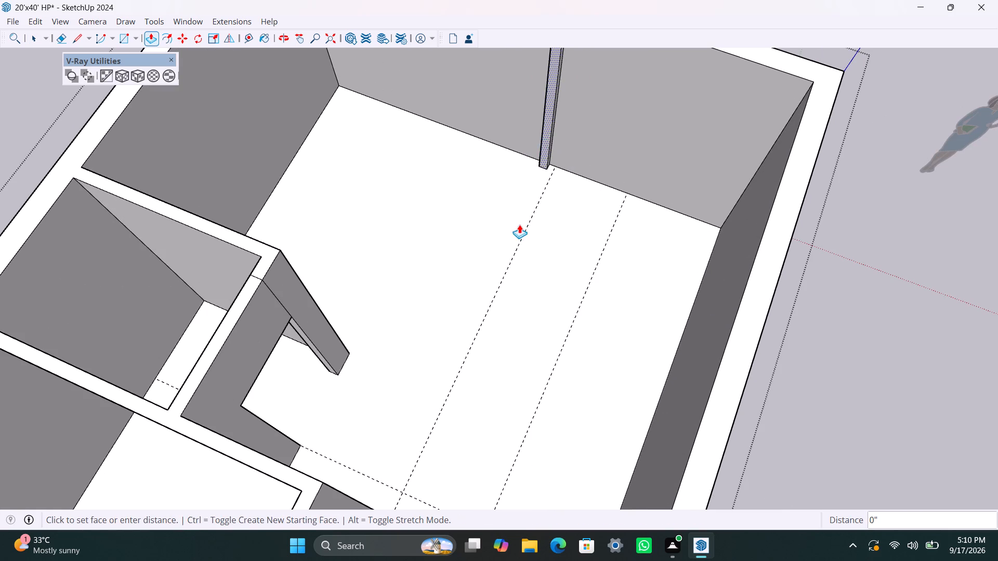
pyautogui.moveTo(519, 224); pyautogui.dragTo(346, 342)
pyautogui.click(416, 331)
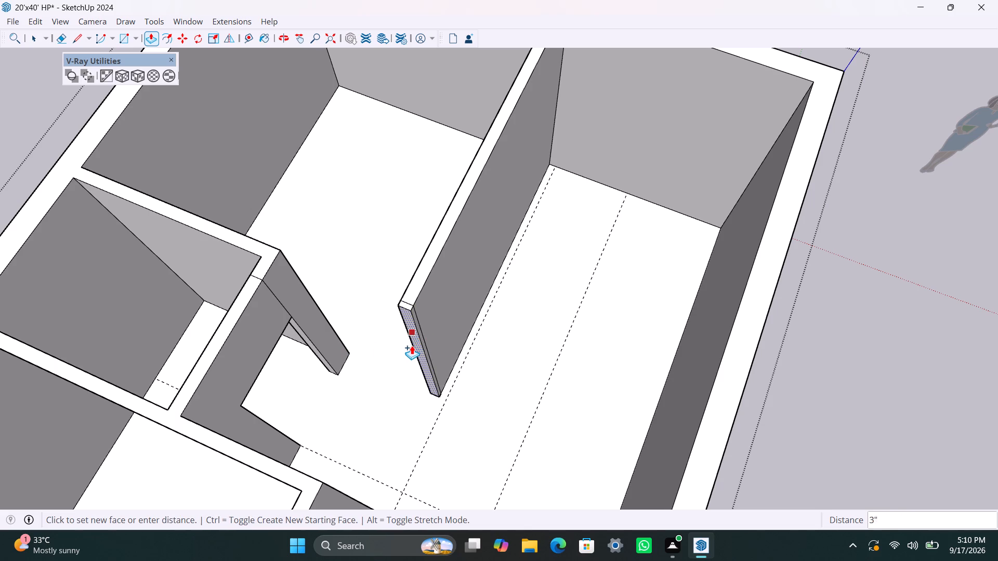
pyautogui.write('4.5"')
pyautogui.press('Return')
pyautogui.press('space')
# Extrude the 4.5" side face at the partition's free end 1' toward the small room as a wall stub.
pyautogui.scroll(-3, 386, 383)
pyautogui.moveTo(405, 373); pyautogui.dragTo(701, 393, button='middle')
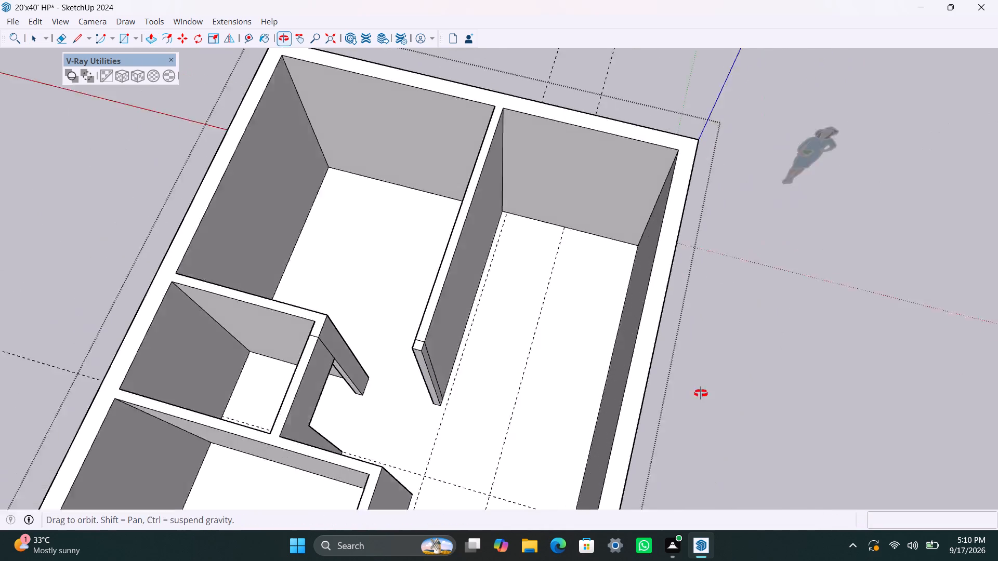
pyautogui.moveTo(701, 393); pyautogui.dragTo(805, 378, button='middle')
pyautogui.scroll(3, 620, 341)
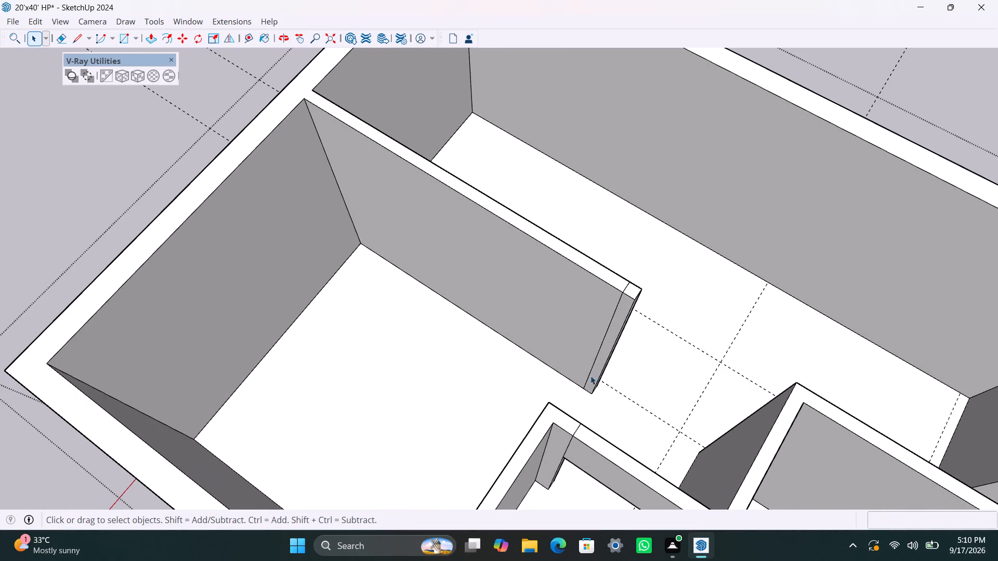
pyautogui.moveTo(585, 400); pyautogui.dragTo(575, 425, button='middle')
pyautogui.scroll(3, 588, 380)
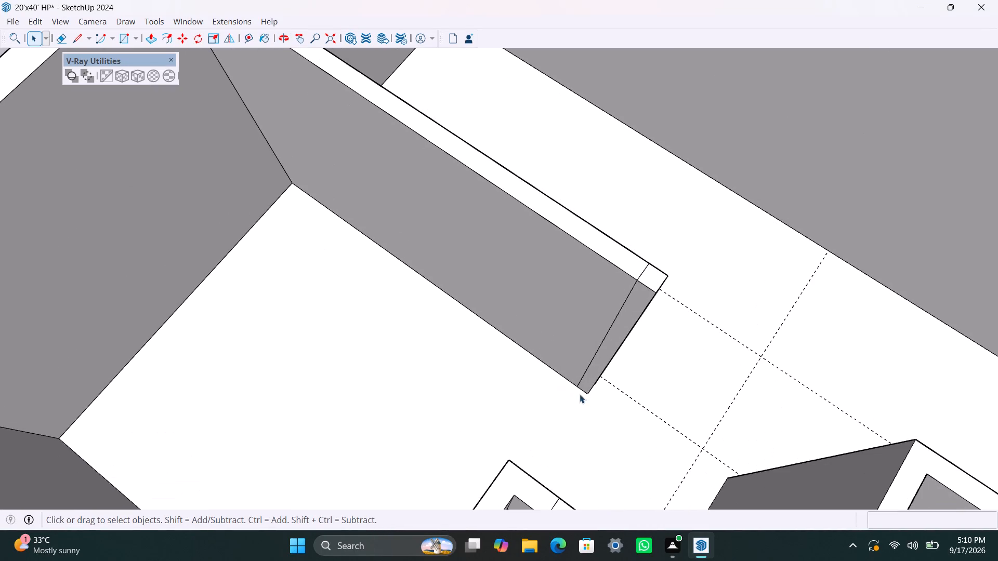
pyautogui.click(592, 382)
pyautogui.press('p')
pyautogui.moveTo(592, 382); pyautogui.dragTo(583, 404)
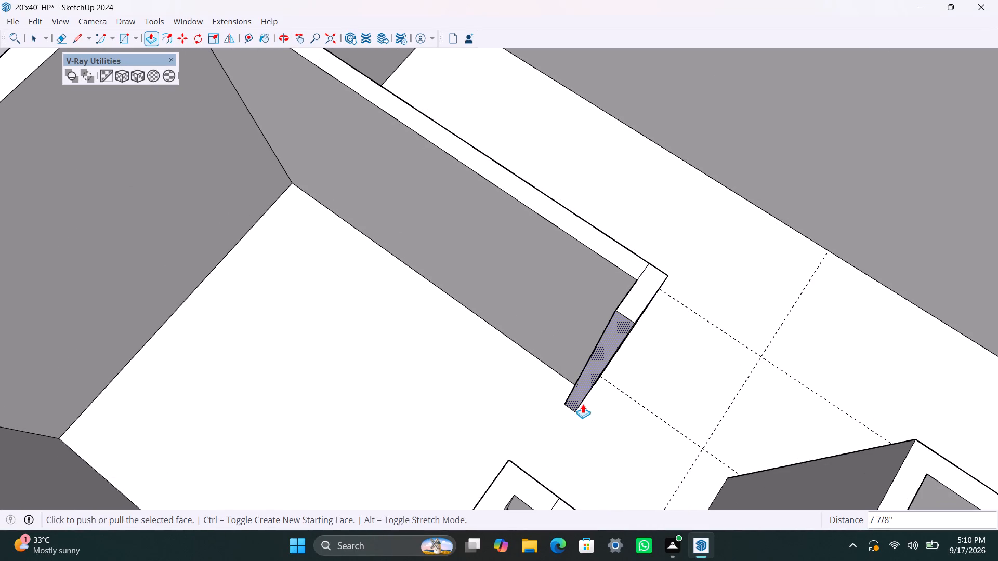
pyautogui.press('1')
pyautogui.press("'")
pyautogui.press('Return')
pyautogui.press('space')
# Place a guide line 3' from the small room's wall corner to mark the door opening beside the new stub.
pyautogui.scroll(-3, 585, 404)
pyautogui.moveTo(587, 412); pyautogui.dragTo(475, 448, button='middle')
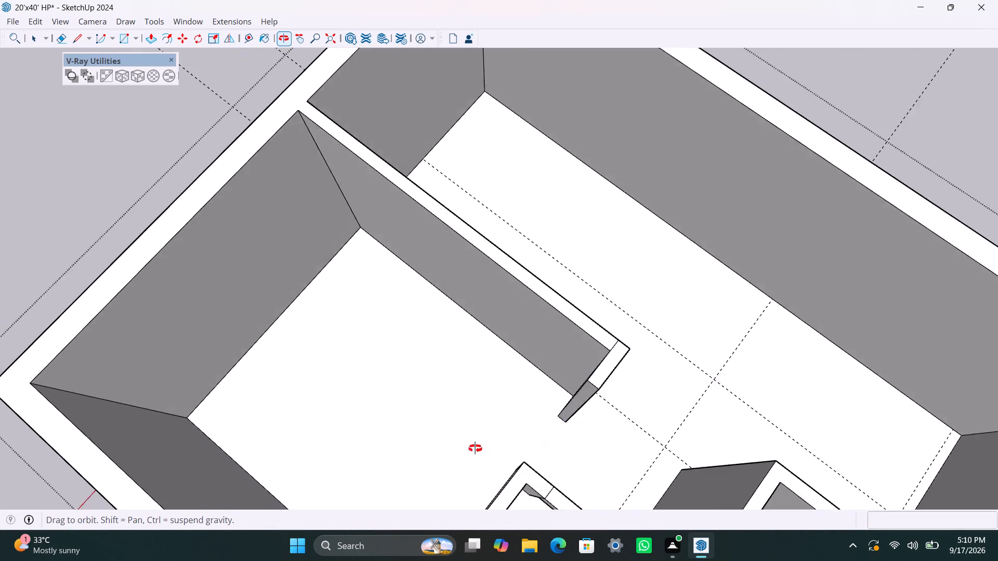
pyautogui.moveTo(475, 448); pyautogui.dragTo(410, 417, button='middle')
pyautogui.scroll(1, 454, 455)
pyautogui.press('t')
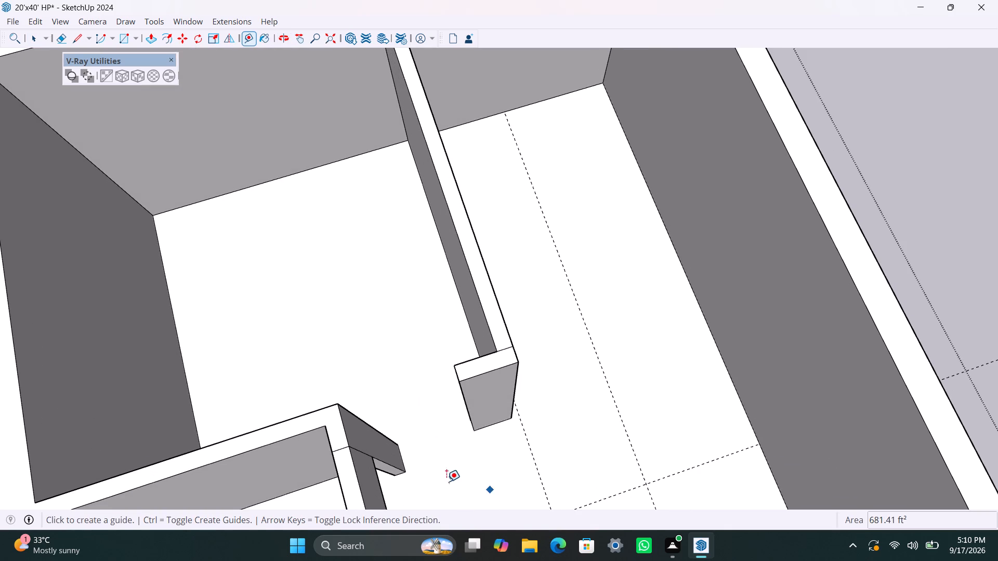
pyautogui.click(402, 455)
pyautogui.write("3'")
pyautogui.press('Return')
pyautogui.press('space')
# Push the stub's end face back to the guide line to leave a 3' door opening.
pyautogui.scroll(1, 452, 444)
pyautogui.scroll(-2, 455, 444)
pyautogui.moveTo(493, 453); pyautogui.dragTo(573, 466, button='middle')
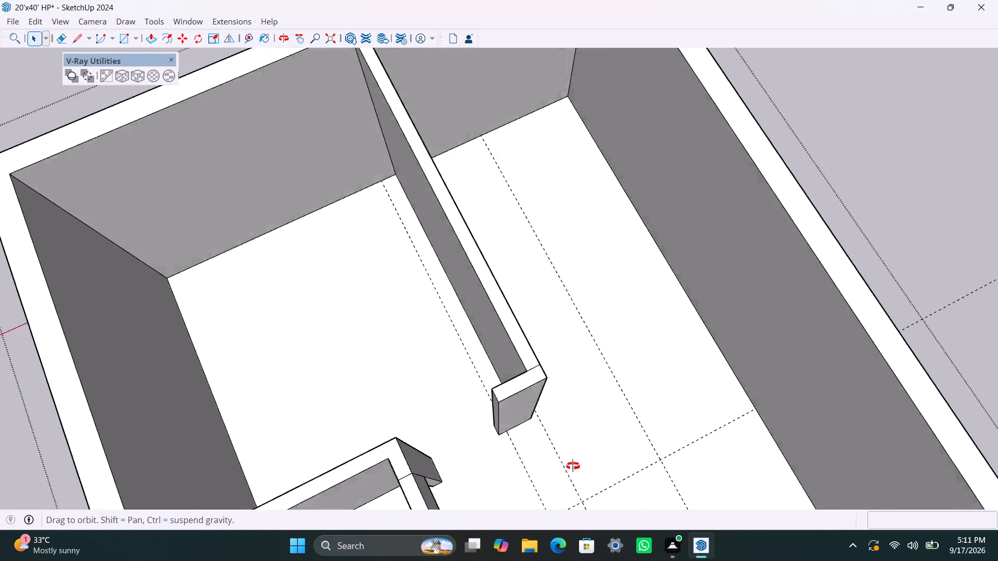
pyautogui.moveTo(573, 466); pyautogui.dragTo(626, 466, button='middle')
pyautogui.scroll(2, 564, 420)
pyautogui.click(564, 407)
pyautogui.press('p')
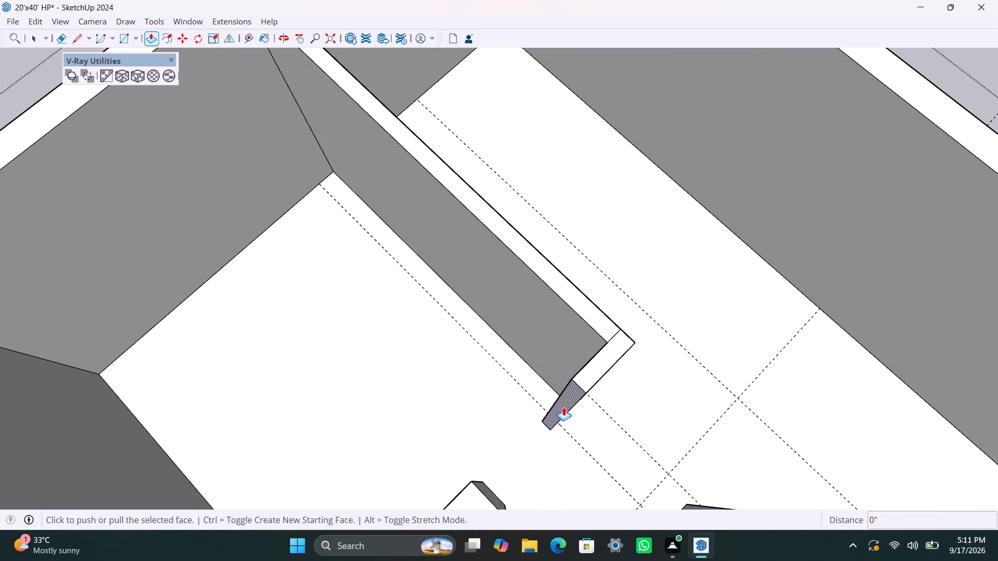
pyautogui.moveTo(563, 407); pyautogui.dragTo(581, 452)
pyautogui.press('space')
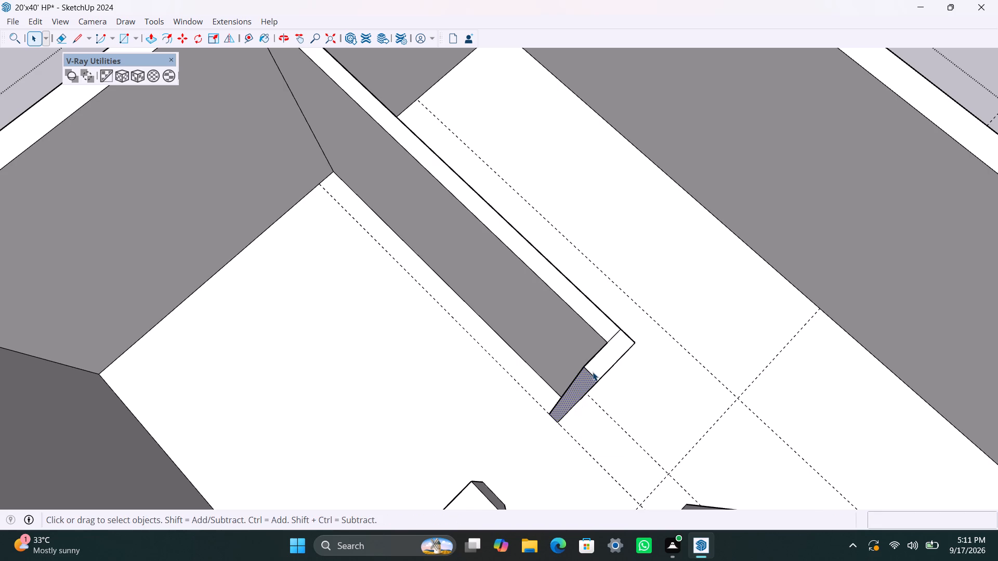
# Copy the top edge of the stub's end face 3' downward to outline the lintel.
pyautogui.click(596, 379)
pyautogui.press('m')
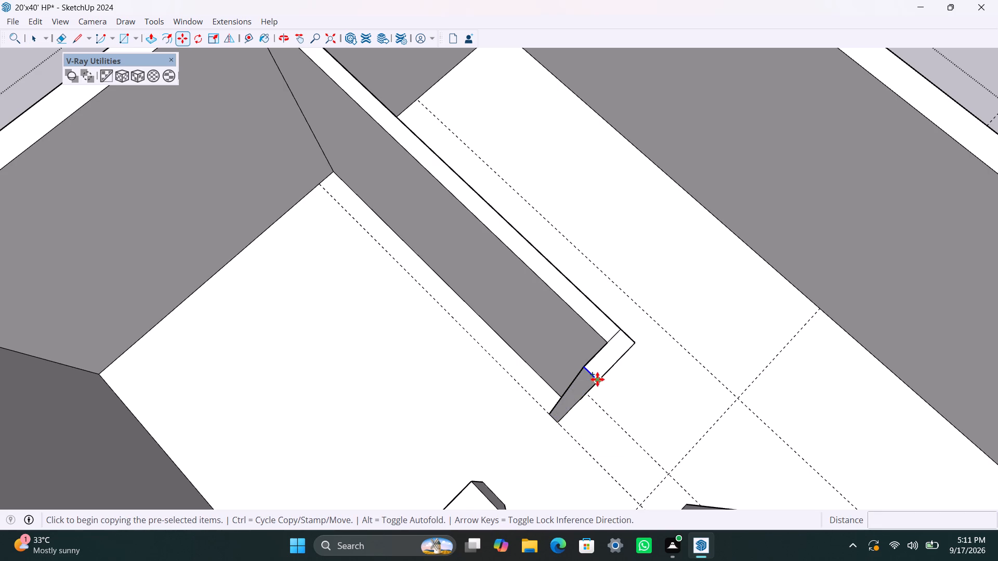
pyautogui.moveTo(598, 379); pyautogui.dragTo(592, 387)
pyautogui.write("3'")
pyautogui.press('Return')
pyautogui.press('space')
# Extrude the stub's 3' high upper face across the opening to the small room's wall as a lintel, and save the model.
pyautogui.click(586, 384)
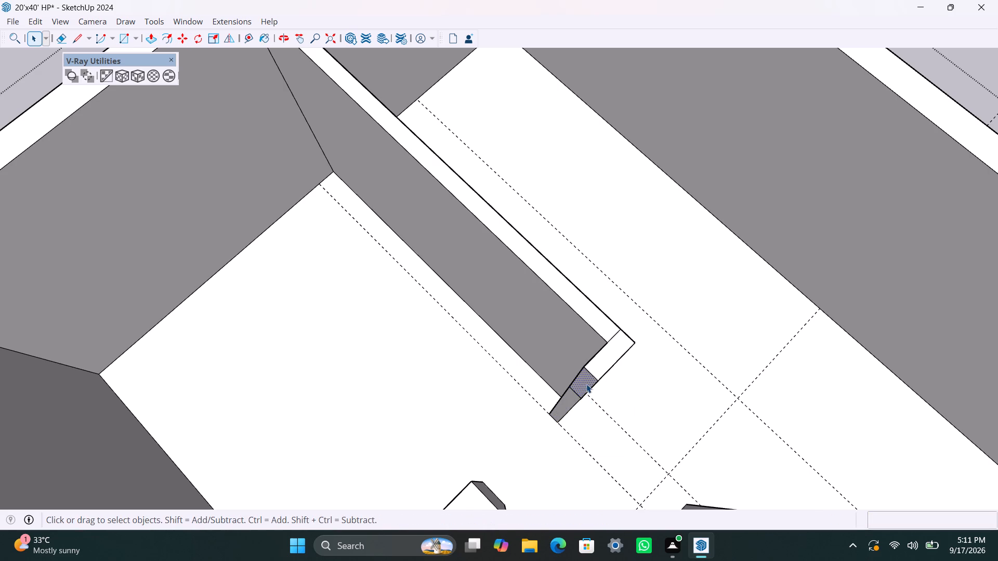
pyautogui.press('p')
pyautogui.moveTo(586, 384); pyautogui.dragTo(483, 487)
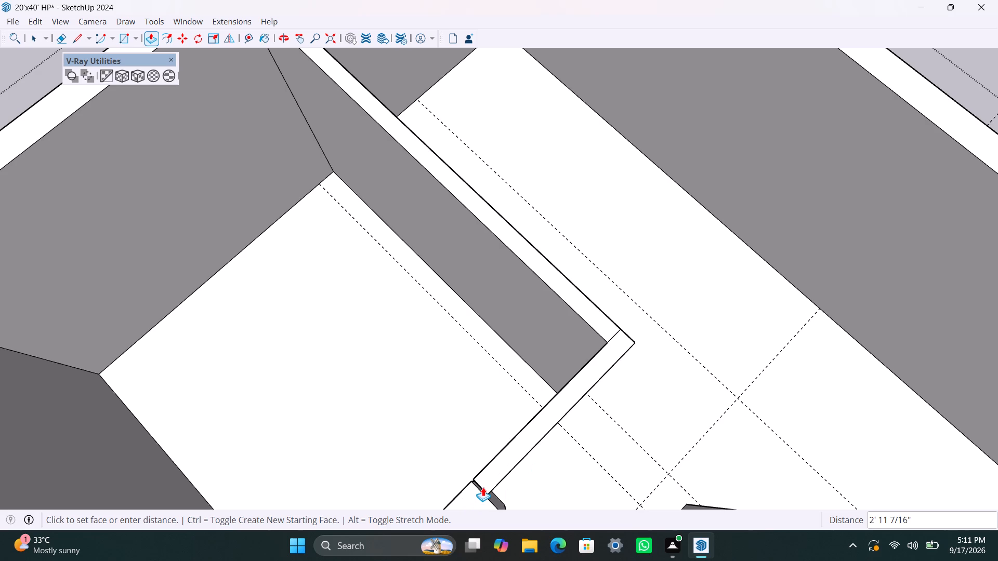
pyautogui.moveTo(483, 487); pyautogui.dragTo(494, 498)
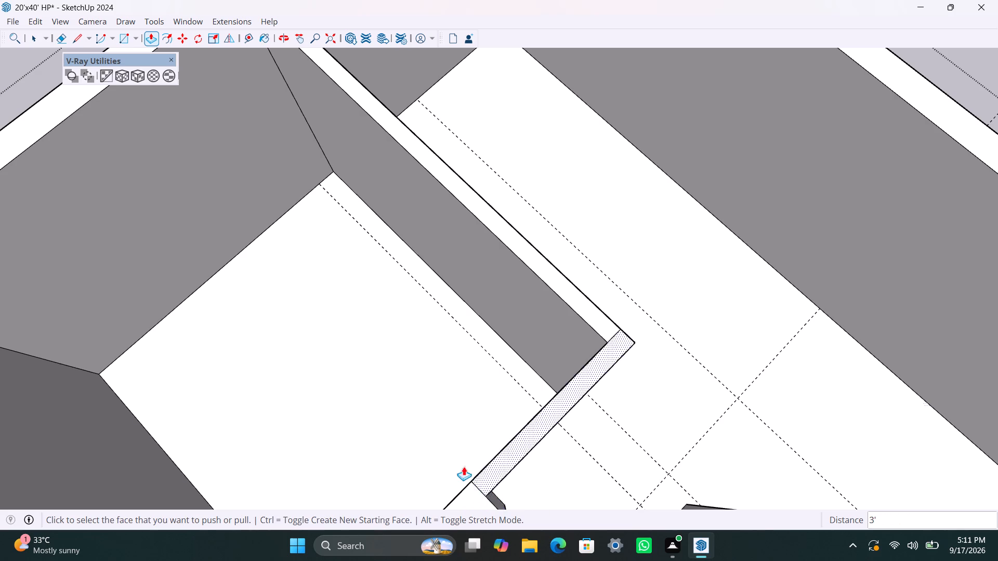
pyautogui.scroll(-5, 431, 420)
pyautogui.moveTo(444, 440); pyautogui.dragTo(254, 387, button='middle')
pyautogui.hotkey('ctrl', 's')
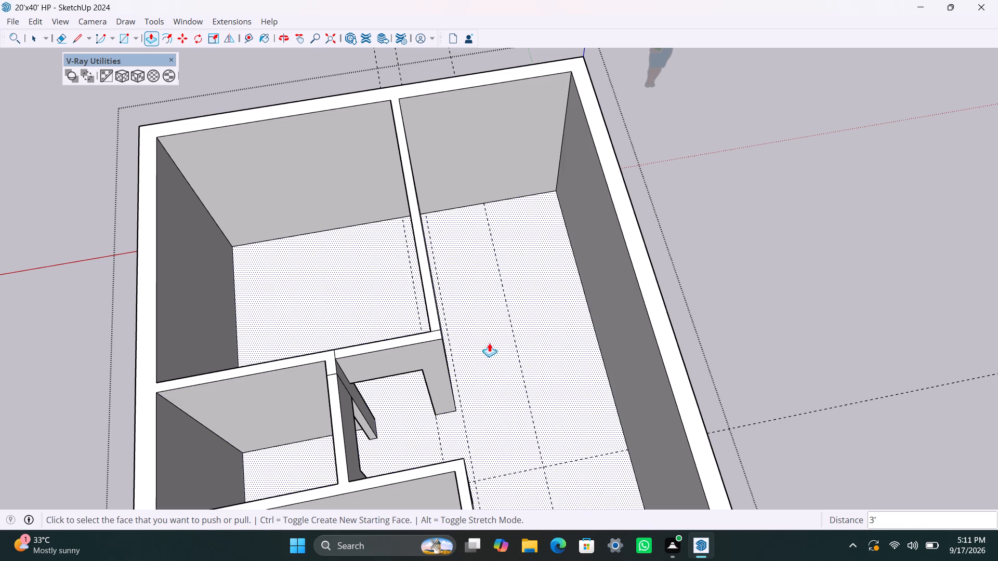
pyautogui.hotkey('ctrl', 's')
pyautogui.press('space')
# Copy the narrow area's outer corner edge 11' along the long outer wall, and again 4.5" further, to mark a 4.5" strip.
pyautogui.scroll(-4, 475, 321)
pyautogui.moveTo(469, 318); pyautogui.dragTo(378, 308, button='middle')
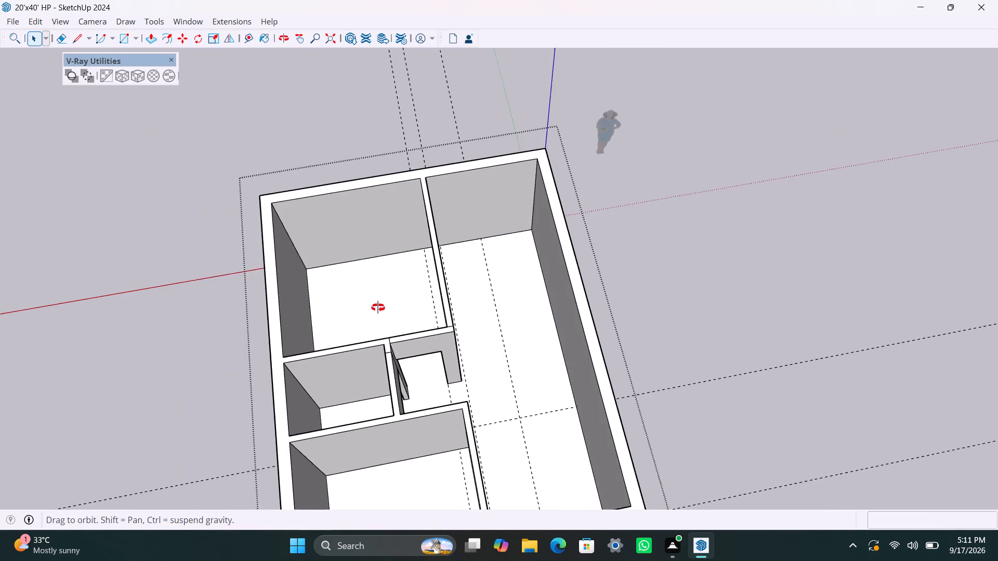
pyautogui.moveTo(378, 308); pyautogui.dragTo(387, 323, button='middle')
pyautogui.scroll(3, 436, 327)
pyautogui.moveTo(429, 332); pyautogui.dragTo(293, 343, button='middle')
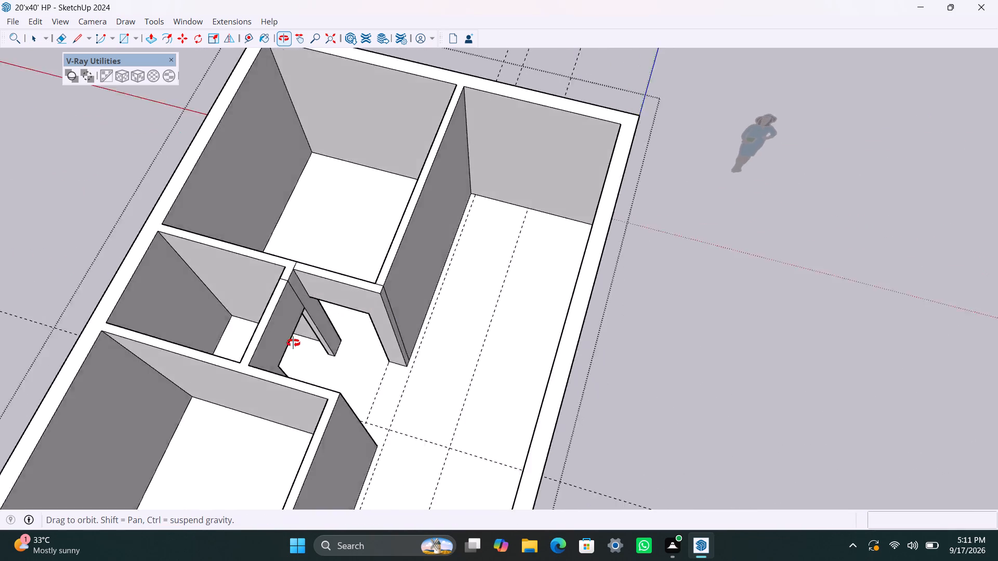
pyautogui.moveTo(293, 343); pyautogui.dragTo(485, 351, button='middle')
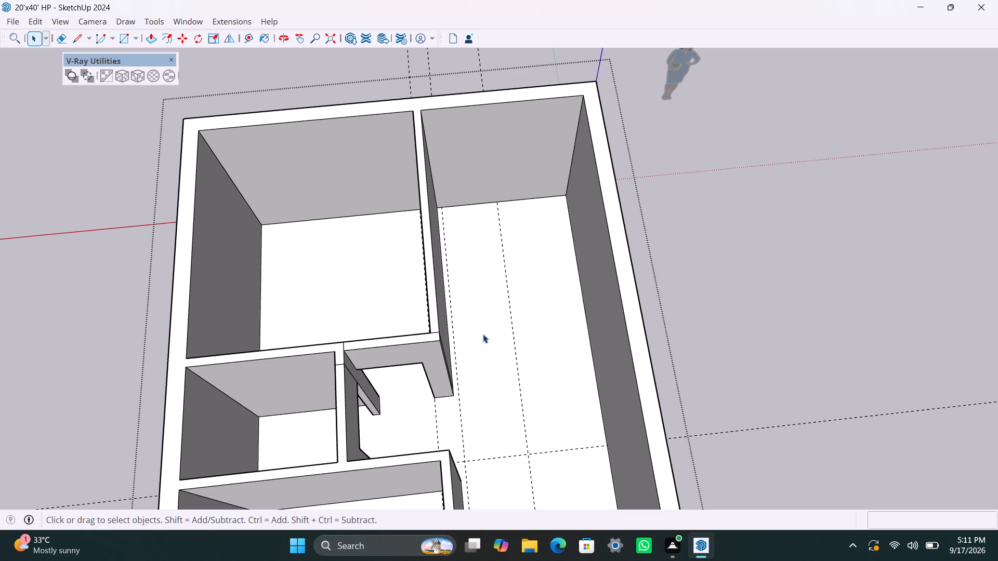
pyautogui.moveTo(576, 375); pyautogui.dragTo(760, 398, button='middle')
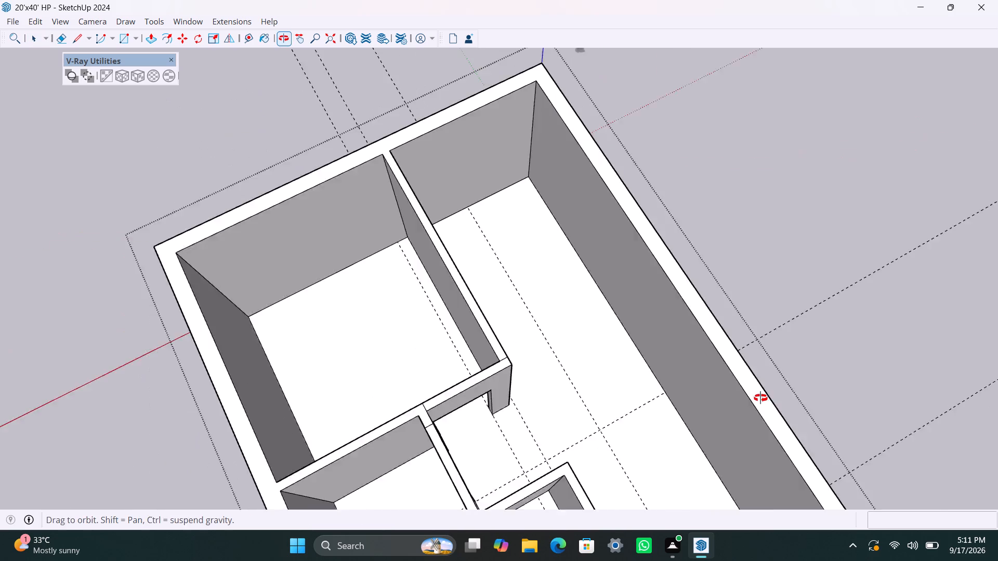
pyautogui.moveTo(760, 398); pyautogui.dragTo(757, 383, button='middle')
pyautogui.scroll(1, 508, 161)
pyautogui.click(502, 148)
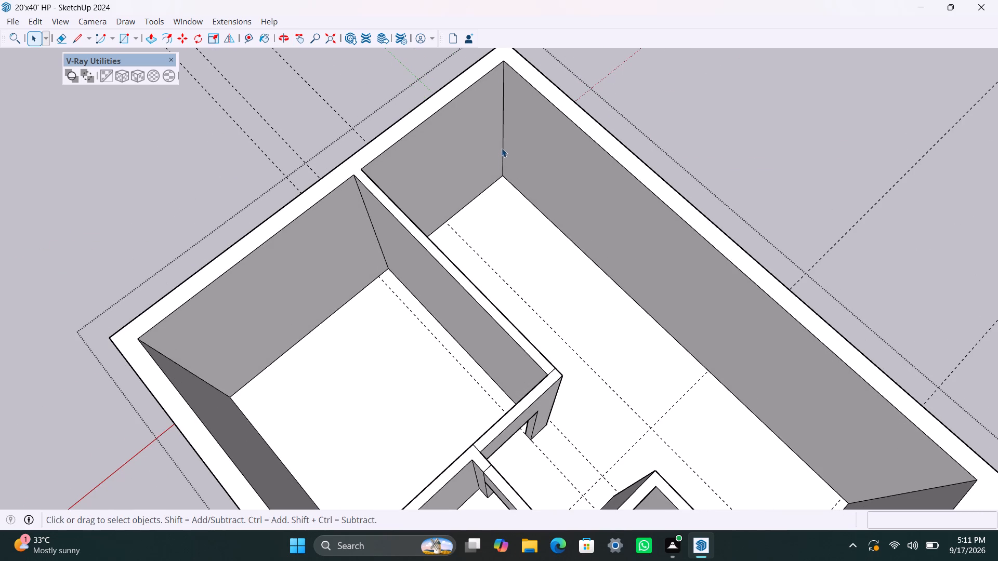
pyautogui.press('m')
pyautogui.moveTo(502, 175); pyautogui.dragTo(506, 180)
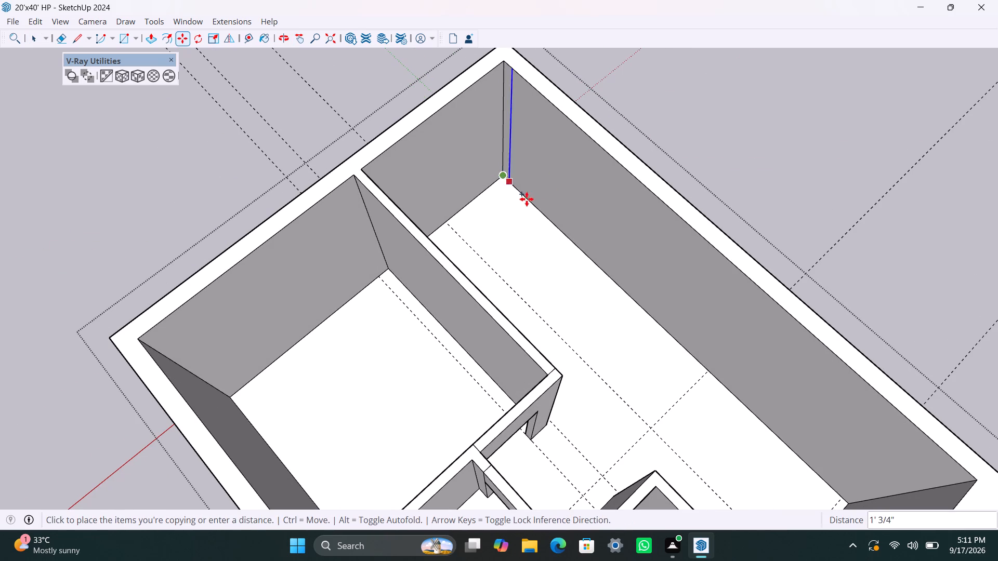
pyautogui.write("11'")
pyautogui.press('Return')
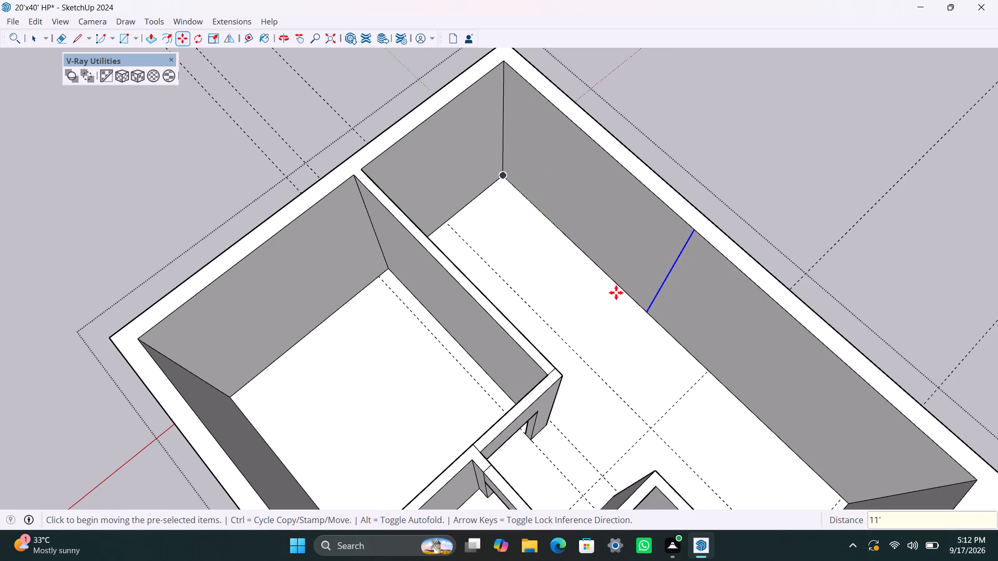
pyautogui.click(649, 308)
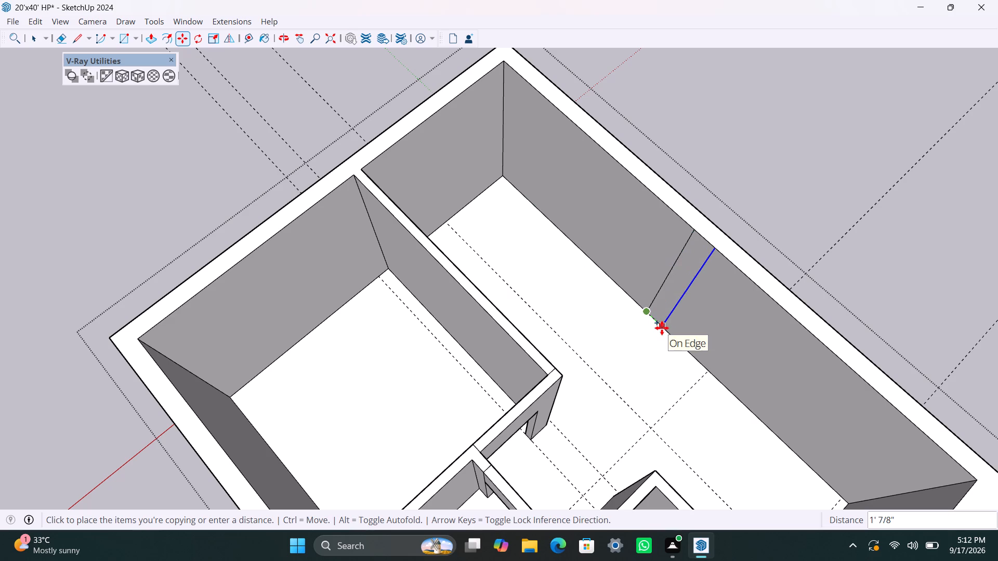
pyautogui.write('4.5"')
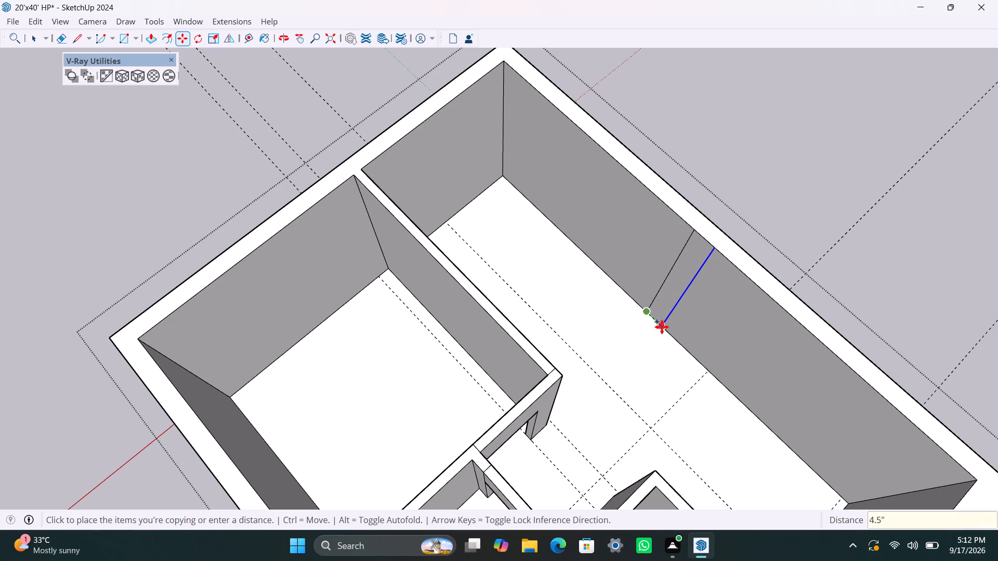
pyautogui.press('Return')
pyautogui.press('space')
# Extrude the 4.5" strip on the long outer wall 4' 9" inward as a full-height partition.
pyautogui.scroll(1, 661, 295)
pyautogui.click(662, 293)
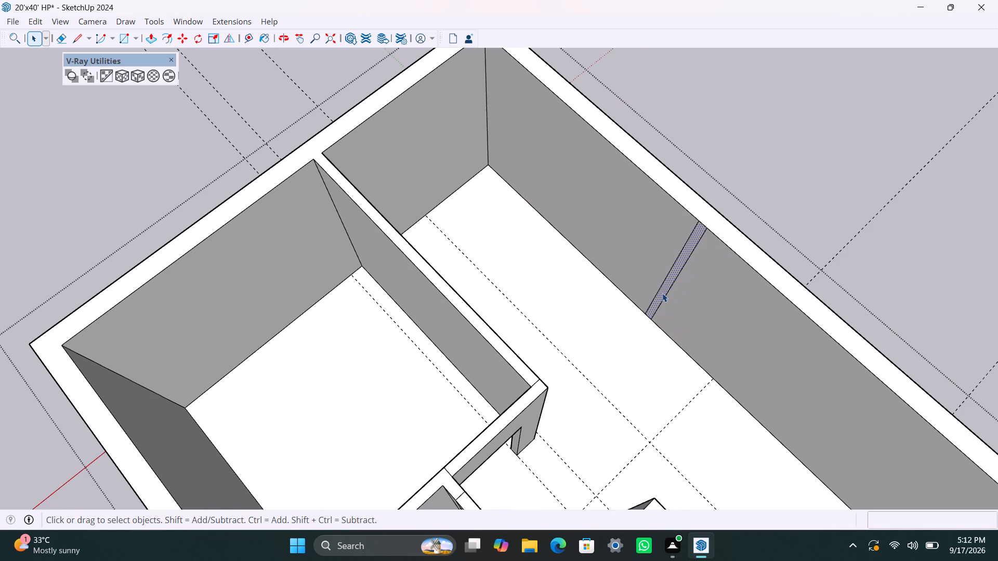
pyautogui.press('p')
pyautogui.moveTo(662, 293); pyautogui.dragTo(629, 347)
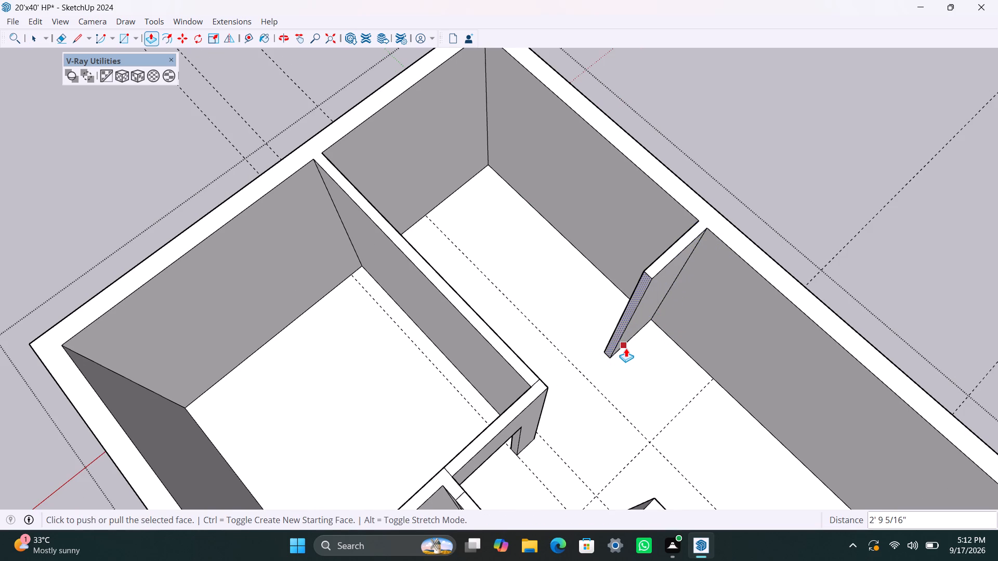
pyautogui.write("4'")
pyautogui.write('9"')
pyautogui.press('Return')
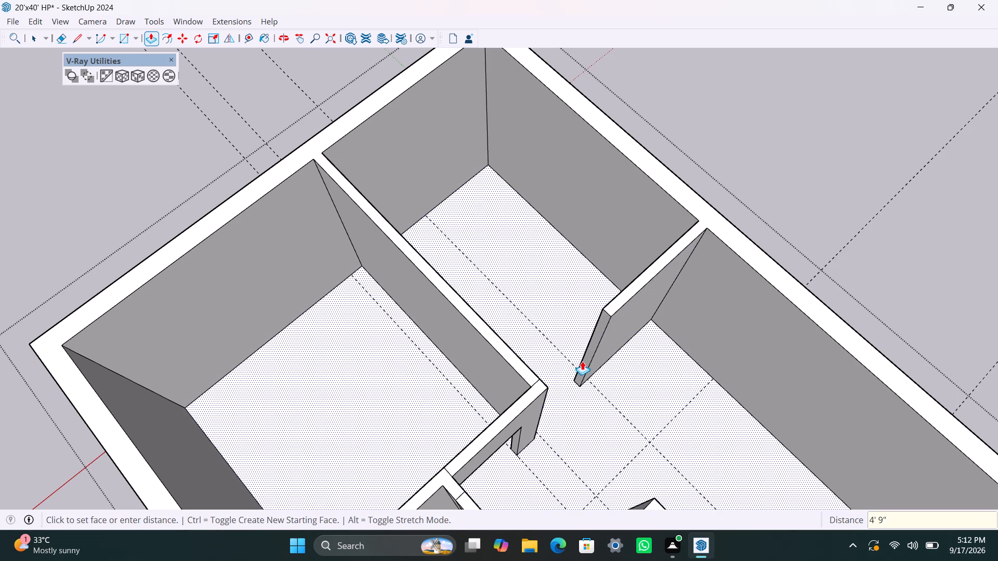
pyautogui.scroll(2, 582, 361)
pyautogui.moveTo(585, 370); pyautogui.dragTo(500, 417, button='middle')
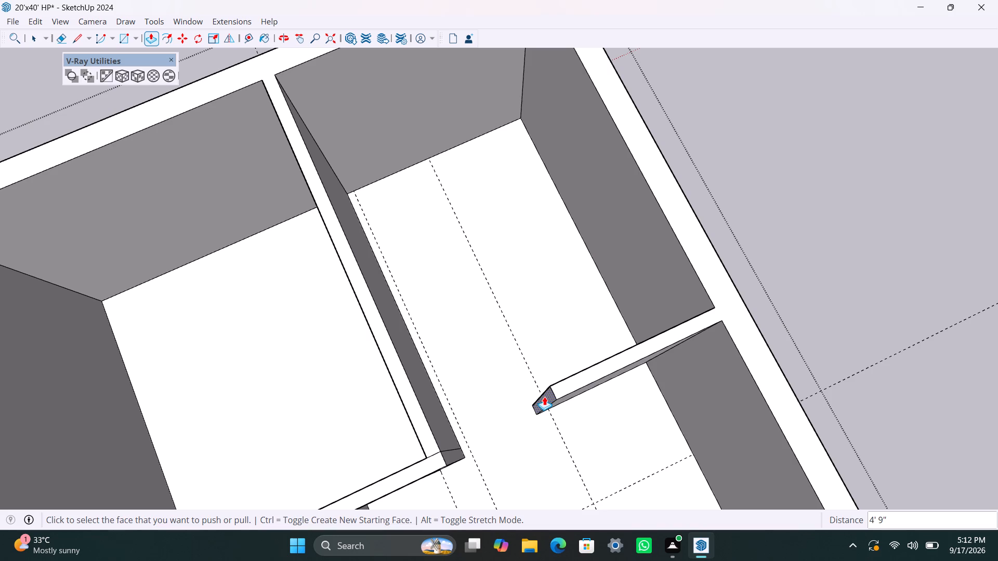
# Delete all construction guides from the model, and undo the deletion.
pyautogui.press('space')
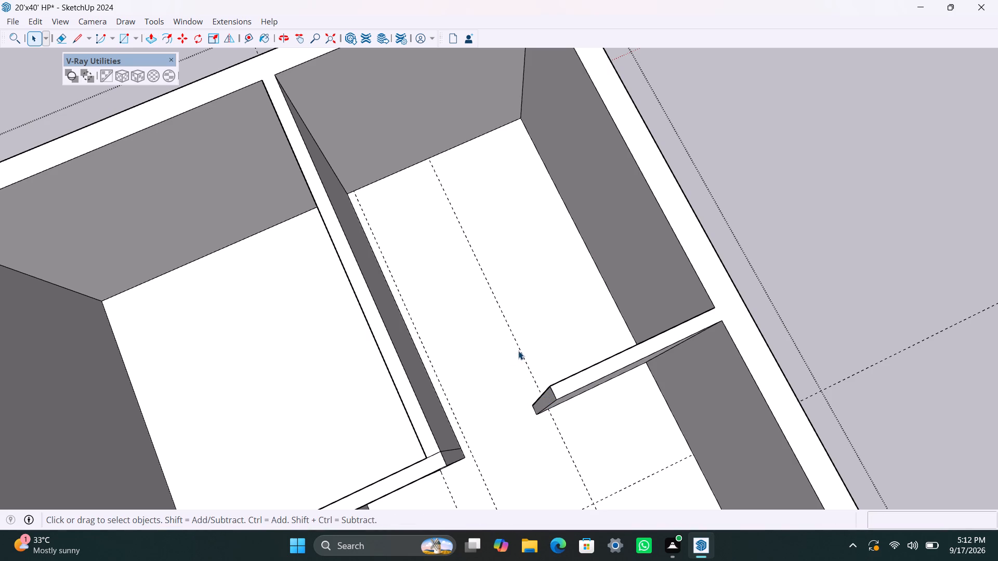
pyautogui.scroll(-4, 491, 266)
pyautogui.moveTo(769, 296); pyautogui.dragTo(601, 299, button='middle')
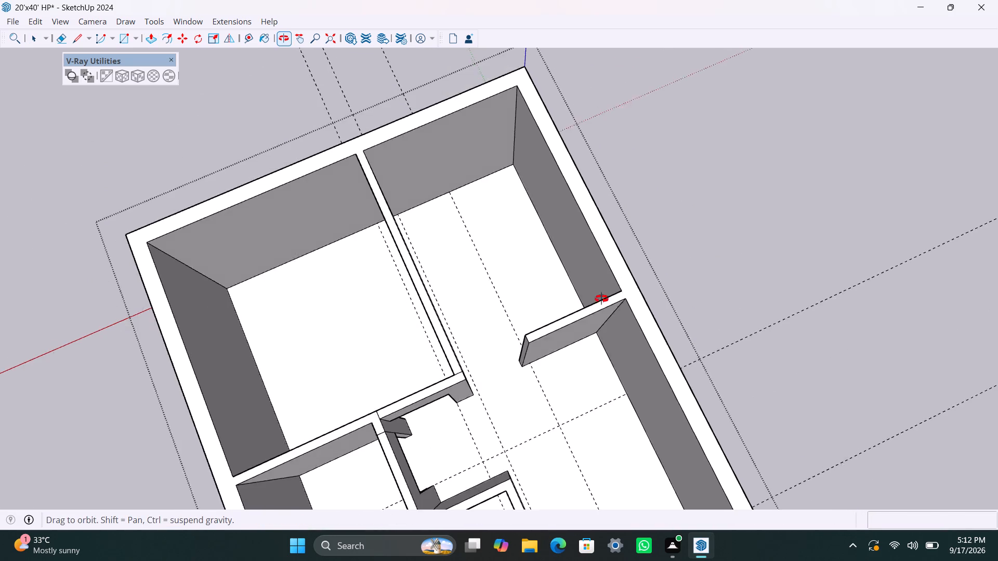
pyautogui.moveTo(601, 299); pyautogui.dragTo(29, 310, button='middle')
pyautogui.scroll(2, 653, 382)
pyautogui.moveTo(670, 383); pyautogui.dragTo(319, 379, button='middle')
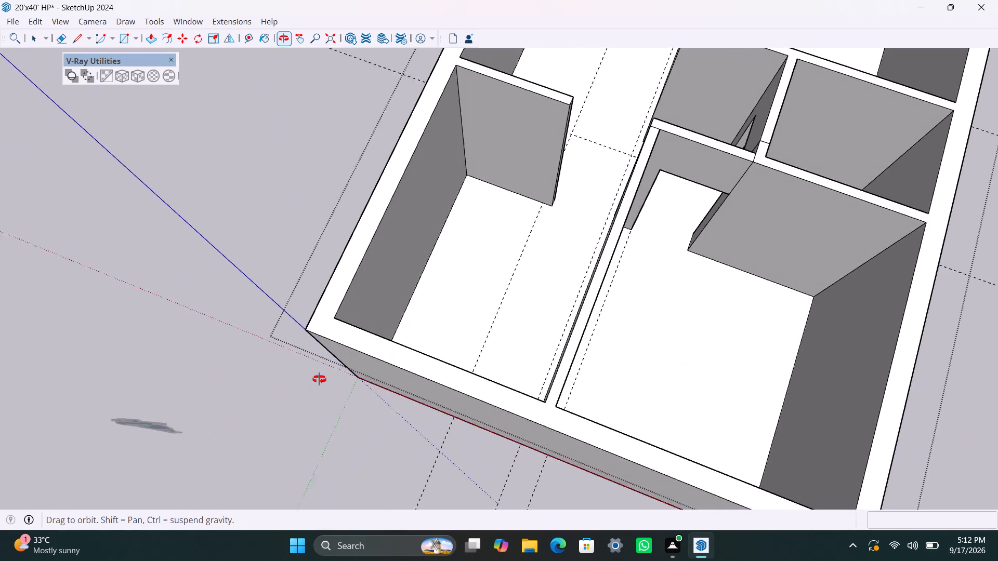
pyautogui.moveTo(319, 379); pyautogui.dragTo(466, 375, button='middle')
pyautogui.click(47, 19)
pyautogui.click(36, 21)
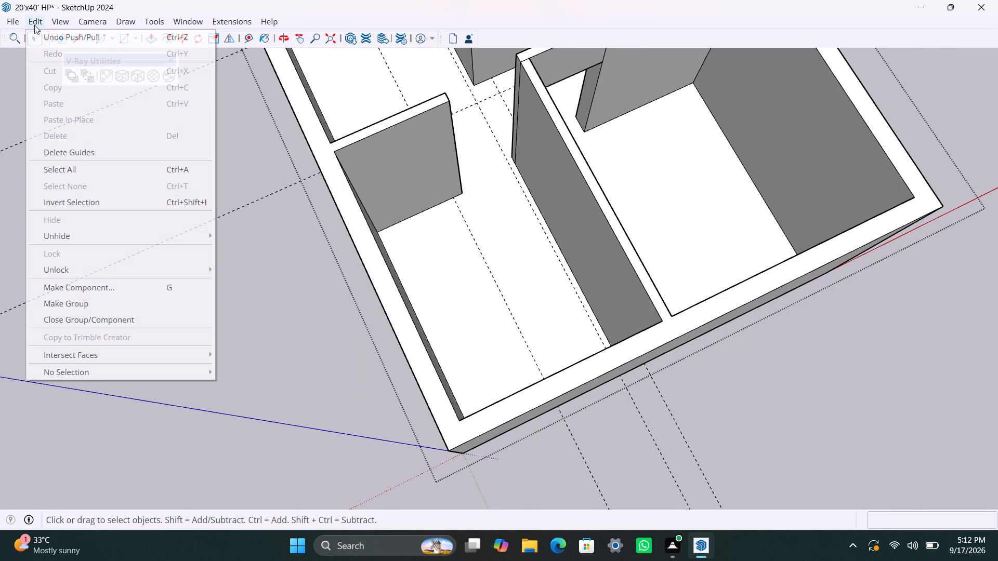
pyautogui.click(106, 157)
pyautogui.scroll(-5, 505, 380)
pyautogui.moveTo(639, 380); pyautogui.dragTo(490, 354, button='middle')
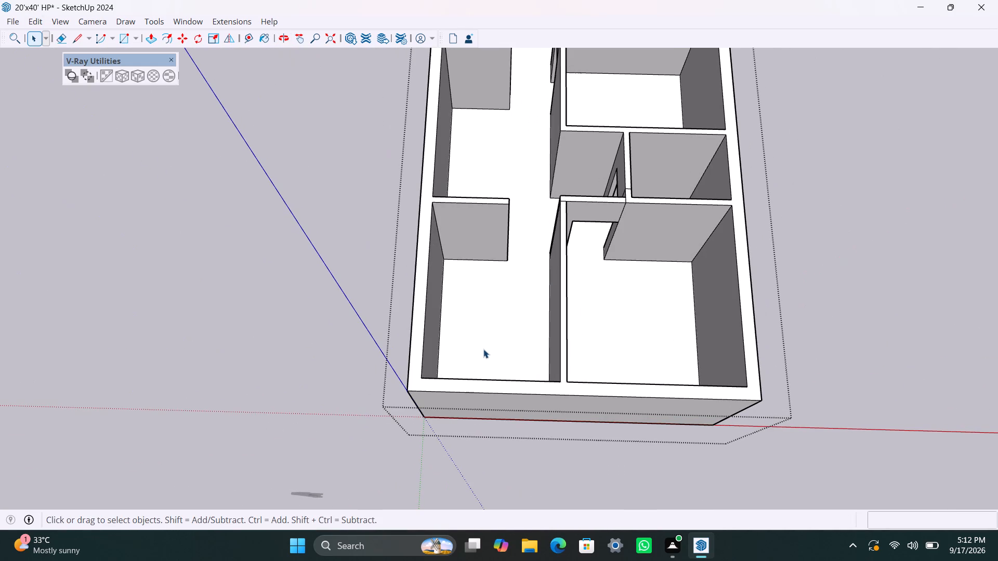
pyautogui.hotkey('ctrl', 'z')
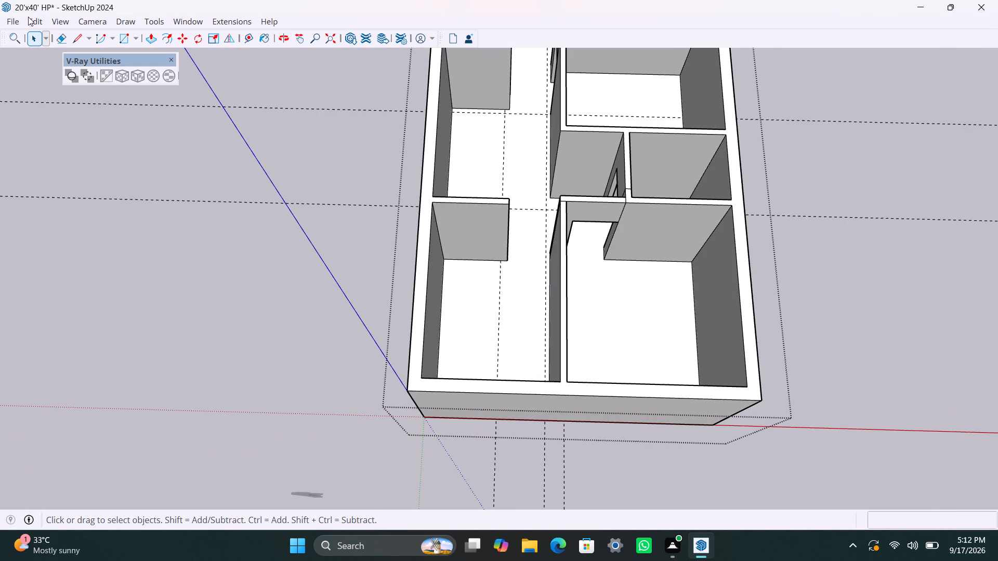
# Delete all construction guides from the model and leave the wall group.
pyautogui.moveTo(31, 20); pyautogui.dragTo(32, 25)
pyautogui.click(75, 156)
pyautogui.click(183, 208)
pyautogui.scroll(-5, 568, 349)
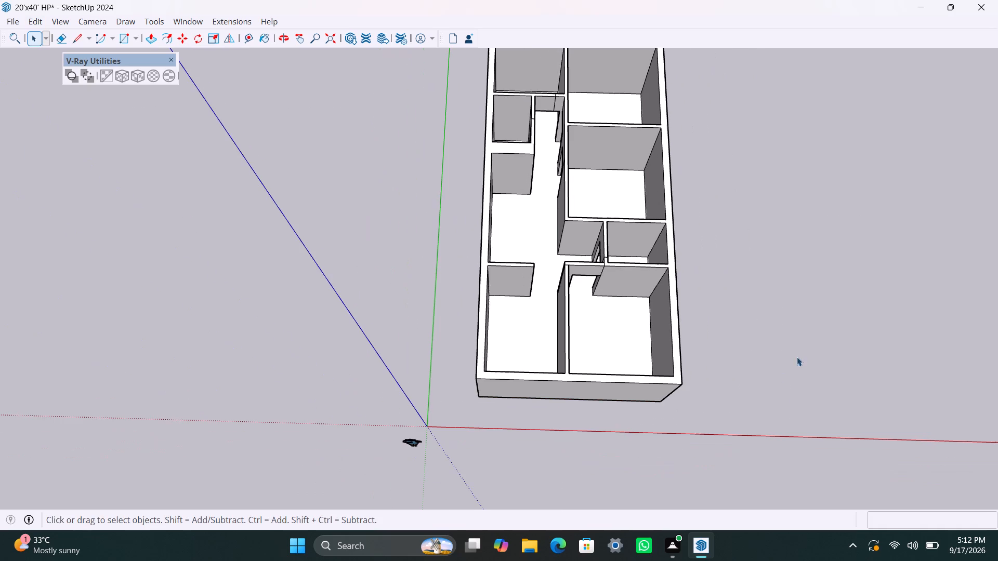
pyautogui.click(805, 333)
# Run the FixIt 101 cleanup on the house wall group three times, dismissing each report.
pyautogui.click(570, 287)
pyautogui.rightClick(568, 291)
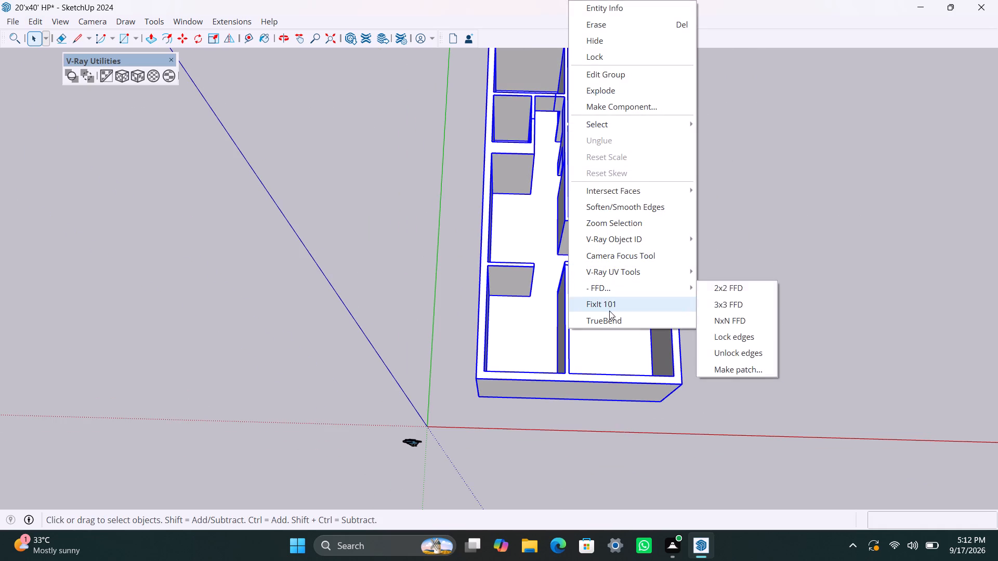
pyautogui.click(610, 311)
pyautogui.click(529, 335)
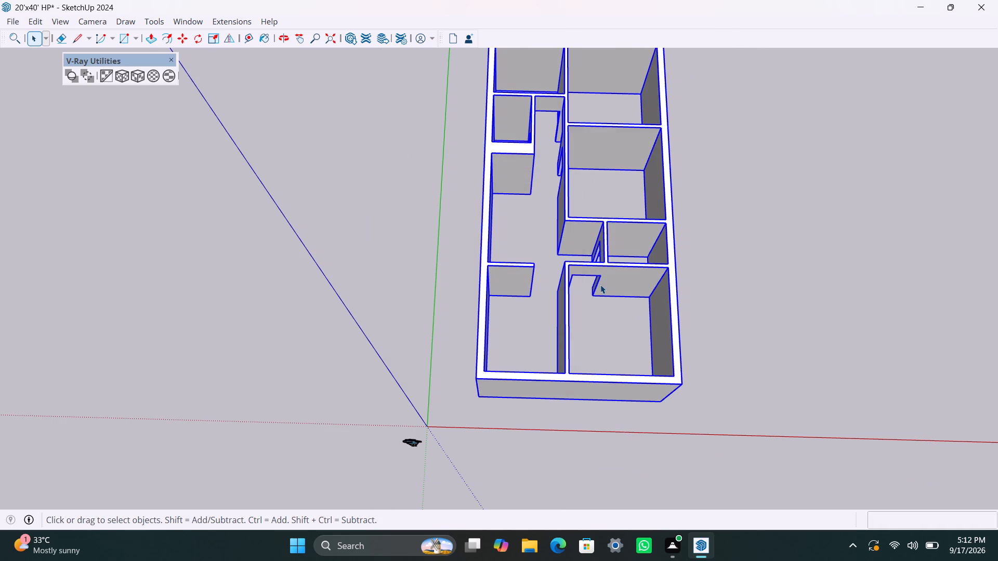
pyautogui.click(600, 282)
pyautogui.rightClick(600, 281)
pyautogui.click(627, 302)
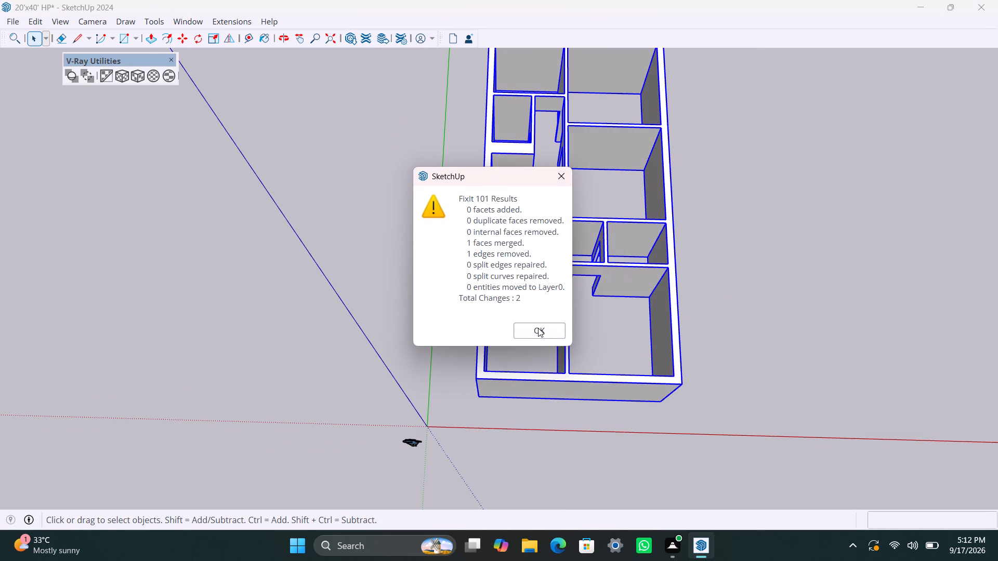
pyautogui.click(539, 329)
pyautogui.click(737, 318)
pyautogui.rightClick(585, 274)
pyautogui.click(606, 302)
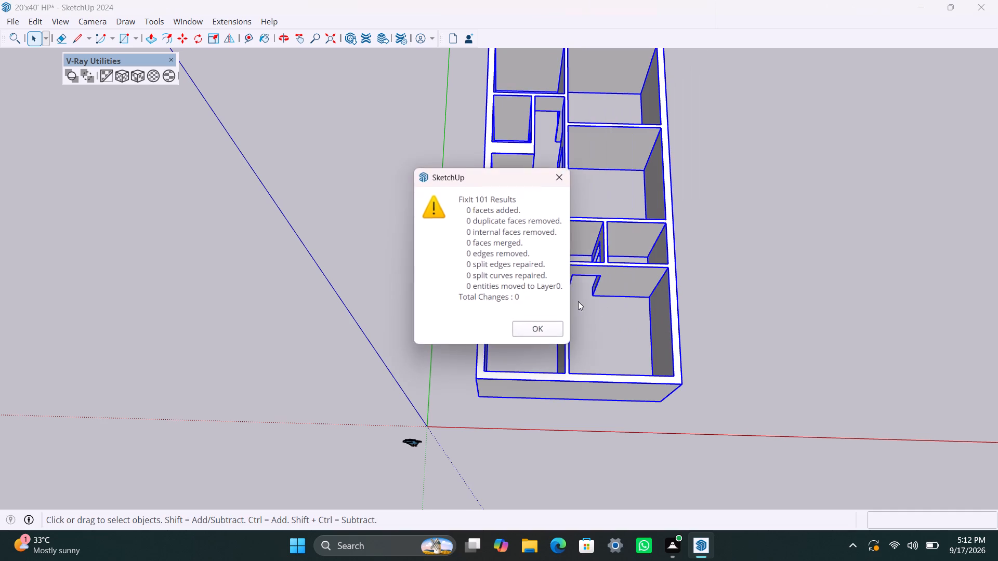
pyautogui.click(538, 329)
pyautogui.click(807, 279)
# Examine the cleaned-up house walls, partitions and door openings from above and from the front.
pyautogui.scroll(-4, 584, 301)
pyautogui.moveTo(537, 293); pyautogui.dragTo(526, 352, button='middle')
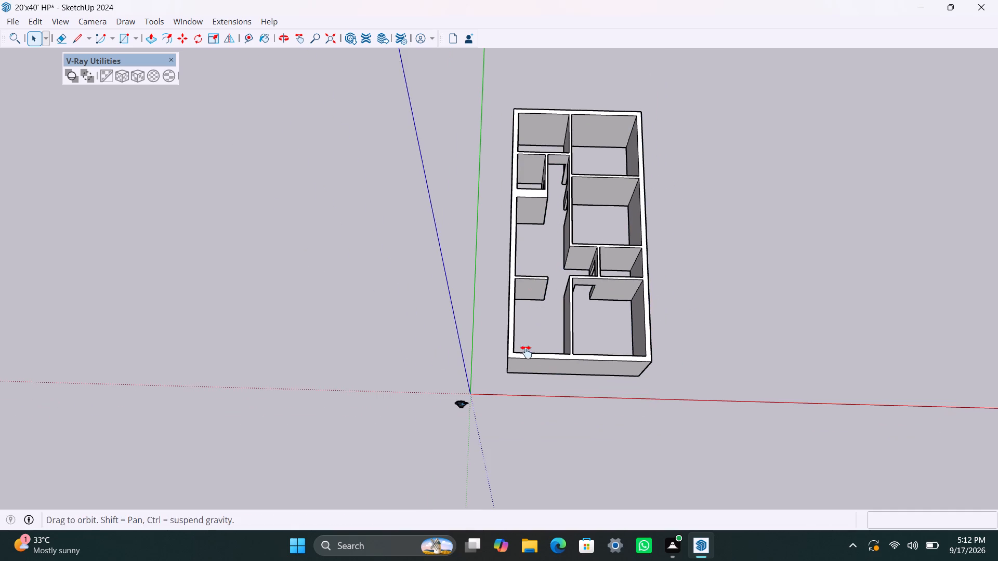
pyautogui.moveTo(526, 352); pyautogui.dragTo(510, 392, button='middle')
pyautogui.scroll(2, 532, 366)
pyautogui.moveTo(517, 365); pyautogui.dragTo(481, 257, button='middle')
pyautogui.scroll(3, 596, 342)
pyautogui.moveTo(548, 423); pyautogui.dragTo(569, 419, button='middle')
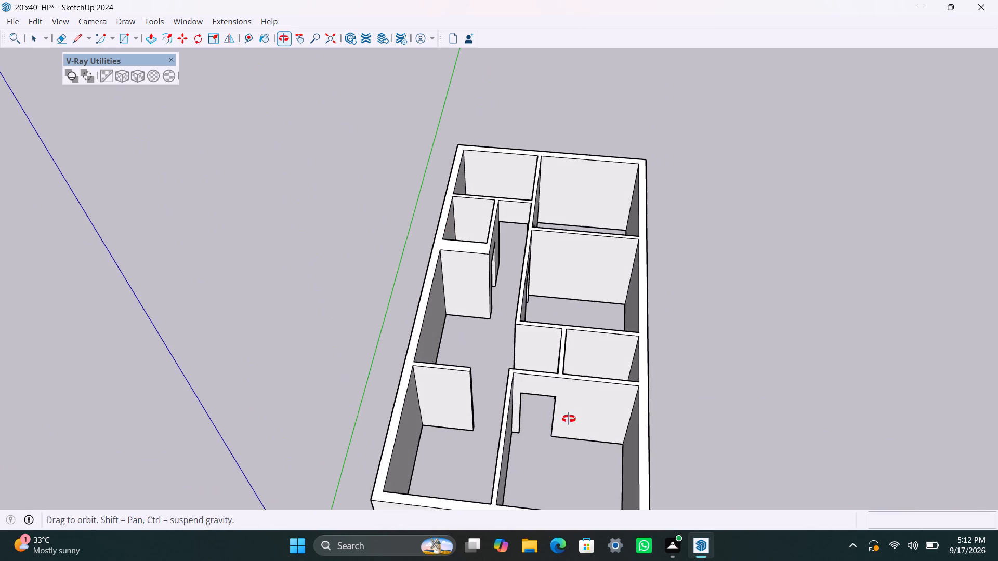
pyautogui.moveTo(569, 419); pyautogui.dragTo(588, 336, button='middle')
pyautogui.scroll(-3, 569, 405)
pyautogui.keyDown('shift'); pyautogui.moveTo(542, 410); pyautogui.dragTo(520, 375, button='middle'); pyautogui.keyUp('shift')
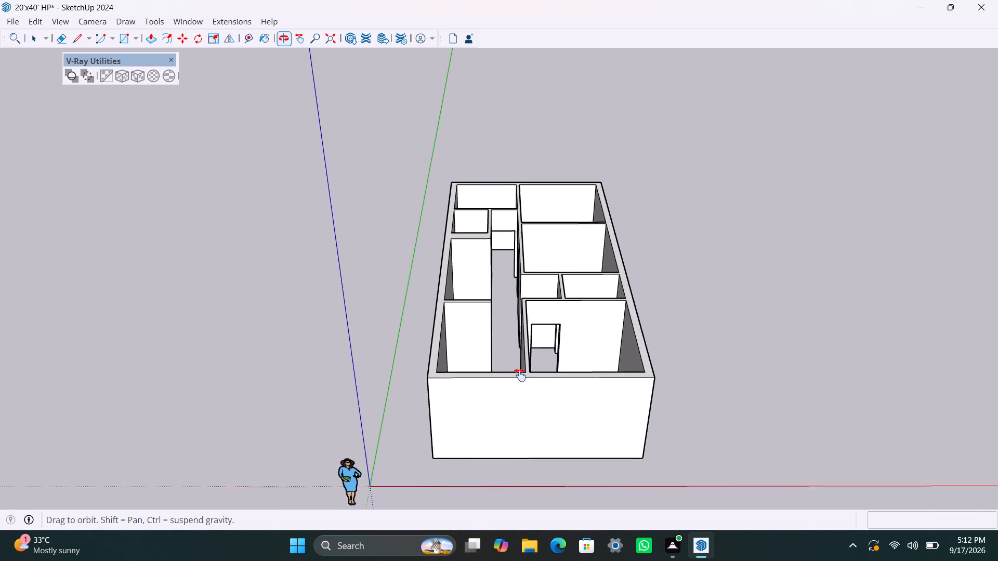
pyautogui.keyDown('shift'); pyautogui.moveTo(520, 375); pyautogui.dragTo(491, 325, button='middle'); pyautogui.keyUp('shift')
pyautogui.scroll(-1, 511, 357)
pyautogui.moveTo(474, 356); pyautogui.dragTo(431, 286, button='middle')
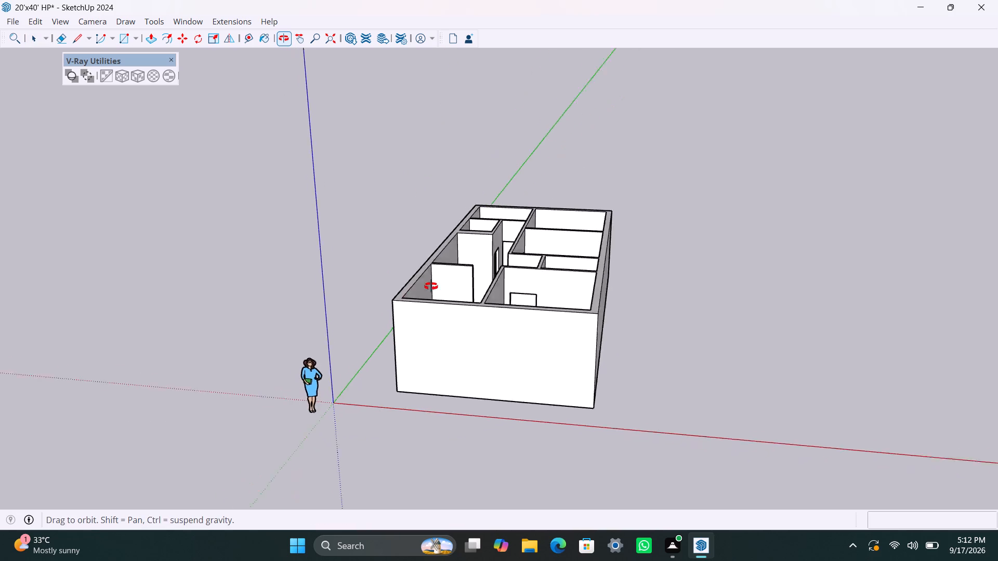
pyautogui.moveTo(431, 286); pyautogui.dragTo(433, 286, button='middle')
pyautogui.scroll(-1, 433, 286)
# Inside the wall group, place a vertical guide on the front wall about 8' 8" from the origin corner and another 3' back toward it.
pyautogui.tripleClick(463, 347)
pyautogui.scroll(3, 457, 348)
pyautogui.moveTo(476, 353); pyautogui.dragTo(486, 326, button='middle')
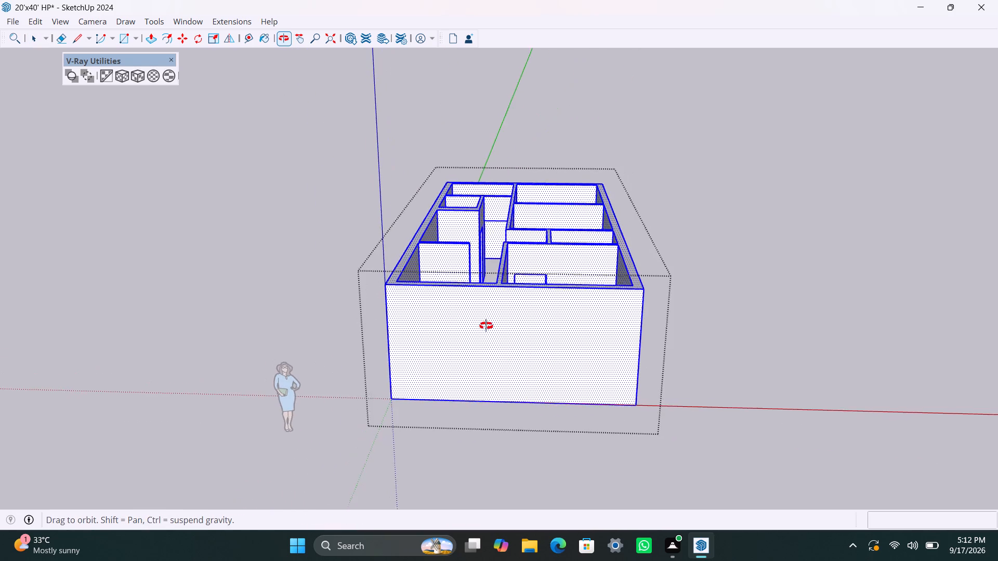
pyautogui.moveTo(486, 326); pyautogui.dragTo(485, 325, button='middle')
pyautogui.scroll(2, 438, 313)
pyautogui.scroll(1, 414, 350)
pyautogui.moveTo(433, 349); pyautogui.dragTo(450, 351, button='middle')
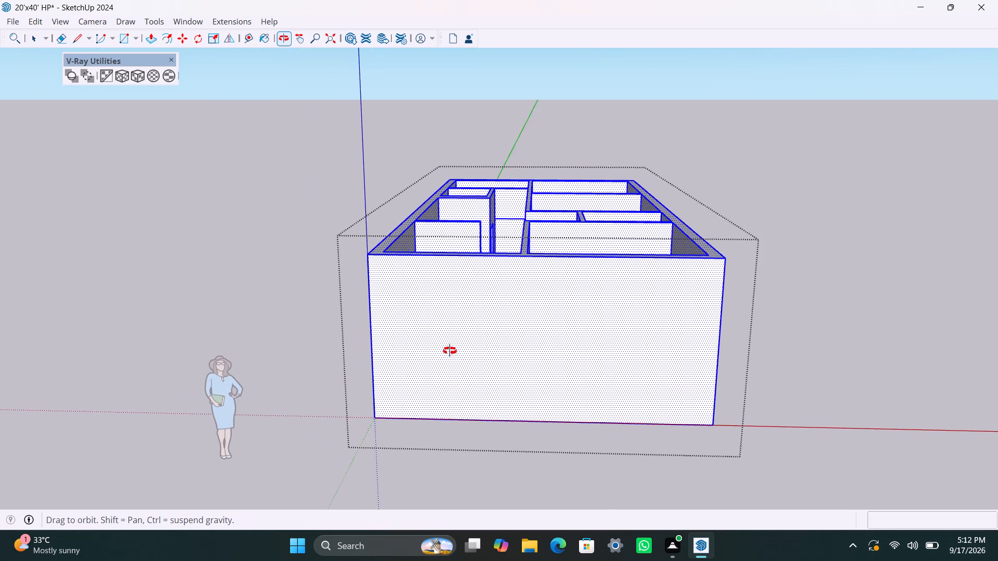
pyautogui.moveTo(450, 351); pyautogui.dragTo(451, 351, button='middle')
pyautogui.scroll(1, 450, 351)
pyautogui.scroll(1, 518, 268)
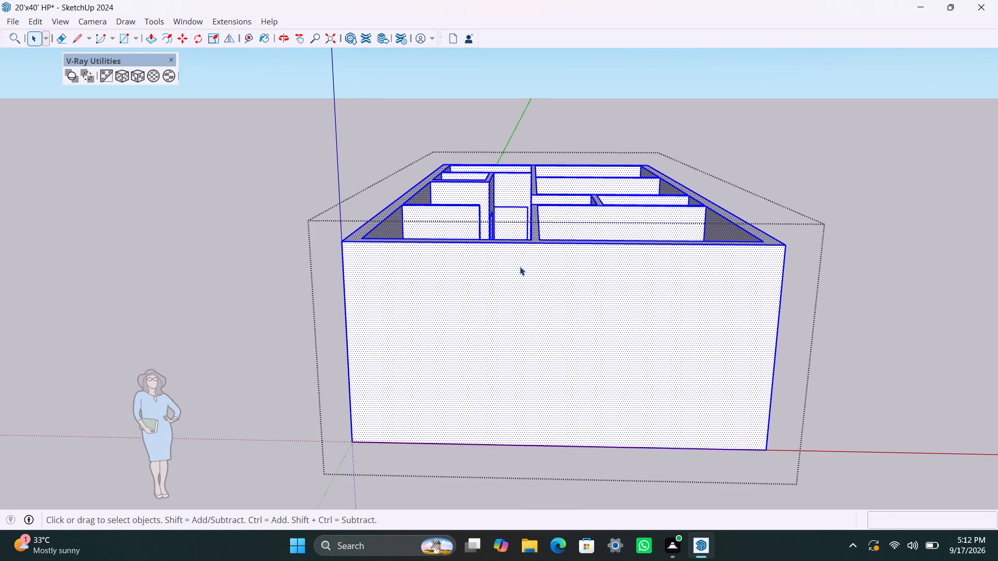
pyautogui.press('t')
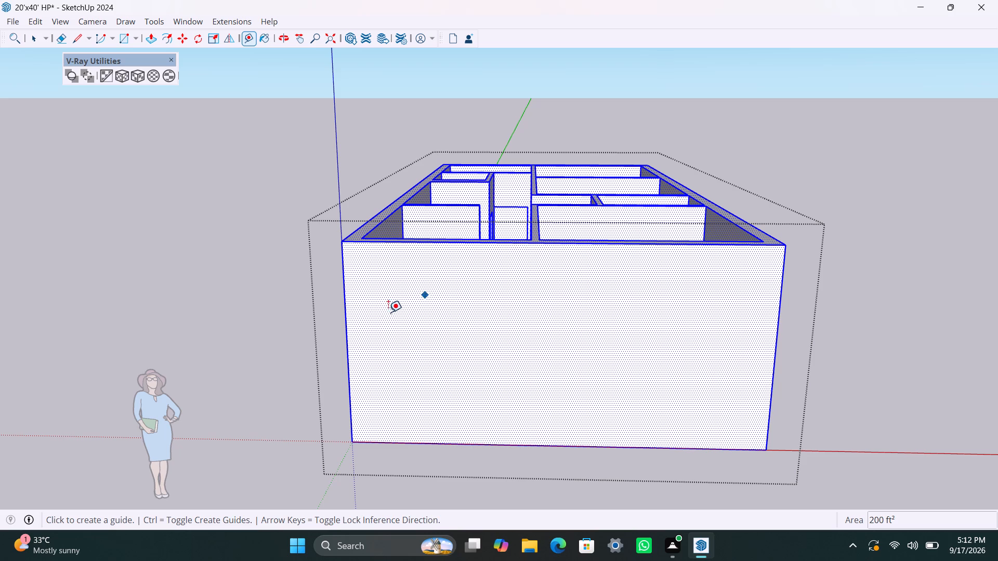
pyautogui.click(348, 302)
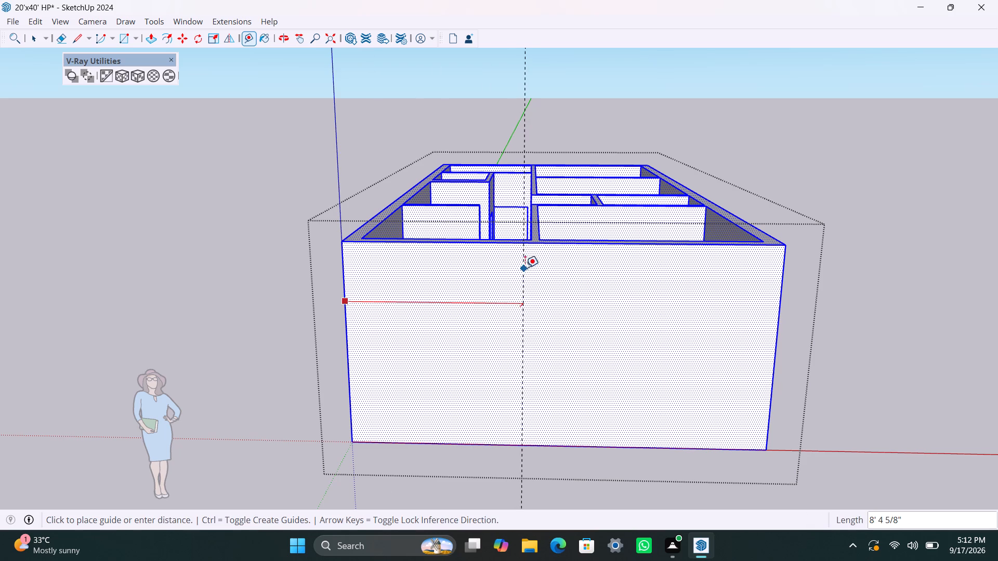
pyautogui.click(532, 261)
pyautogui.click(532, 273)
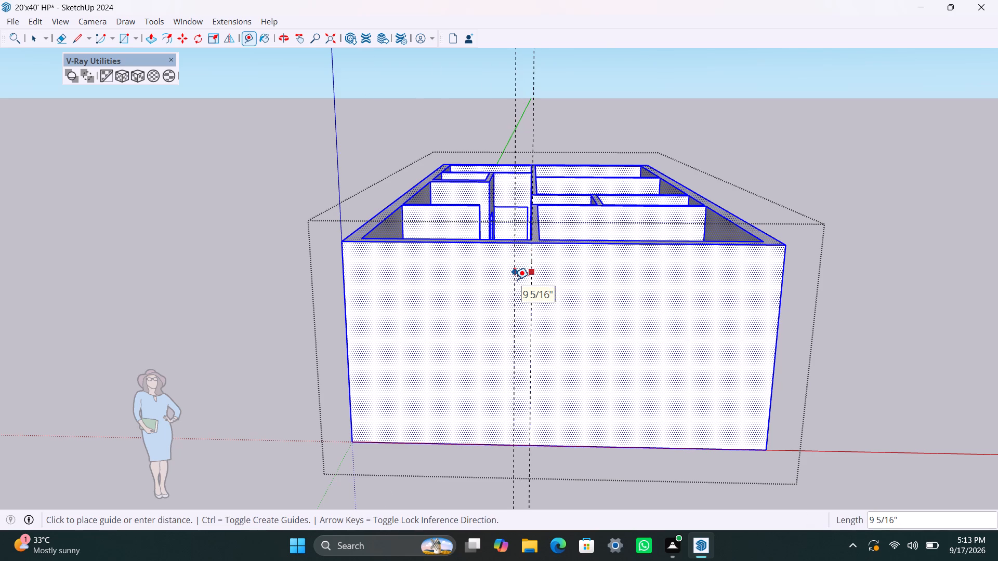
pyautogui.write("3'")
pyautogui.press('Return')
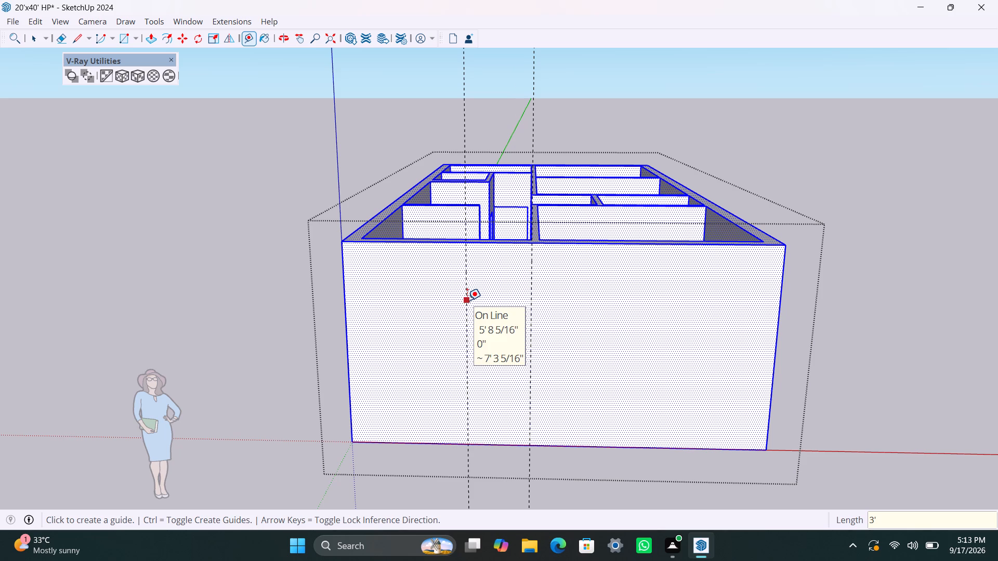
# Place a horizontal guide on the front wall 3' below its top edge.
pyautogui.click(493, 247)
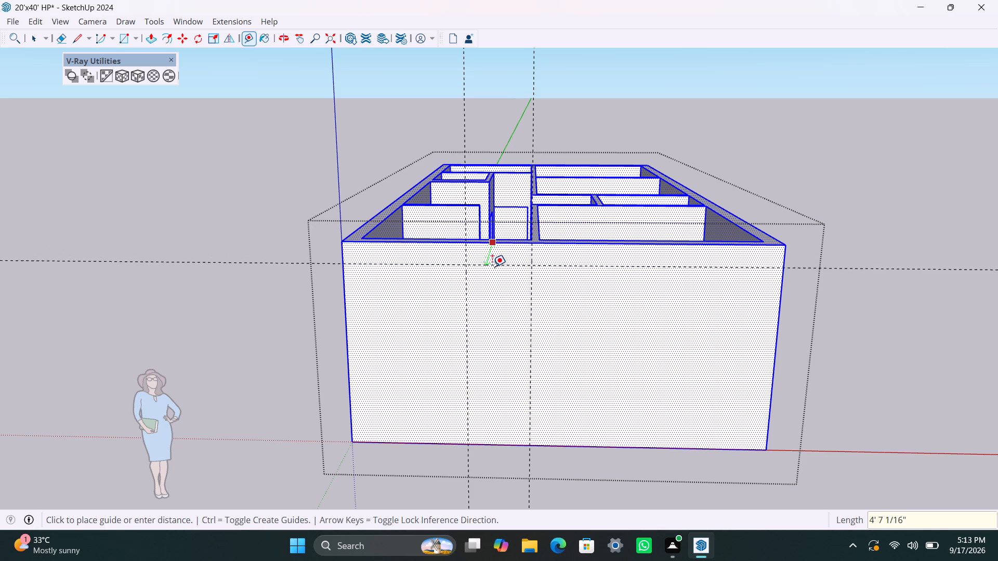
pyautogui.press('3')
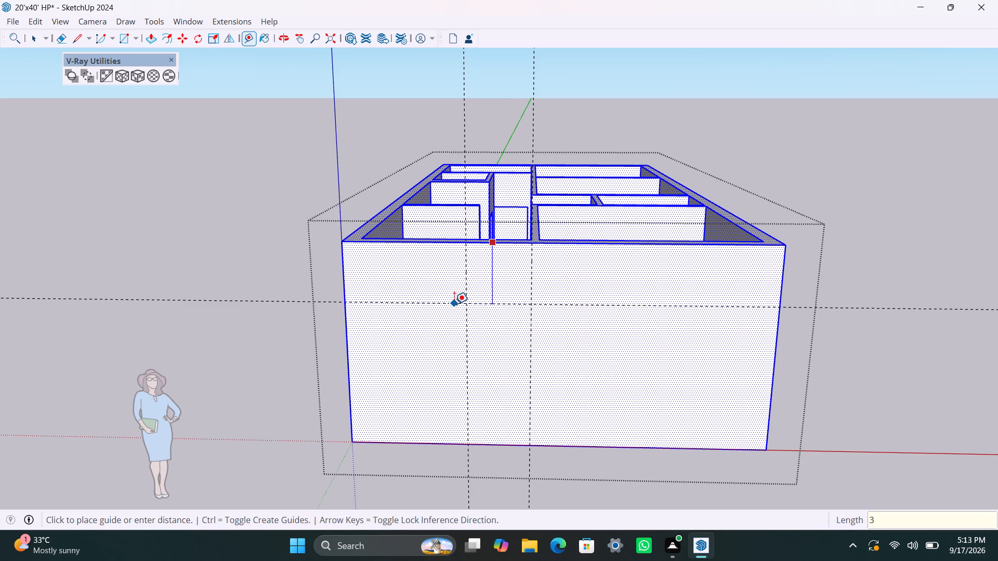
pyautogui.press("'")
pyautogui.press('Return')
# Draw a 3' by 7' door rectangle on the front wall between the guides, reaching down to the base edge.
pyautogui.press('r')
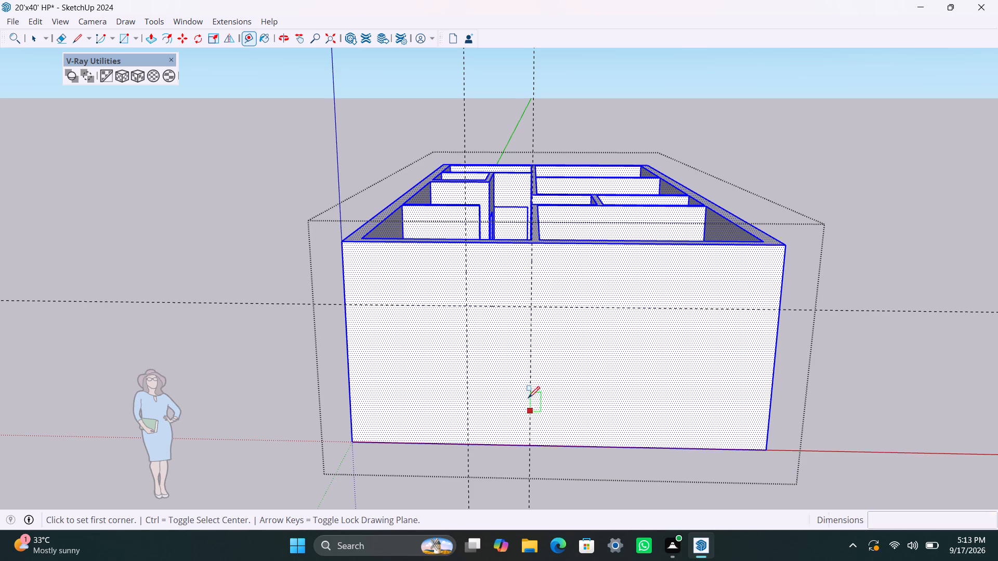
pyautogui.moveTo(469, 308); pyautogui.dragTo(473, 329)
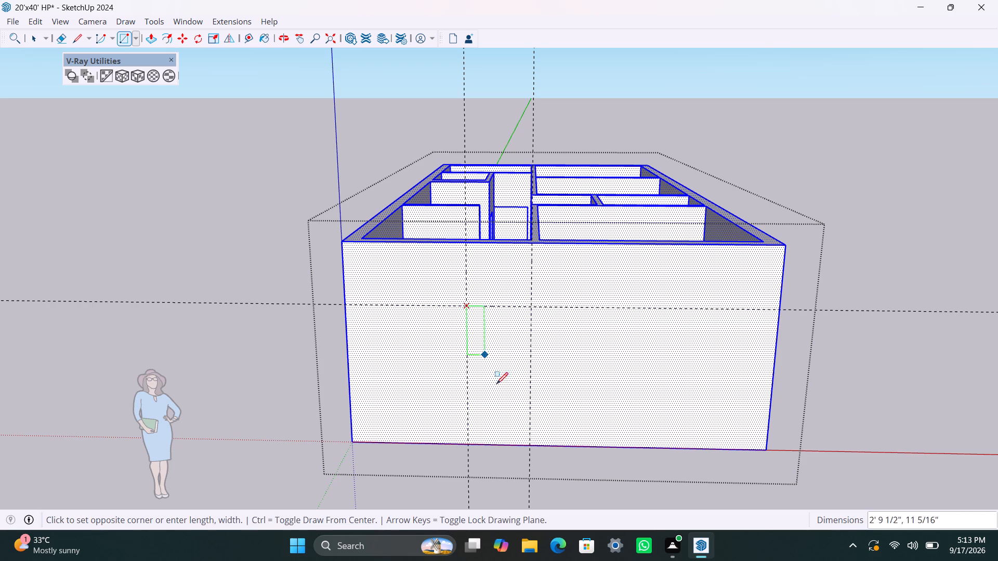
pyautogui.click(531, 444)
pyautogui.press('space')
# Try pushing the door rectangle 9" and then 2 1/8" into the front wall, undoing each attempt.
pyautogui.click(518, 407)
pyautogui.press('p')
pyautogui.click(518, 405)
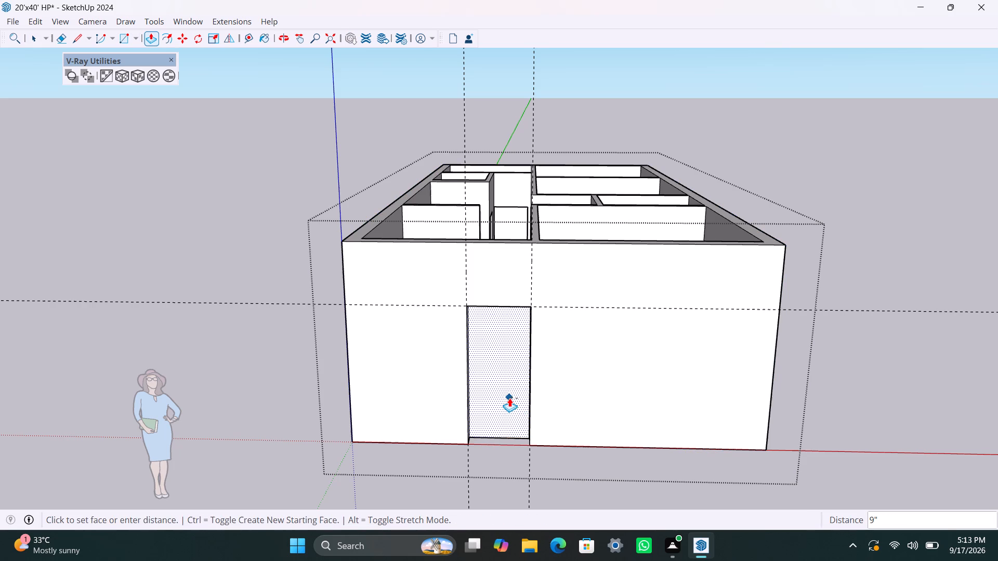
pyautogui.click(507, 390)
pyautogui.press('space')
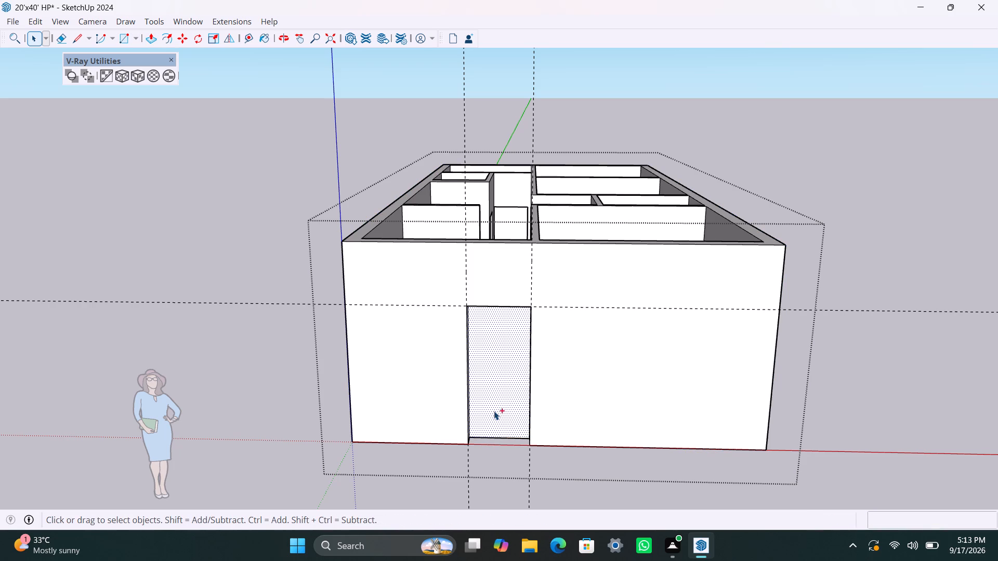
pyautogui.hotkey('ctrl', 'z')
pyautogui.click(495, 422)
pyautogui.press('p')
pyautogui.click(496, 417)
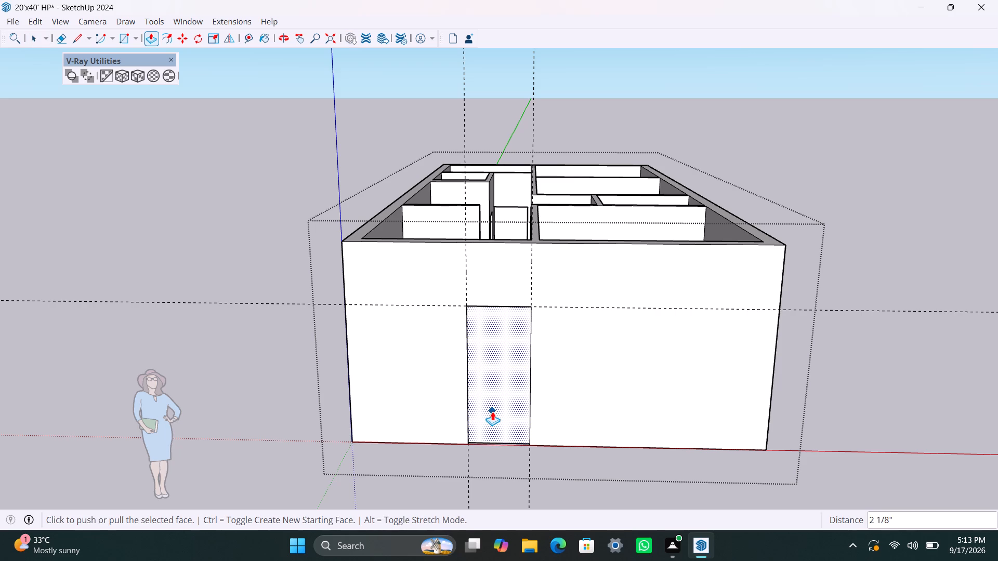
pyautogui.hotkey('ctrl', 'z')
# Push the door rectangle 9" into the front wall, through its full thickness.
pyautogui.click(486, 408)
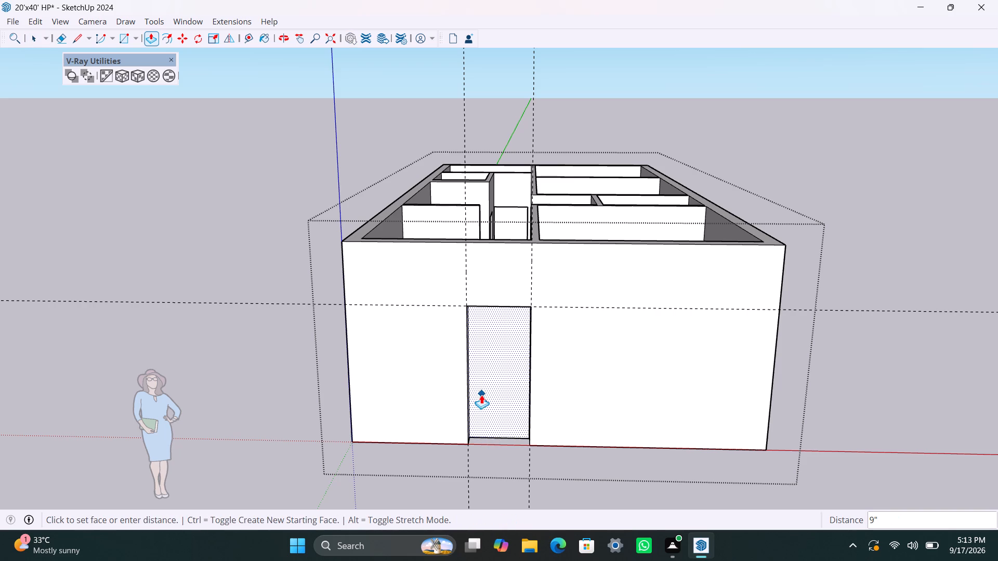
pyautogui.click(481, 395)
pyautogui.press('space')
# Delete the leftover face and the inner bottom edge of the front door opening.
pyautogui.scroll(1, 491, 399)
pyautogui.moveTo(476, 369); pyautogui.dragTo(463, 405, button='middle')
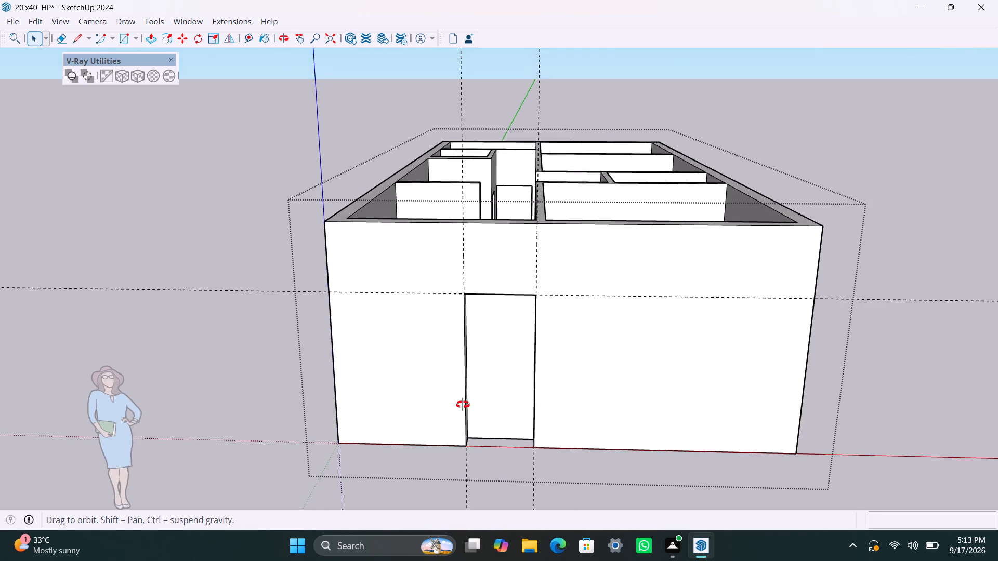
pyautogui.moveTo(463, 405); pyautogui.dragTo(395, 485, button='middle')
pyautogui.scroll(3, 482, 372)
pyautogui.click(508, 343)
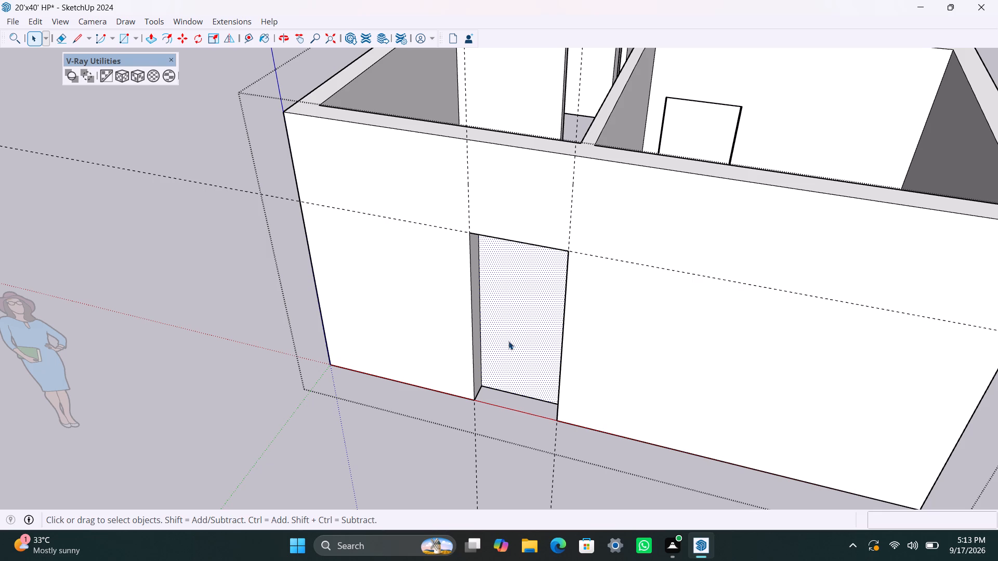
pyautogui.press('Delete')
pyautogui.scroll(-1, 505, 373)
pyautogui.scroll(3, 496, 399)
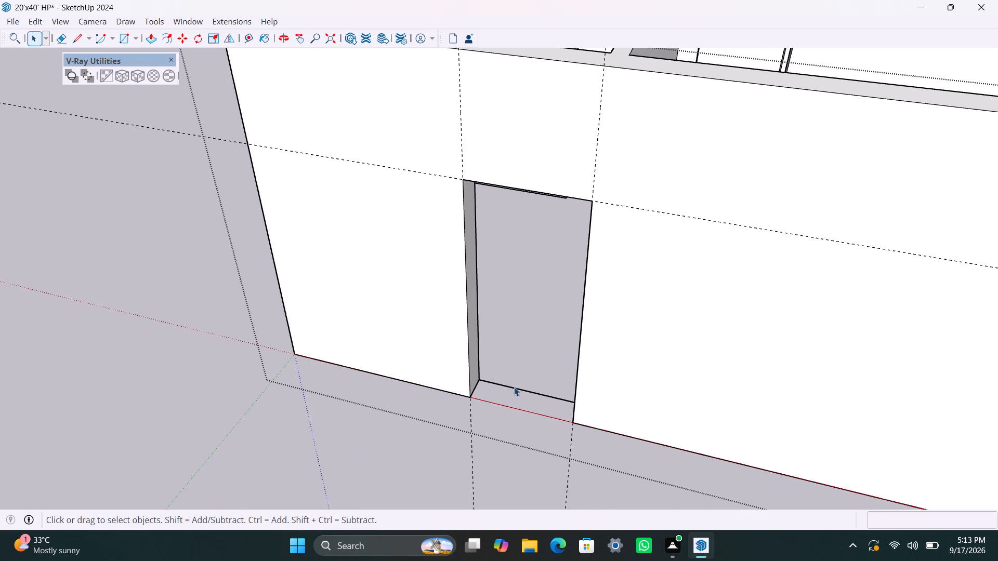
pyautogui.click(515, 389)
pyautogui.press('Delete')
pyautogui.scroll(-5, 374, 368)
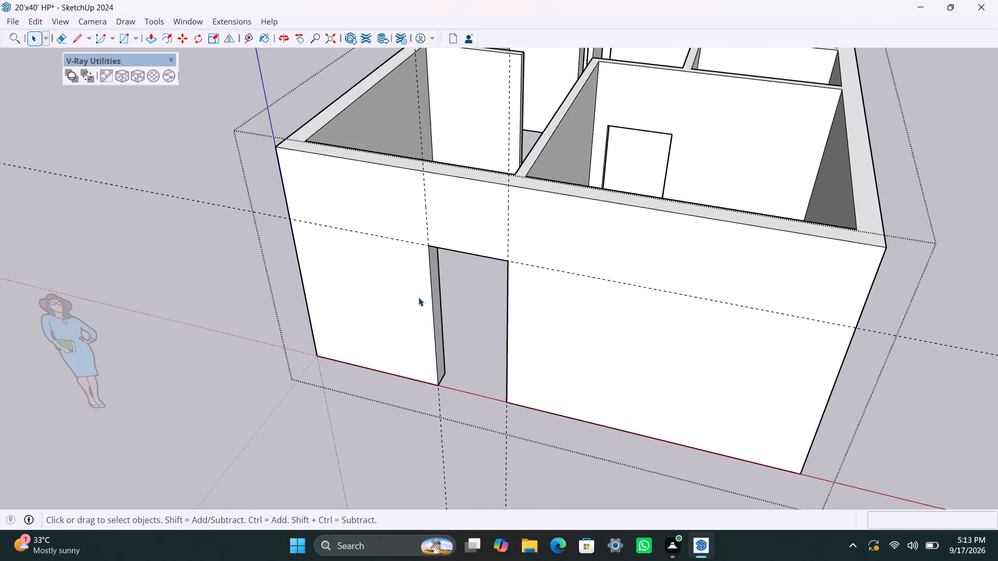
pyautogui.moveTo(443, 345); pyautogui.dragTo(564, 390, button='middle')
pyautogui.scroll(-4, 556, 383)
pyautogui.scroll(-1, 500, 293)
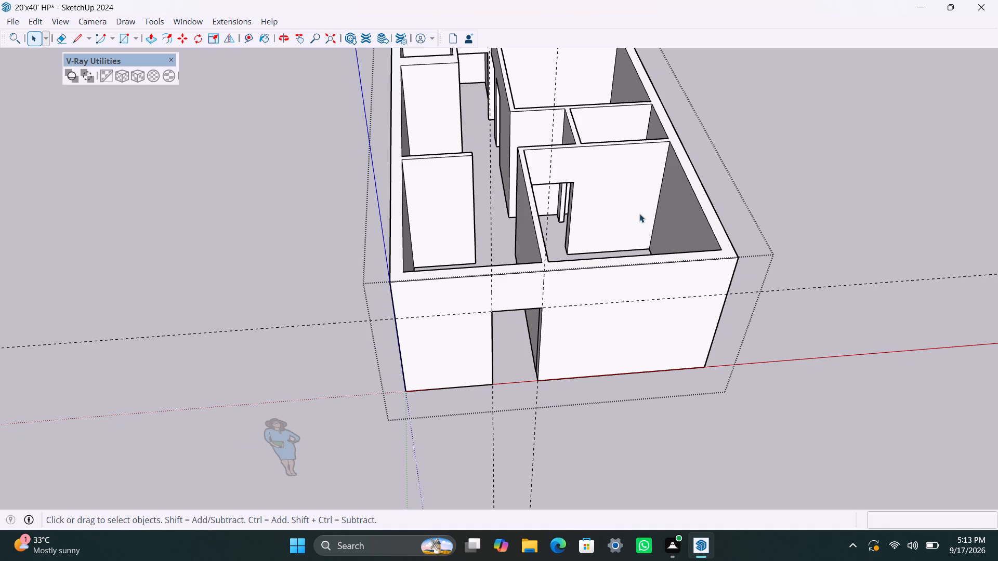
# Copy the top edge at the free end of the partition behind the entrance room 3' straight down.
pyautogui.moveTo(598, 195); pyautogui.dragTo(296, 290, button='middle')
pyautogui.scroll(3, 560, 213)
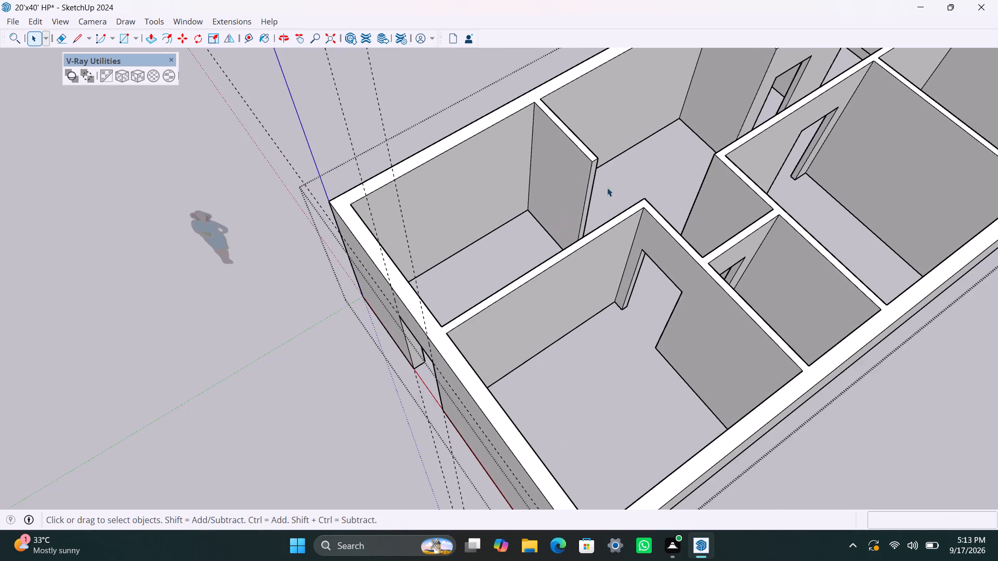
pyautogui.moveTo(621, 228); pyautogui.dragTo(126, 273, button='middle')
pyautogui.scroll(4, 542, 398)
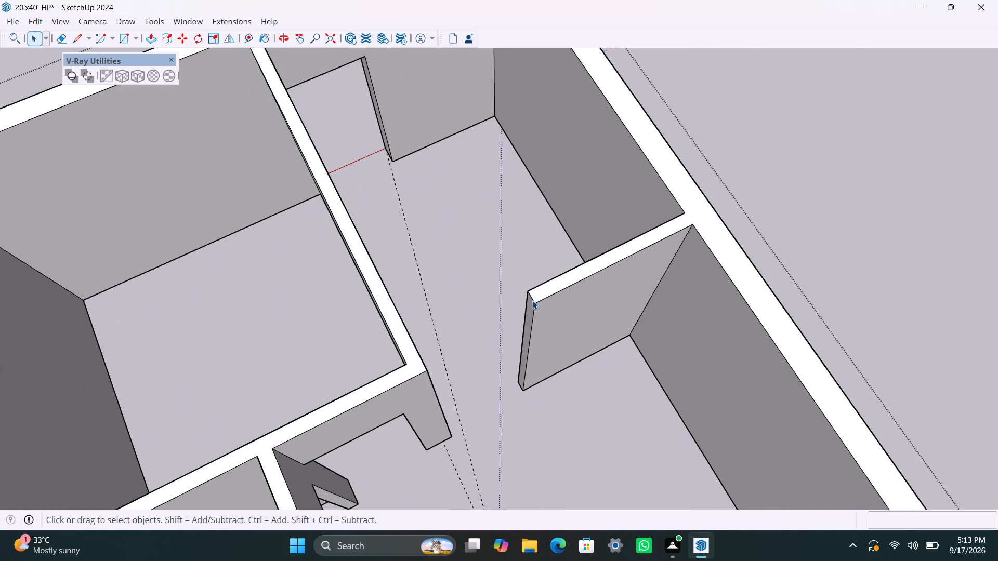
pyautogui.click(532, 300)
pyautogui.press('m')
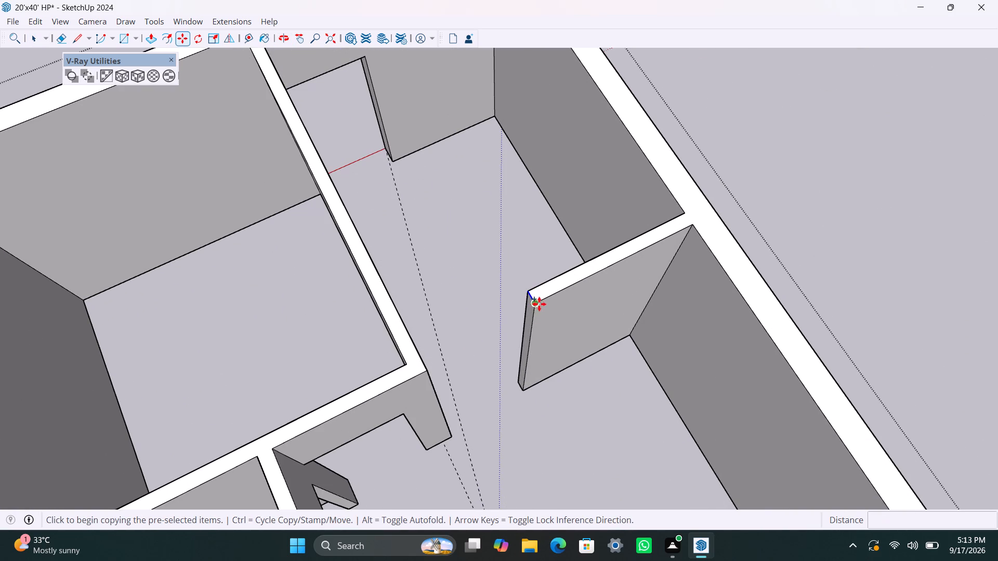
pyautogui.click(539, 304)
pyautogui.write("3'")
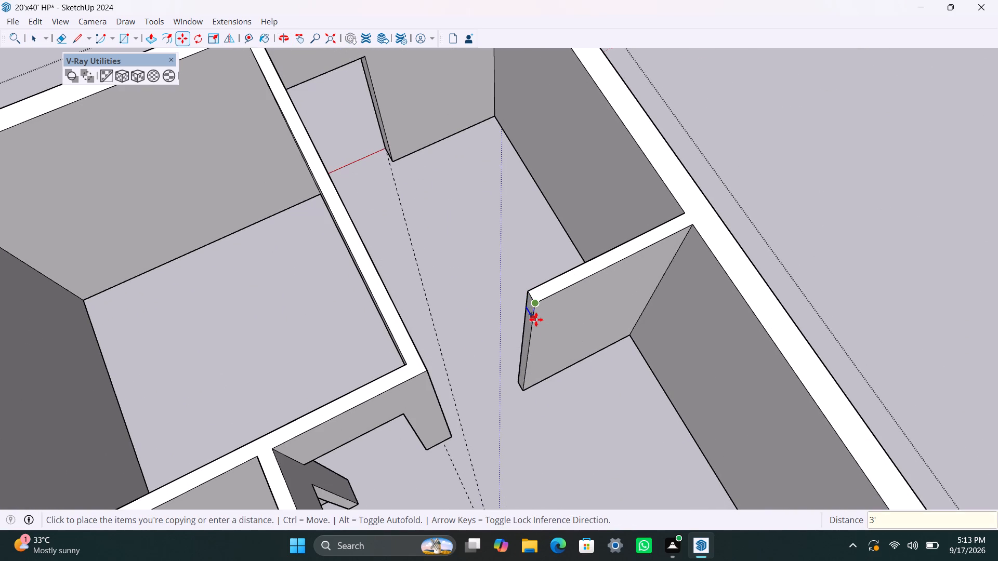
pyautogui.press('Return')
pyautogui.press('space')
# Pull the upper face of that partition end across the gap to the opposite partition corner, forming a lintel over the opening.
pyautogui.click(530, 308)
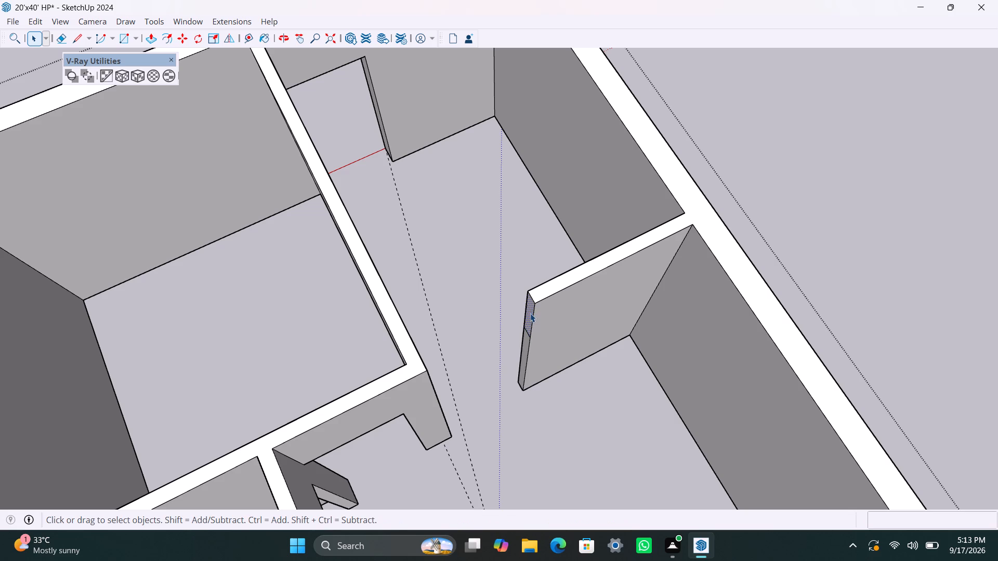
pyautogui.press('p')
pyautogui.moveTo(530, 313); pyautogui.dragTo(397, 368)
pyautogui.press('space')
pyautogui.scroll(1, 485, 384)
pyautogui.moveTo(485, 384); pyautogui.dragTo(292, 323, button='middle')
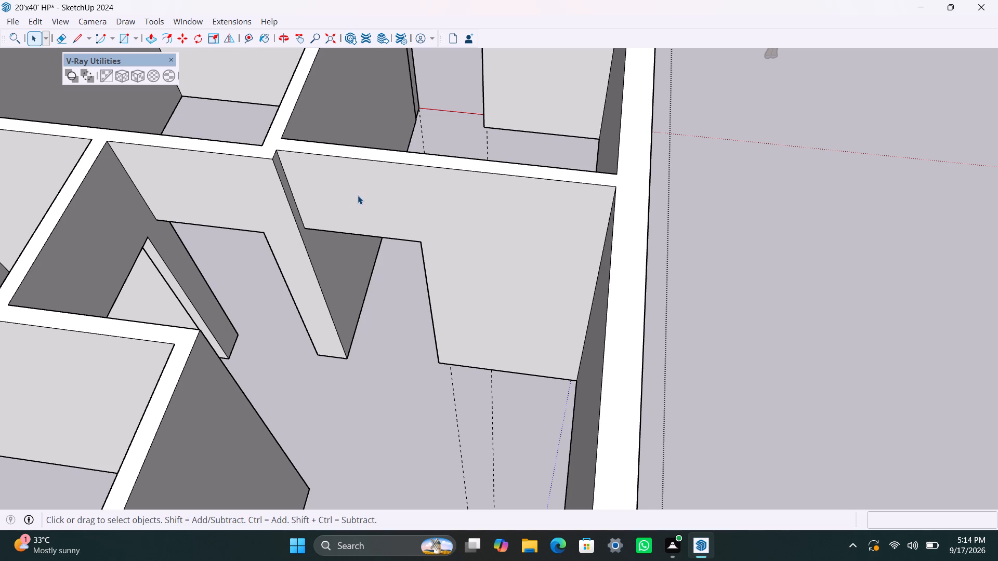
# Pull the hall-side face of the lintelled partition out 3 1/2", flush with the adjoining partition face.
pyautogui.scroll(-13, 378, 235)
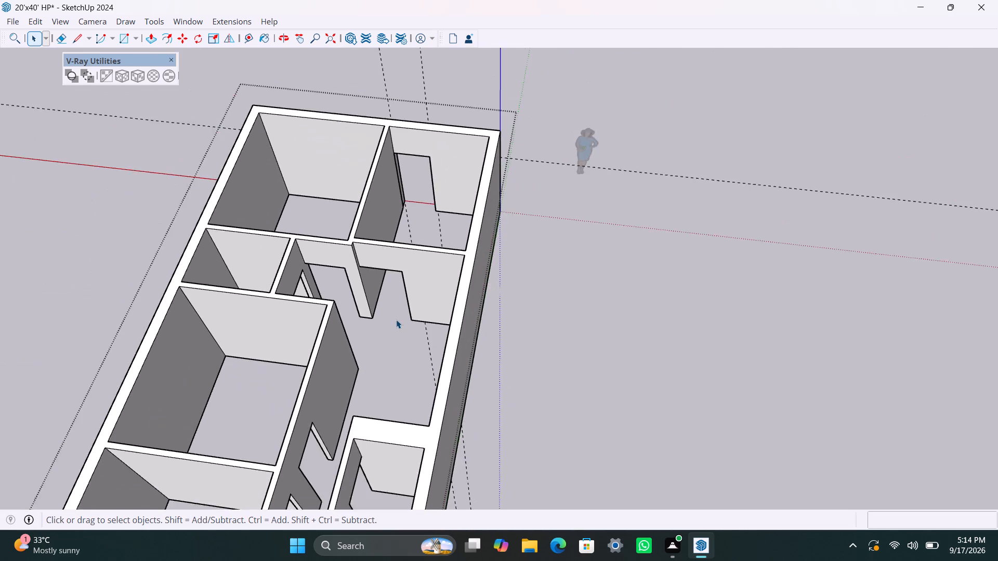
pyautogui.scroll(-2, 396, 319)
pyautogui.keyDown('shift'); pyautogui.moveTo(398, 370); pyautogui.dragTo(469, 354, button='middle'); pyautogui.keyUp('shift')
pyautogui.scroll(2, 466, 352)
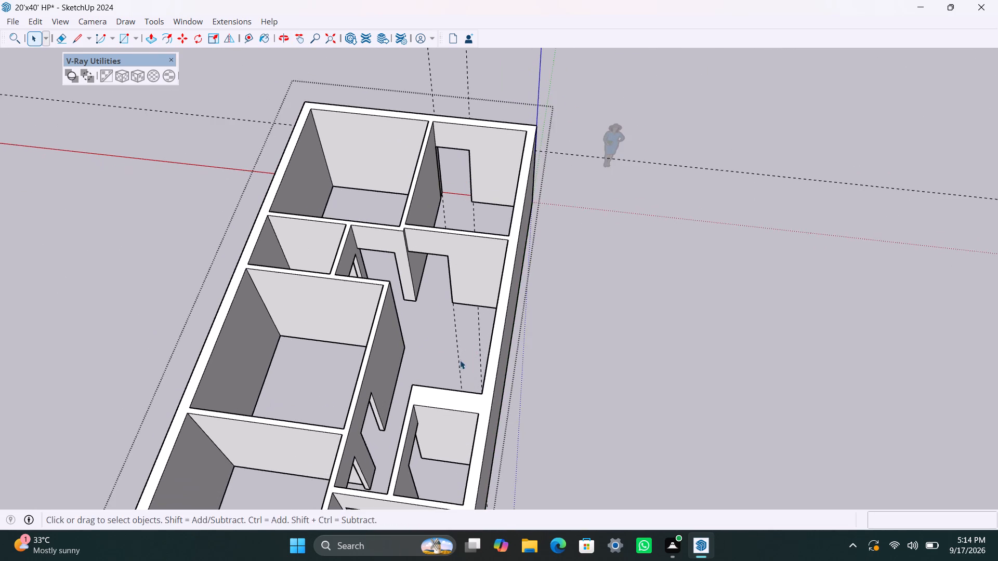
pyautogui.moveTo(461, 367); pyautogui.dragTo(503, 462, button='middle')
pyautogui.scroll(2, 454, 321)
pyautogui.scroll(2, 416, 297)
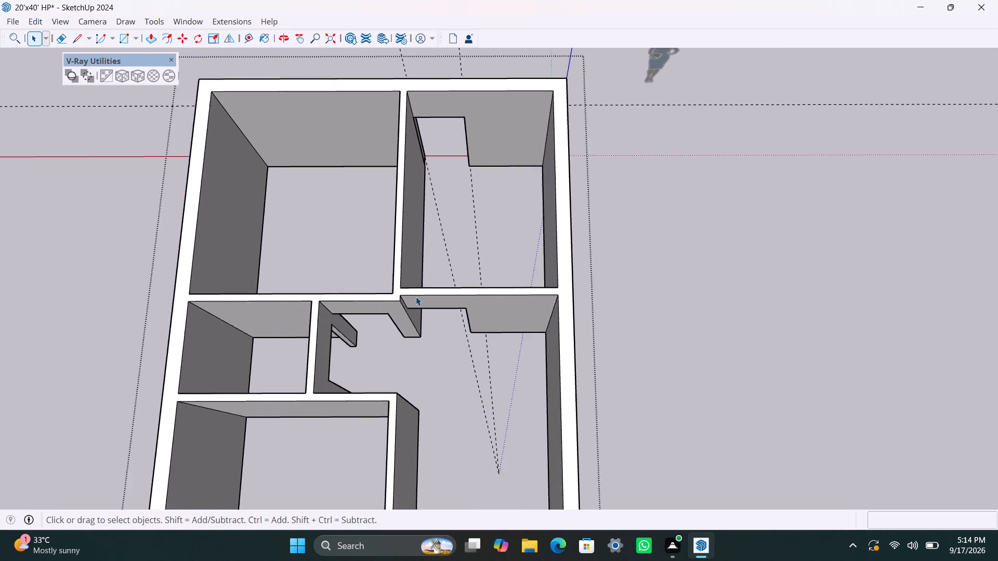
pyautogui.scroll(5, 416, 297)
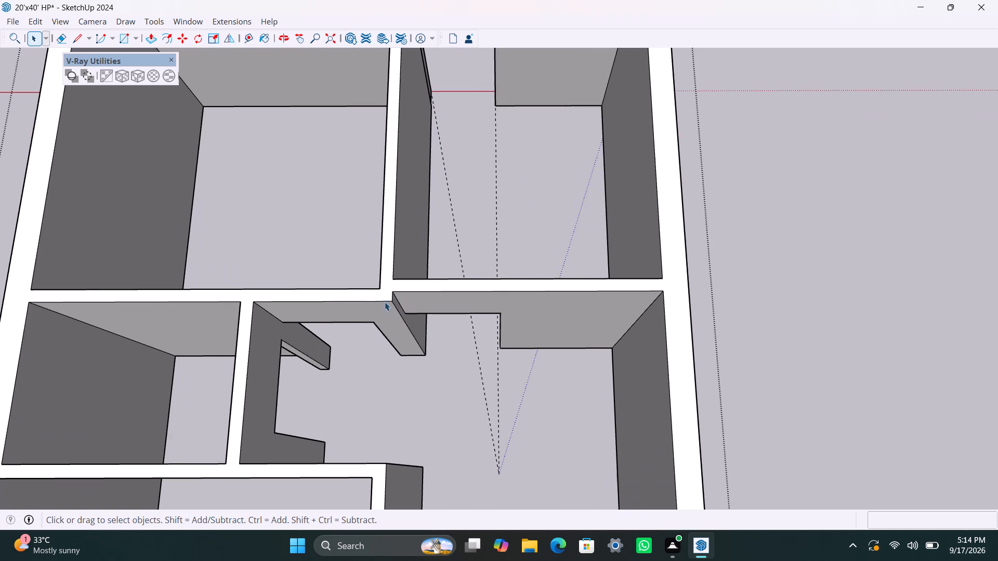
pyautogui.scroll(2, 399, 302)
pyautogui.click(416, 301)
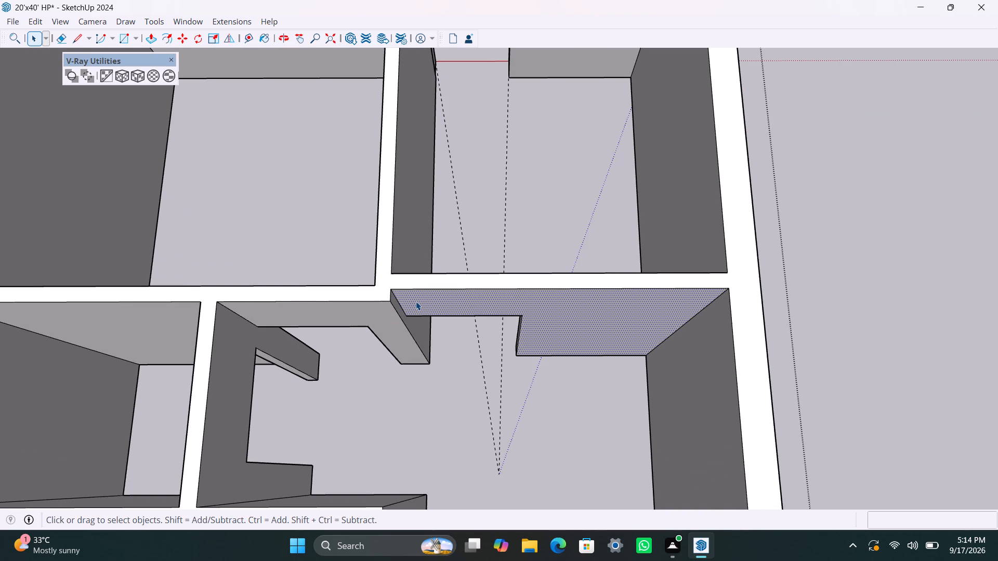
pyautogui.press('p')
pyautogui.moveTo(418, 300); pyautogui.dragTo(416, 325)
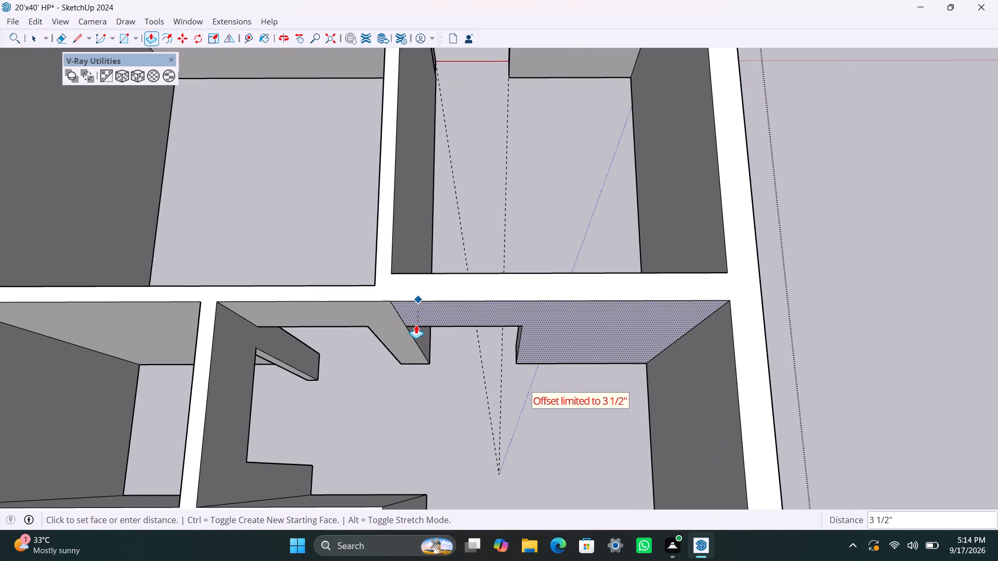
pyautogui.moveTo(416, 325); pyautogui.dragTo(388, 325)
pyautogui.scroll(-3, 503, 275)
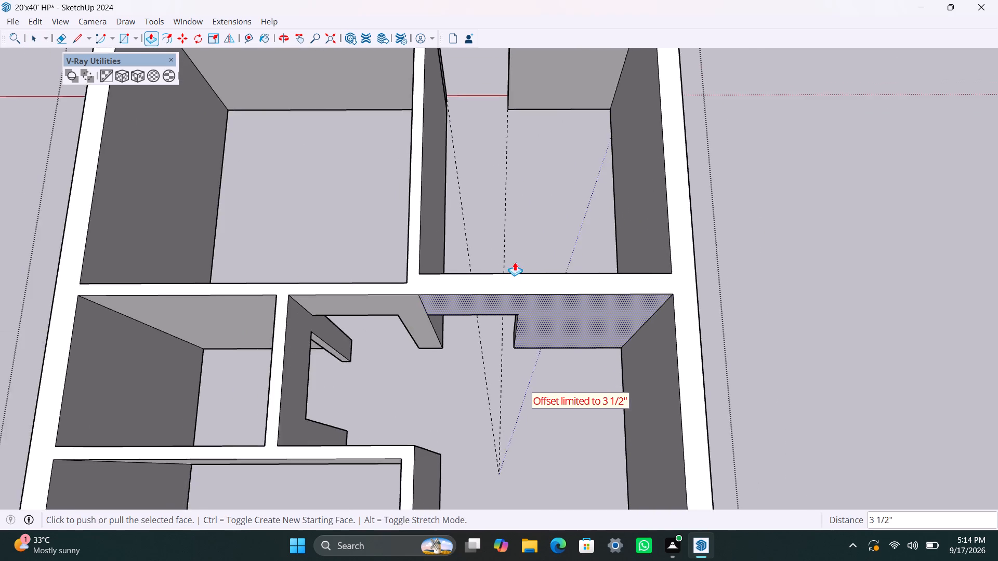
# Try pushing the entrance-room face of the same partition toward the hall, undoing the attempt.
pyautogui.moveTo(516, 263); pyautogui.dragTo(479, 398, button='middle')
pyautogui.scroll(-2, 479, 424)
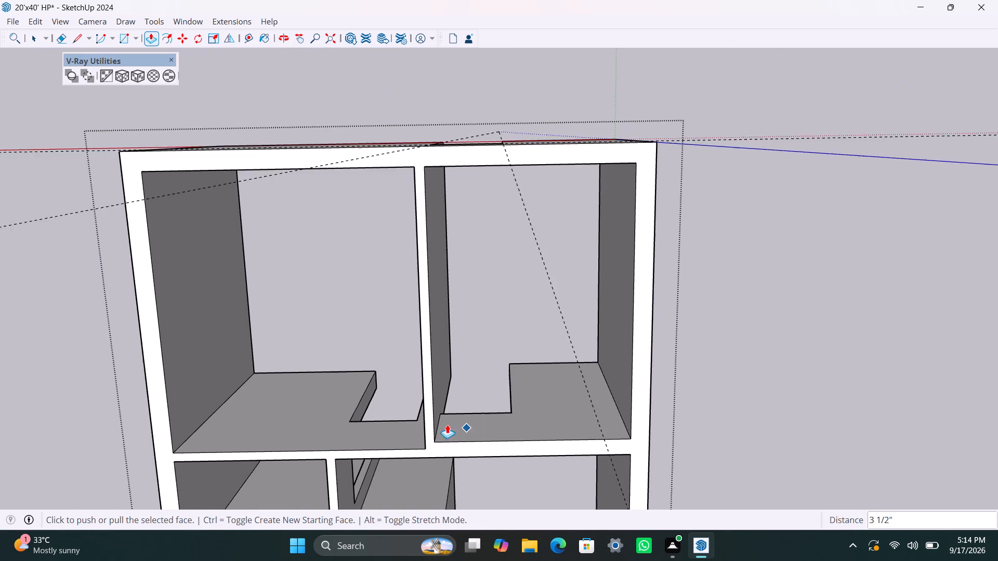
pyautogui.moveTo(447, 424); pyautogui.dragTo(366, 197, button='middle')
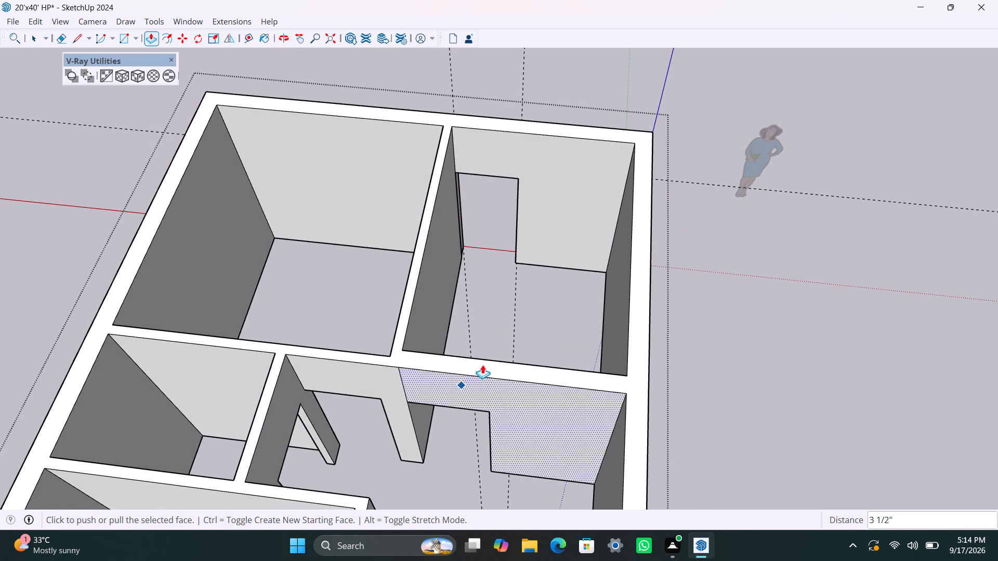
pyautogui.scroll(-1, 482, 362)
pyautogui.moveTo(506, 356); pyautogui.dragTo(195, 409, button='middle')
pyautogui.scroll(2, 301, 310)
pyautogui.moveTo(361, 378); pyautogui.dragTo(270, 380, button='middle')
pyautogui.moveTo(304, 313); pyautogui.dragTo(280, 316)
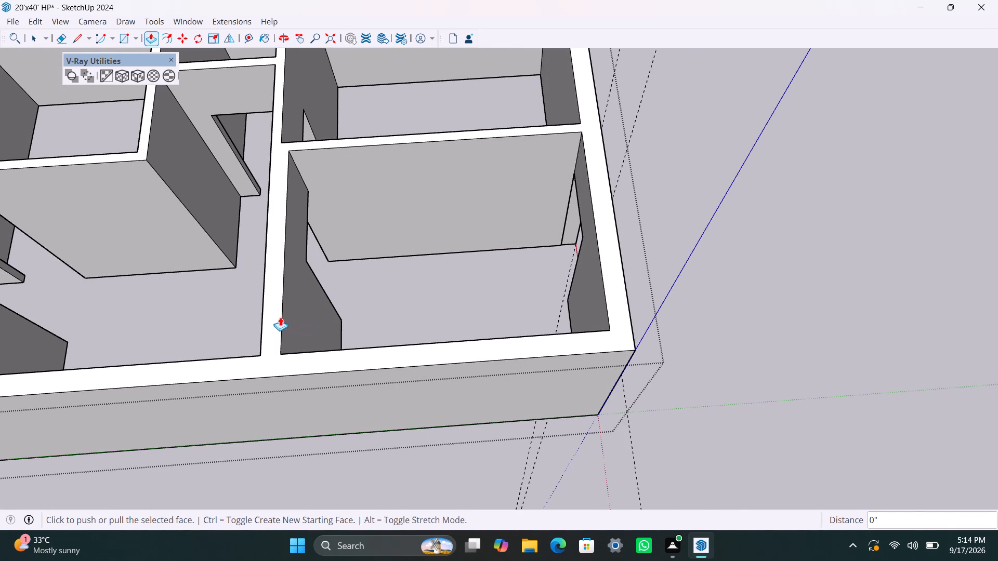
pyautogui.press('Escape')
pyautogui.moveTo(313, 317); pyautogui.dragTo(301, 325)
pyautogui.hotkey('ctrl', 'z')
# Push the entrance-room face of the thickened partition in by 4.5" and close the wall group.
pyautogui.moveTo(301, 321); pyautogui.dragTo(298, 322)
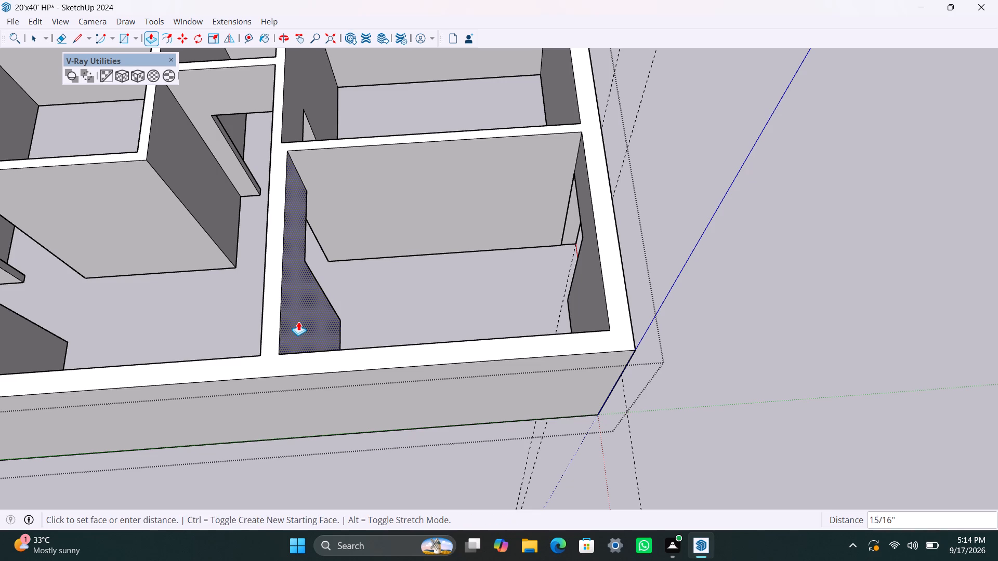
pyautogui.moveTo(298, 322); pyautogui.dragTo(284, 325)
pyautogui.moveTo(283, 325); pyautogui.dragTo(298, 327)
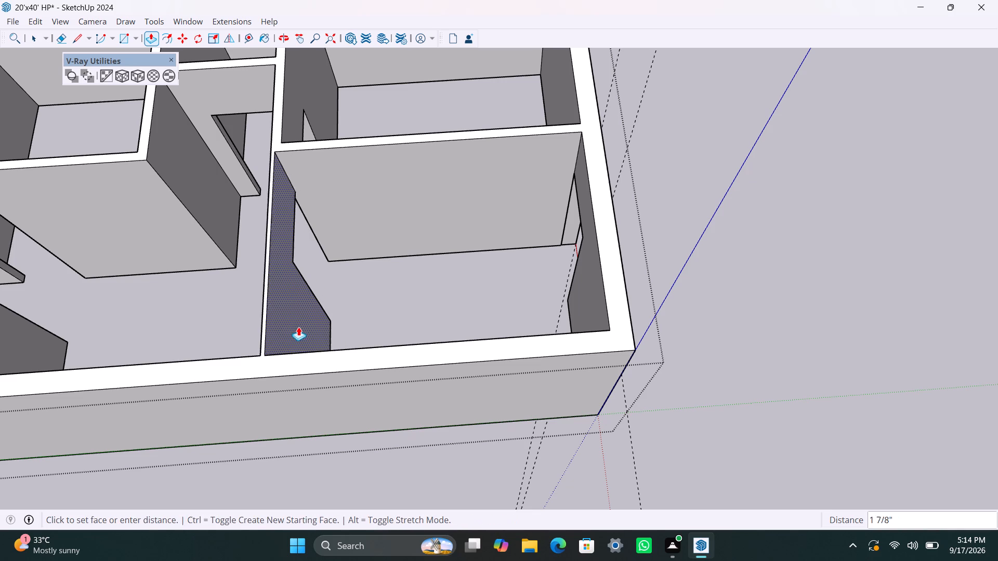
pyautogui.moveTo(298, 327); pyautogui.dragTo(300, 327)
pyautogui.write('4.5"')
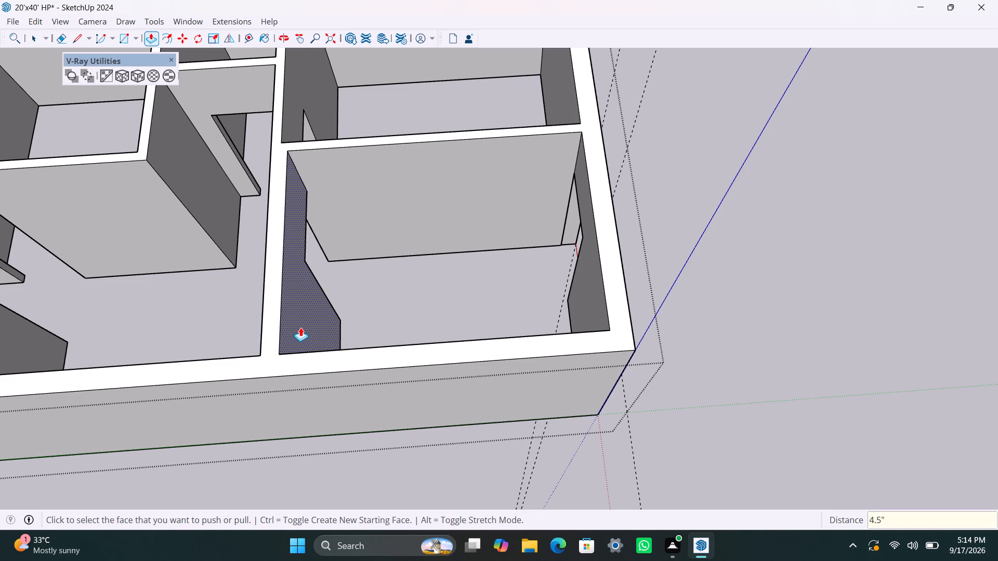
pyautogui.press('Return')
pyautogui.press('space')
pyautogui.click(729, 312)
# Save the house model.
pyautogui.scroll(-4, 344, 311)
pyautogui.moveTo(316, 317); pyautogui.dragTo(478, 349, button='middle')
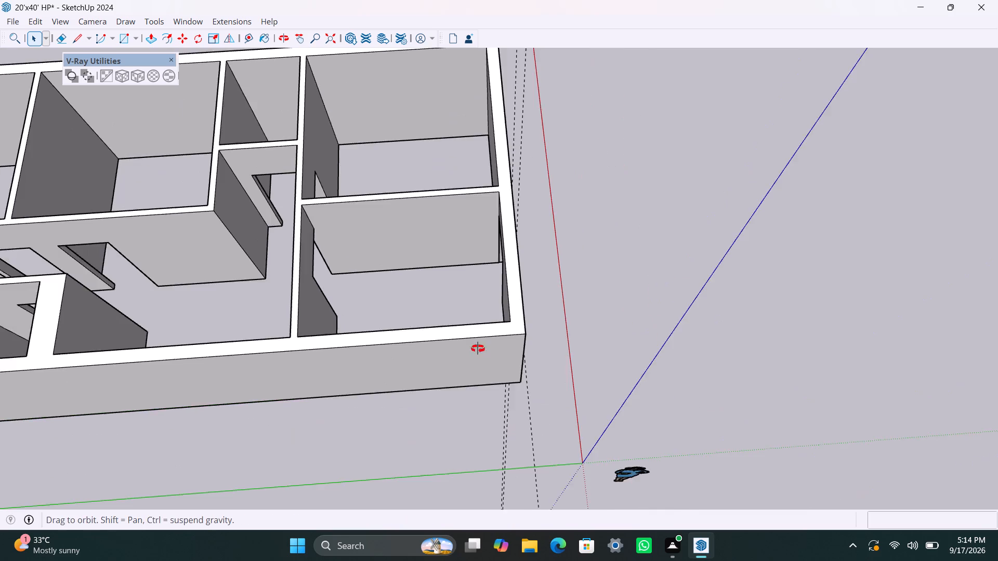
pyautogui.moveTo(478, 349); pyautogui.dragTo(863, 331, button='middle')
pyautogui.scroll(-3, 601, 384)
pyautogui.keyDown('shift'); pyautogui.moveTo(587, 380); pyautogui.dragTo(577, 216, button='middle'); pyautogui.keyUp('shift')
pyautogui.scroll(1, 614, 277)
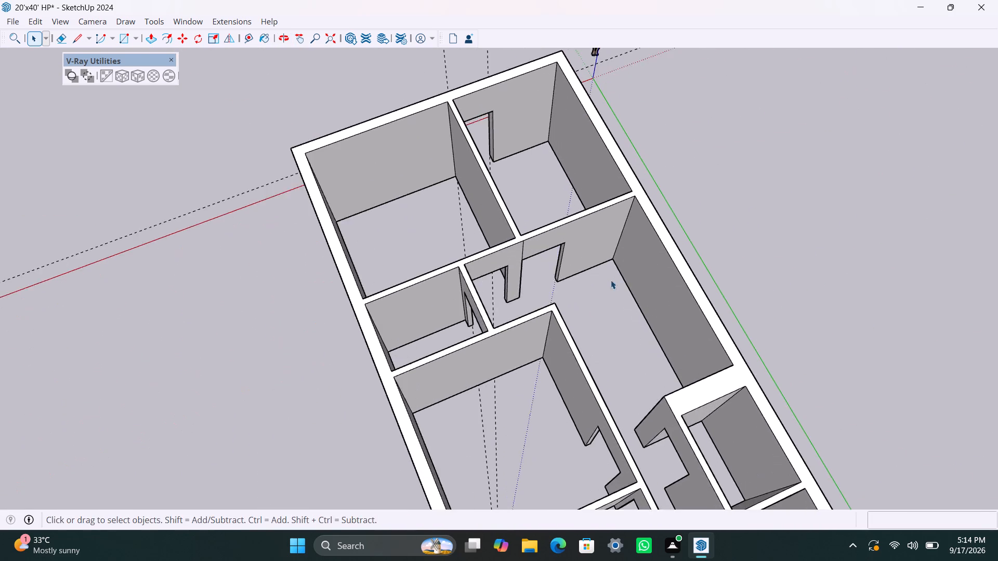
pyautogui.scroll(1, 611, 280)
pyautogui.moveTo(533, 326); pyautogui.dragTo(478, 316, button='middle')
pyautogui.hotkey('ctrl', 's')
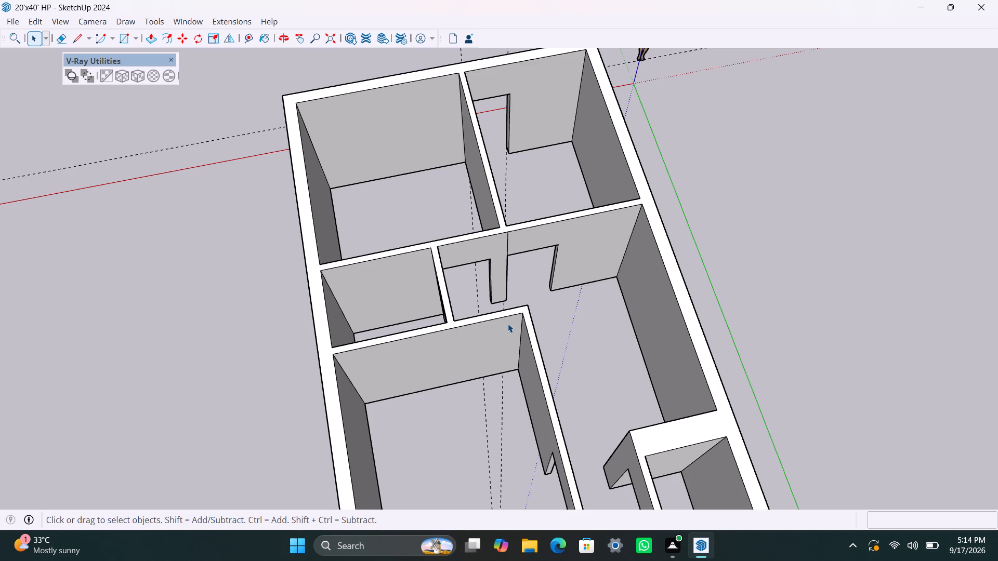
# Open the wall group and place a vertical guide on the rear wall about 12' from its far vertical edge.
pyautogui.scroll(-3, 463, 275)
pyautogui.scroll(-4, 510, 255)
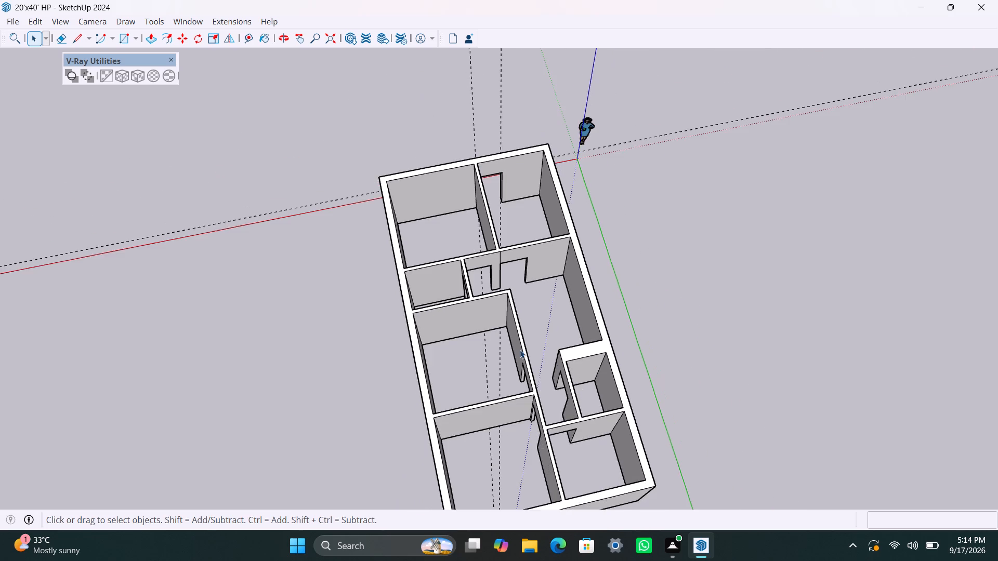
pyautogui.keyDown('shift'); pyautogui.moveTo(517, 356); pyautogui.dragTo(457, 196, button='middle'); pyautogui.keyUp('shift')
pyautogui.scroll(2, 501, 324)
pyautogui.moveTo(445, 339); pyautogui.dragTo(446, 187, button='middle')
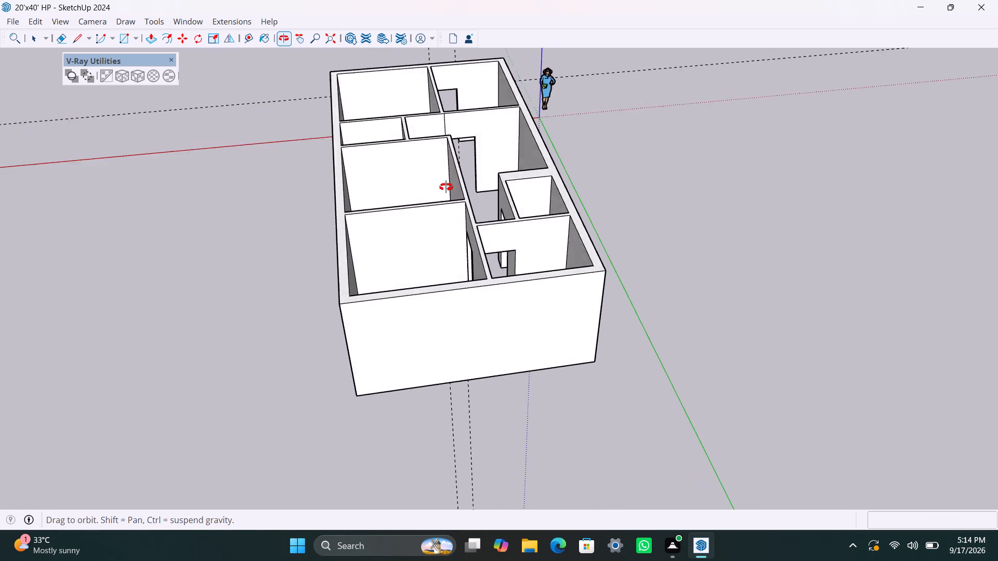
pyautogui.moveTo(446, 187); pyautogui.dragTo(423, 143, button='middle')
pyautogui.scroll(-4, 442, 314)
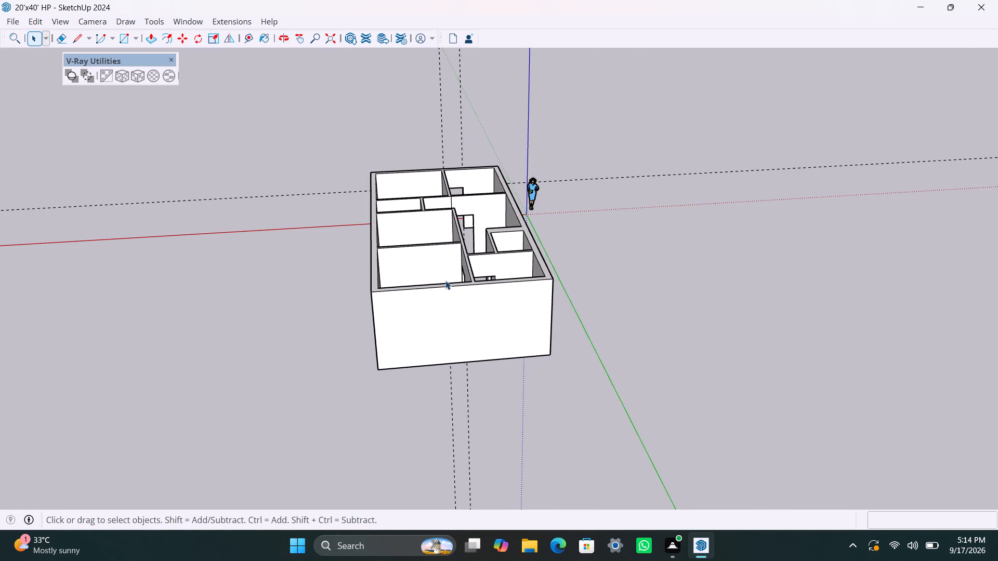
pyautogui.scroll(1, 469, 319)
pyautogui.keyDown('shift'); pyautogui.moveTo(471, 304); pyautogui.dragTo(397, 350, button='middle'); pyautogui.keyUp('shift')
pyautogui.scroll(2, 407, 353)
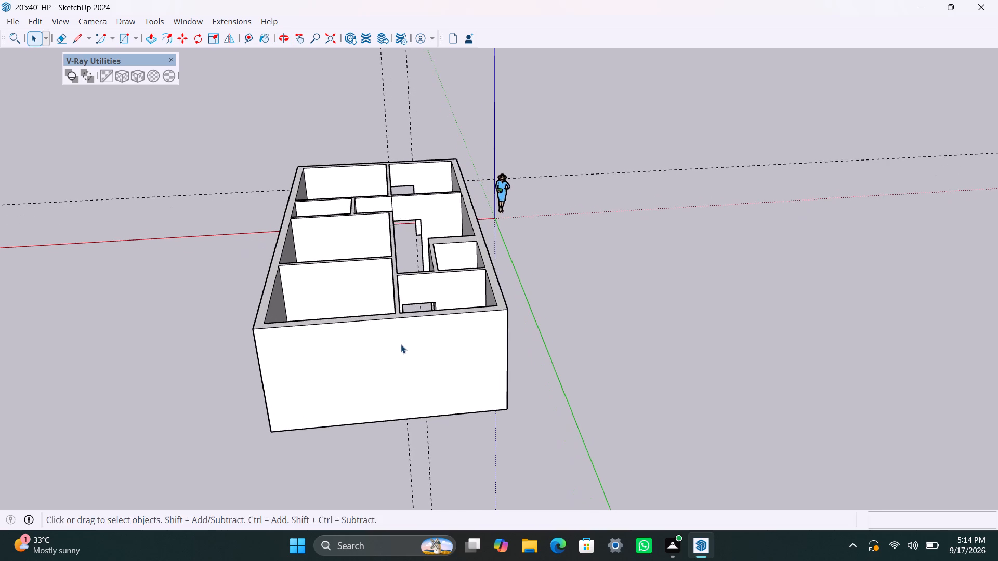
pyautogui.moveTo(390, 341); pyautogui.dragTo(375, 271, button='middle')
pyautogui.scroll(2, 386, 272)
pyautogui.keyDown('shift'); pyautogui.moveTo(405, 260); pyautogui.dragTo(424, 358, button='middle'); pyautogui.keyUp('shift')
pyautogui.scroll(1, 408, 341)
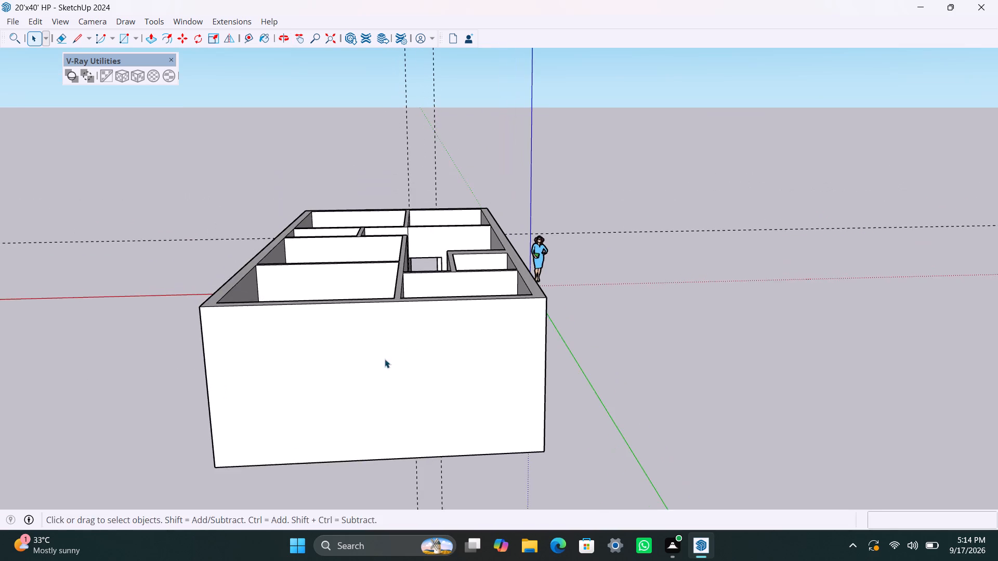
pyautogui.moveTo(385, 346); pyautogui.dragTo(391, 306, button='middle')
pyautogui.press('t')
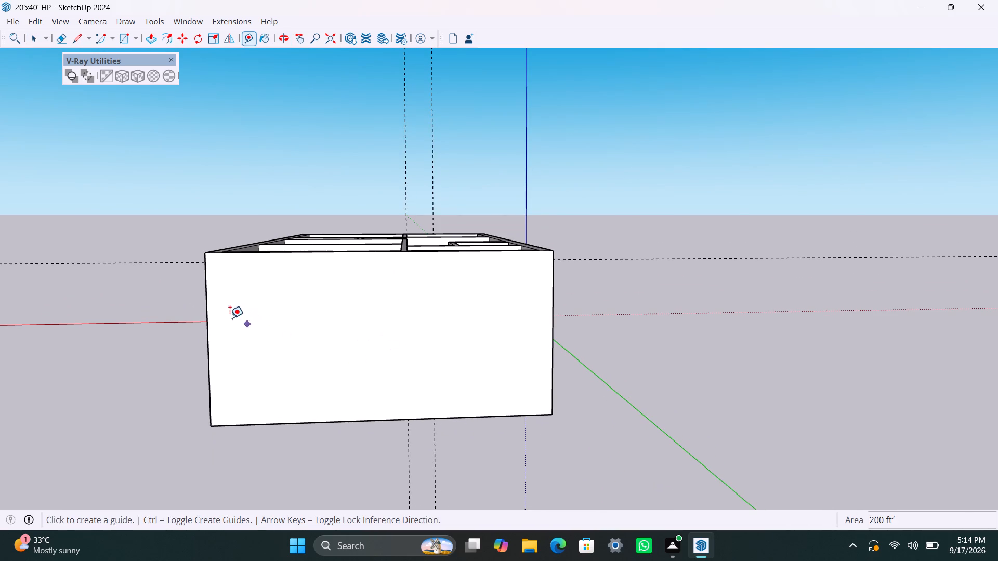
pyautogui.press('space')
pyautogui.doubleClick(303, 334)
pyautogui.press('t')
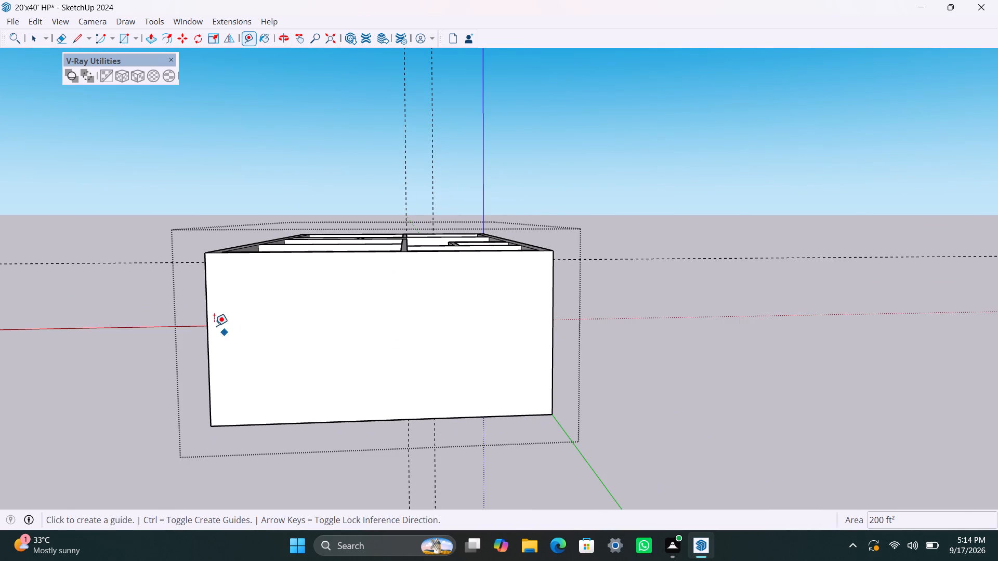
pyautogui.click(210, 316)
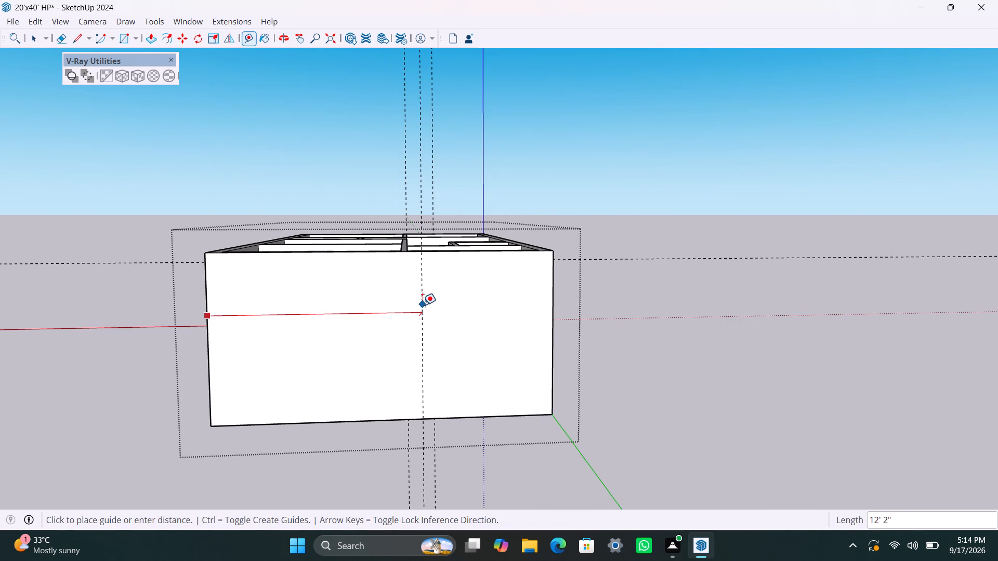
pyautogui.click(418, 307)
# Place a second vertical guide on the rear wall 3' from the first, toward the nearer side edge.
pyautogui.moveTo(416, 308); pyautogui.dragTo(455, 310)
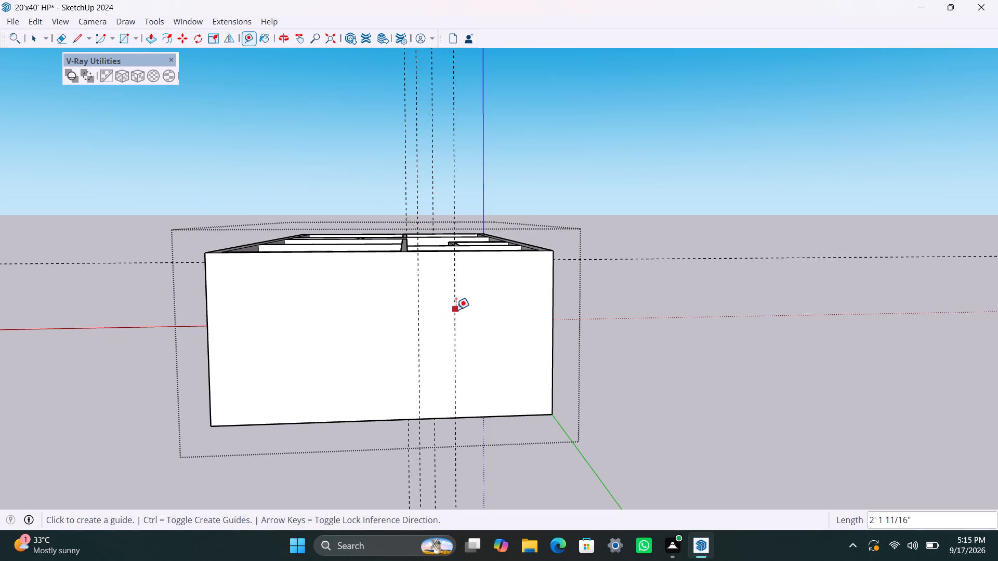
pyautogui.write("3'")
pyautogui.press('Return')
pyautogui.press('space')
# Place a horizontal guide on the rear wall 3' below its top edge.
pyautogui.press('t')
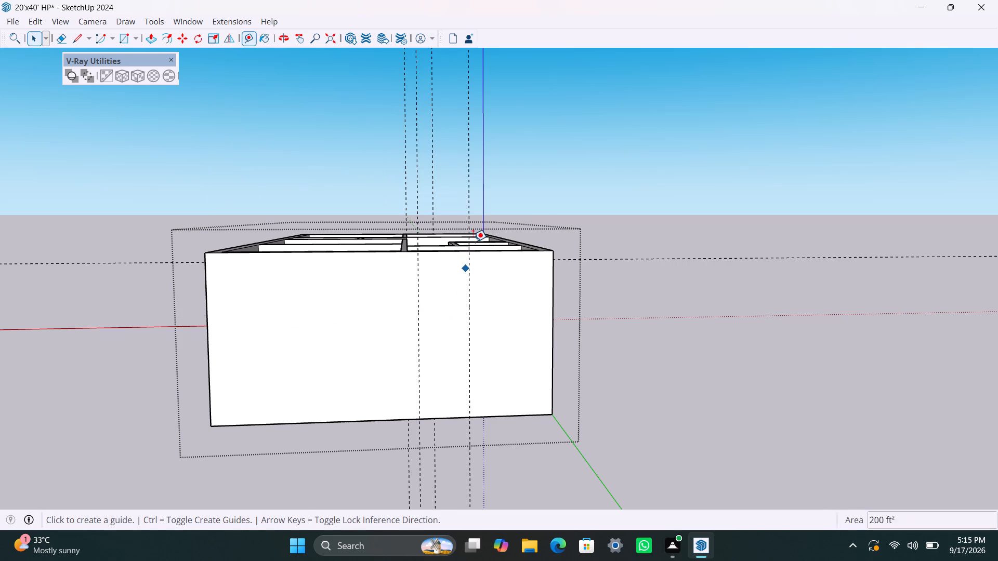
pyautogui.moveTo(449, 254); pyautogui.dragTo(449, 265)
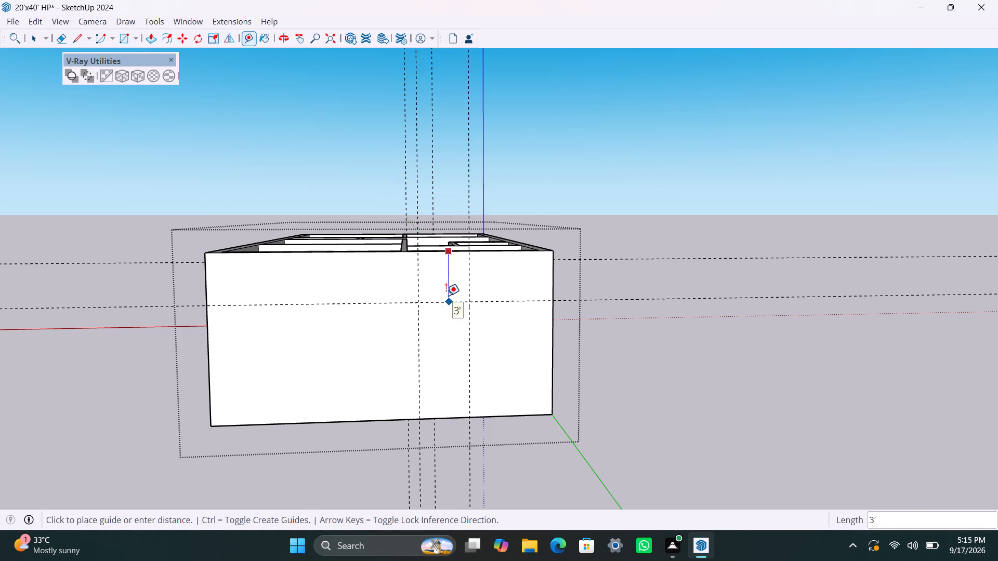
pyautogui.write("3'")
pyautogui.press('Return')
# Place another horizontal guide on the rear wall 4' below the first horizontal one.
pyautogui.click(450, 306)
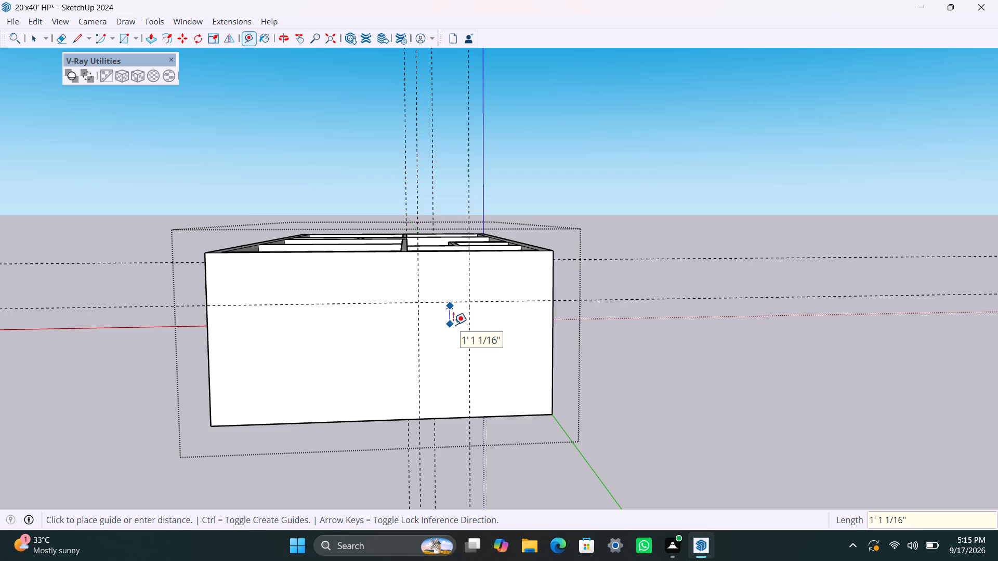
pyautogui.press('Escape')
pyautogui.click(456, 304)
pyautogui.write("4'")
pyautogui.press('Return')
pyautogui.press('space')
# Cut a 3' wide by 4' high window opening through the 9" rear wall, using the guide intersections as corners.
pyautogui.press('r')
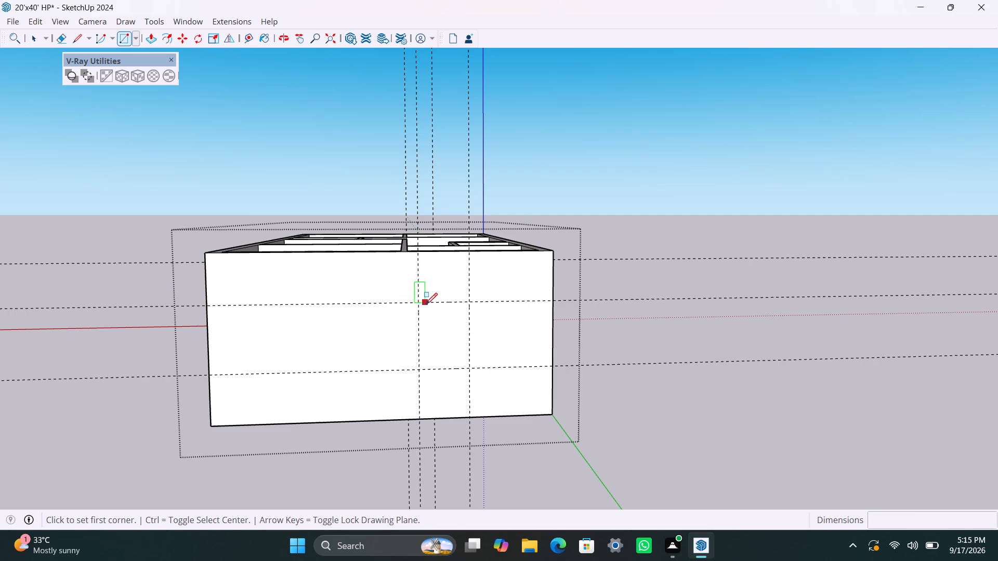
pyautogui.moveTo(419, 302); pyautogui.dragTo(421, 326)
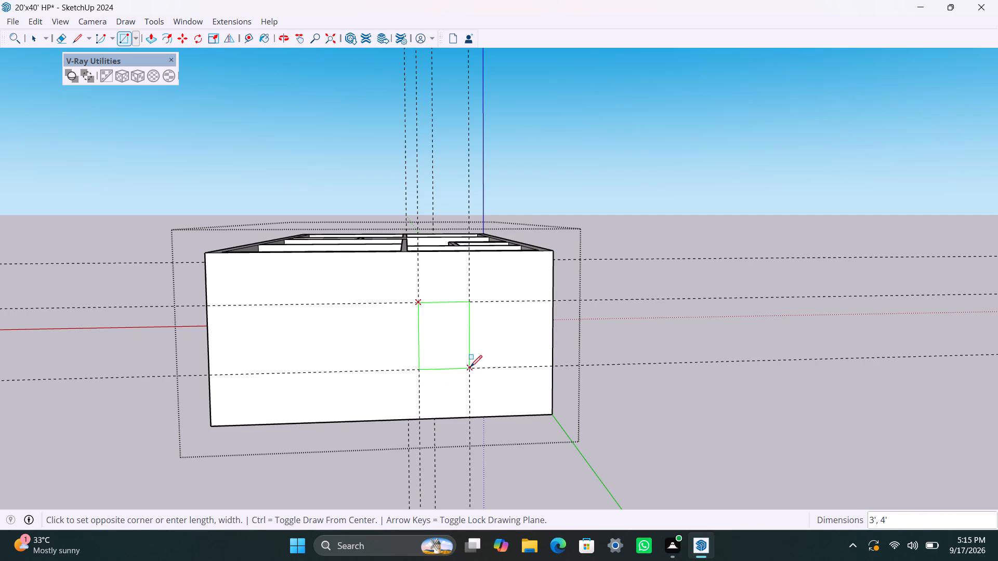
pyautogui.click(470, 367)
pyautogui.press('space')
pyautogui.click(455, 343)
pyautogui.press('p')
pyautogui.moveTo(453, 343); pyautogui.dragTo(454, 330)
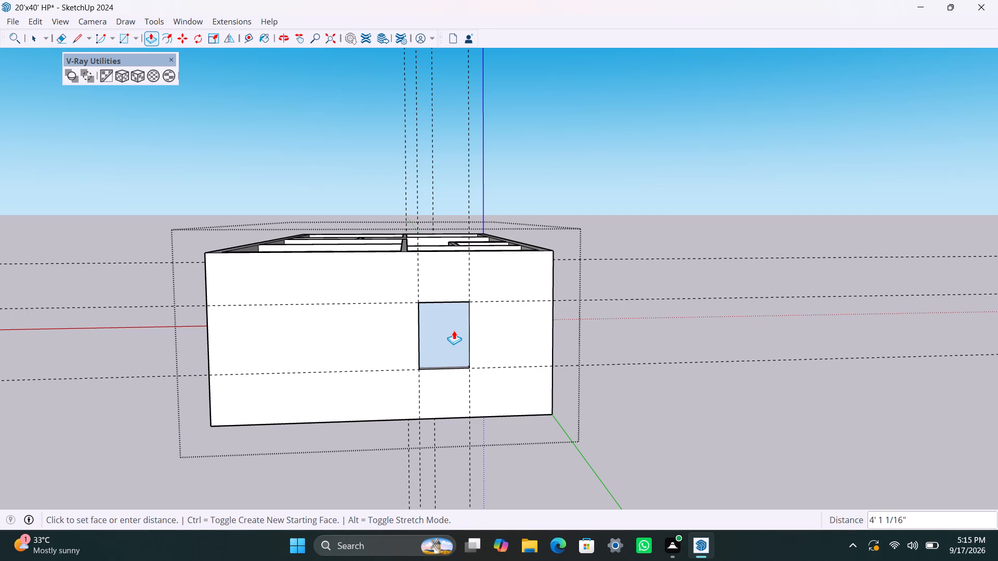
pyautogui.moveTo(454, 330); pyautogui.dragTo(438, 329)
# Place a vertical guide on the adjoining long side wall, close to its corner with the rear wall.
pyautogui.scroll(-2, 583, 371)
pyautogui.moveTo(607, 374); pyautogui.dragTo(539, 374, button='middle')
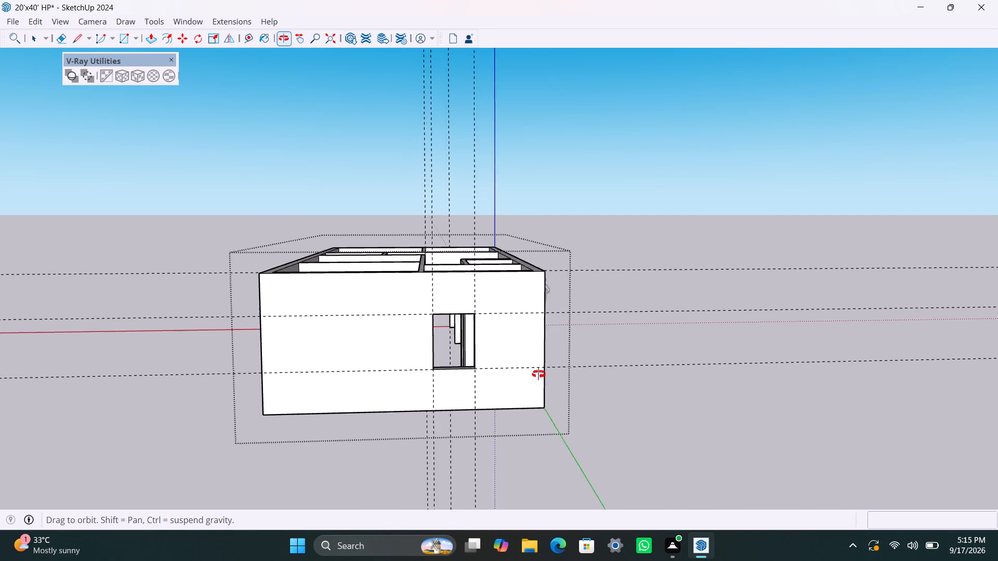
pyautogui.moveTo(539, 374); pyautogui.dragTo(279, 434, button='middle')
pyautogui.scroll(-3, 459, 394)
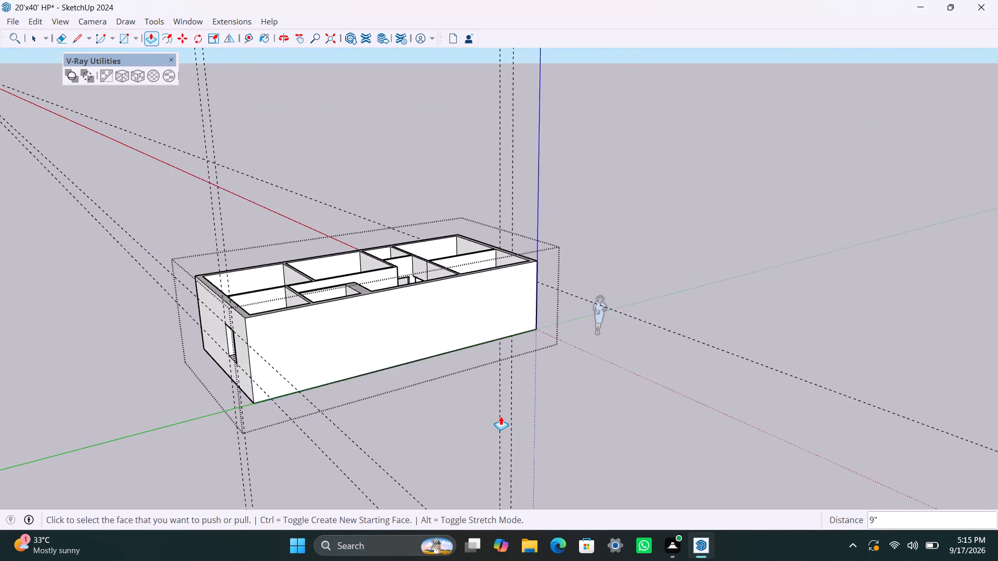
pyautogui.scroll(-1, 501, 416)
pyautogui.moveTo(504, 419); pyautogui.dragTo(322, 421, button='middle')
pyautogui.scroll(1, 270, 297)
pyautogui.press('space')
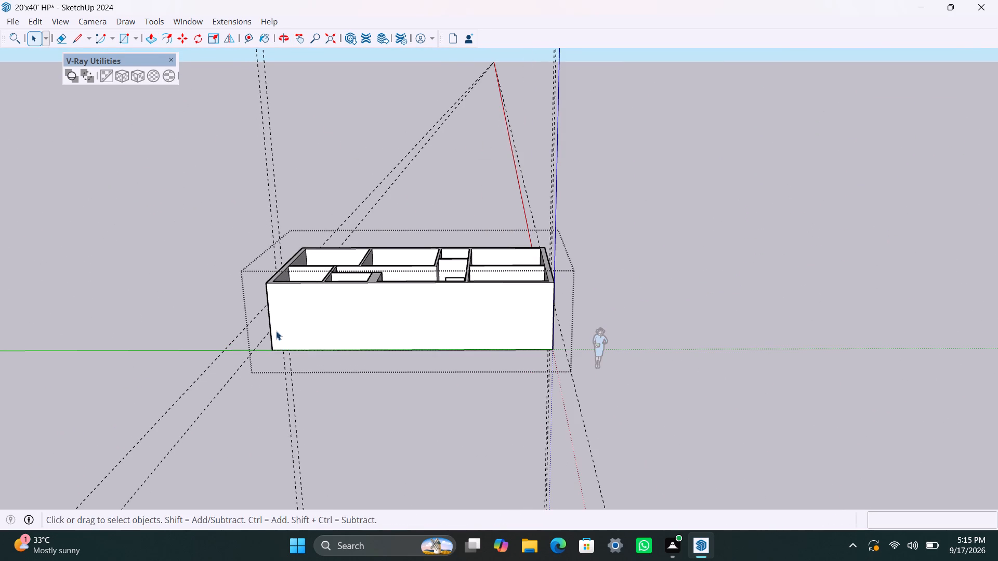
pyautogui.press('t')
pyautogui.scroll(2, 274, 310)
pyautogui.moveTo(275, 324); pyautogui.dragTo(344, 306, button='middle')
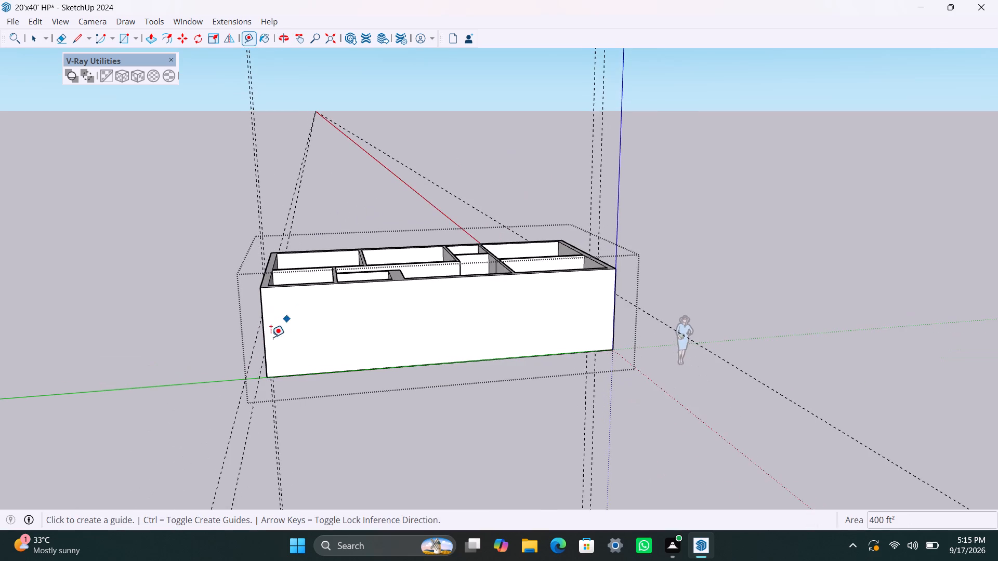
pyautogui.scroll(1, 269, 333)
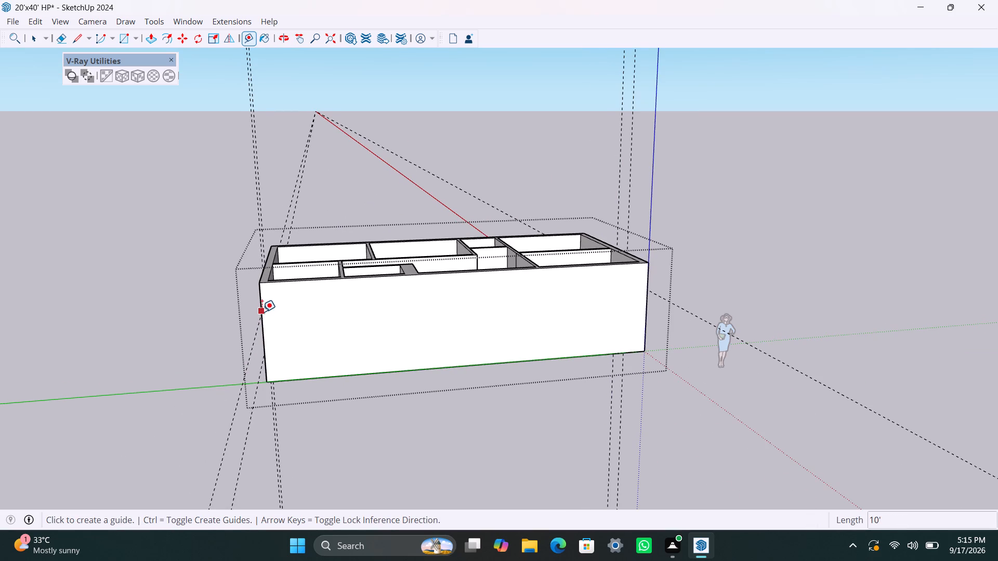
pyautogui.moveTo(262, 312); pyautogui.dragTo(283, 317)
# Place a second vertical guide on the long side wall 4' from the first, away from the rear corner.
pyautogui.moveTo(279, 313); pyautogui.dragTo(329, 318)
pyautogui.write("4'")
pyautogui.press('Return')
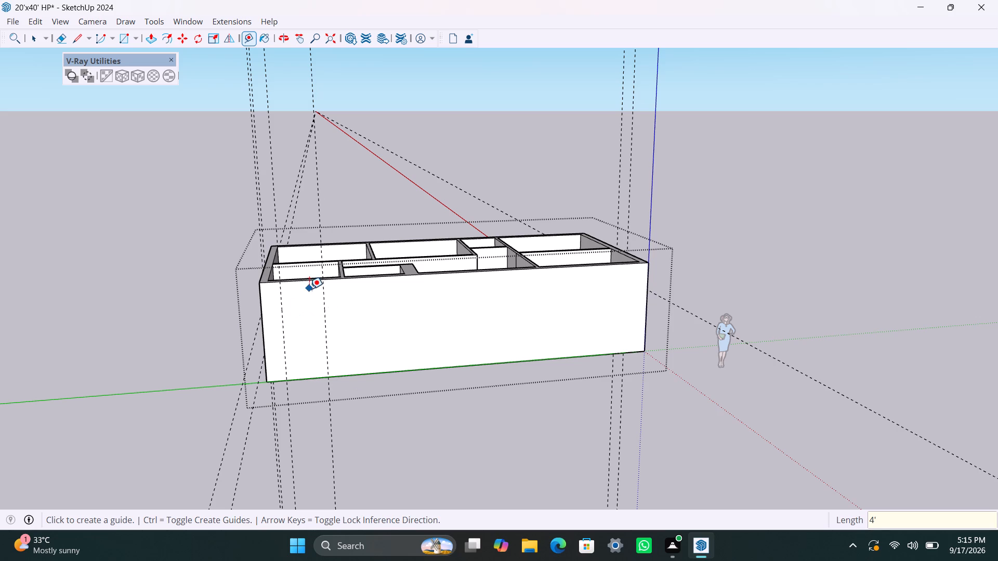
# Place a horizontal guide on the long side wall 3' below its top edge.
pyautogui.moveTo(314, 280); pyautogui.dragTo(322, 314)
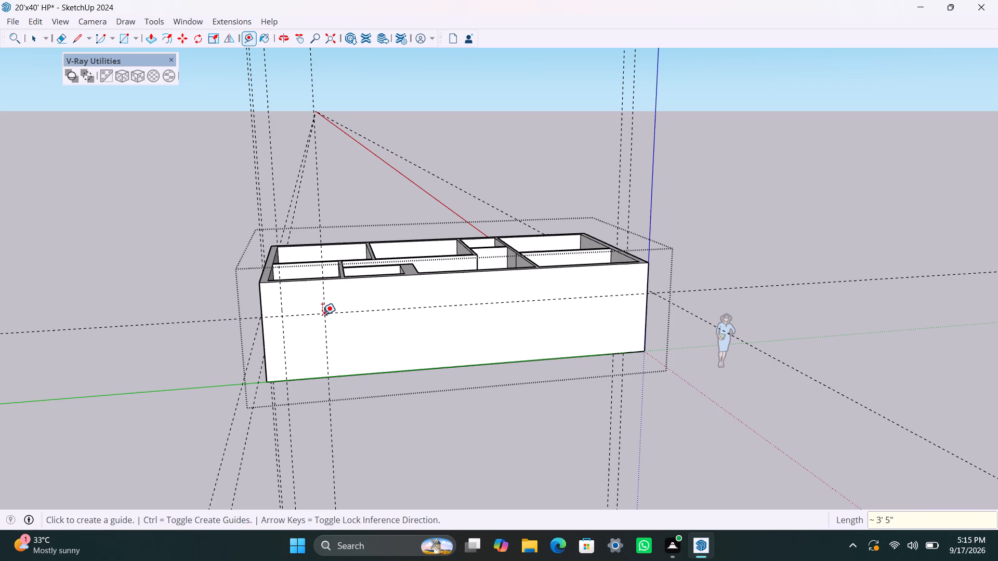
pyautogui.write("3'")
pyautogui.press('Return')
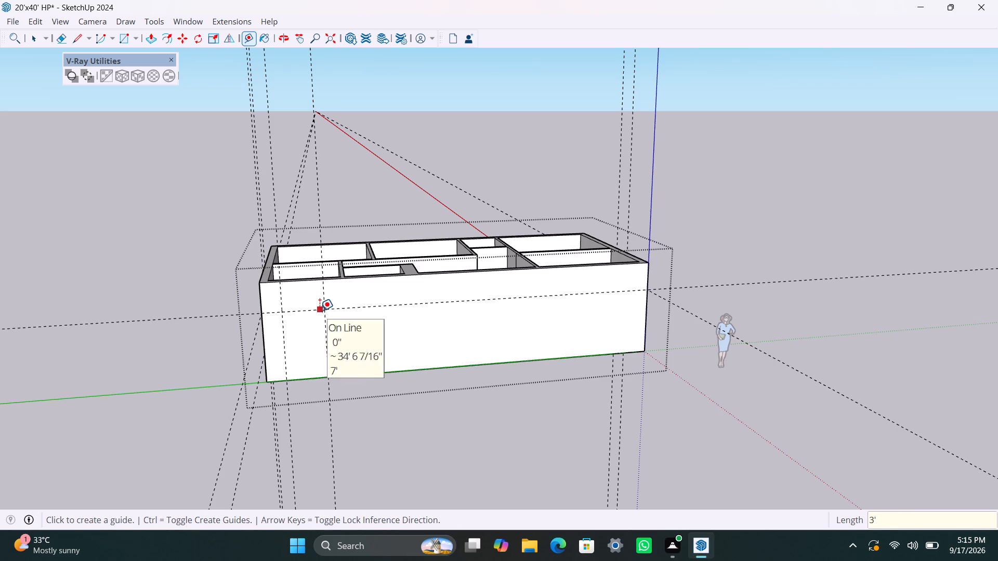
# Place another horizontal guide on the long side wall 4' below the first horizontal one.
pyautogui.moveTo(320, 311); pyautogui.dragTo(320, 351)
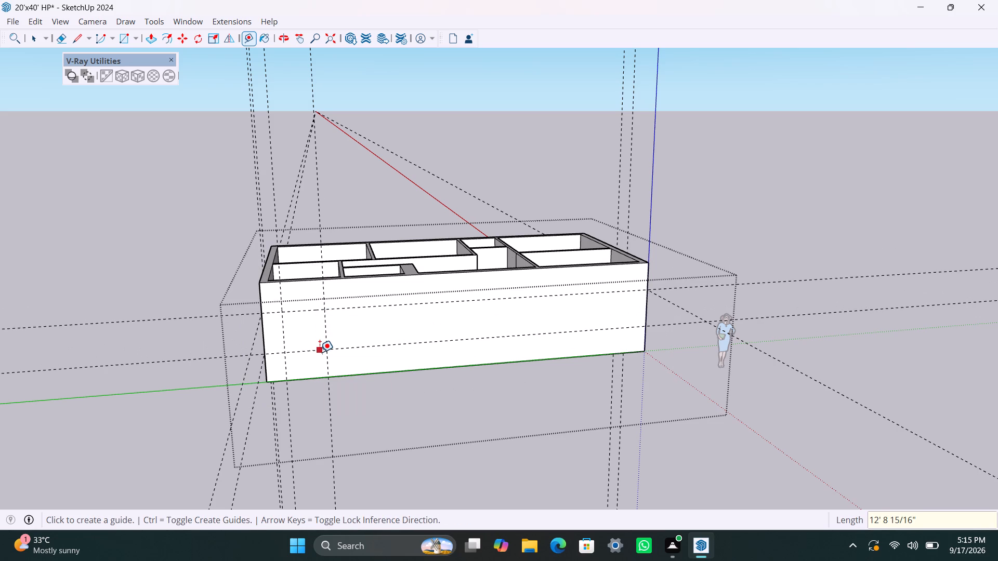
pyautogui.hotkey('ctrl', 'z')
pyautogui.moveTo(311, 311); pyautogui.dragTo(324, 355)
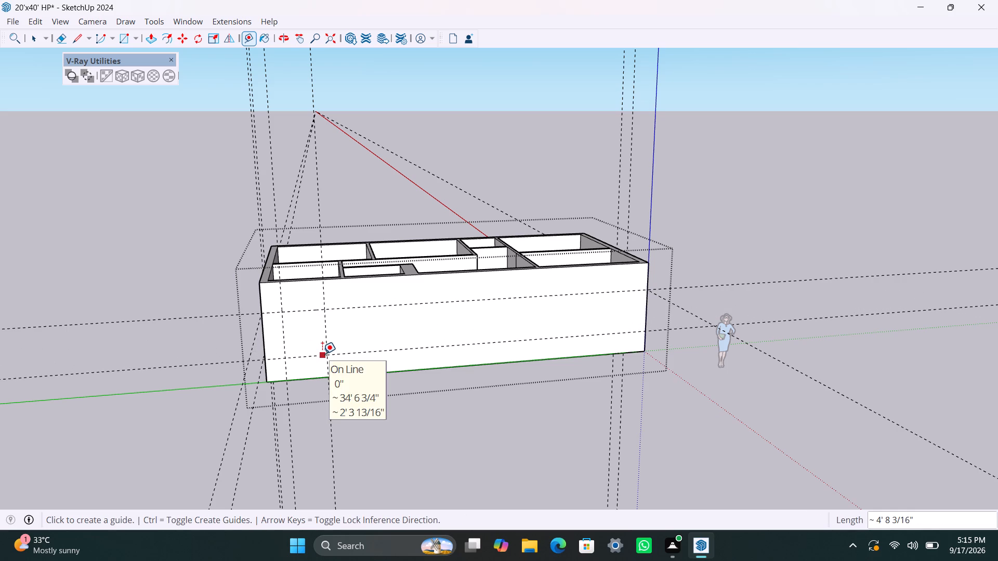
pyautogui.write("4'")
pyautogui.press('Return')
# Draw a 4' by 4' rectangle between the side-wall guides and push it 9" to cut a window opening.
pyautogui.press('space')
pyautogui.press('r')
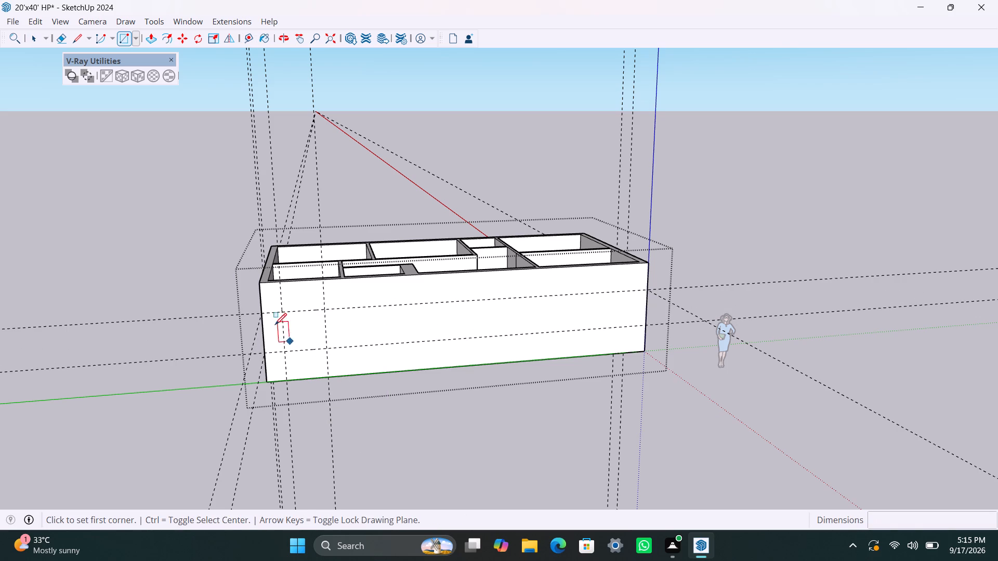
pyautogui.moveTo(283, 312); pyautogui.dragTo(295, 328)
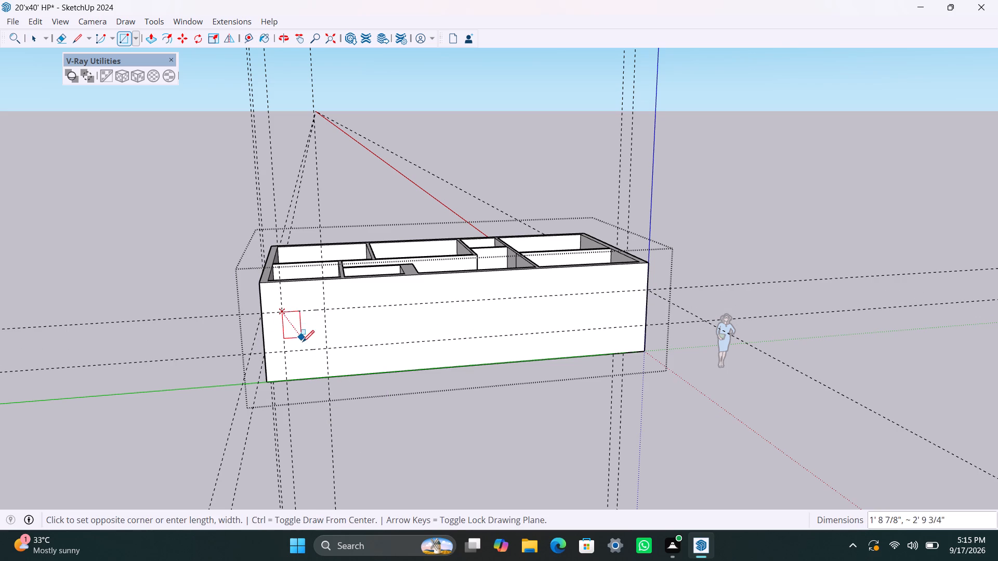
pyautogui.click(326, 350)
pyautogui.press('space')
pyautogui.click(310, 332)
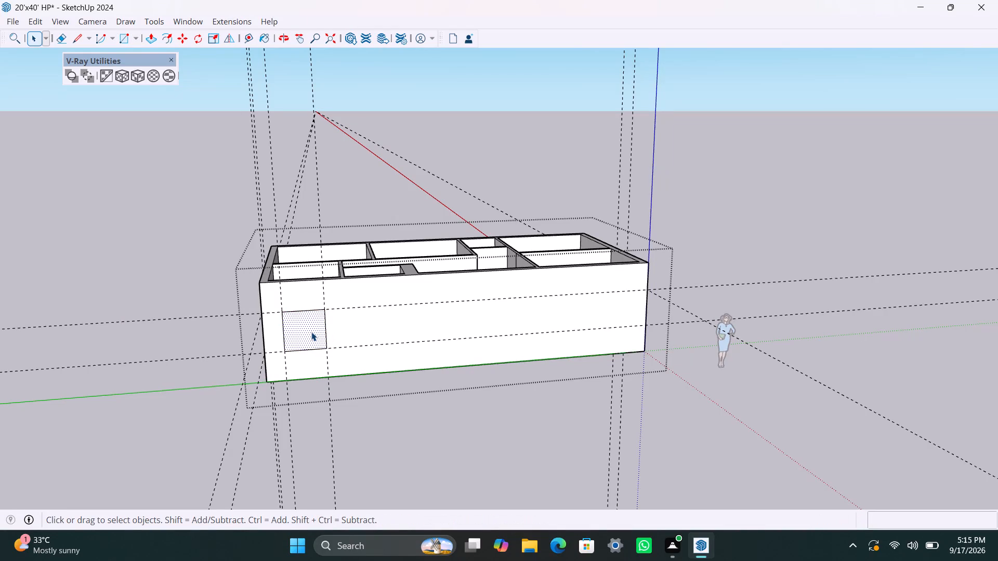
pyautogui.press('p')
pyautogui.moveTo(312, 331); pyautogui.dragTo(297, 324)
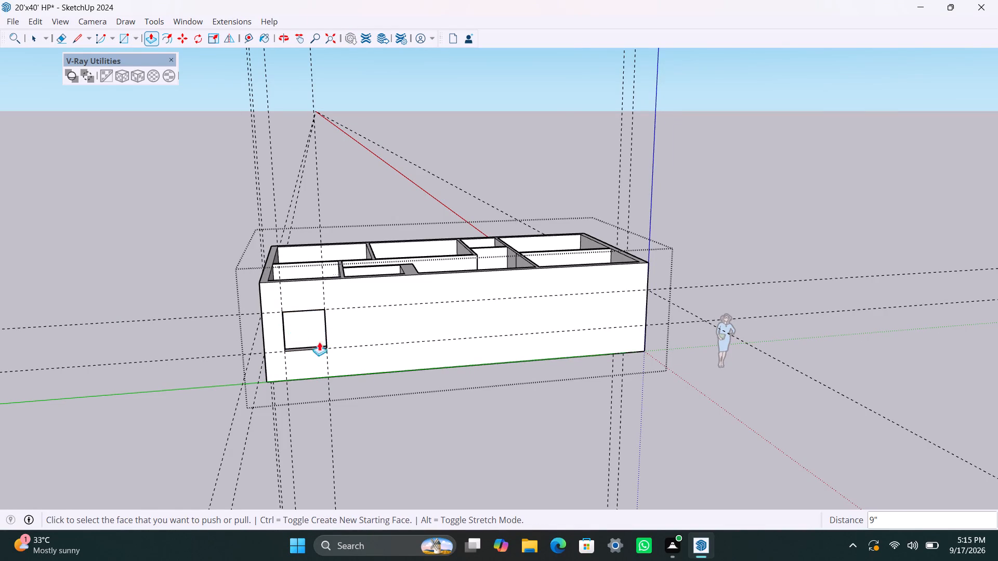
# Place a vertical guide on the long side wall about 3' 2" past the new window opening's front-side edge.
pyautogui.scroll(-4, 335, 420)
pyautogui.keyDown('shift'); pyautogui.moveTo(394, 430); pyautogui.dragTo(343, 400, button='middle'); pyautogui.keyUp('shift')
pyautogui.scroll(4, 290, 351)
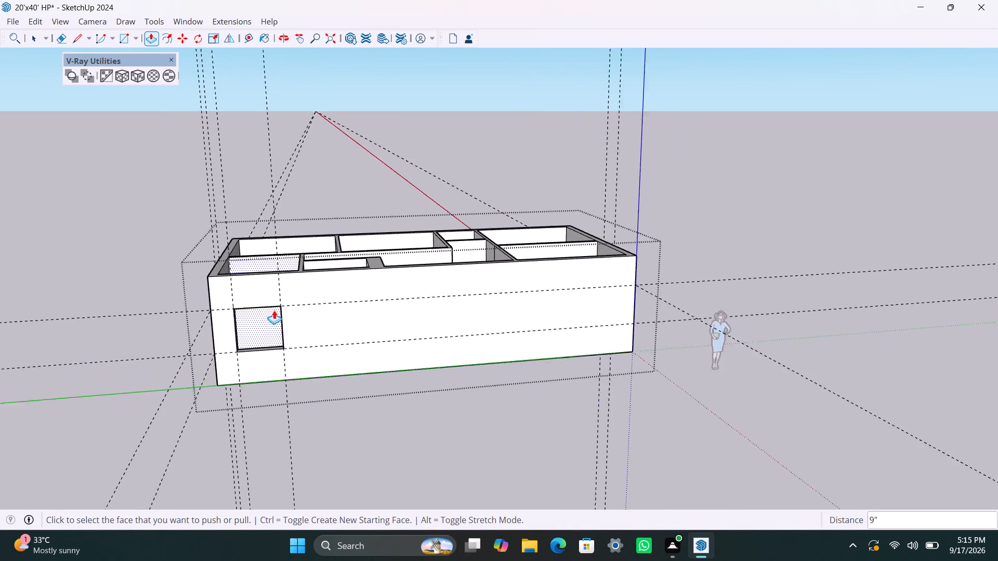
pyautogui.scroll(2, 274, 310)
pyautogui.moveTo(300, 318); pyautogui.dragTo(290, 264, button='middle')
pyautogui.press('space')
pyautogui.press('t')
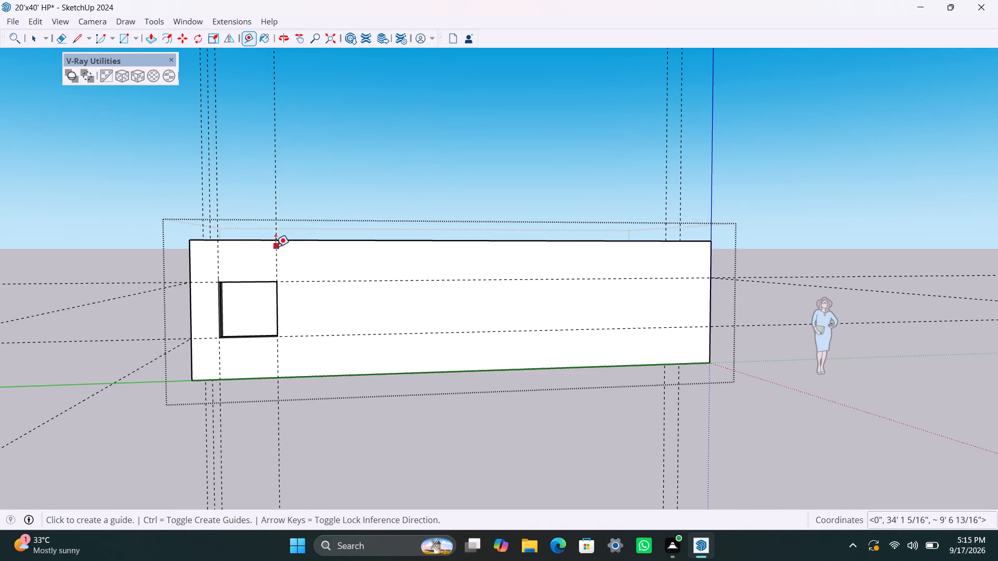
pyautogui.scroll(-3, 285, 295)
pyautogui.moveTo(321, 317); pyautogui.dragTo(292, 397, button='middle')
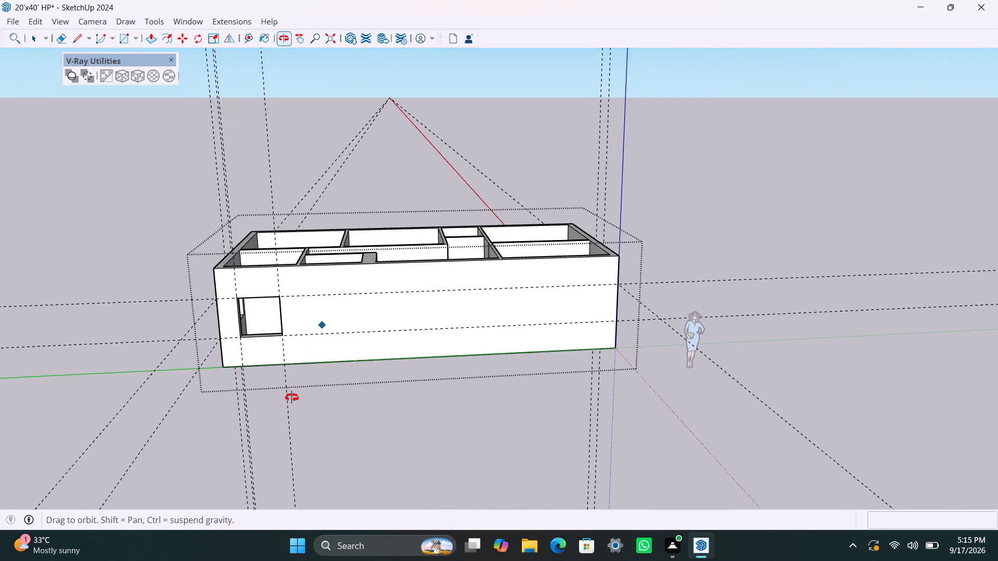
pyautogui.moveTo(292, 397); pyautogui.dragTo(294, 380, button='middle')
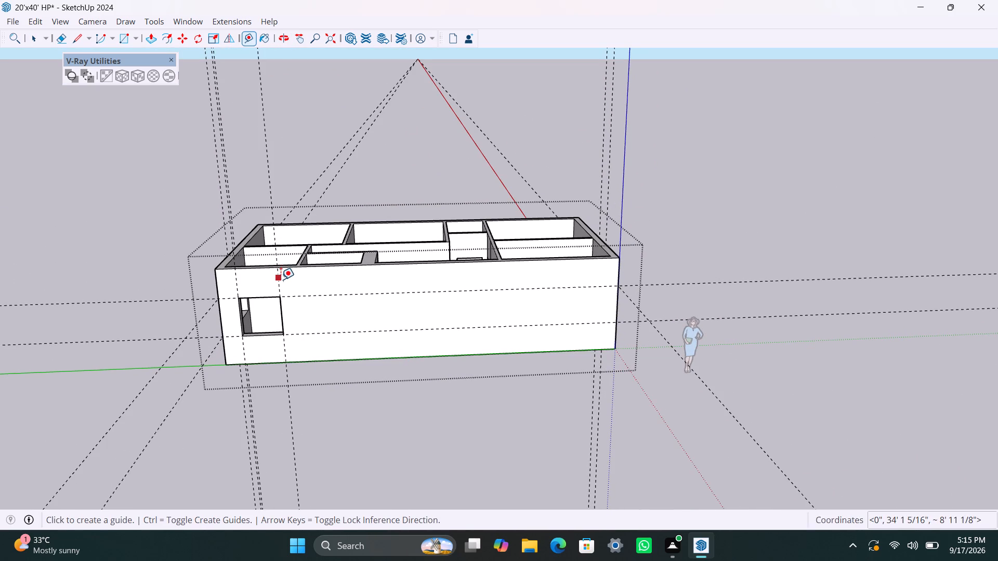
pyautogui.moveTo(281, 280); pyautogui.dragTo(313, 291)
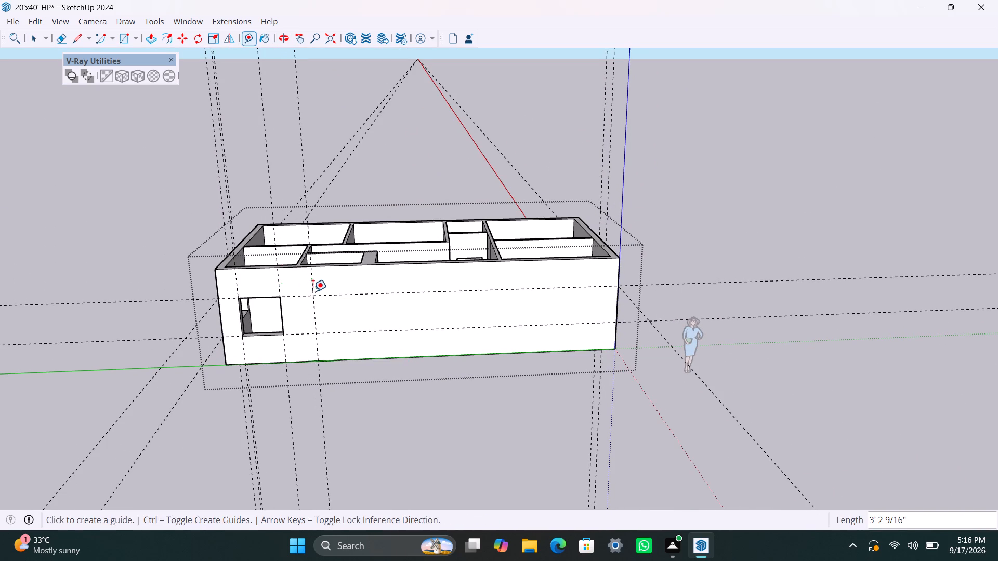
# Place another vertical guide on the long side wall 3' farther from the first window opening.
pyautogui.moveTo(313, 284); pyautogui.dragTo(345, 289)
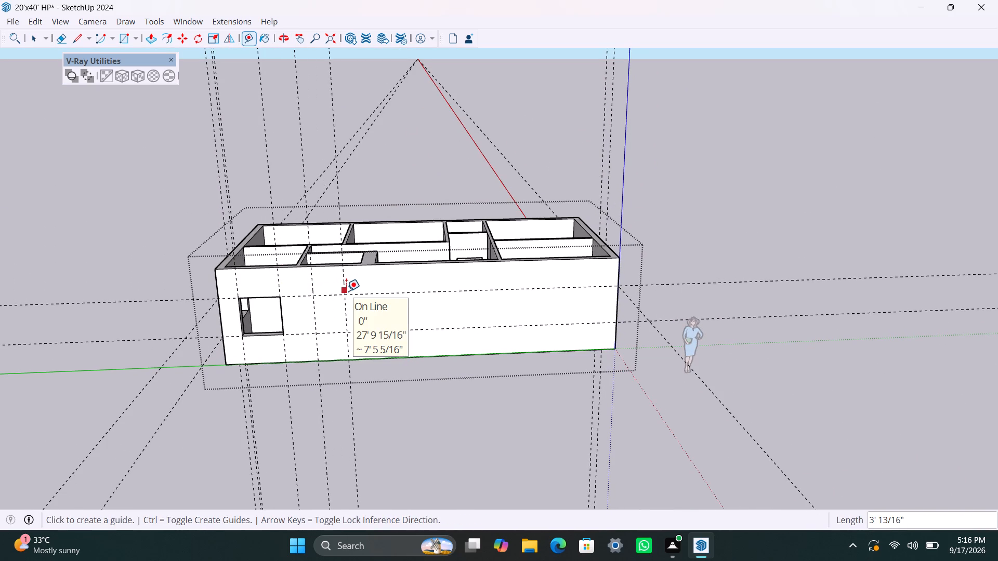
pyautogui.write("3'")
pyautogui.press('Return')
# Draw a 3' wide by 4' high rectangle between the two new vertical guides and the horizontal guides.
pyautogui.press('r')
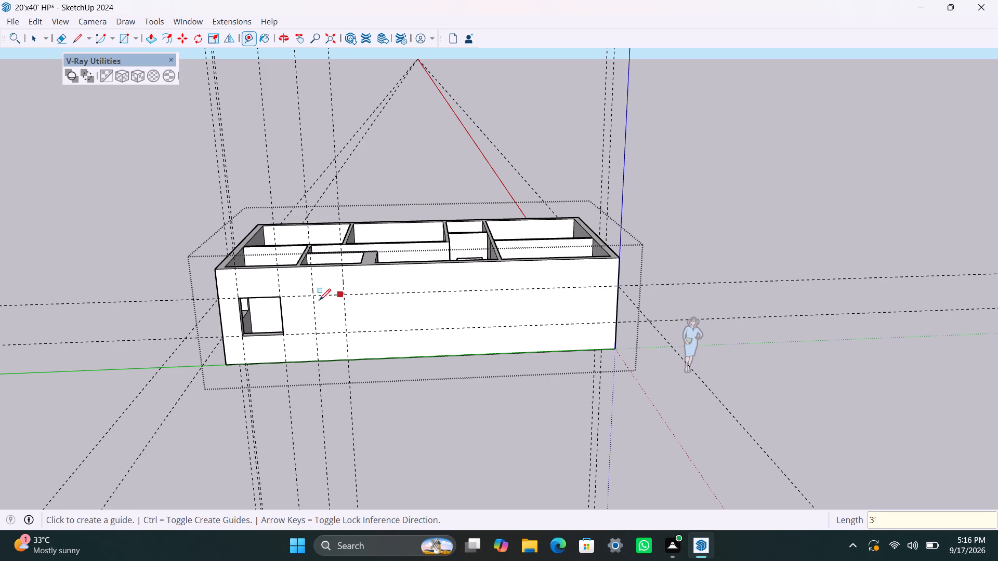
pyautogui.moveTo(310, 295); pyautogui.dragTo(347, 332)
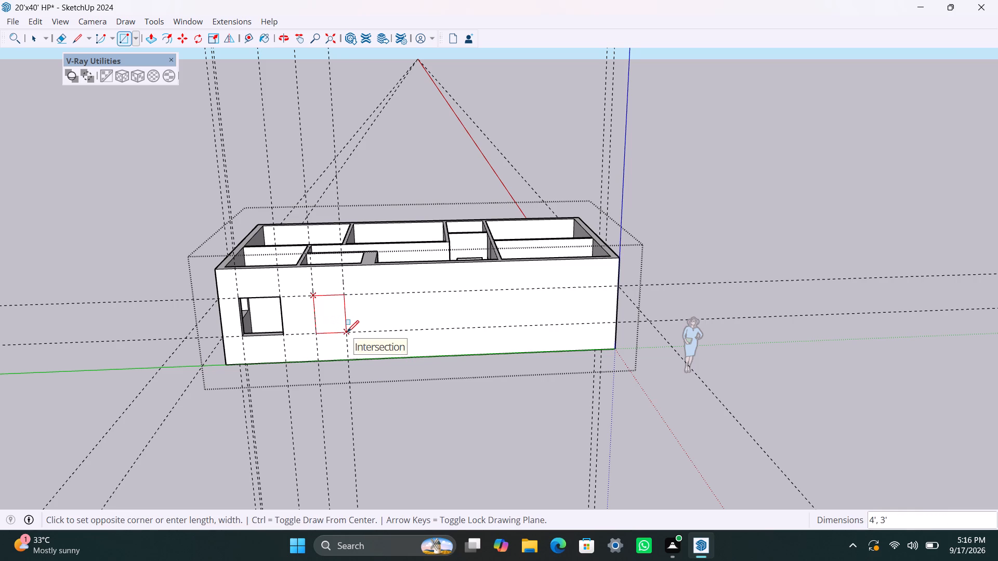
pyautogui.moveTo(347, 332); pyautogui.dragTo(348, 332)
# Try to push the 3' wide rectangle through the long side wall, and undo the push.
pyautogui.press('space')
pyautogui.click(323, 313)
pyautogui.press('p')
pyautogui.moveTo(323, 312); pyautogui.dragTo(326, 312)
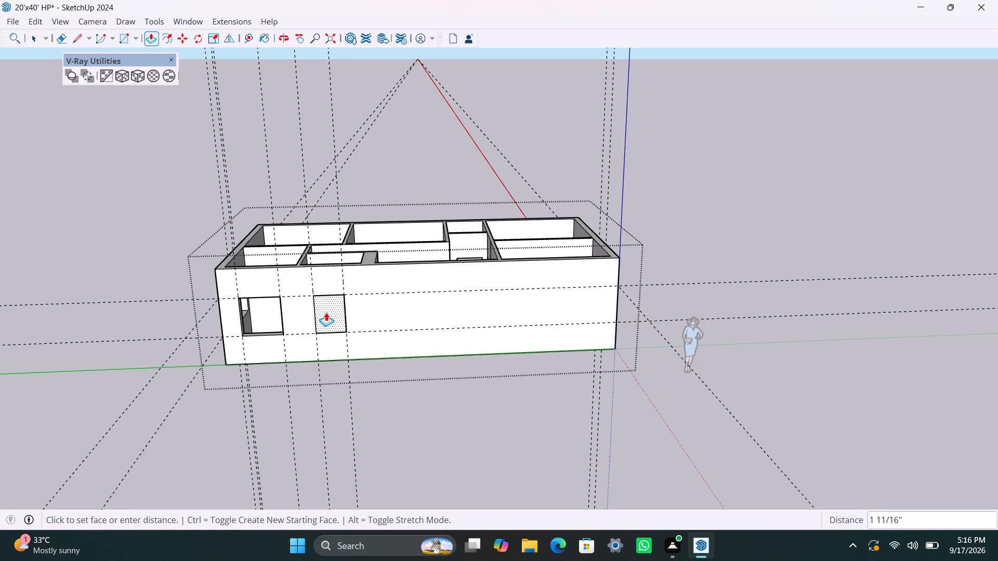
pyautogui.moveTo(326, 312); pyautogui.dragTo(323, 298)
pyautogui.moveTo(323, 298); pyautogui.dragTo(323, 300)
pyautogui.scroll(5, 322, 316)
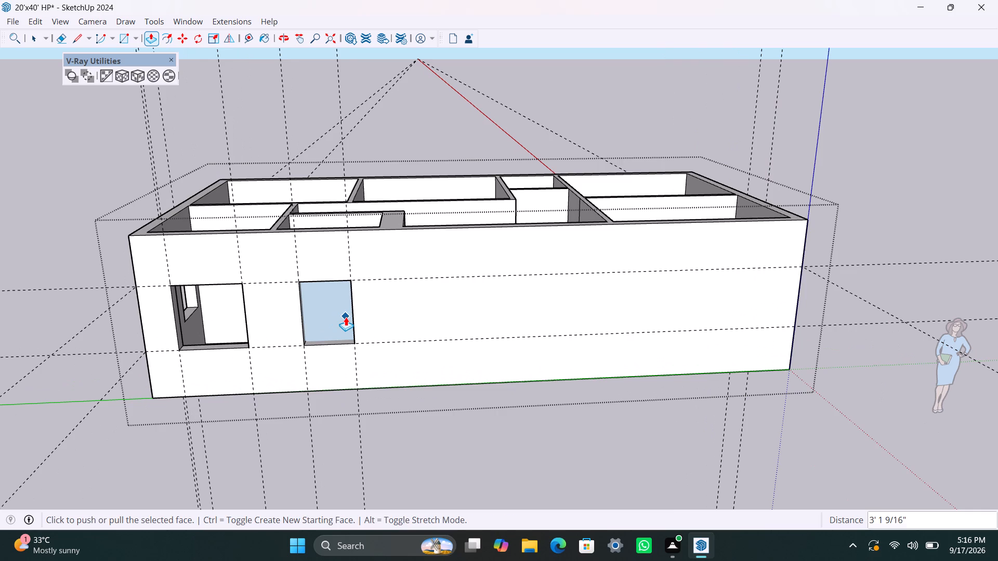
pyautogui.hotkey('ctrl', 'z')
# Push the 3' wide rectangle through the full thickness of the long side wall to cut the second window opening.
pyautogui.scroll(2, 342, 318)
pyautogui.moveTo(330, 319); pyautogui.dragTo(259, 323, button='middle')
pyautogui.scroll(3, 256, 299)
pyautogui.moveTo(299, 302); pyautogui.dragTo(301, 295)
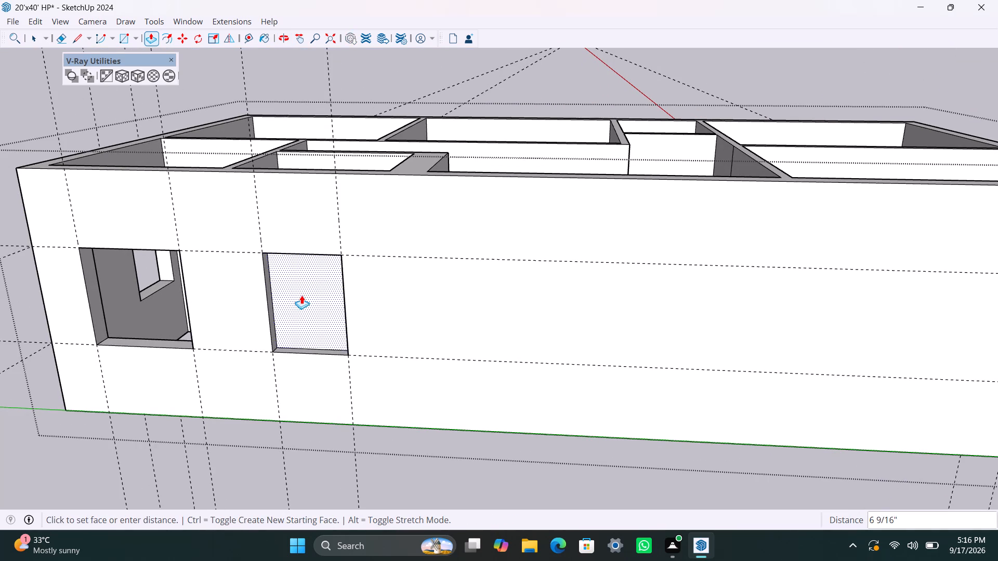
pyautogui.moveTo(301, 295); pyautogui.dragTo(299, 289)
pyautogui.scroll(-3, 297, 367)
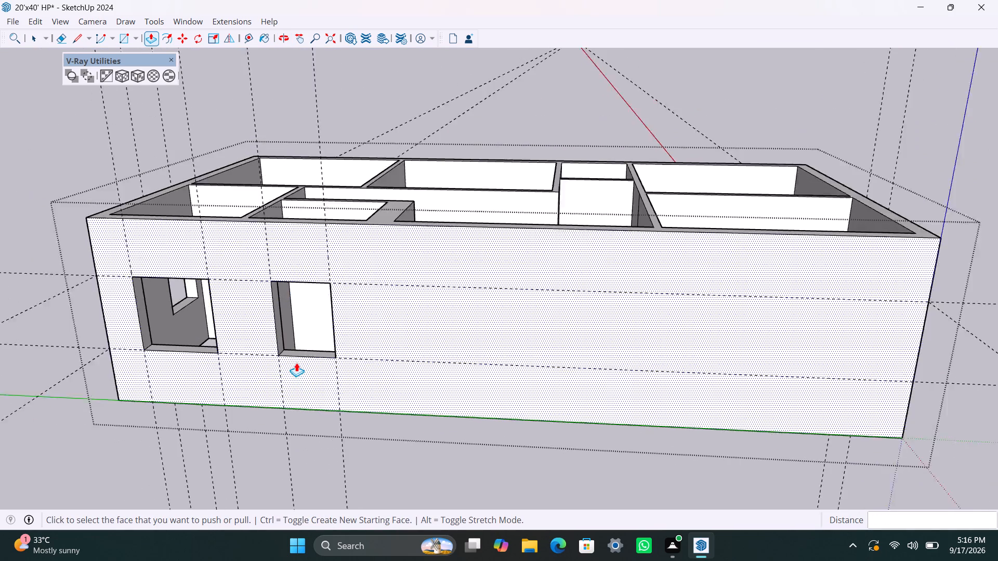
# Place a vertical guide on the long side wall about 7' past the second window opening's far edge.
pyautogui.scroll(-6, 296, 363)
pyautogui.press('space')
pyautogui.press('t')
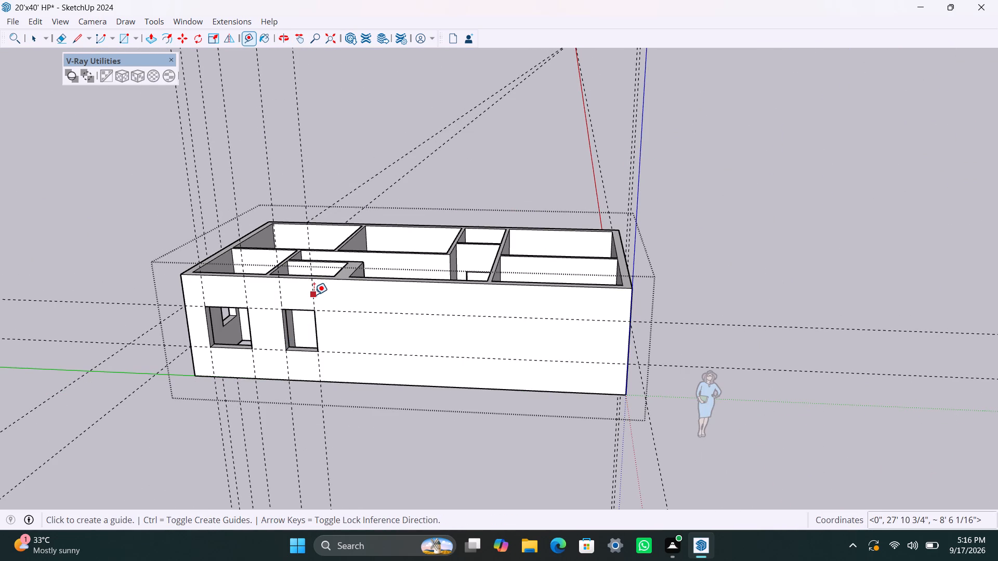
pyautogui.moveTo(314, 295); pyautogui.dragTo(332, 302)
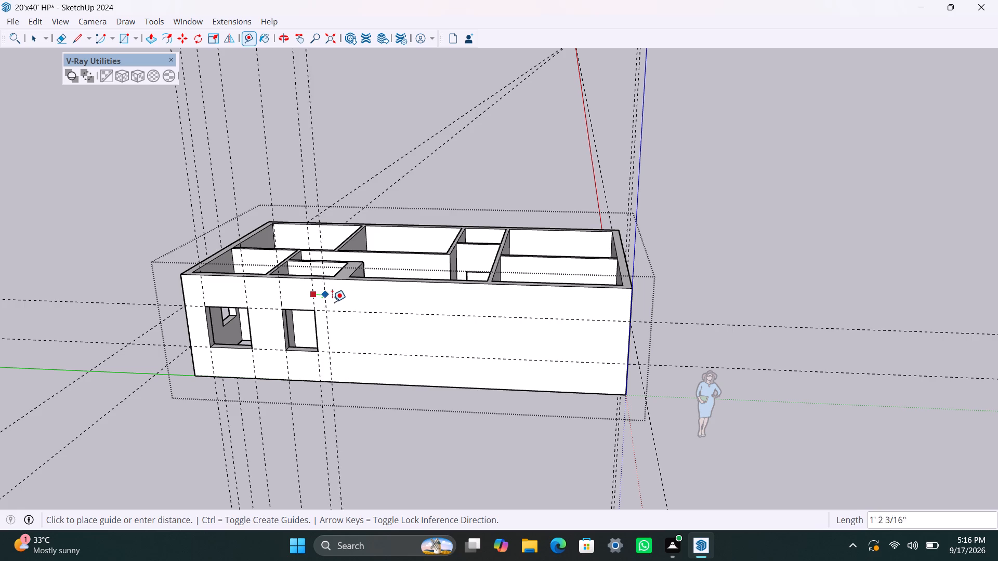
pyautogui.moveTo(332, 302); pyautogui.dragTo(391, 304)
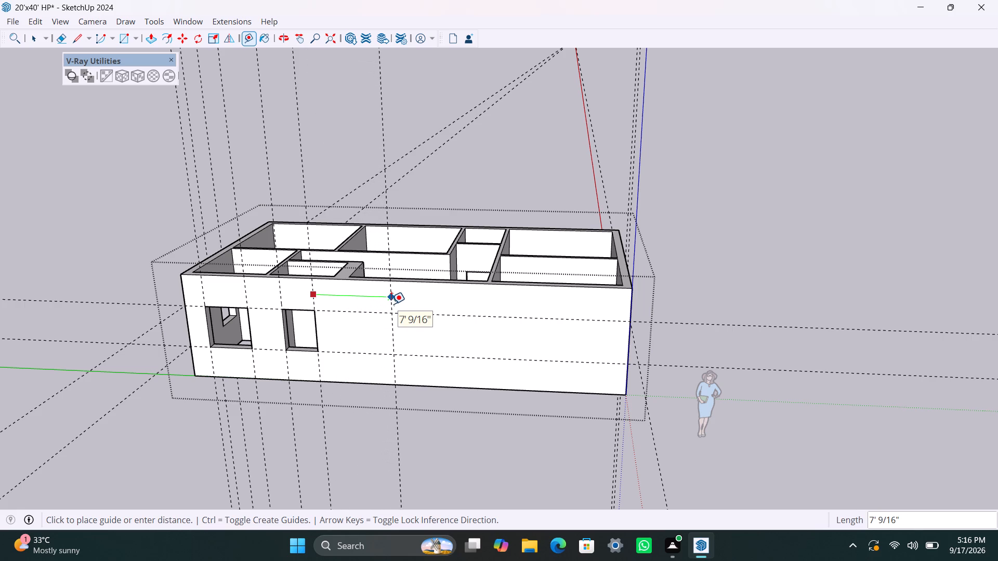
pyautogui.moveTo(391, 304); pyautogui.dragTo(395, 303)
# Place another vertical guide on the long side wall 4' beyond the last one.
pyautogui.moveTo(397, 295); pyautogui.dragTo(443, 309)
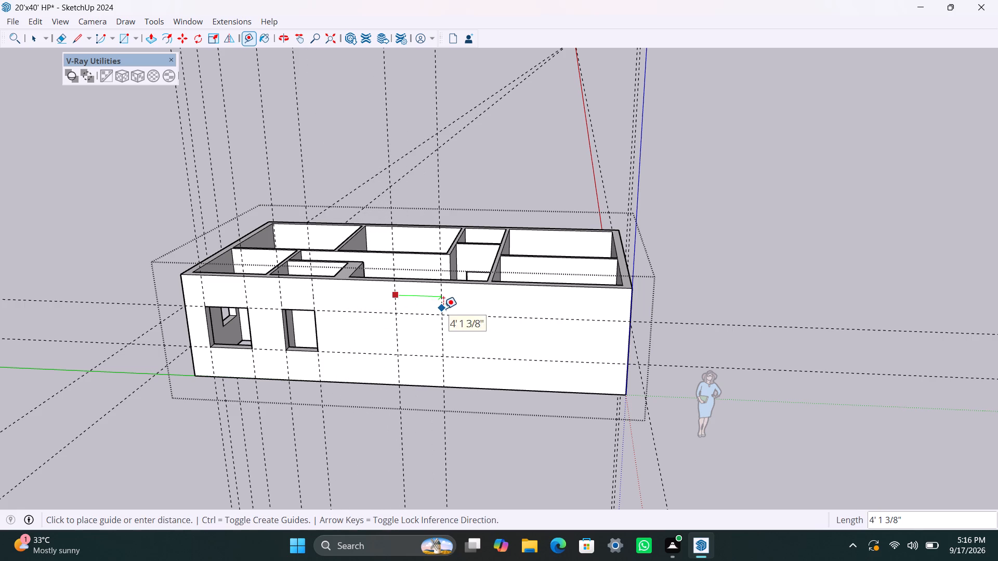
pyautogui.moveTo(443, 309); pyautogui.dragTo(442, 309)
pyautogui.write("4'")
pyautogui.press('Return')
pyautogui.scroll(-3, 425, 317)
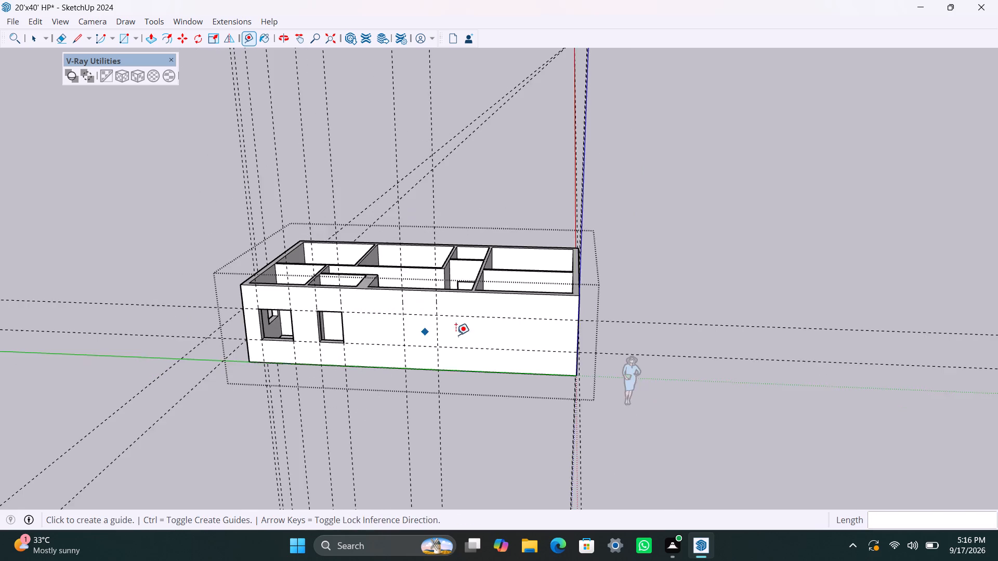
# Draw a 4' by 4' rectangle between the guides on the long side wall and push it through to cut the third window opening.
pyautogui.moveTo(457, 335); pyautogui.dragTo(514, 317, button='middle')
pyautogui.press('r')
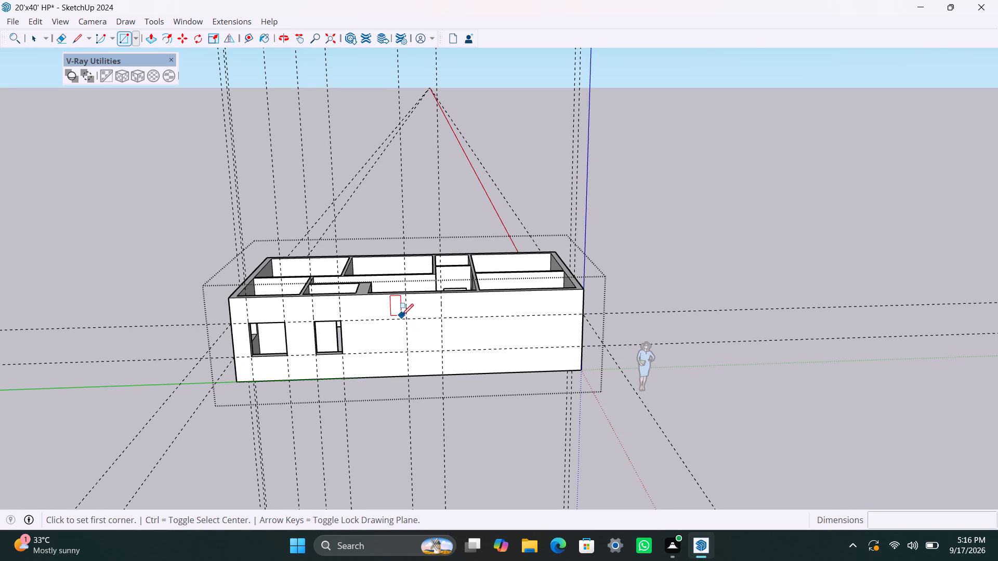
pyautogui.moveTo(409, 320); pyautogui.dragTo(446, 349)
pyautogui.press('space')
pyautogui.click(429, 343)
pyautogui.press('p')
pyautogui.moveTo(431, 342); pyautogui.dragTo(432, 331)
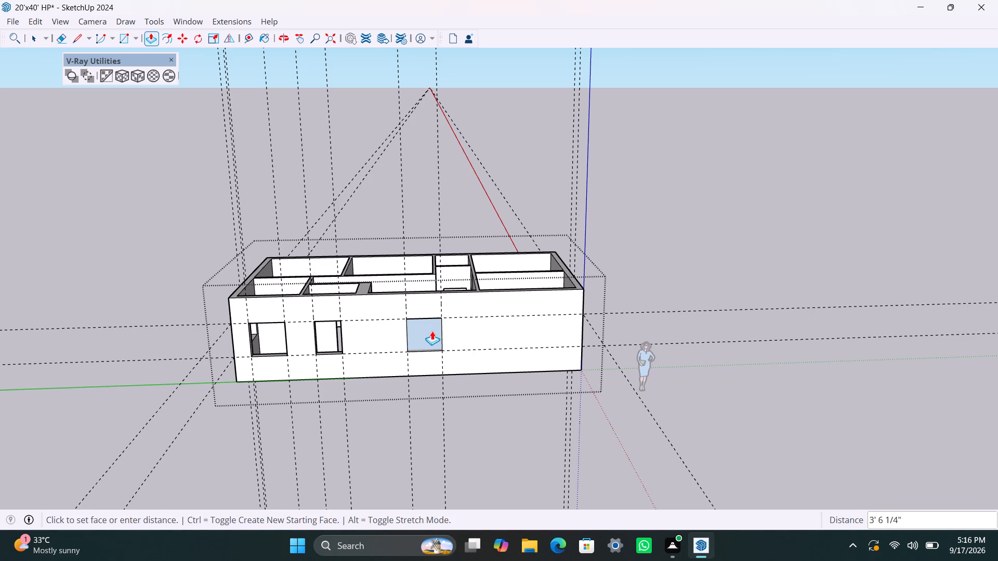
pyautogui.moveTo(432, 331); pyautogui.dragTo(422, 329)
# Place two vertical guides on the long side wall, about 6' 3" past the third window opening's far edge and 4' beyond that.
pyautogui.scroll(-2, 424, 345)
pyautogui.keyDown('shift'); pyautogui.moveTo(421, 347); pyautogui.dragTo(391, 343, button='middle'); pyautogui.keyUp('shift')
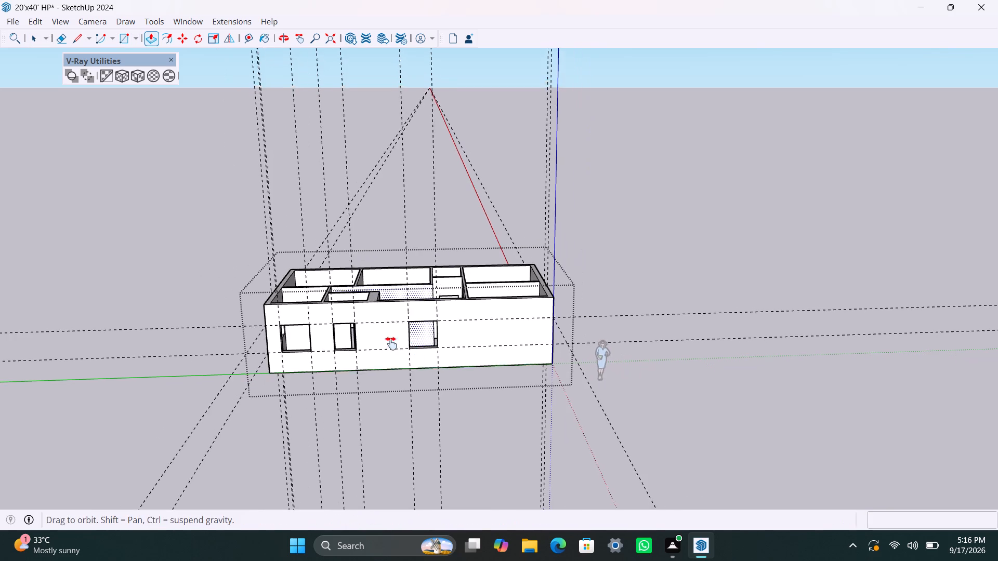
pyautogui.keyDown('shift'); pyautogui.moveTo(391, 343); pyautogui.dragTo(359, 345, button='middle'); pyautogui.keyUp('shift')
pyautogui.press('space')
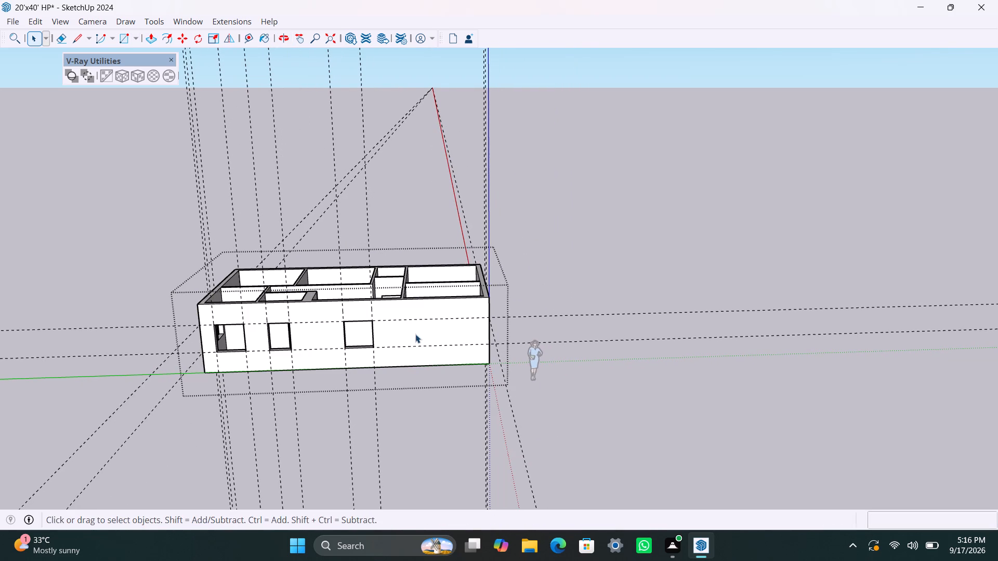
pyautogui.press('t')
pyautogui.scroll(4, 385, 313)
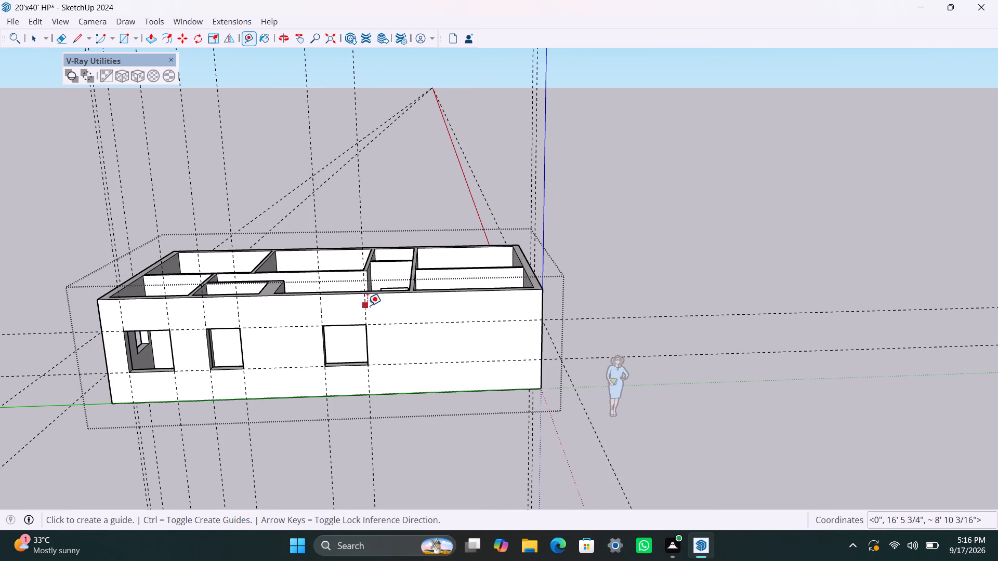
pyautogui.moveTo(367, 305); pyautogui.dragTo(434, 317)
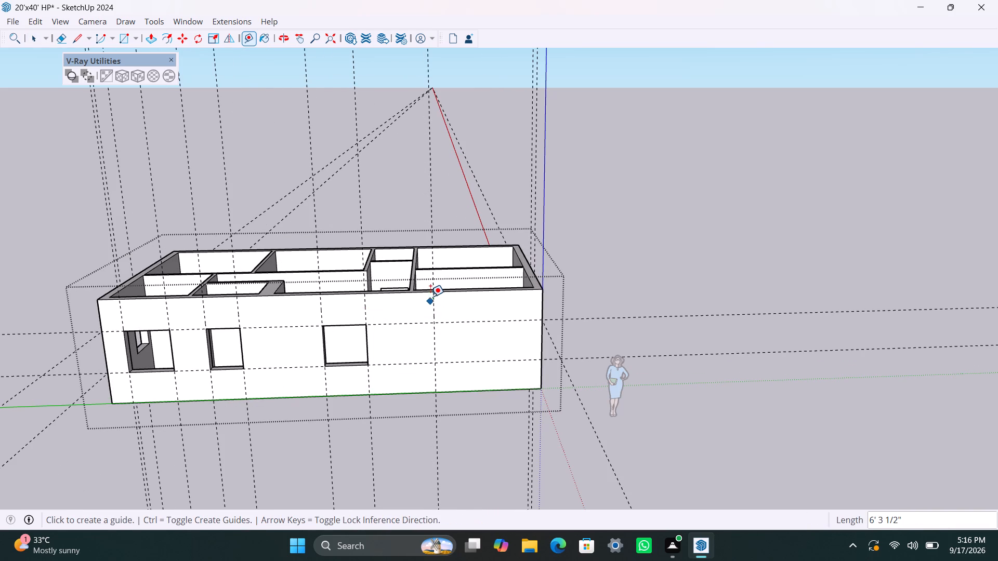
pyautogui.moveTo(434, 302); pyautogui.dragTo(472, 309)
pyautogui.write("4'")
pyautogui.press('Return')
# Draw a 4' by 4' rectangle between the new guides and push it 9" through the wall to cut the fourth window opening.
pyautogui.press('r')
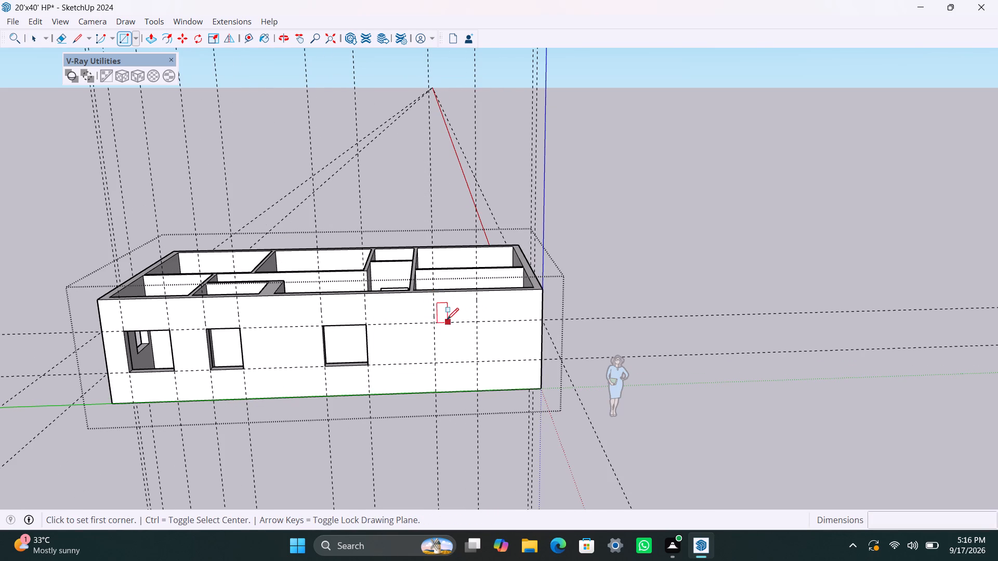
pyautogui.moveTo(436, 320); pyautogui.dragTo(440, 329)
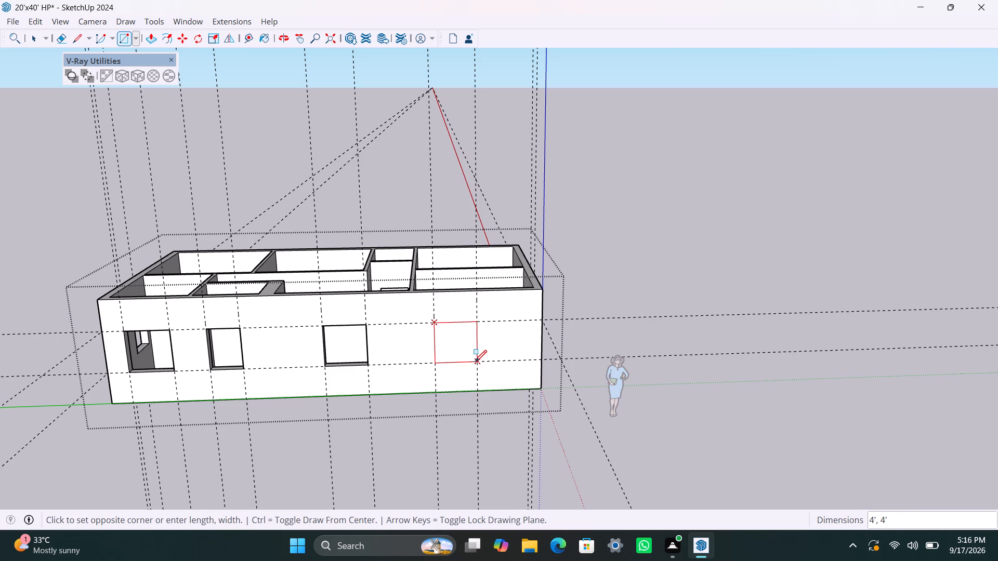
pyautogui.click(475, 362)
pyautogui.press('space')
pyautogui.click(466, 343)
pyautogui.press('p')
pyautogui.moveTo(467, 340); pyautogui.dragTo(458, 328)
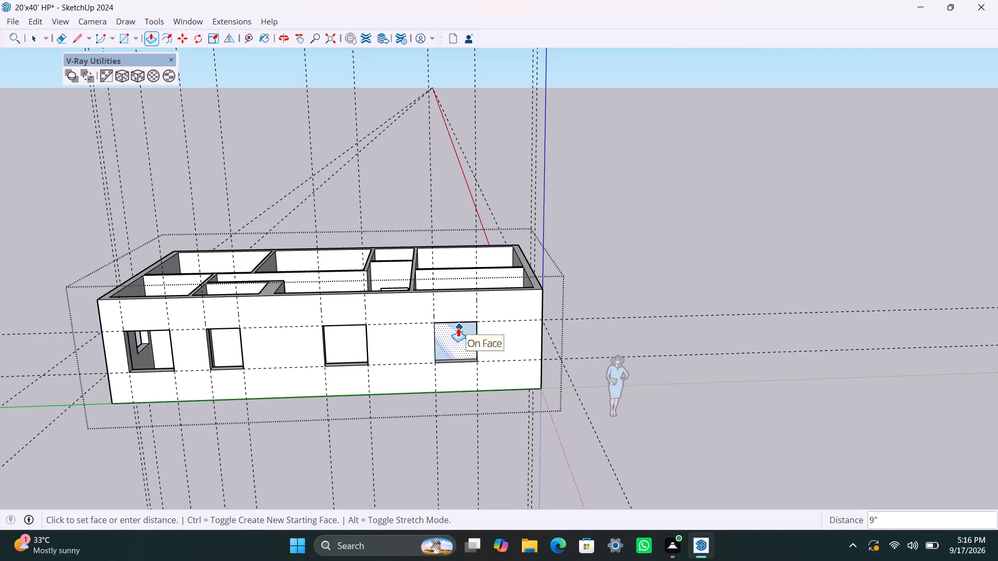
pyautogui.moveTo(458, 328); pyautogui.dragTo(452, 333)
pyautogui.press('space')
# Place two vertical guides on the front wall, about 3' past the door opening's far edge and 4' beyond that.
pyautogui.scroll(-2, 668, 350)
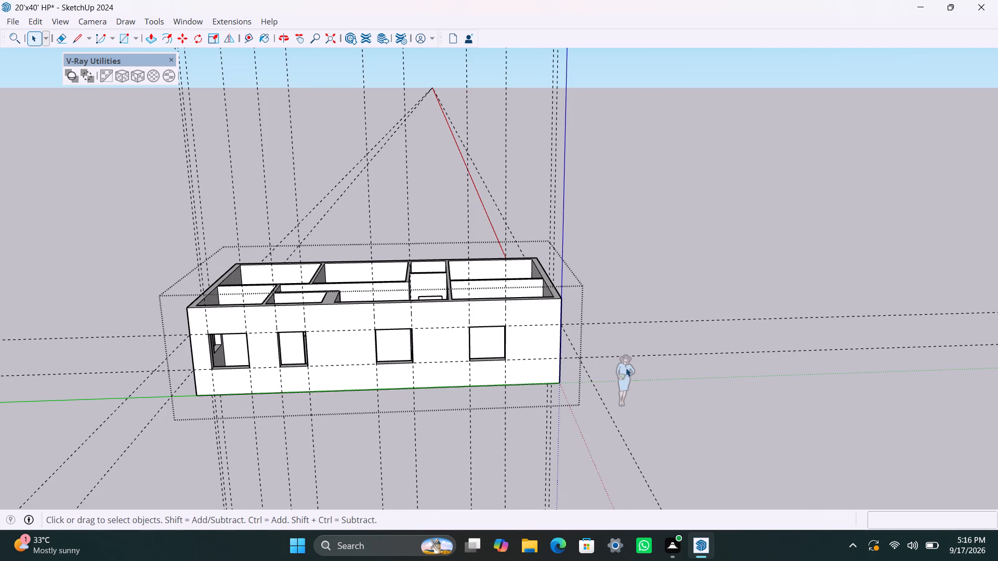
pyautogui.scroll(-2, 624, 368)
pyautogui.moveTo(623, 367); pyautogui.dragTo(243, 379, button='middle')
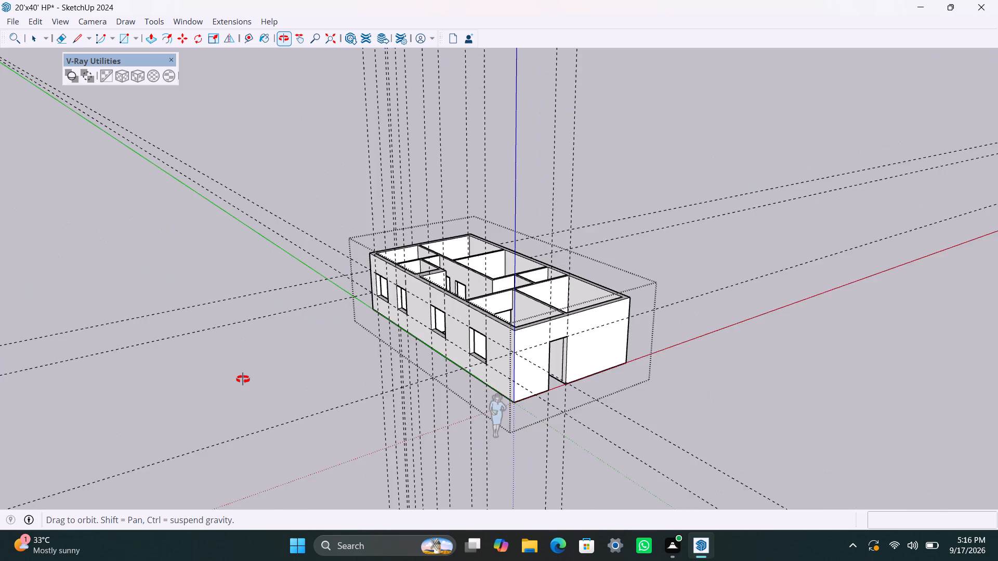
pyautogui.moveTo(243, 379); pyautogui.dragTo(64, 319, button='middle')
pyautogui.scroll(2, 491, 377)
pyautogui.moveTo(506, 390); pyautogui.dragTo(530, 405, button='middle')
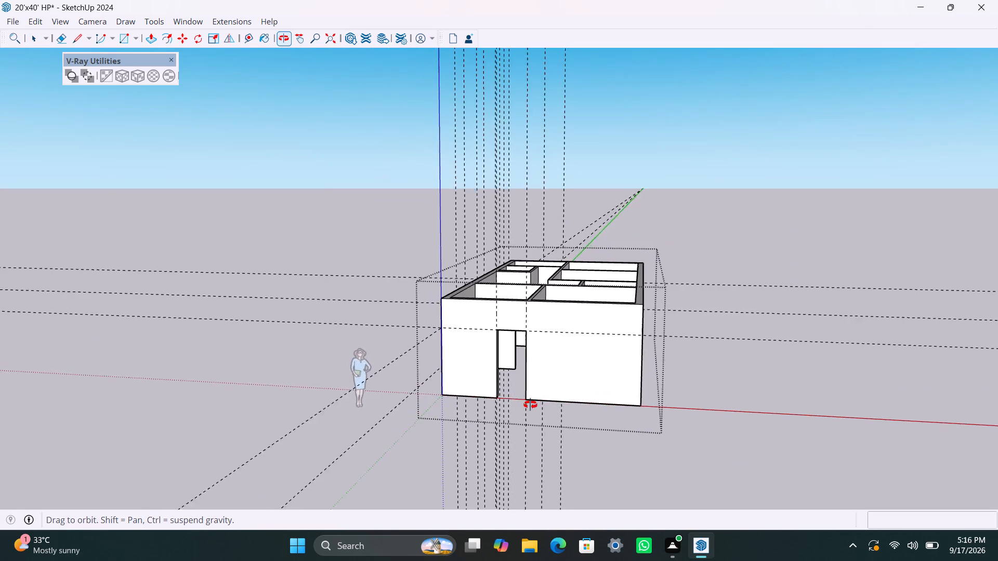
pyautogui.moveTo(530, 405); pyautogui.dragTo(542, 406, button='middle')
pyautogui.scroll(2, 550, 360)
pyautogui.press('t')
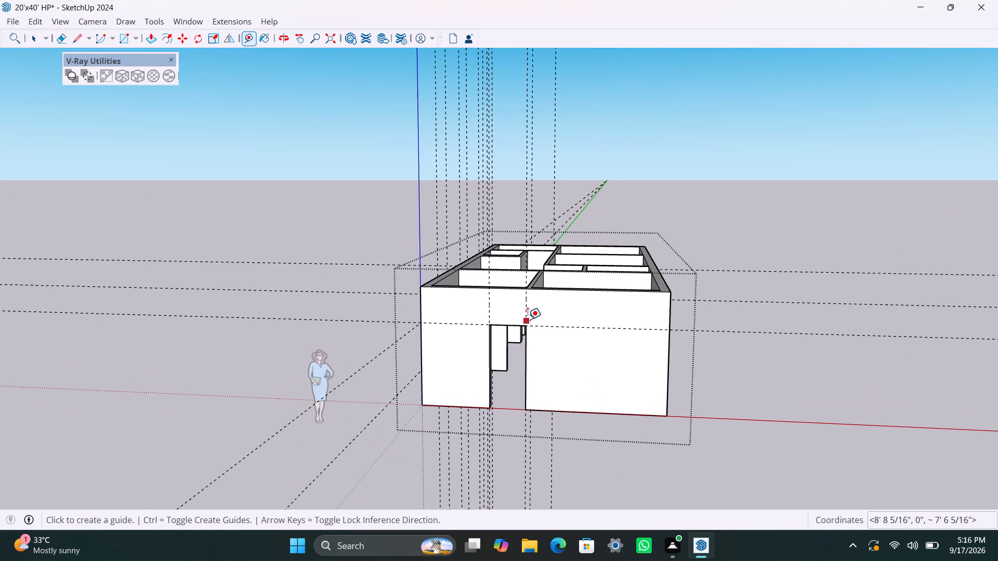
pyautogui.moveTo(530, 308); pyautogui.dragTo(563, 316)
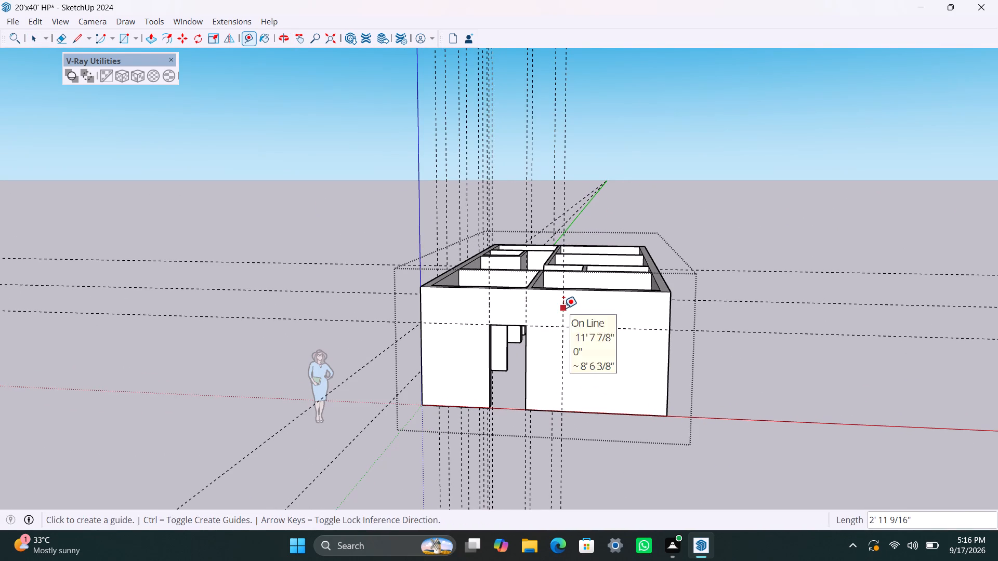
pyautogui.moveTo(565, 308); pyautogui.dragTo(607, 314)
pyautogui.write("4'")
pyautogui.press('Return')
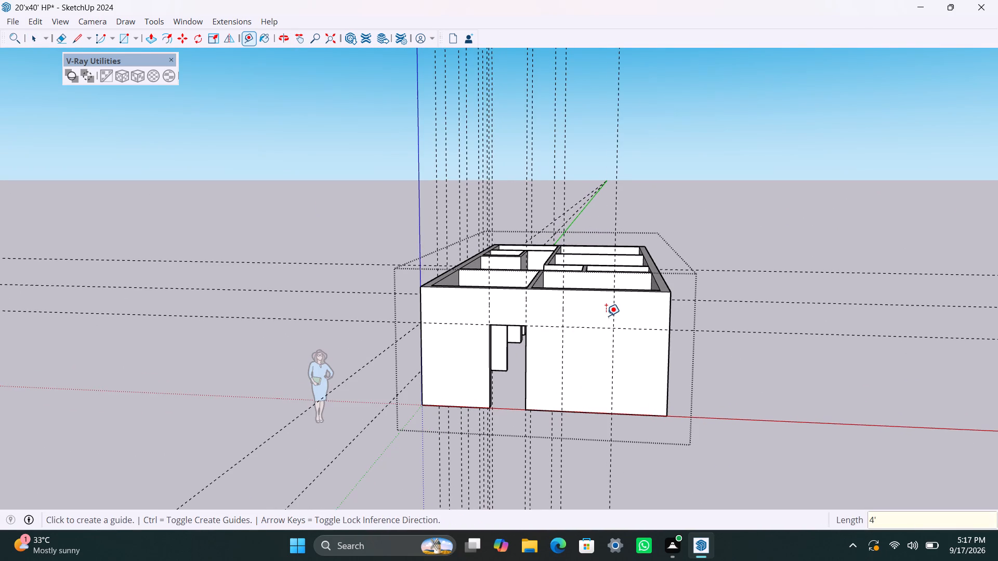
# Place a horizontal guide on the front wall 4' below the guide at the top of the door opening.
pyautogui.moveTo(574, 330); pyautogui.dragTo(577, 369)
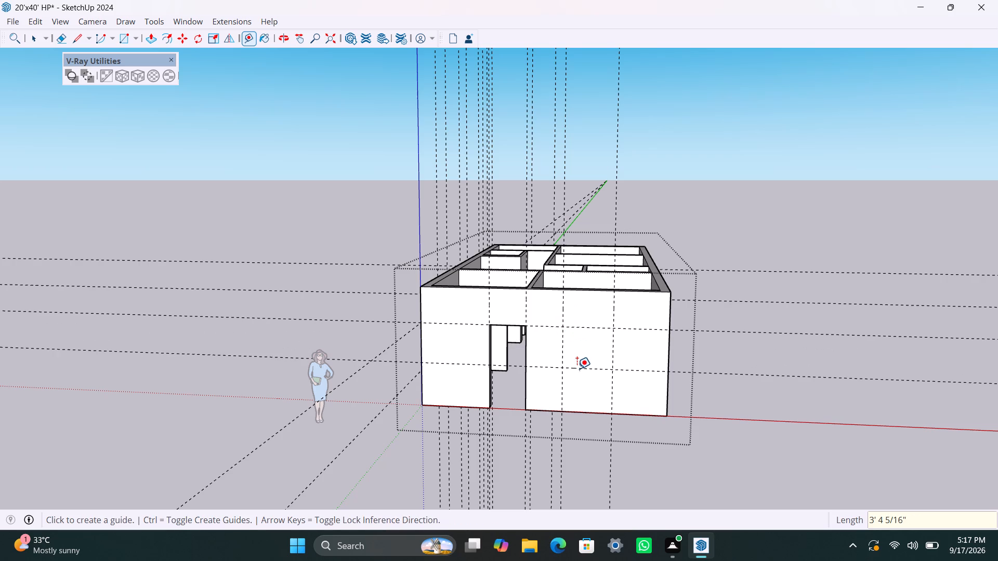
pyautogui.press('4')
pyautogui.press("'")
pyautogui.press('Return')
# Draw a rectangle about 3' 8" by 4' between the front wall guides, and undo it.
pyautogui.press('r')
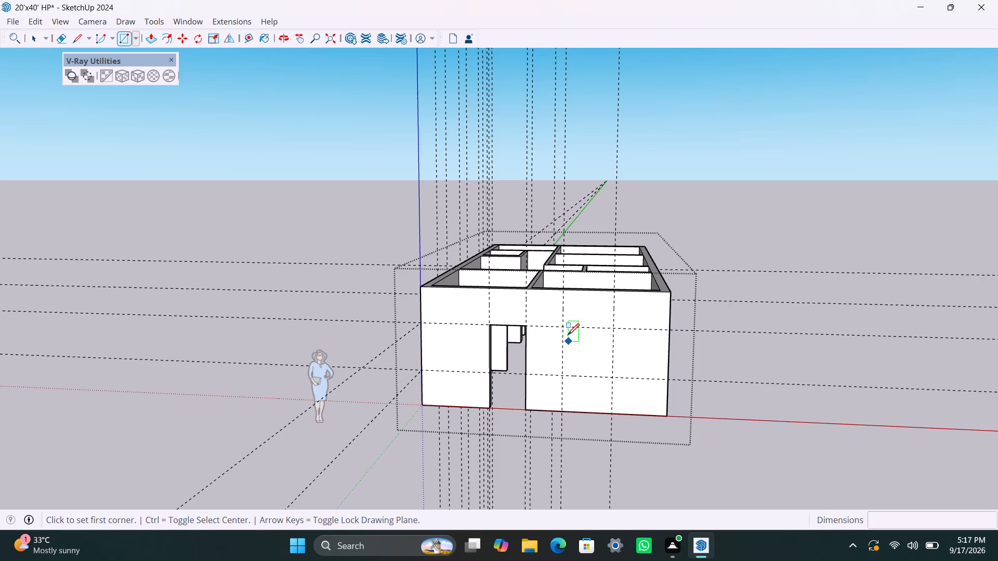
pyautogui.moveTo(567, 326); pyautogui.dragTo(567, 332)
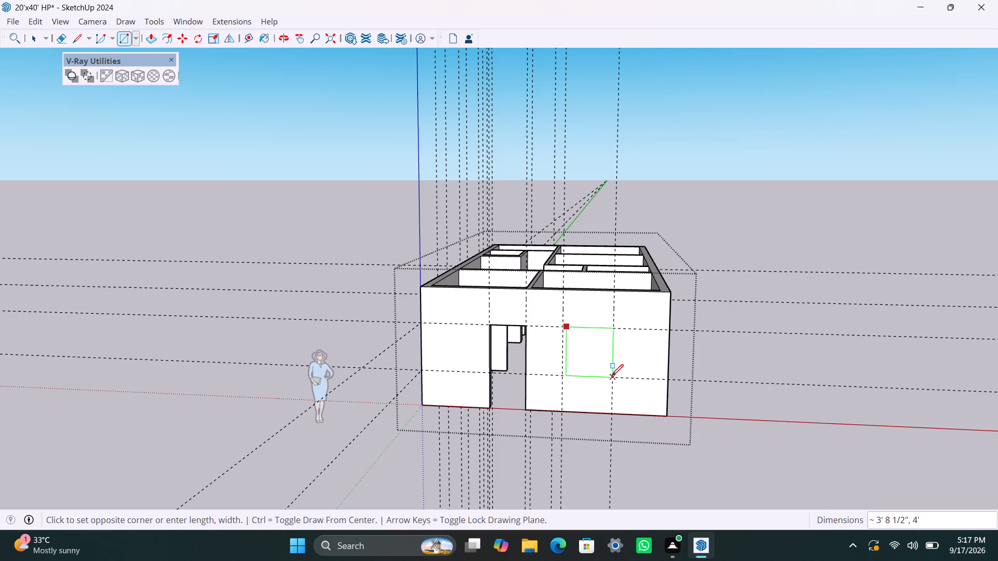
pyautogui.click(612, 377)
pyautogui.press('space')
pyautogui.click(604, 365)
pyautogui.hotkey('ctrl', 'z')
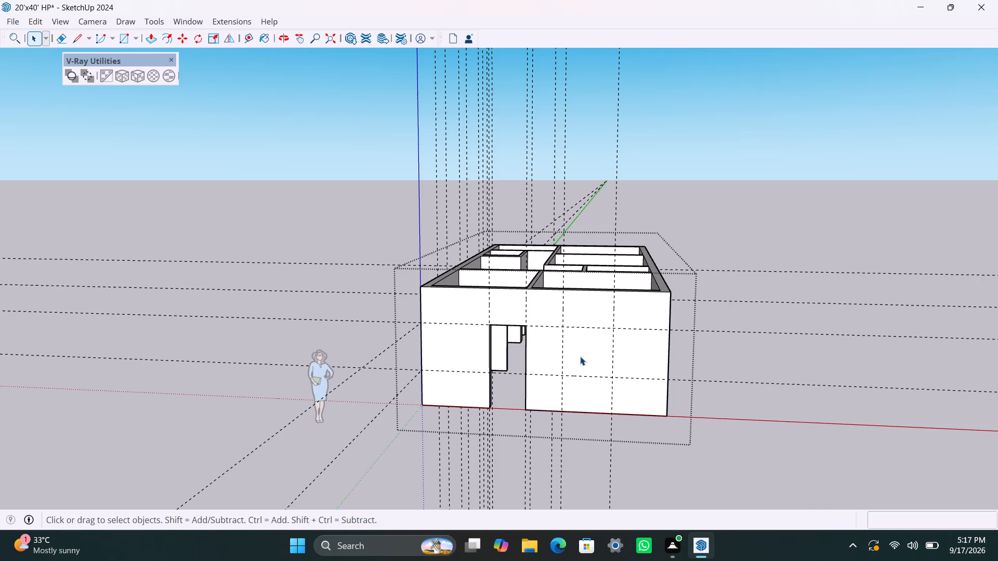
# Draw a rectangle on the front wall from guide intersection to guide intersection and push it 9" through to cut a window opening.
pyautogui.press('r')
pyautogui.click(559, 327)
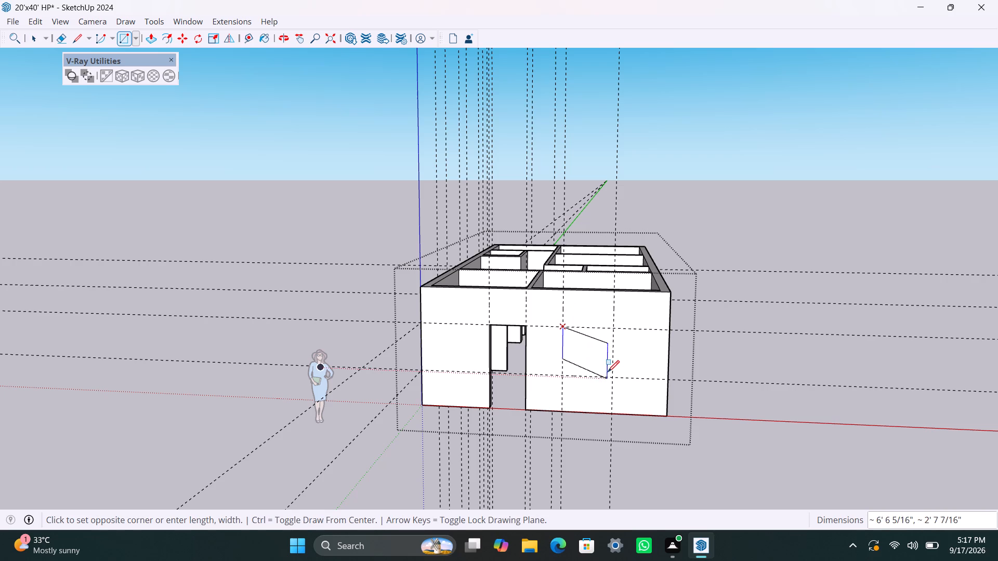
pyautogui.click(610, 375)
pyautogui.press('space')
pyautogui.click(600, 356)
pyautogui.press('p')
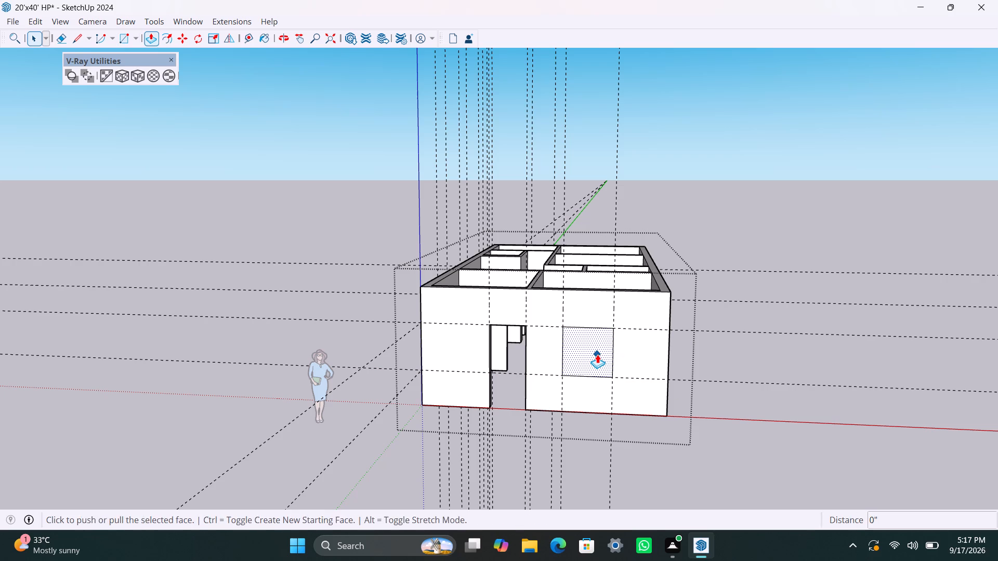
pyautogui.moveTo(597, 354); pyautogui.dragTo(580, 338)
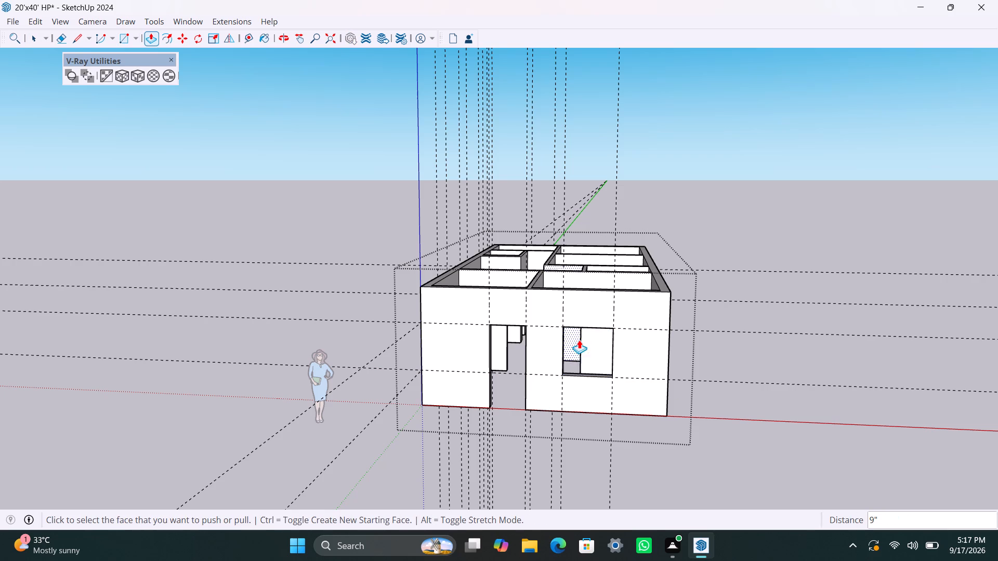
# Place two vertical guides on the opposite long side wall, 13' 6" from the front corner and 3' beyond that.
pyautogui.scroll(-3, 706, 417)
pyautogui.moveTo(705, 418); pyautogui.dragTo(343, 381, button='middle')
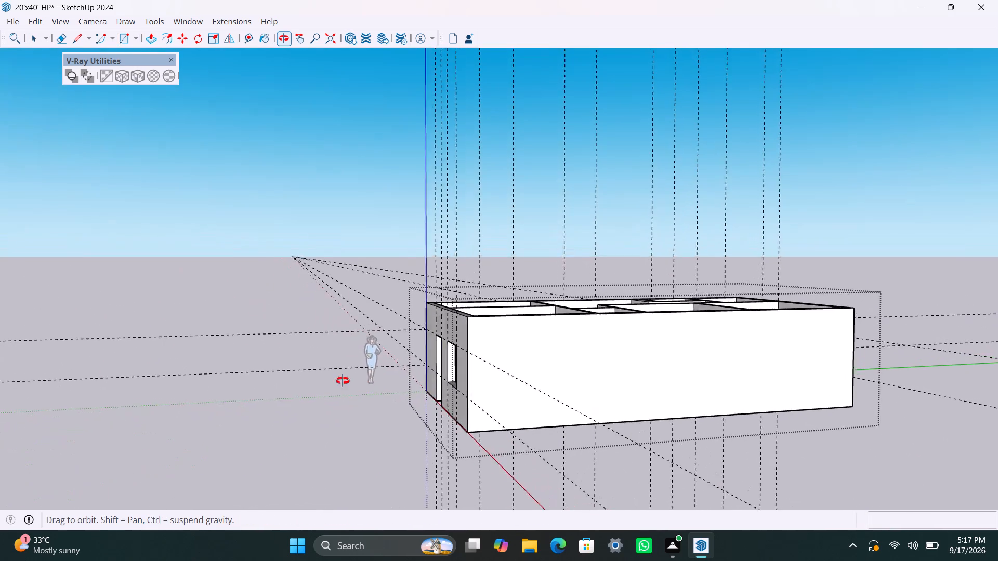
pyautogui.moveTo(343, 381); pyautogui.dragTo(269, 444, button='middle')
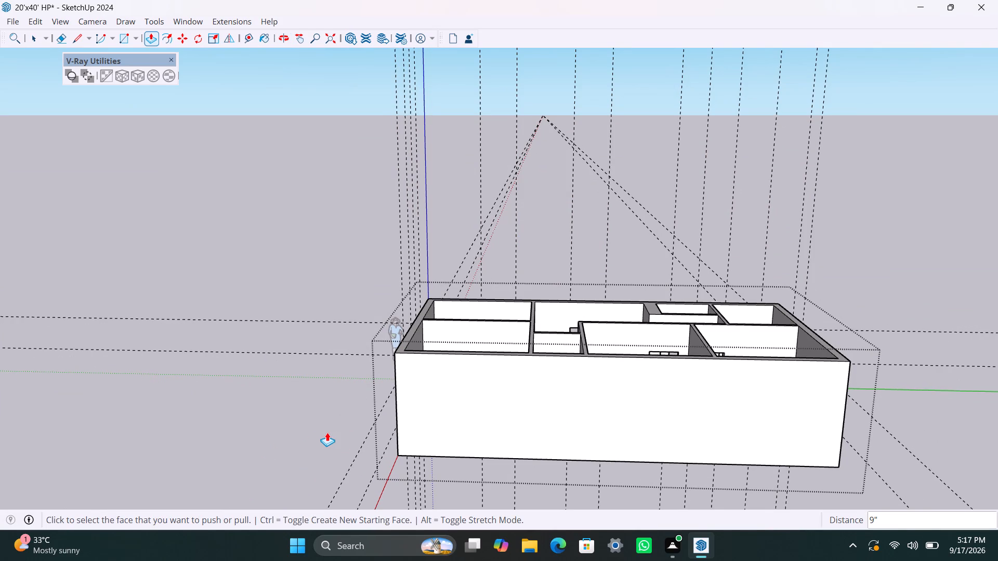
pyautogui.scroll(-3, 470, 439)
pyautogui.moveTo(481, 393); pyautogui.dragTo(482, 413, button='middle')
pyautogui.press('t')
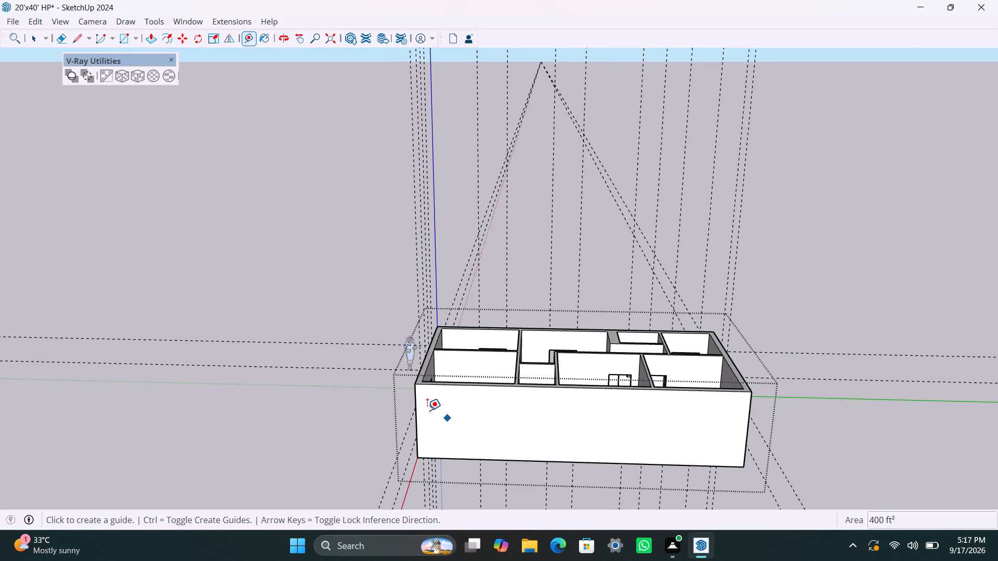
pyautogui.moveTo(414, 406); pyautogui.dragTo(514, 418)
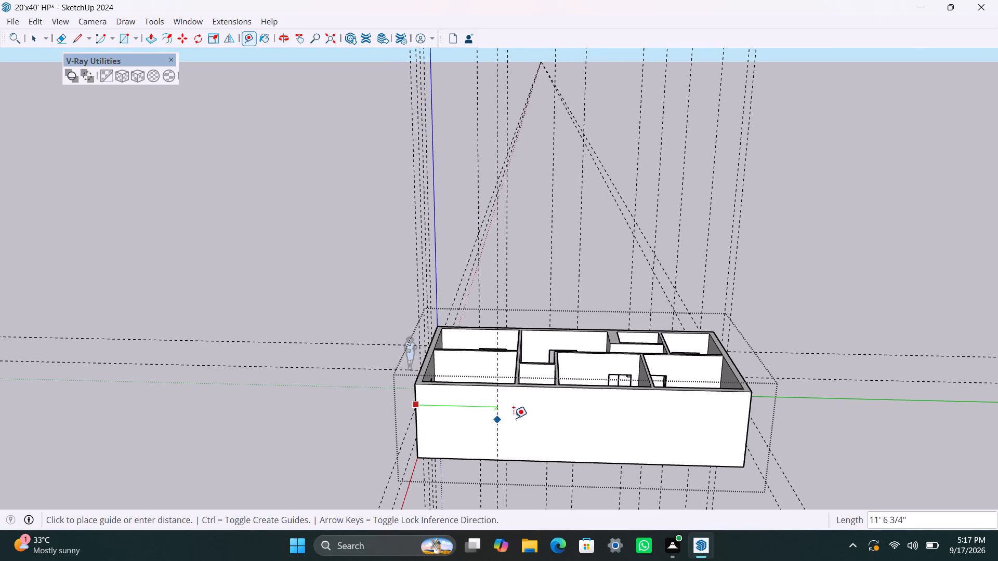
pyautogui.moveTo(514, 418); pyautogui.dragTo(527, 406)
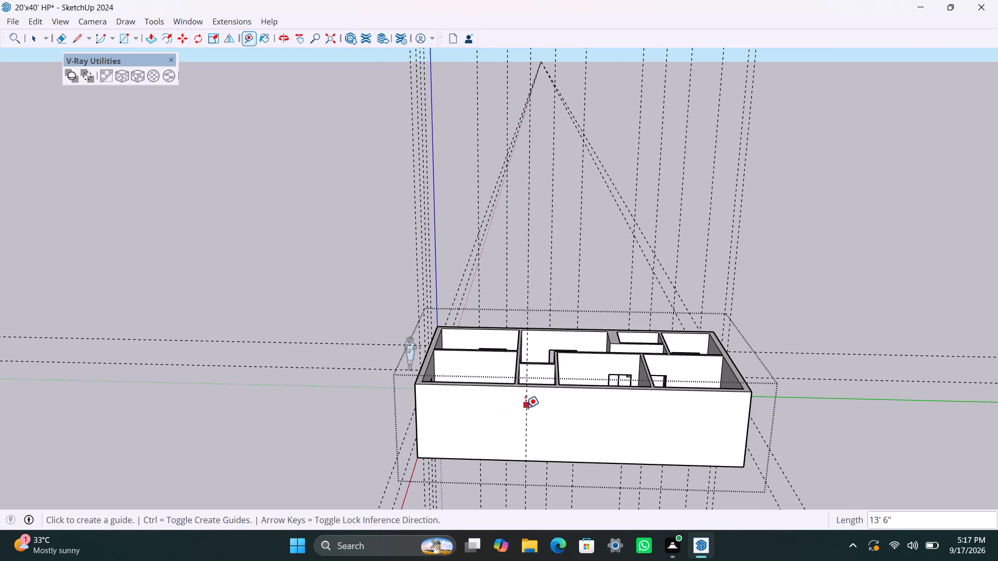
pyautogui.moveTo(526, 408); pyautogui.dragTo(549, 406)
pyautogui.write("3'")
pyautogui.press('Return')
# Place two horizontal guides on this long wall, 3' below its top edge and 4' below that.
pyautogui.scroll(2, 538, 420)
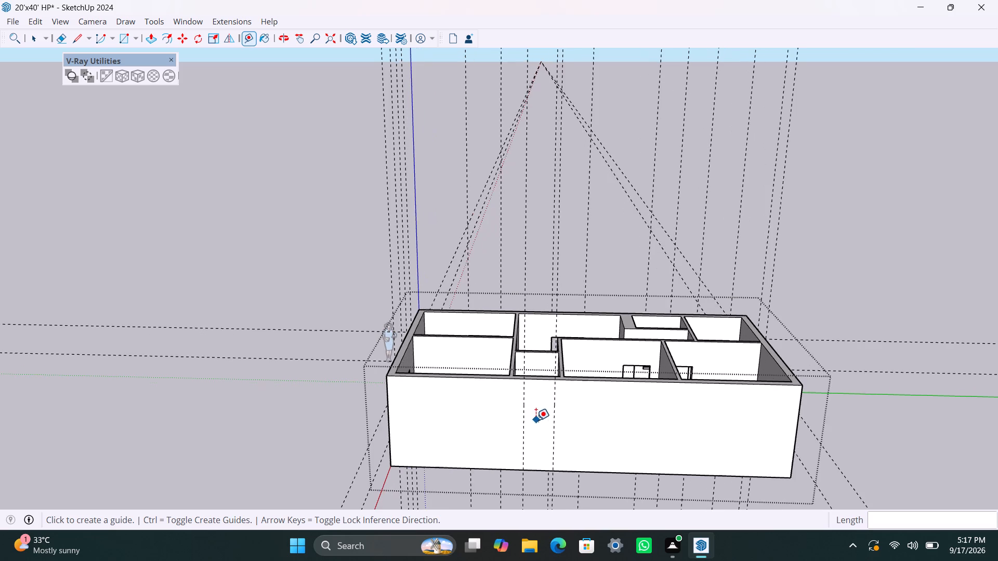
pyautogui.moveTo(535, 420); pyautogui.dragTo(527, 388, button='middle')
pyautogui.scroll(2, 549, 355)
pyautogui.moveTo(526, 362); pyautogui.dragTo(526, 396)
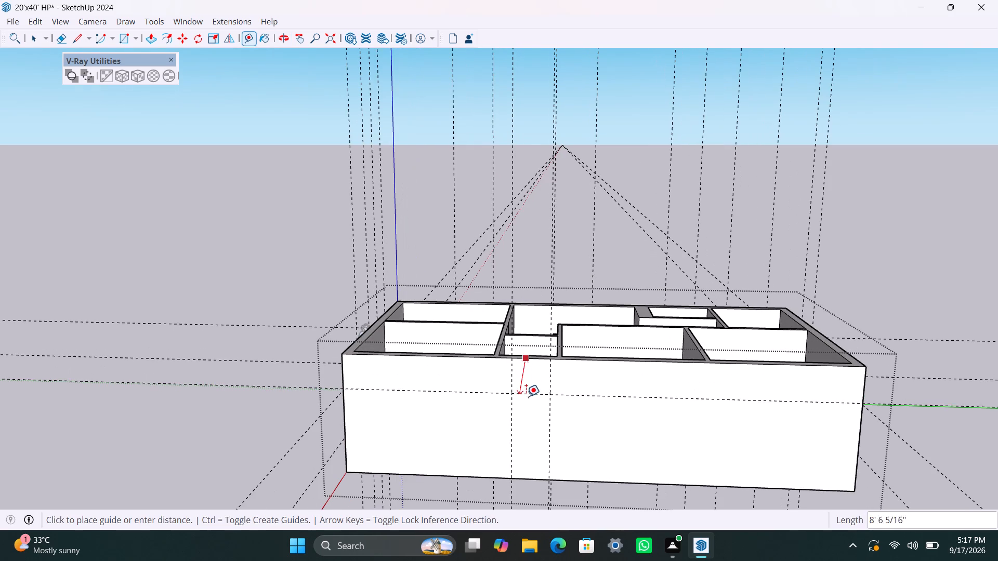
pyautogui.moveTo(526, 396); pyautogui.dragTo(527, 402)
pyautogui.write("3'")
pyautogui.press('Return')
pyautogui.moveTo(526, 395); pyautogui.dragTo(534, 445)
pyautogui.press('4')
pyautogui.press("'")
pyautogui.press('Return')
# Draw a 3' wide, 4' high rectangle between the guides and push it 9" through the wall to cut a window opening.
pyautogui.press('r')
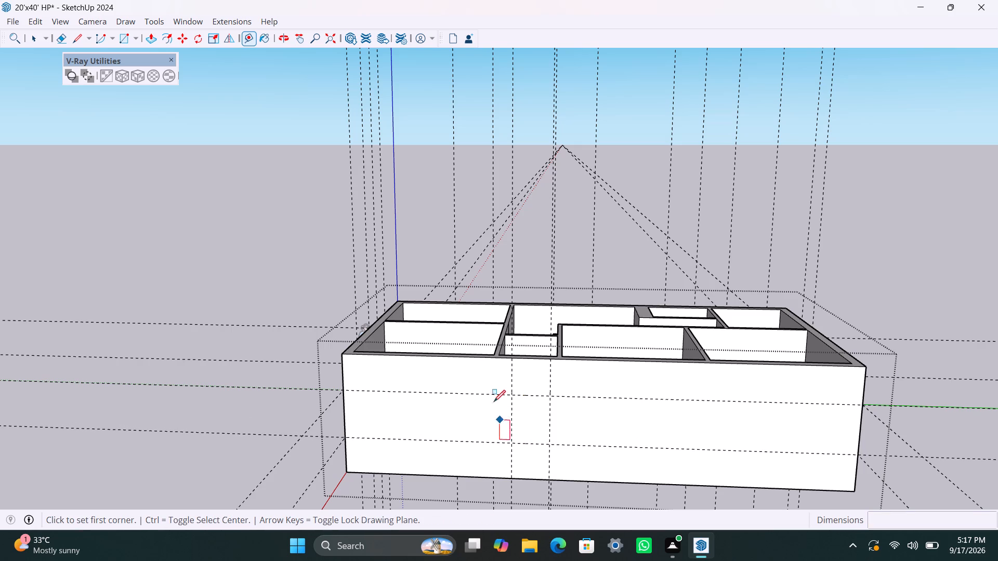
pyautogui.moveTo(512, 392); pyautogui.dragTo(517, 404)
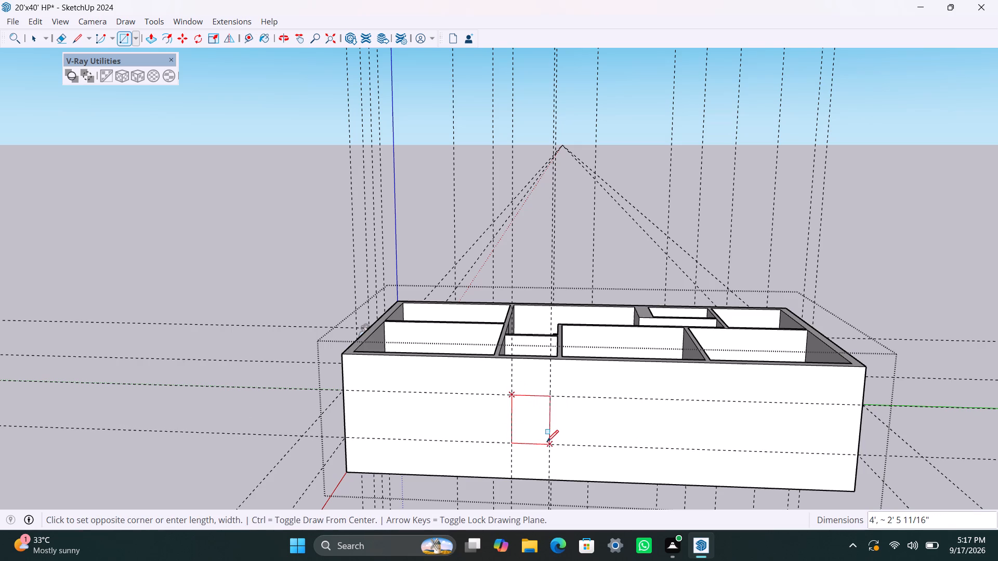
pyautogui.click(547, 442)
pyautogui.press('space')
pyautogui.click(531, 432)
pyautogui.press('p')
pyautogui.moveTo(531, 430); pyautogui.dragTo(533, 417)
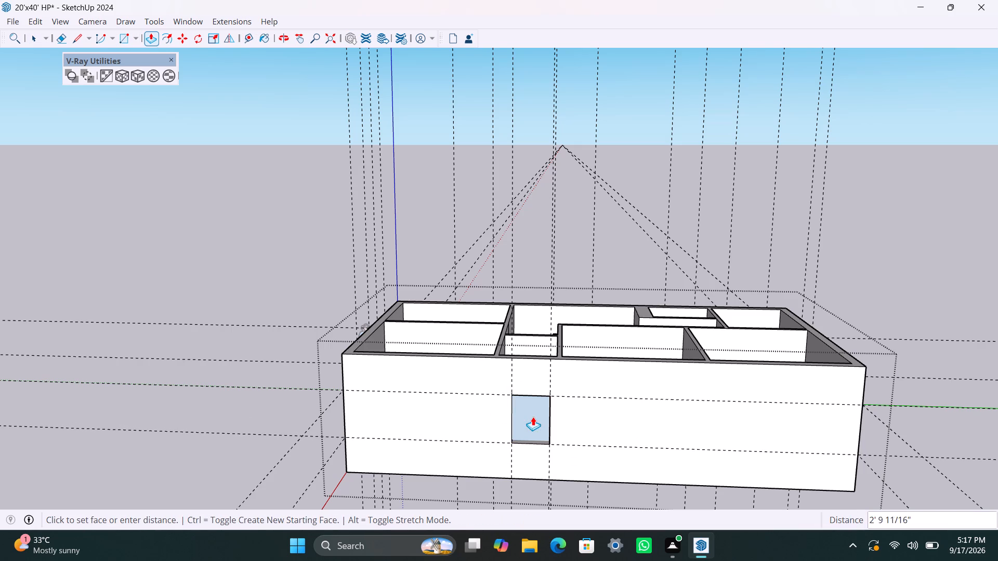
pyautogui.moveTo(533, 417); pyautogui.dragTo(521, 416)
# Place two vertical guides on the long wall, about 5' beyond the new window opening and 4' beyond that.
pyautogui.scroll(-3, 520, 422)
pyautogui.keyDown('shift'); pyautogui.moveTo(513, 431); pyautogui.dragTo(422, 416, button='middle'); pyautogui.keyUp('shift')
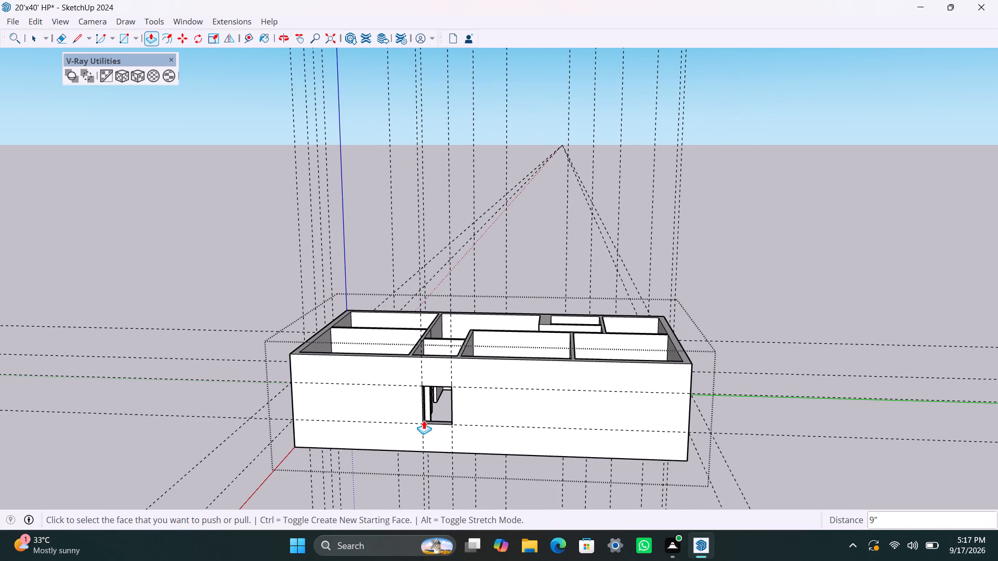
pyautogui.press('t')
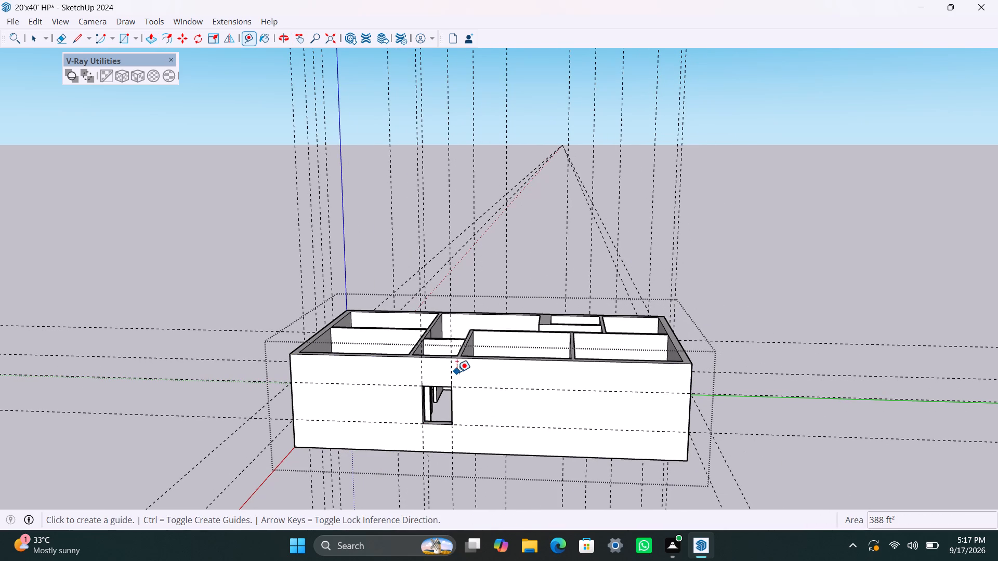
pyautogui.moveTo(455, 369); pyautogui.dragTo(502, 380)
pyautogui.moveTo(504, 378); pyautogui.dragTo(506, 378)
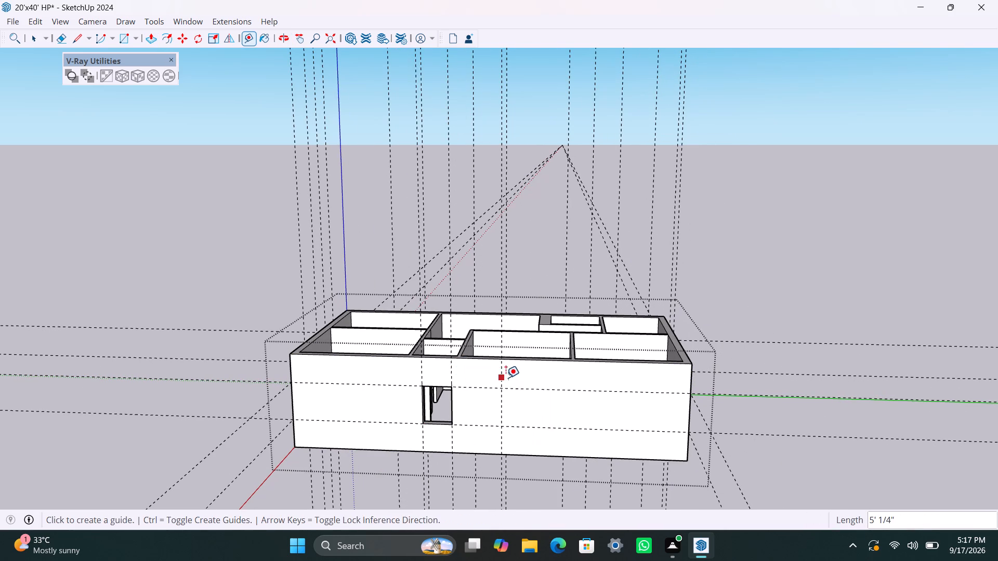
pyautogui.moveTo(506, 378); pyautogui.dragTo(554, 382)
pyautogui.press('4')
pyautogui.press("'")
pyautogui.press('Return')
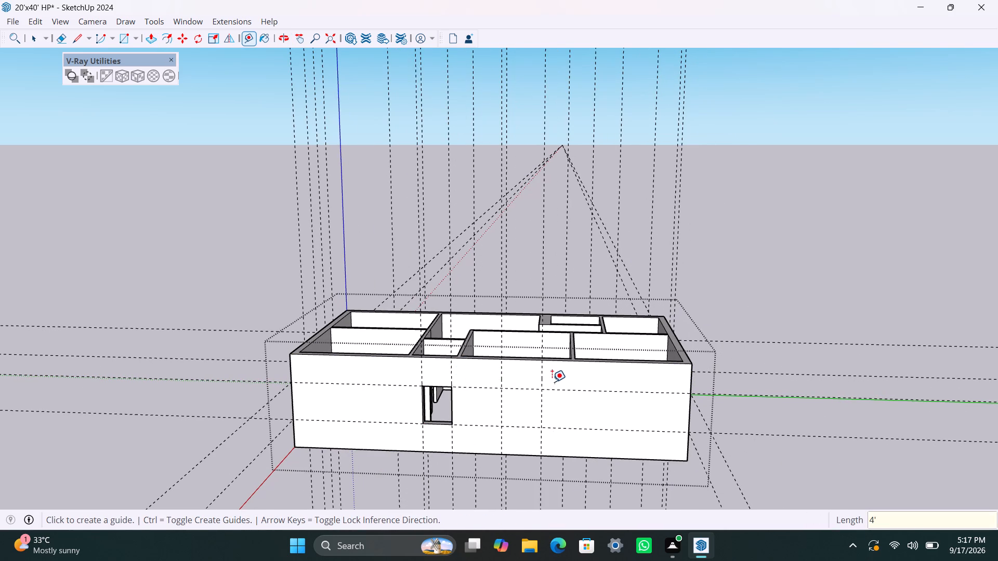
# Draw a rectangle between the new guides and push it 9" through the wall to cut a 4' wide window opening.
pyautogui.press('r')
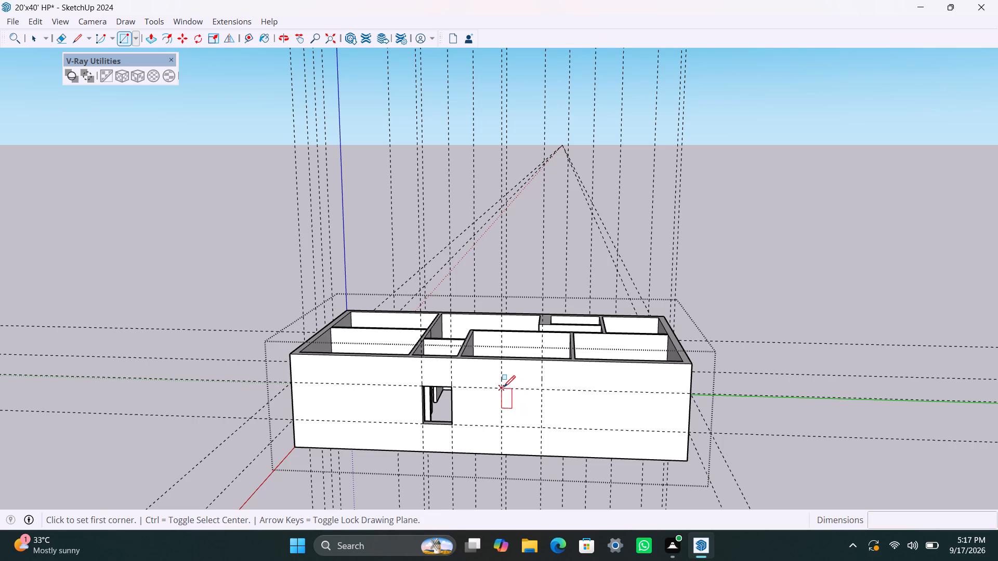
pyautogui.moveTo(504, 387); pyautogui.dragTo(515, 403)
pyautogui.click(541, 428)
pyautogui.press('space')
pyautogui.click(517, 412)
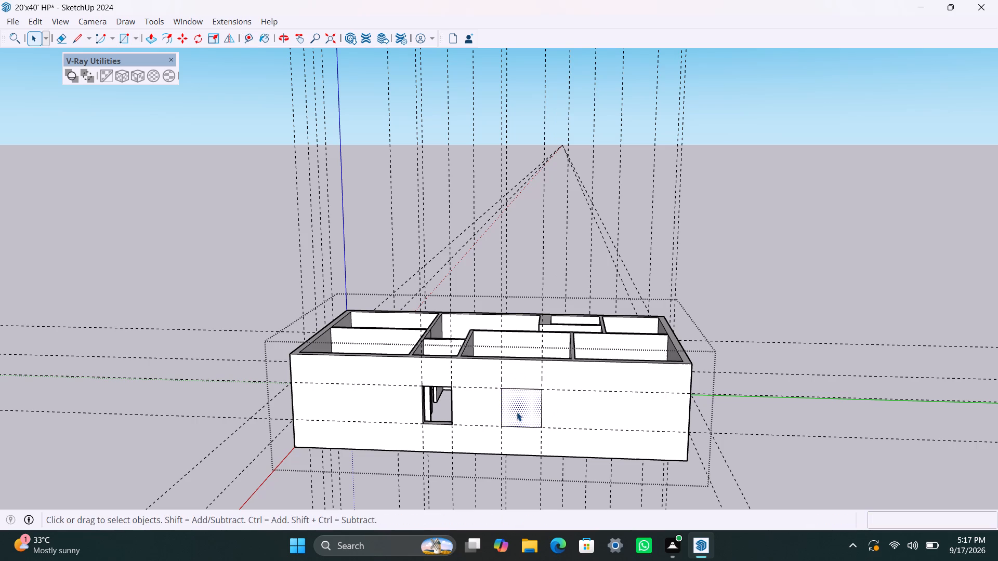
pyautogui.press('p')
pyautogui.moveTo(517, 409); pyautogui.dragTo(515, 400)
pyautogui.hotkey('ctrl', 'z')
pyautogui.click(519, 407)
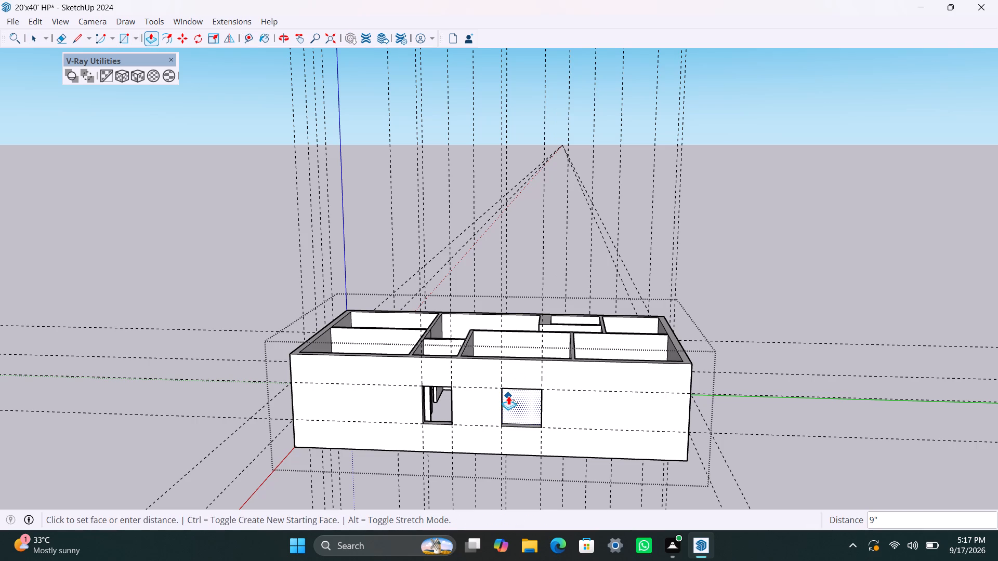
pyautogui.click(508, 396)
# Place two more vertical guides 4' apart on the same long wall, between the second window opening and the wall's far end.
pyautogui.press('t')
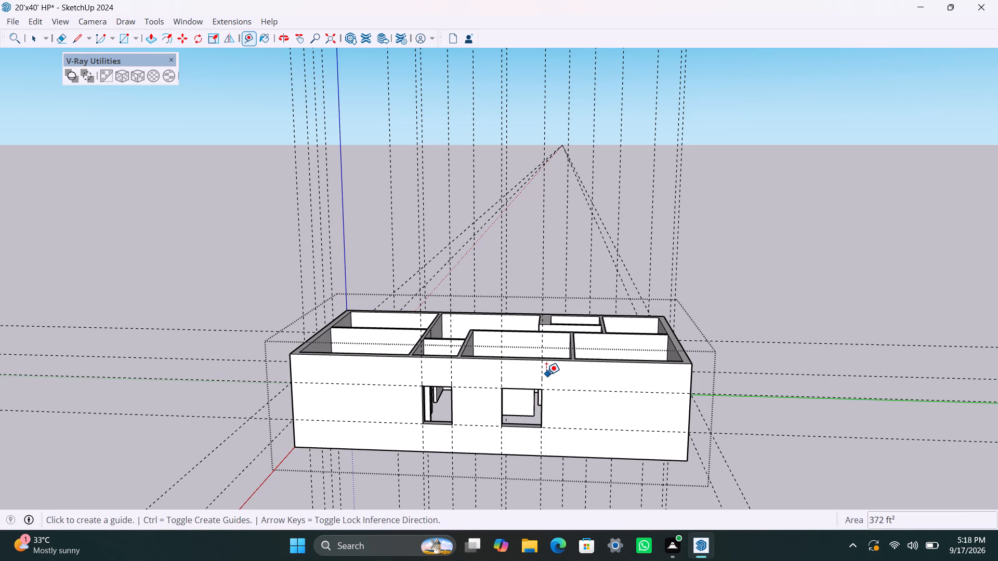
pyautogui.moveTo(544, 373); pyautogui.dragTo(570, 373)
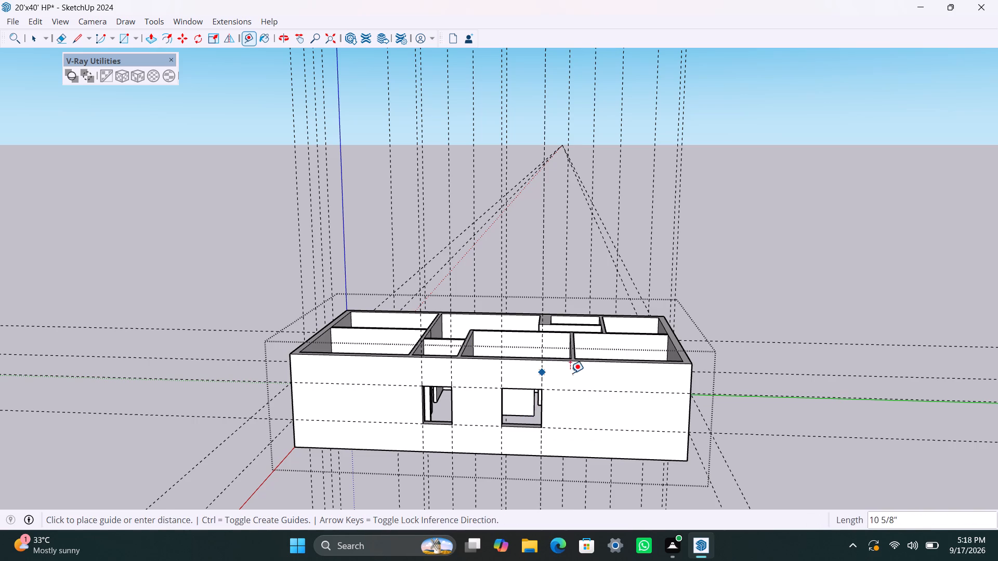
pyautogui.moveTo(570, 373); pyautogui.dragTo(604, 377)
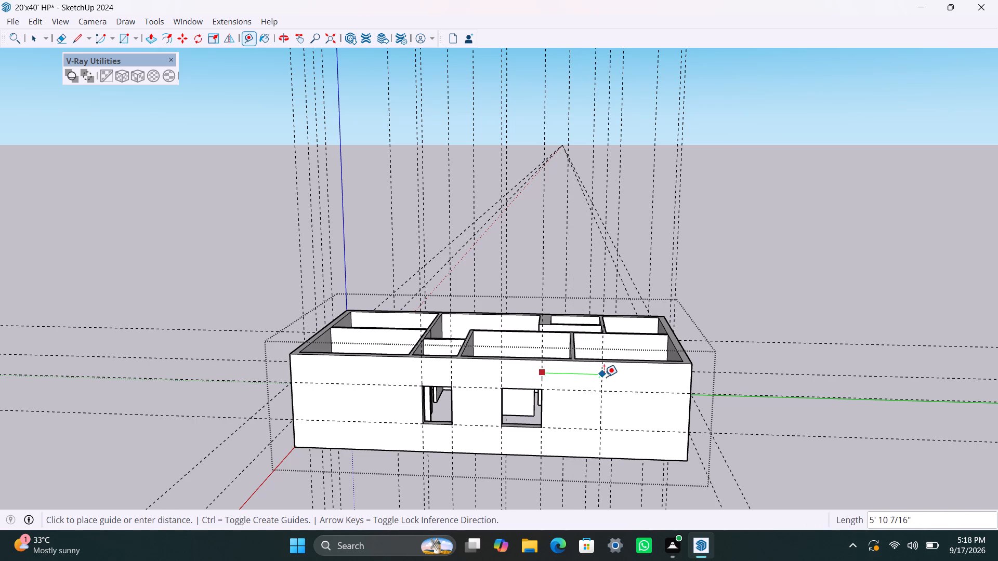
pyautogui.moveTo(604, 377); pyautogui.dragTo(613, 377)
pyautogui.moveTo(614, 376); pyautogui.dragTo(654, 376)
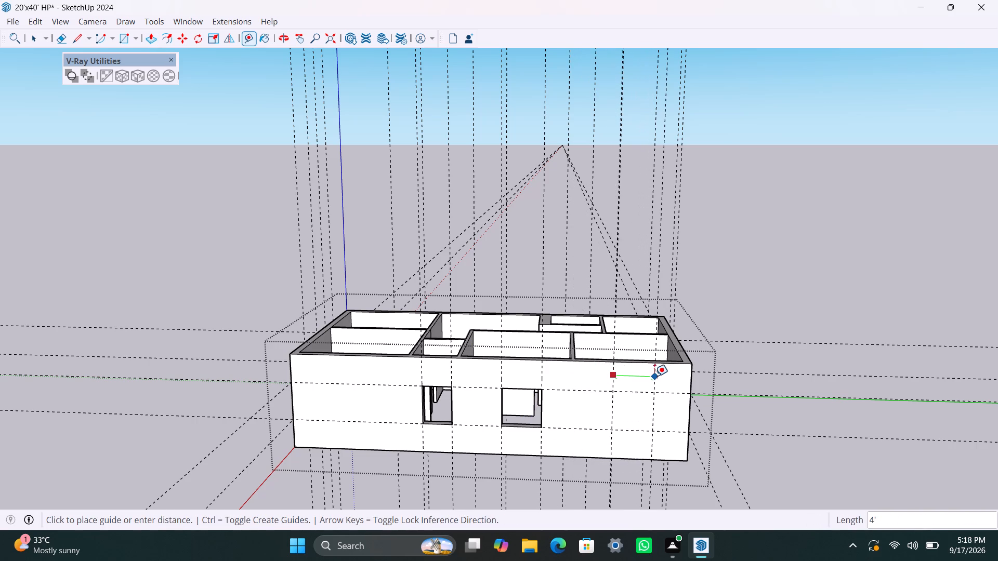
pyautogui.moveTo(654, 376); pyautogui.dragTo(659, 377)
pyautogui.write("4'")
pyautogui.press('Return')
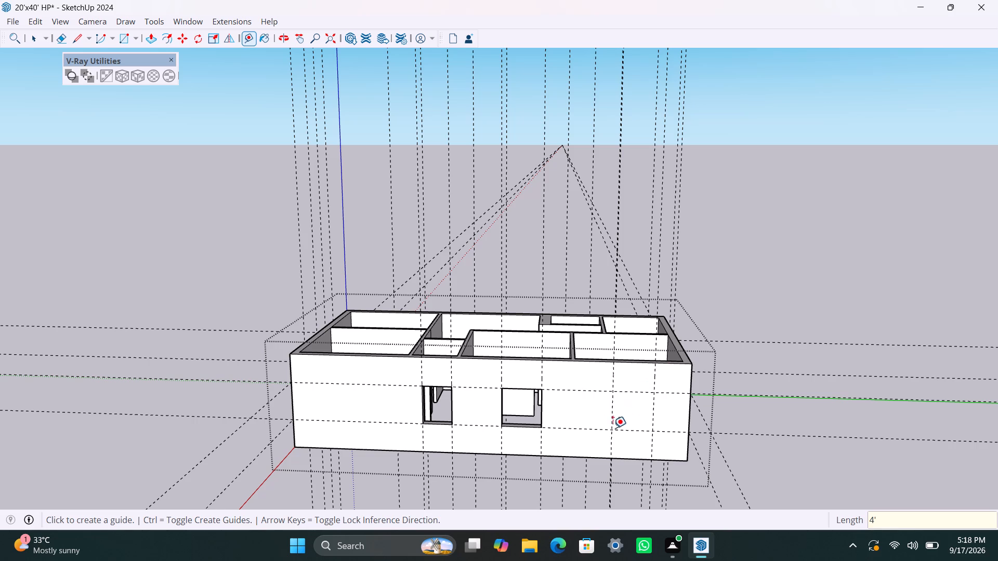
# Draw a 4' by 4' rectangle between these guides and push it 9" through the wall to cut a third window opening.
pyautogui.press('r')
pyautogui.moveTo(612, 389); pyautogui.dragTo(613, 394)
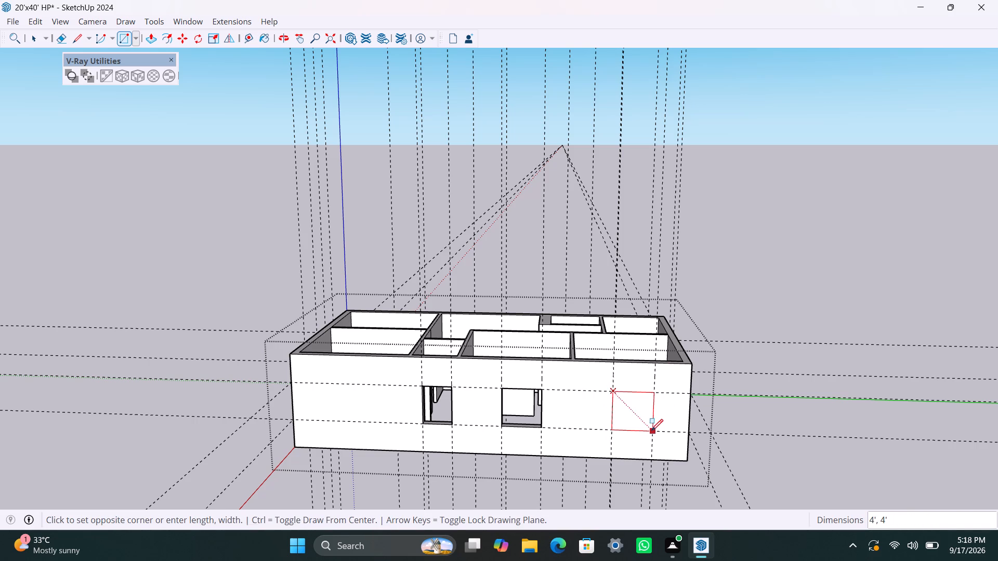
pyautogui.click(653, 431)
pyautogui.press('space')
pyautogui.click(644, 416)
pyautogui.press('p')
pyautogui.moveTo(645, 416); pyautogui.dragTo(636, 404)
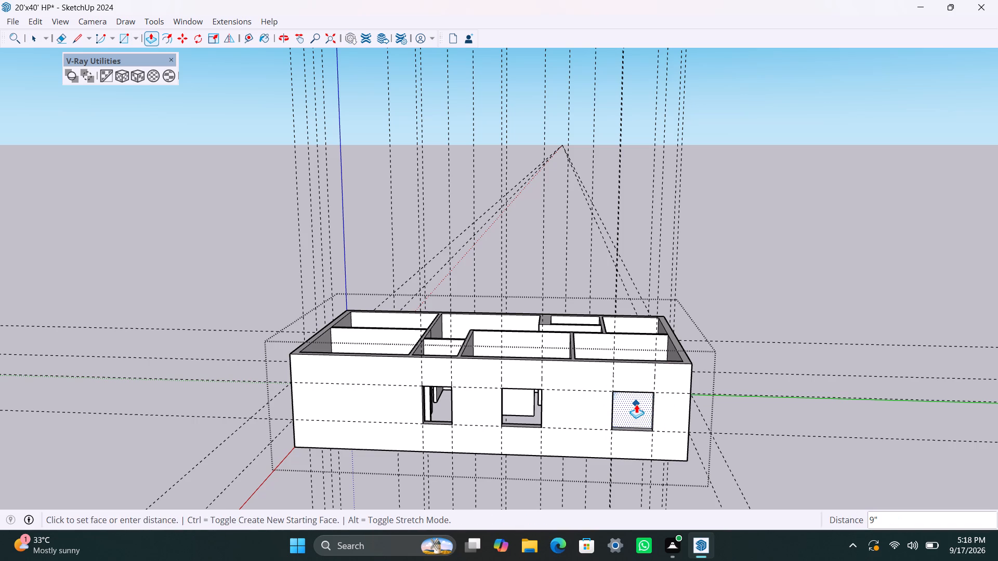
pyautogui.moveTo(636, 404); pyautogui.dragTo(635, 404)
# Save the model.
pyautogui.hotkey('ctrl', 's')
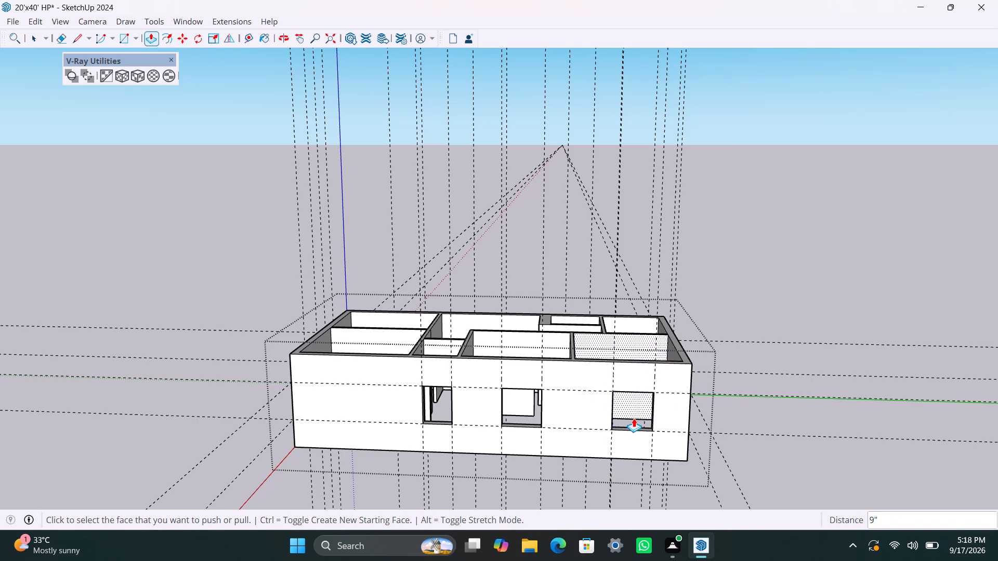
# Delete all guides from the model.
pyautogui.press('space')
pyautogui.moveTo(734, 273); pyautogui.dragTo(728, 285)
pyautogui.scroll(-4, 528, 318)
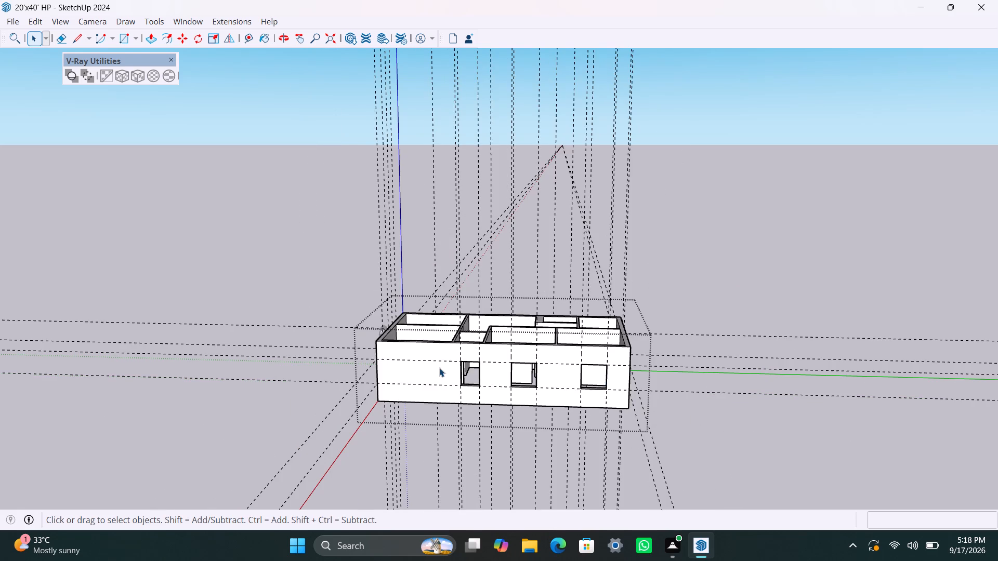
pyautogui.scroll(-3, 429, 366)
pyautogui.moveTo(365, 386); pyautogui.dragTo(852, 450, button='middle')
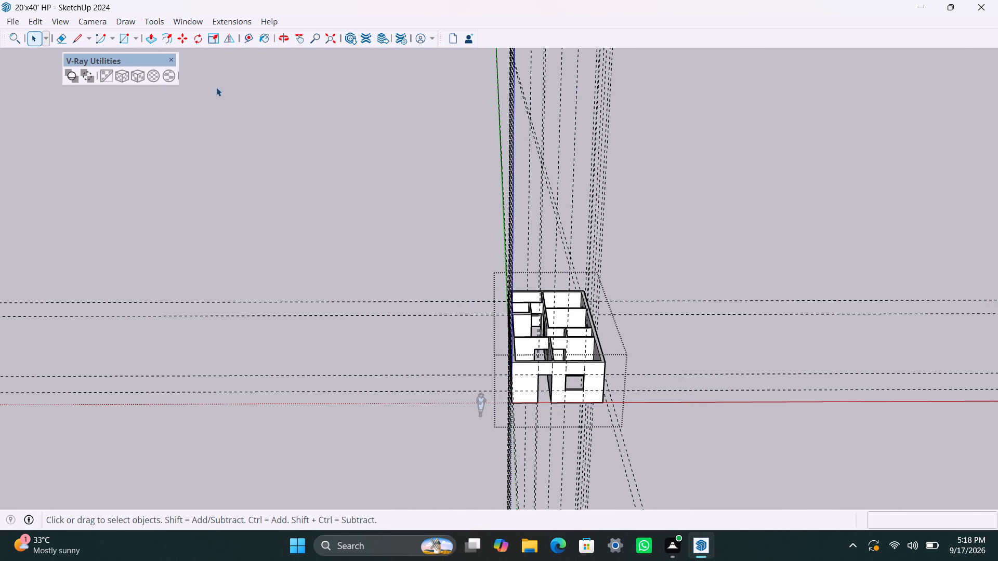
pyautogui.click(37, 21)
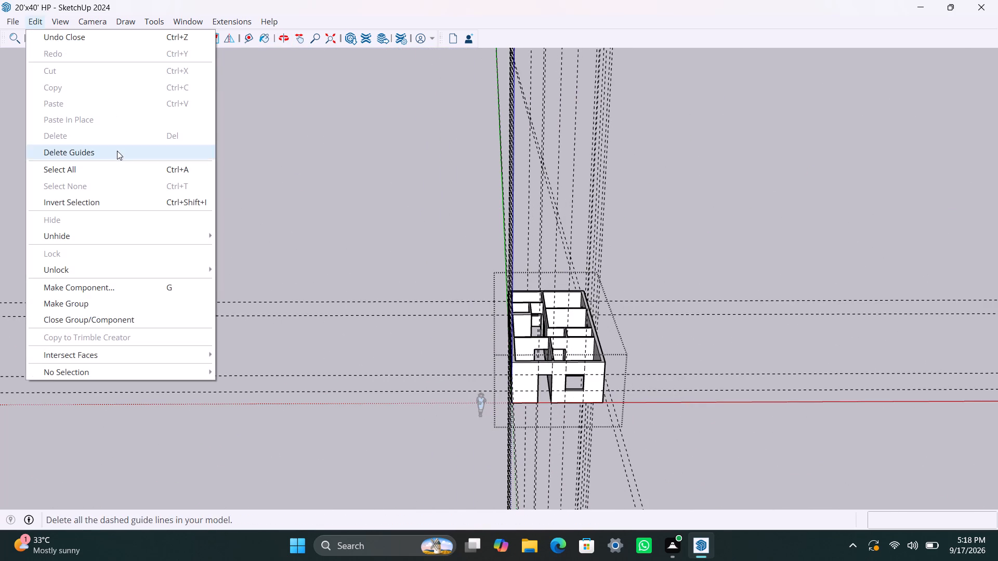
pyautogui.click(117, 151)
# Draw a 4' by 4' rectangle across the front wall's window opening and make it a group.
pyautogui.scroll(-3, 470, 285)
pyautogui.moveTo(613, 283); pyautogui.dragTo(613, 288)
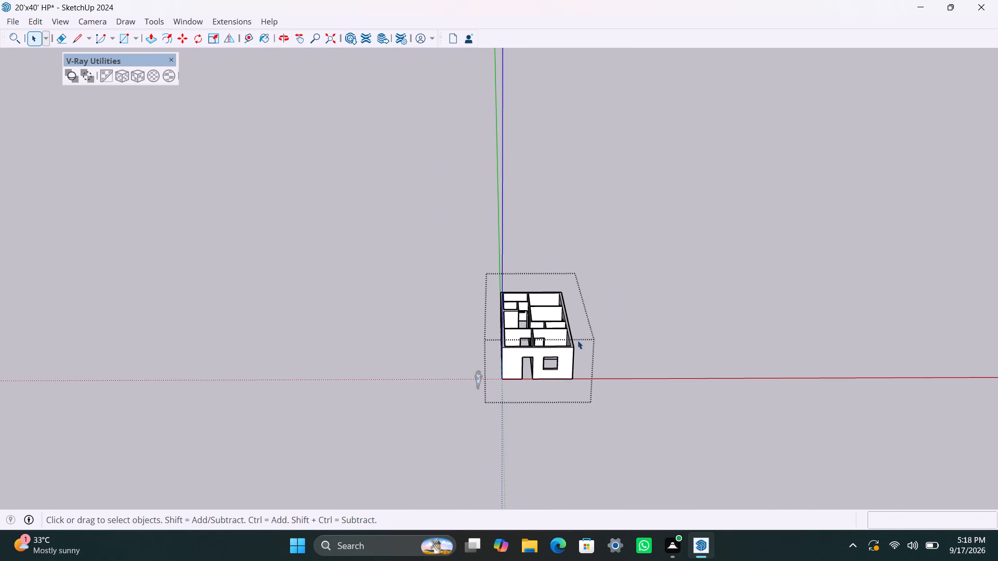
pyautogui.scroll(10, 535, 382)
pyautogui.scroll(-2, 515, 335)
pyautogui.keyDown('shift'); pyautogui.moveTo(510, 338); pyautogui.dragTo(453, 383, button='middle'); pyautogui.keyUp('shift')
pyautogui.scroll(2, 507, 393)
pyautogui.moveTo(484, 375); pyautogui.dragTo(480, 324, button='middle')
pyautogui.scroll(3, 474, 347)
pyautogui.moveTo(446, 429); pyautogui.dragTo(459, 383, button='middle')
pyautogui.scroll(3, 467, 351)
pyautogui.press('r')
pyautogui.click(476, 326)
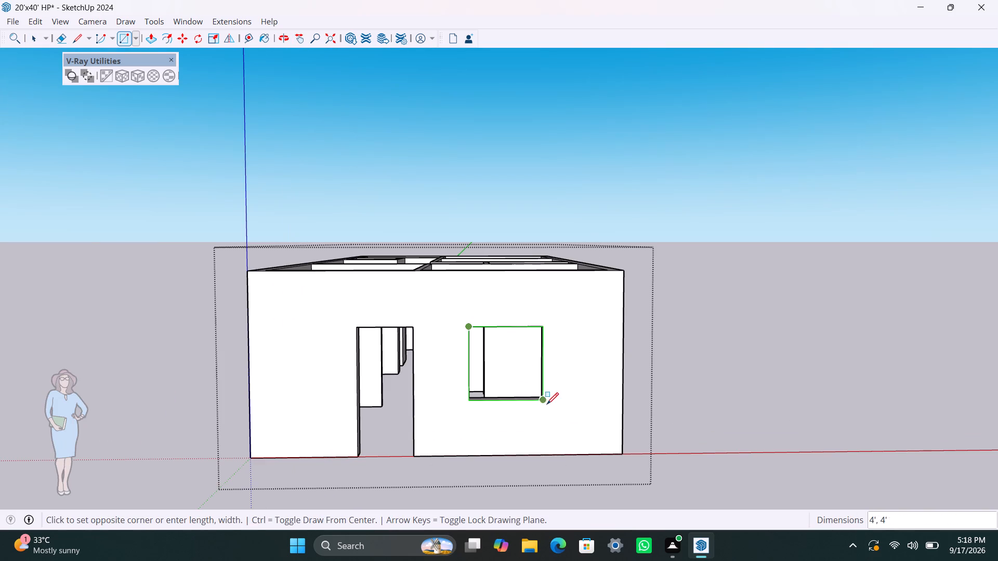
pyautogui.click(543, 394)
pyautogui.press('space')
pyautogui.doubleClick(499, 370)
pyautogui.rightClick(501, 370)
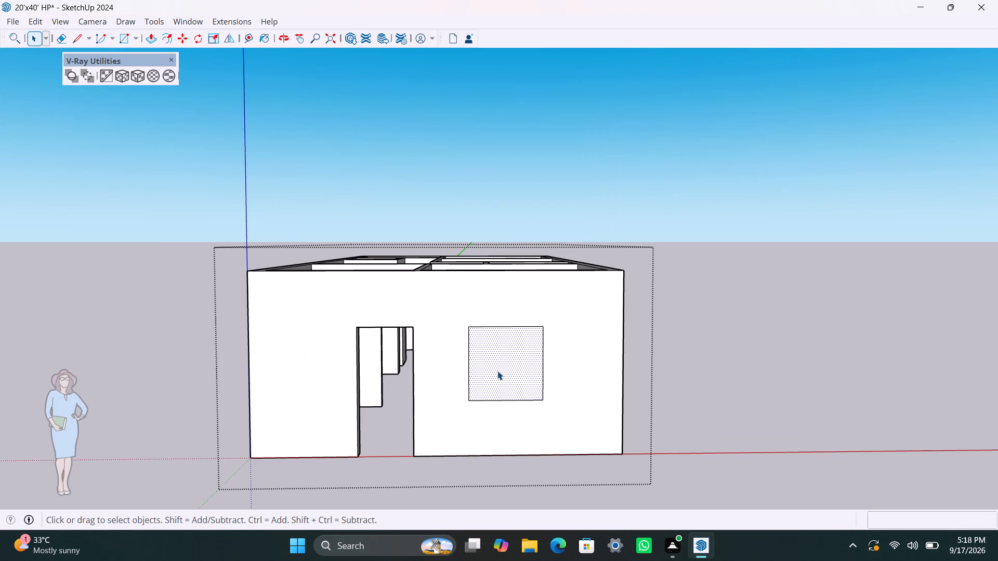
pyautogui.tripleClick(497, 371)
pyautogui.rightClick(496, 369)
pyautogui.click(549, 185)
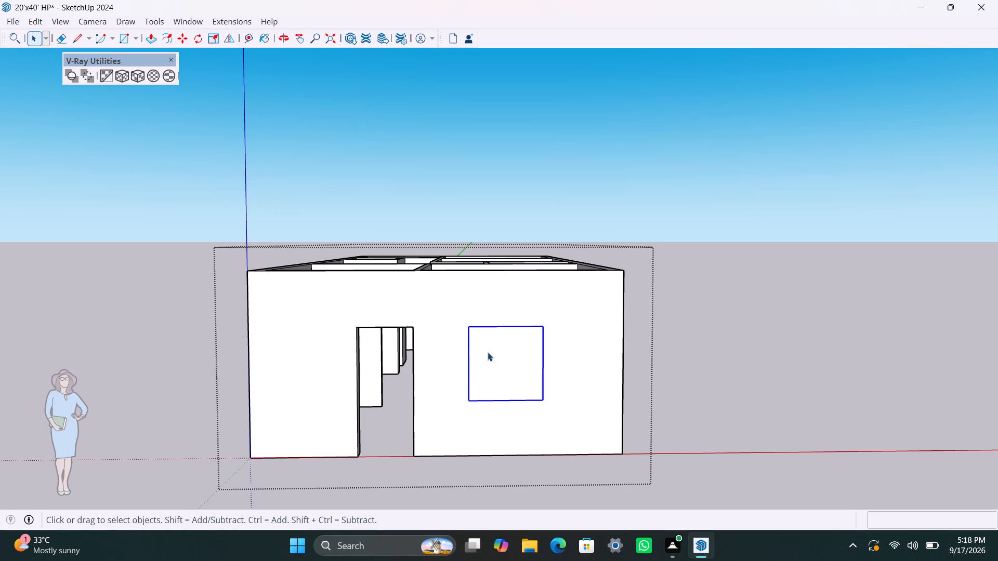
# Inside the window group, offset the face's outline 2" inward and delete the inner face to leave a frame.
pyautogui.tripleClick(487, 359)
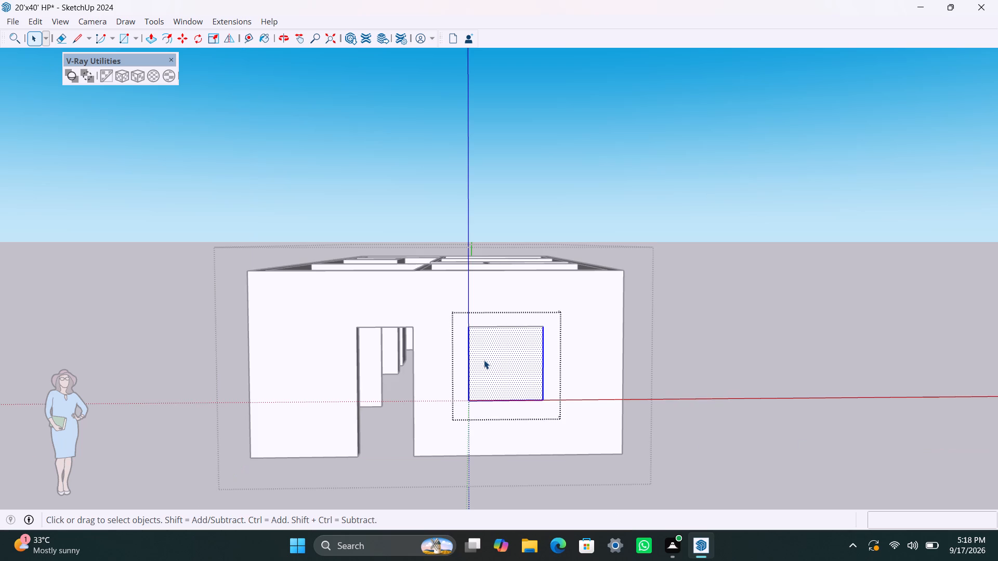
pyautogui.press('f')
pyautogui.click(484, 360)
pyautogui.write('2"')
pyautogui.press('Return')
pyautogui.press('space')
pyautogui.click(513, 382)
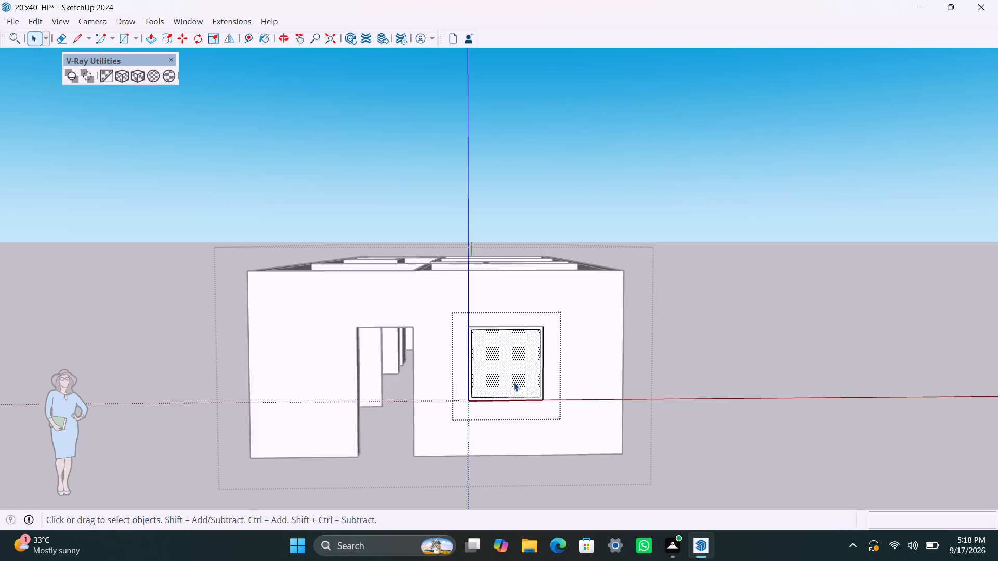
pyautogui.press('Delete')
# Push/Pull the window frame's face by 1.5", applying the distance twice.
pyautogui.scroll(8, 465, 385)
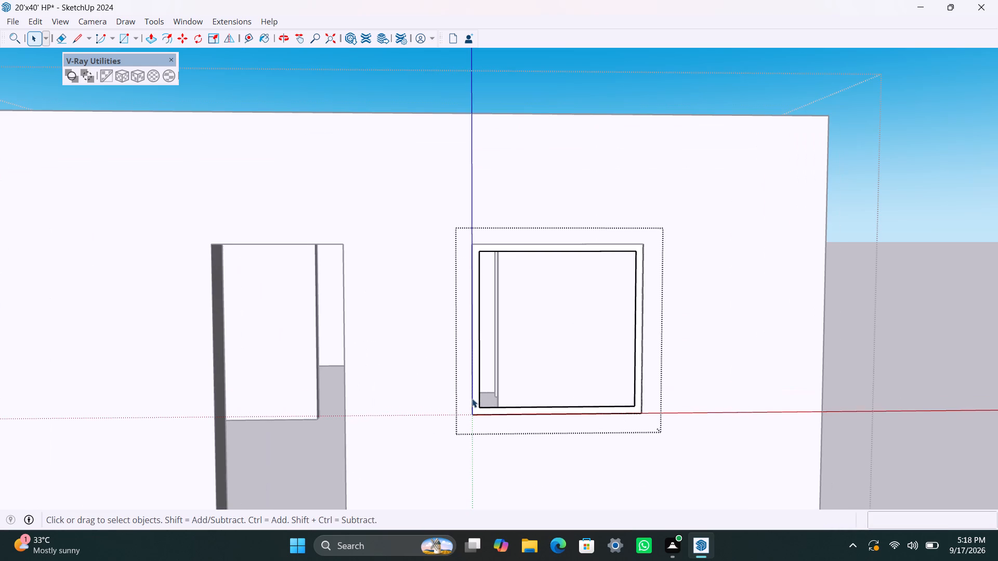
pyautogui.moveTo(477, 403); pyautogui.dragTo(476, 426, button='middle')
pyautogui.scroll(2, 475, 406)
pyautogui.click(475, 398)
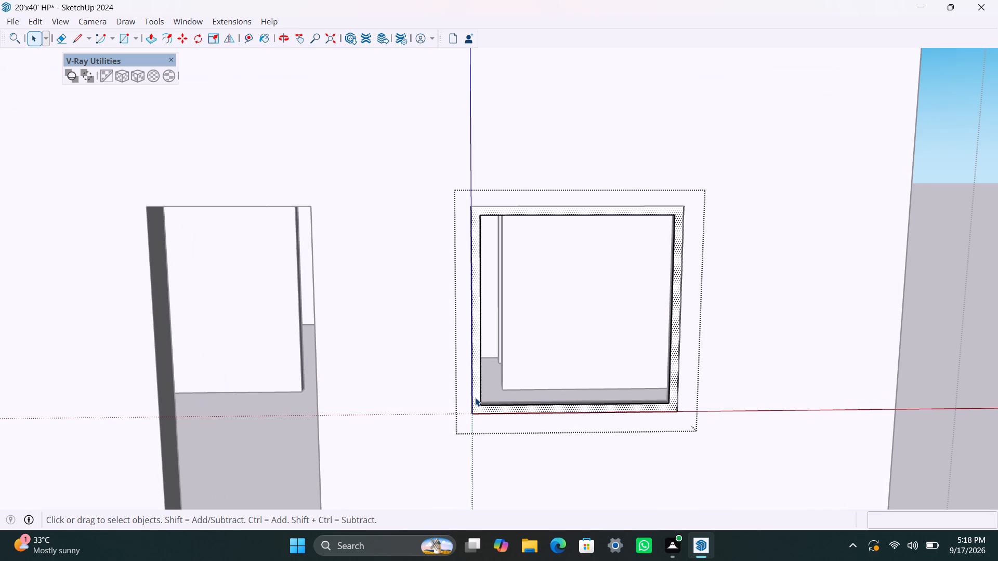
pyautogui.press('p')
pyautogui.click(475, 397)
pyautogui.write('1.5"')
pyautogui.press('Return')
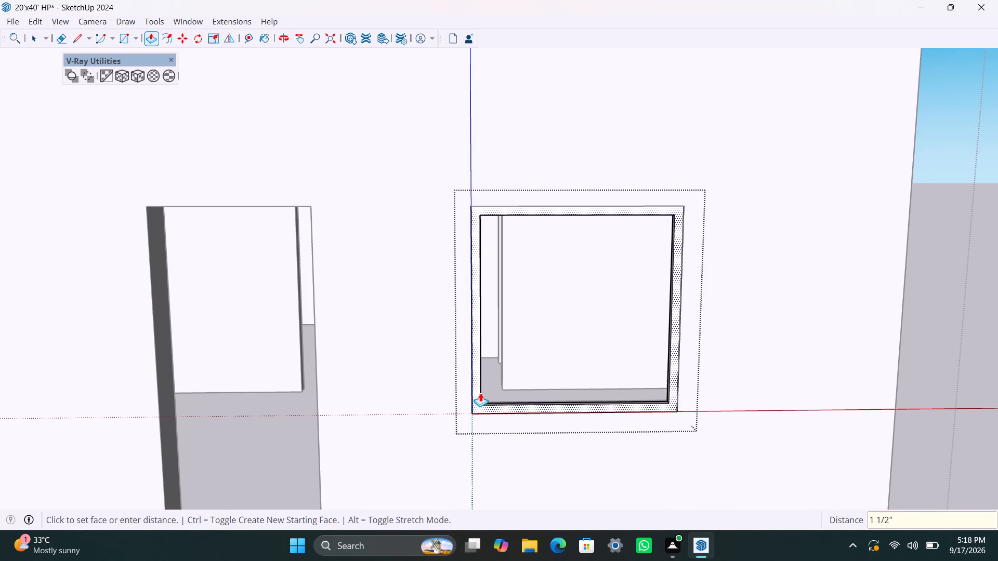
pyautogui.click(480, 393)
pyautogui.write('1.5"')
pyautogui.press('Return')
# Draw a full-height rectangle over half the width of the frame's inner opening and delete the face filling the other half.
pyautogui.press('r')
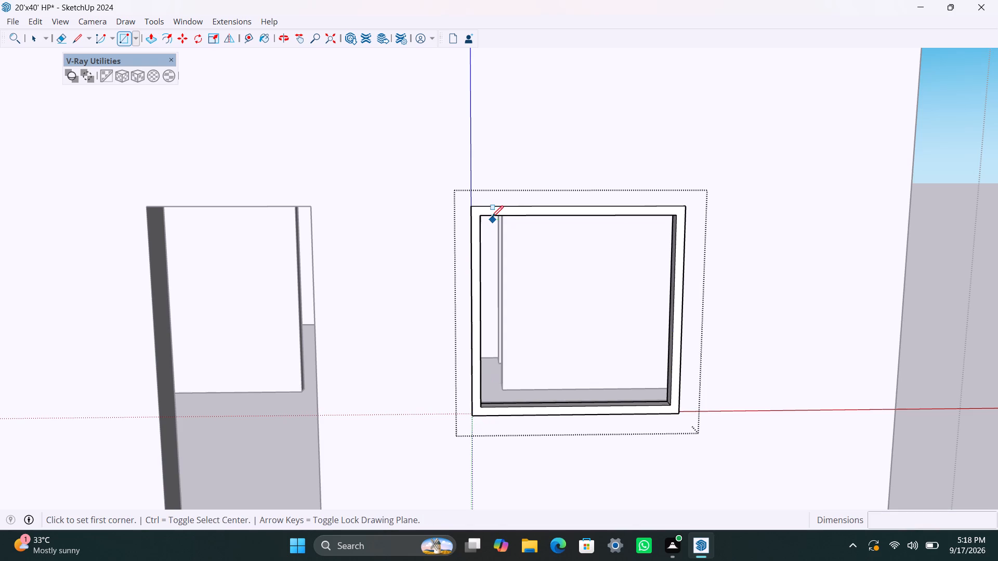
pyautogui.click(484, 217)
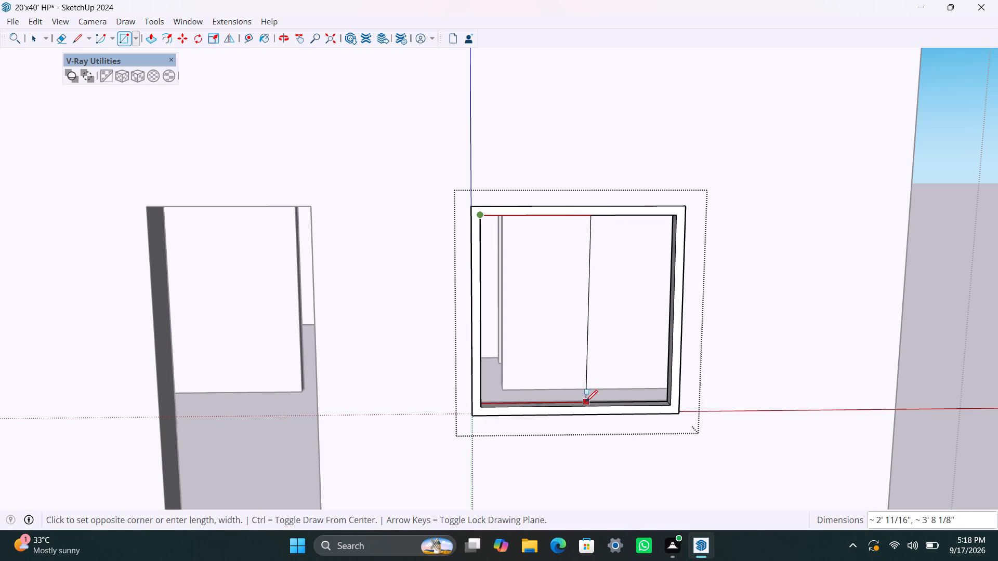
pyautogui.click(577, 405)
pyautogui.press('space')
pyautogui.click(590, 380)
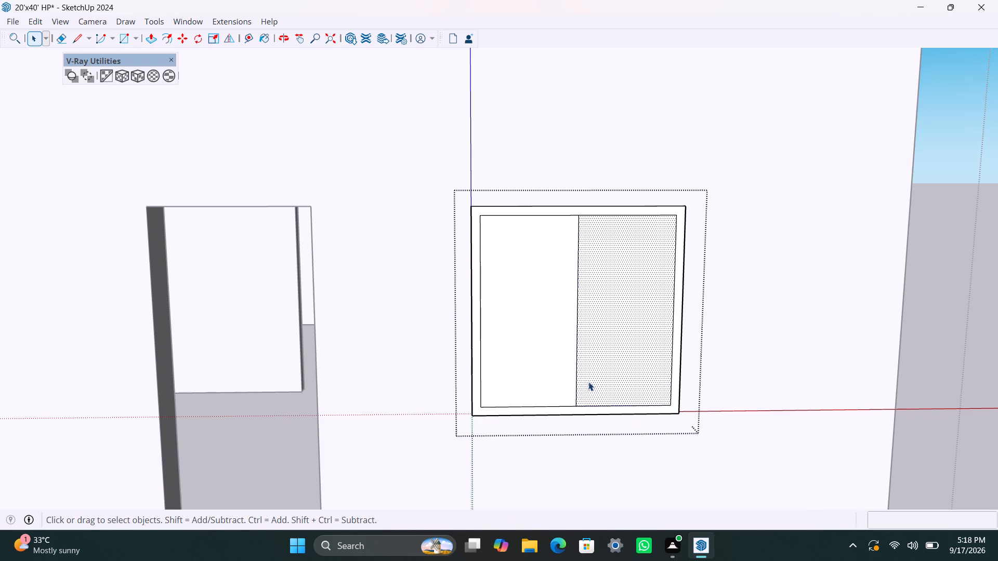
pyautogui.press('Delete')
# Group the half-width pane face, extrude it 8 mm inside its group and close that group.
pyautogui.doubleClick(546, 376)
pyautogui.rightClick(546, 375)
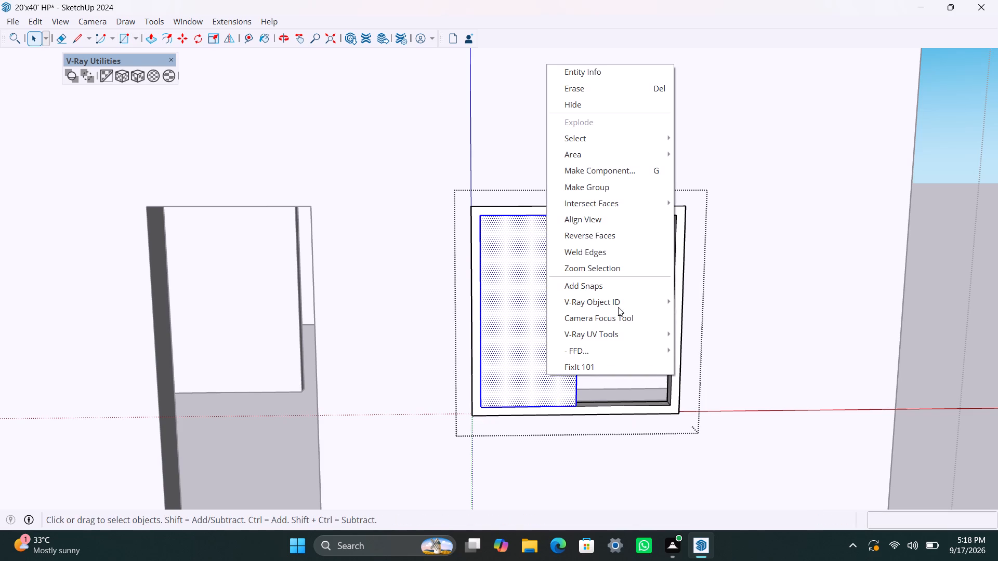
pyautogui.click(629, 193)
pyautogui.tripleClick(524, 376)
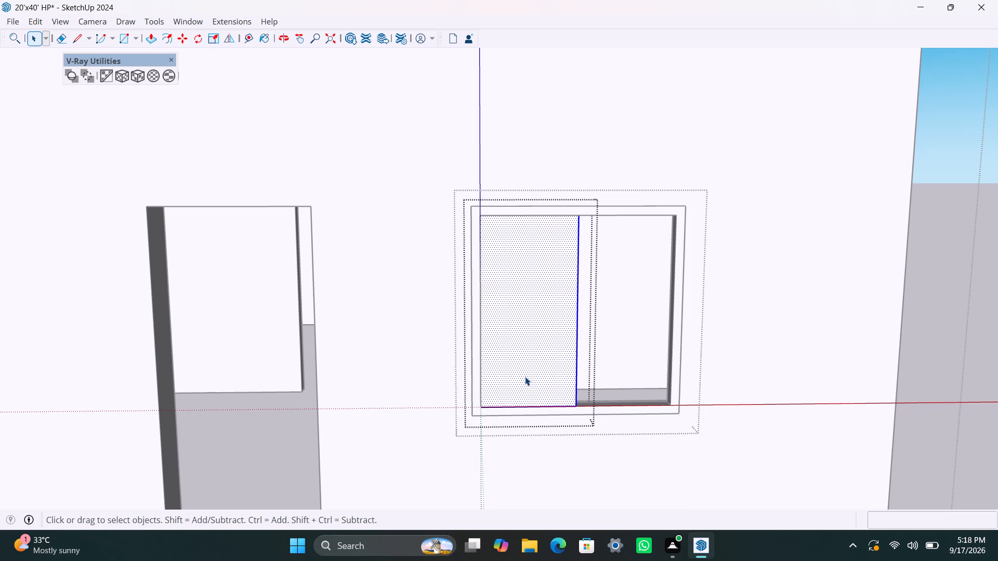
pyautogui.press('p')
pyautogui.moveTo(525, 379); pyautogui.dragTo(525, 371)
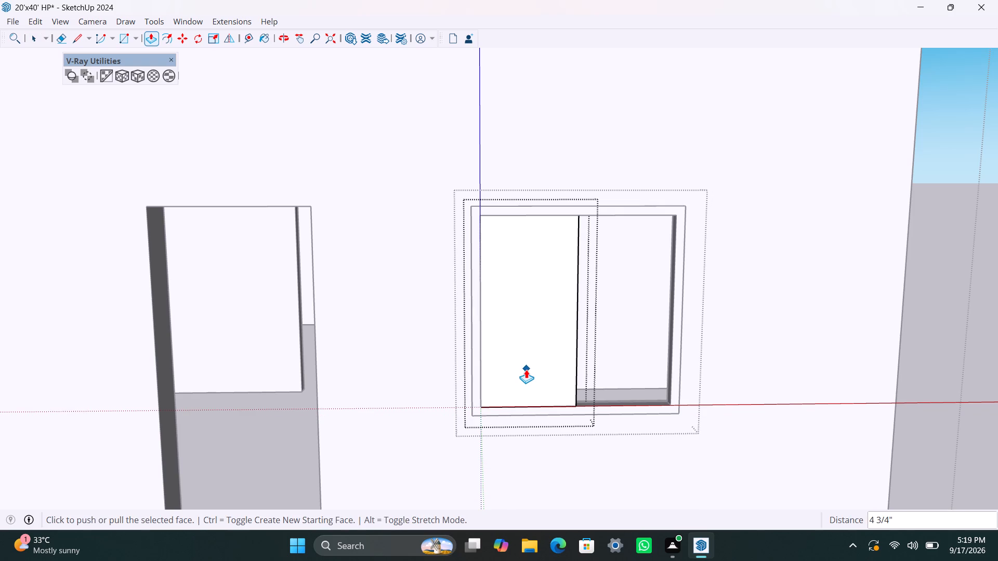
pyautogui.write('8MM')
pyautogui.press('Return')
pyautogui.press('space')
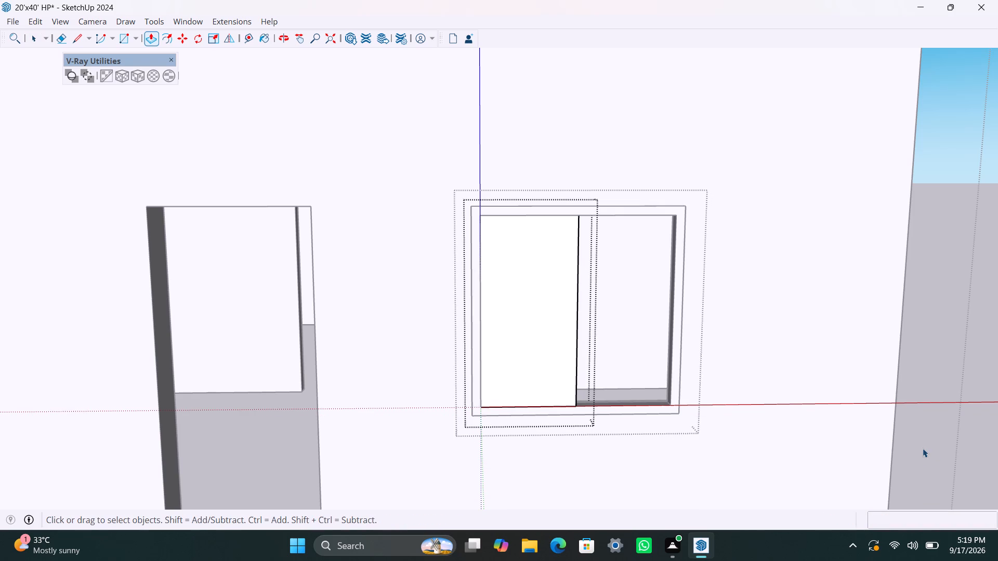
pyautogui.click(922, 448)
pyautogui.scroll(-1, 663, 384)
pyautogui.moveTo(608, 391); pyautogui.dragTo(429, 530, button='middle')
pyautogui.scroll(4, 569, 424)
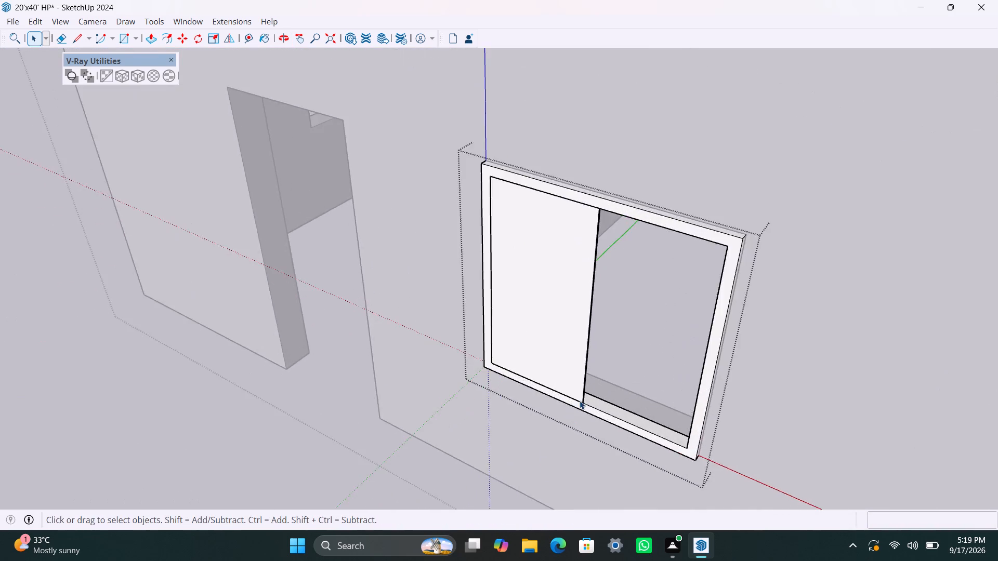
# Move the half-width pane back from the frame's front edge into the depth of the window frame.
pyautogui.scroll(10, 580, 400)
pyautogui.click(581, 390)
pyautogui.press('m')
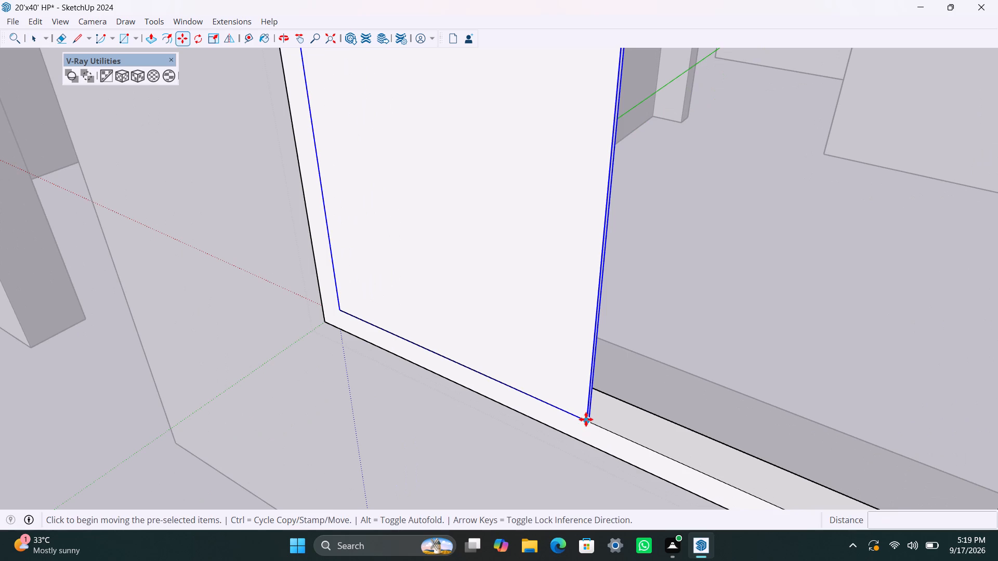
pyautogui.click(585, 419)
pyautogui.click(599, 406)
# Copy the pane into the frame's empty half, shift the copy back about 1 7/16" to meet the first pane, and close the window group.
pyautogui.scroll(-3, 590, 400)
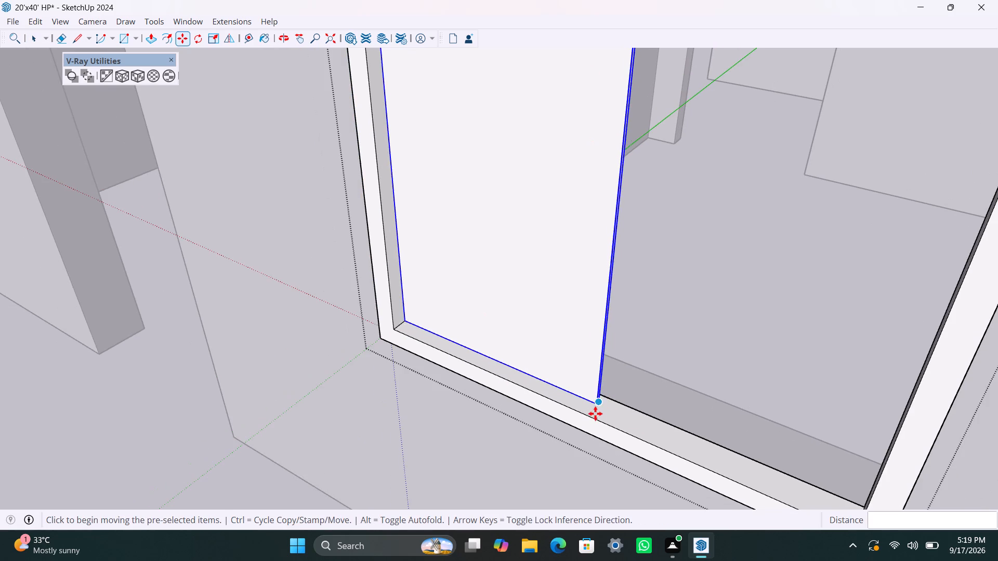
pyautogui.scroll(-4, 595, 415)
pyautogui.keyDown('ctrl'); pyautogui.click(596, 408); pyautogui.keyUp('ctrl')
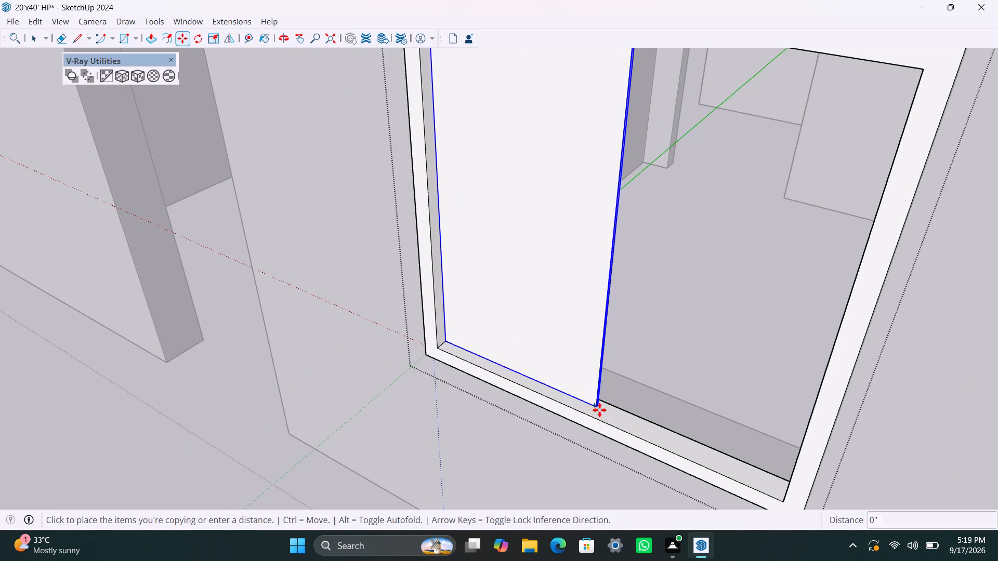
pyautogui.click(784, 503)
pyautogui.scroll(4, 604, 391)
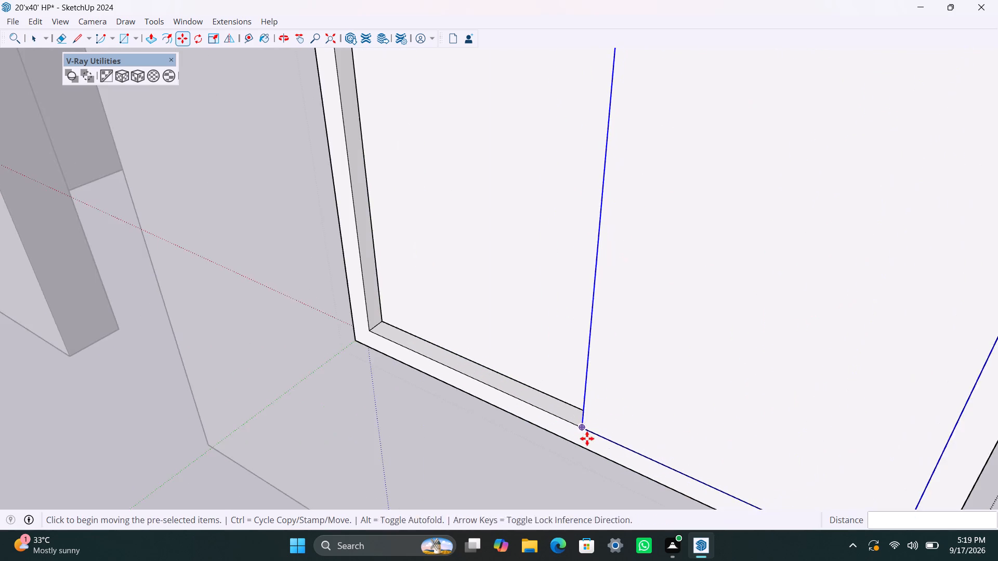
pyautogui.moveTo(587, 439); pyautogui.dragTo(865, 482, button='middle')
pyautogui.scroll(10, 652, 344)
pyautogui.click(657, 349)
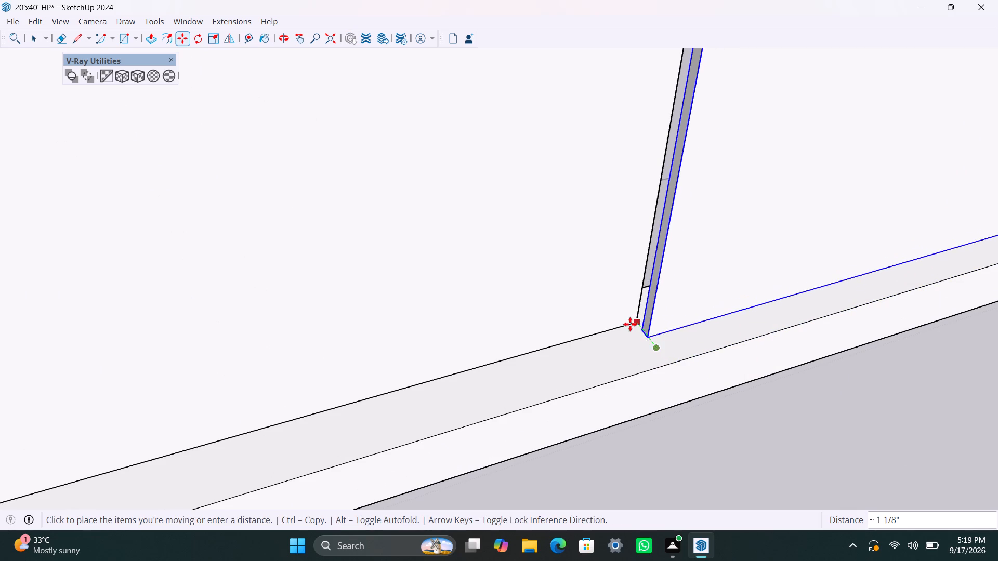
pyautogui.press('Escape')
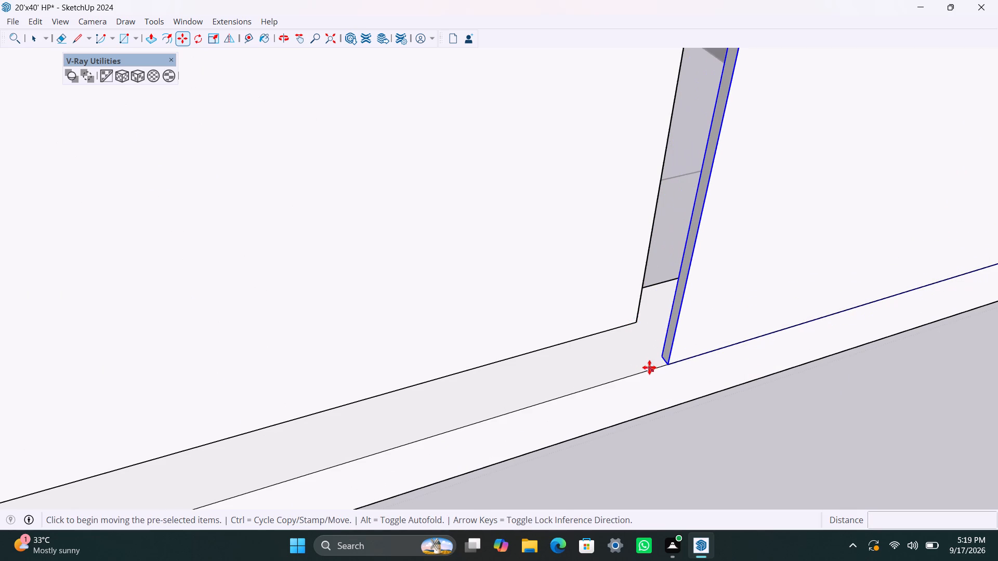
pyautogui.click(659, 351)
pyautogui.click(635, 319)
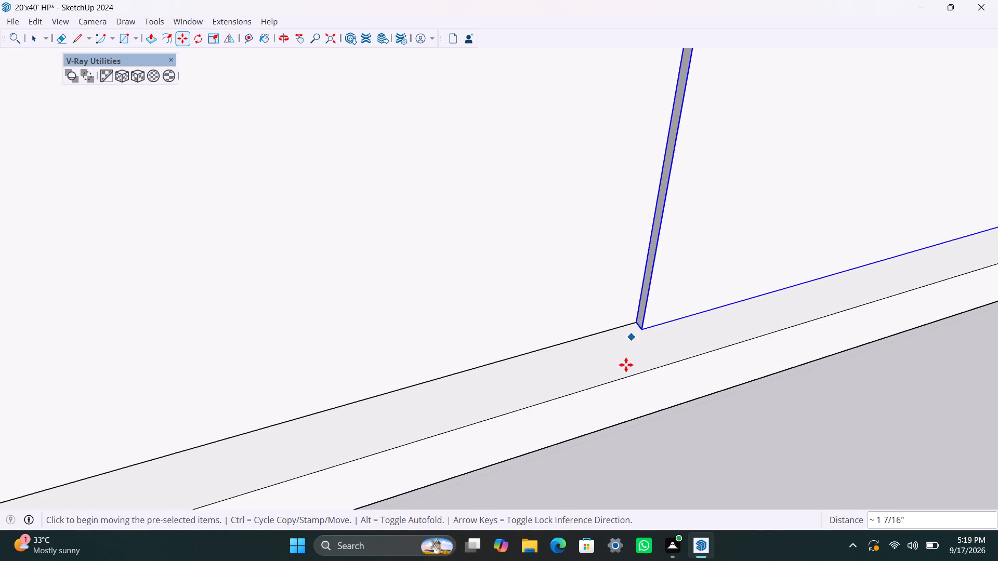
pyautogui.scroll(-20, 627, 365)
pyautogui.scroll(-13, 627, 365)
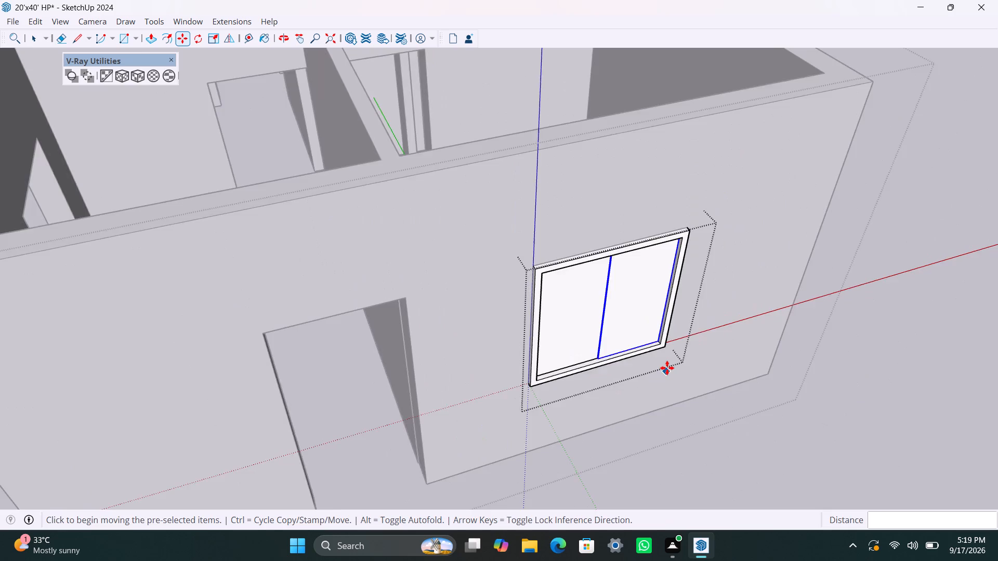
pyautogui.scroll(-6, 667, 368)
pyautogui.moveTo(734, 381); pyautogui.dragTo(149, 277, button='middle')
pyautogui.scroll(-6, 274, 331)
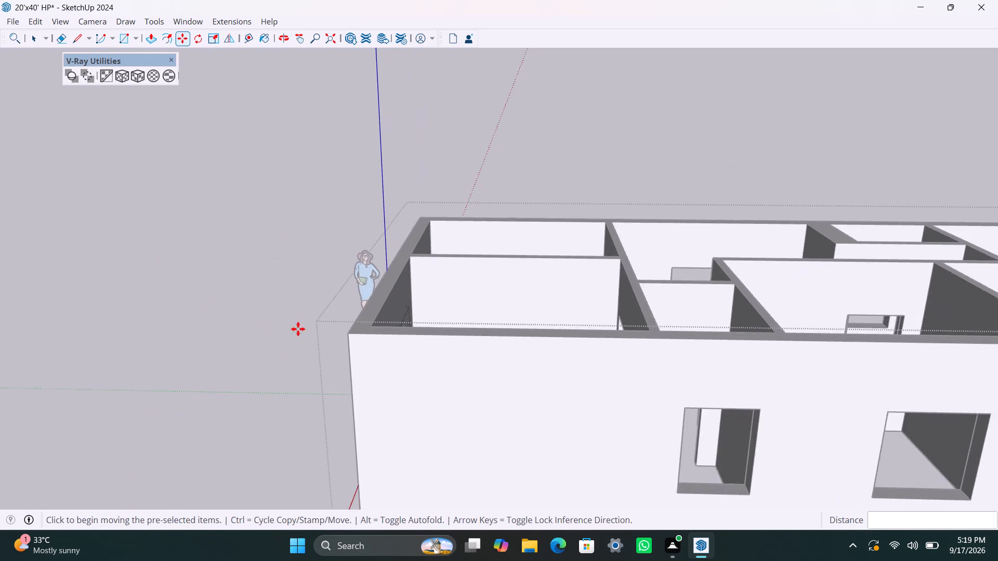
pyautogui.scroll(-6, 298, 329)
pyautogui.press('space')
pyautogui.click(216, 294)
# Draw a rectangle filling the narrowest window opening in the long exterior wall and make it a group.
pyautogui.scroll(-4, 246, 360)
pyautogui.moveTo(246, 374); pyautogui.dragTo(224, 295, button='middle')
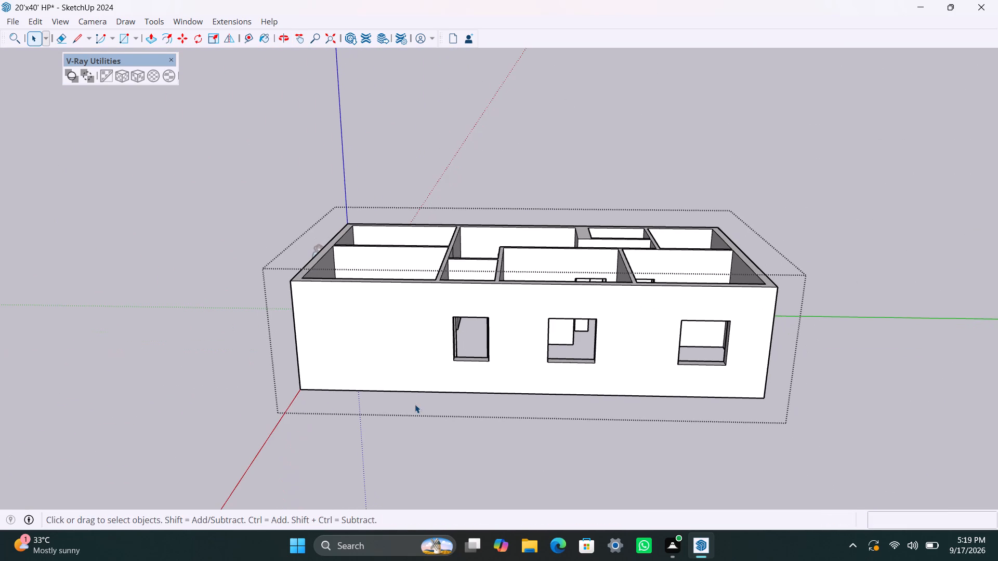
pyautogui.press('r')
pyautogui.click(453, 316)
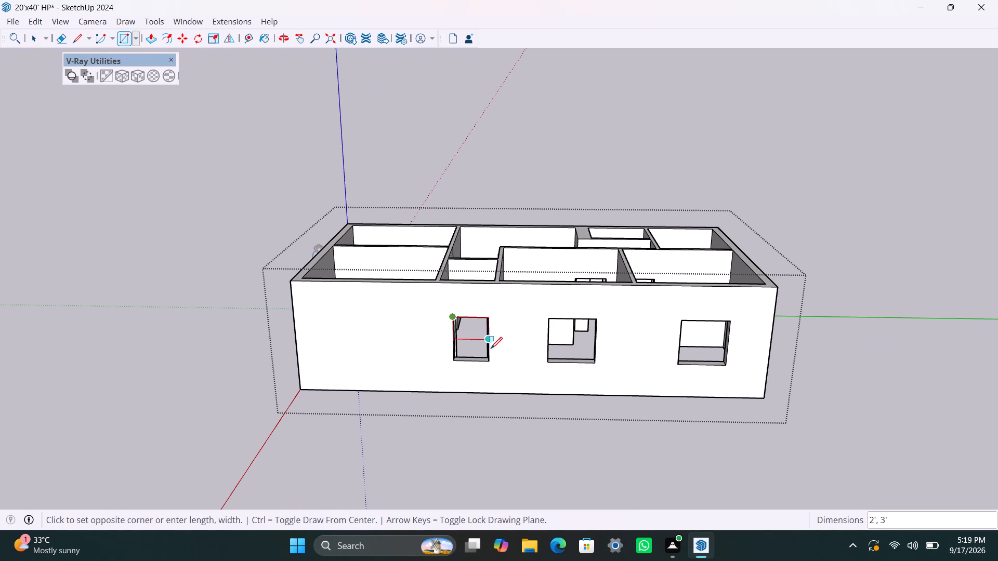
pyautogui.click(491, 359)
pyautogui.press('space')
pyautogui.doubleClick(476, 347)
pyautogui.rightClick(476, 347)
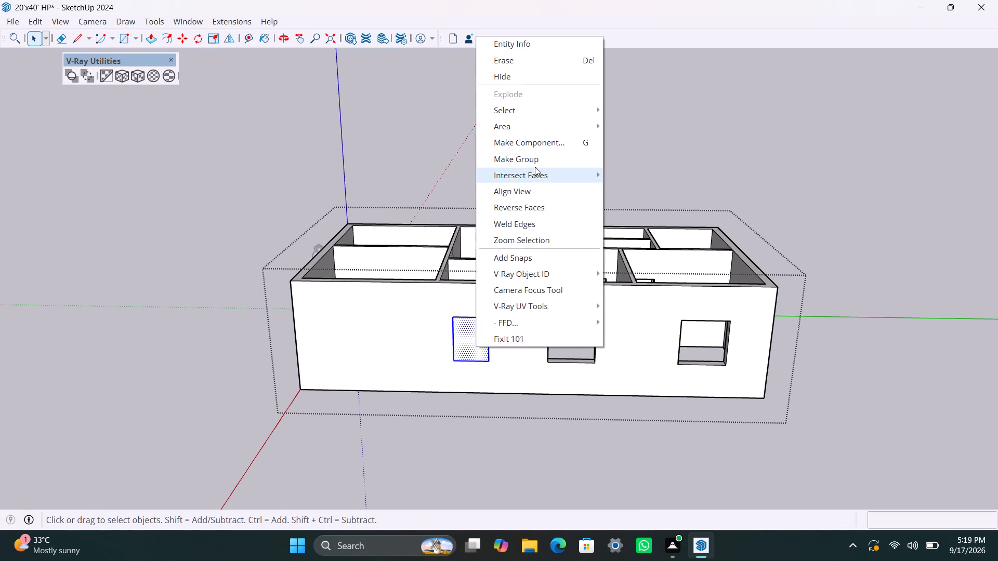
pyautogui.click(536, 163)
# Inside the new window group, offset the face's outline 2" inward and delete the inner face.
pyautogui.scroll(6, 458, 342)
pyautogui.tripleClick(461, 334)
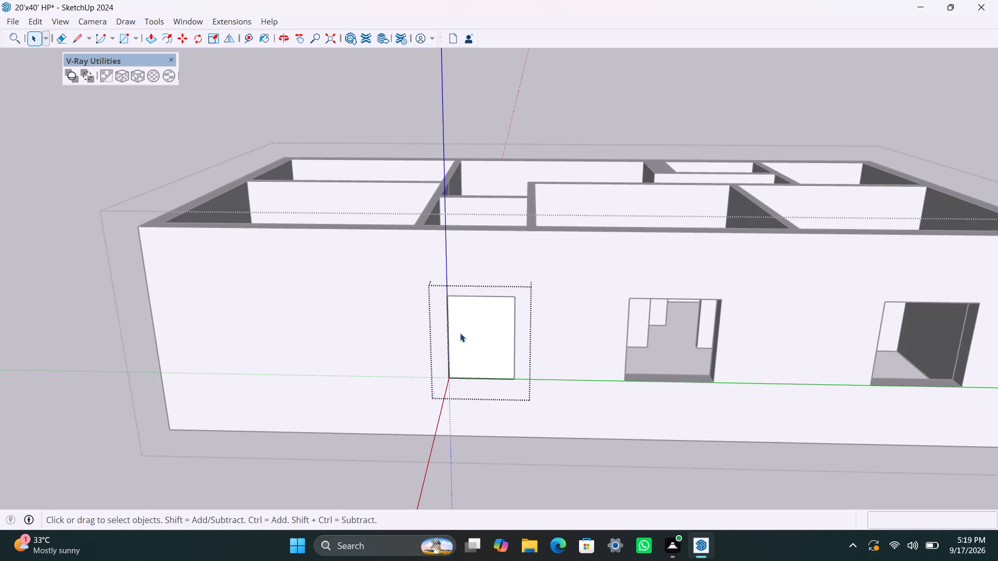
pyautogui.press('f')
pyautogui.click(460, 330)
pyautogui.write('2"')
pyautogui.press('Return')
pyautogui.press('space')
pyautogui.click(475, 338)
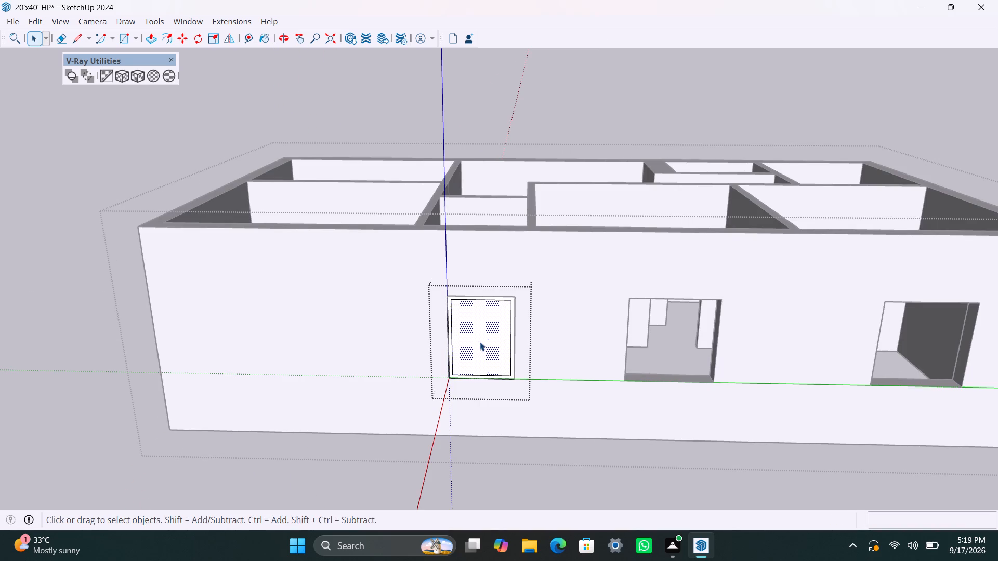
pyautogui.press('Delete')
# Push/Pull the narrow window's frame face by 1.5", applying the distance twice.
pyautogui.scroll(8, 468, 366)
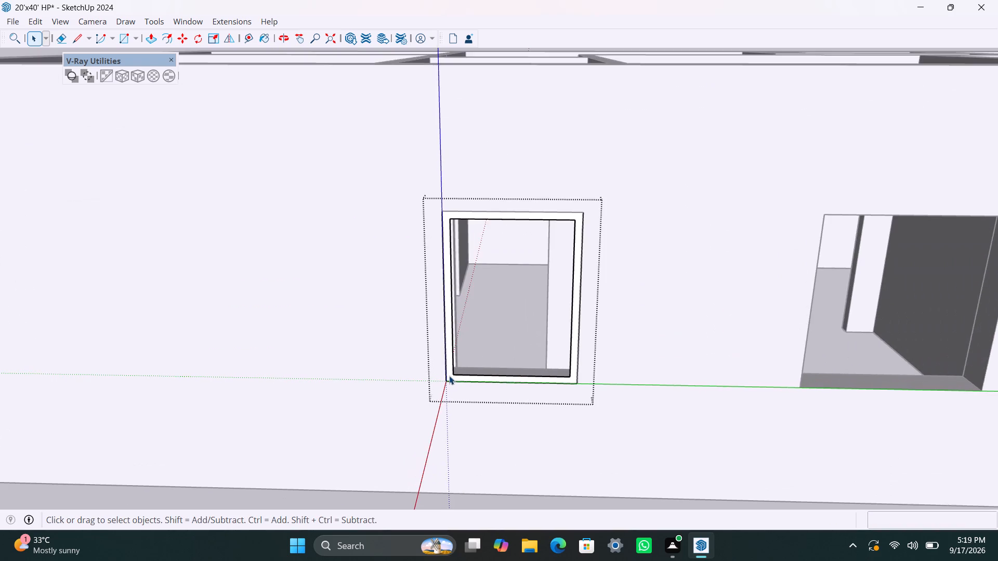
pyautogui.moveTo(447, 418); pyautogui.dragTo(437, 481, button='middle')
pyautogui.scroll(5, 439, 417)
pyautogui.click(439, 351)
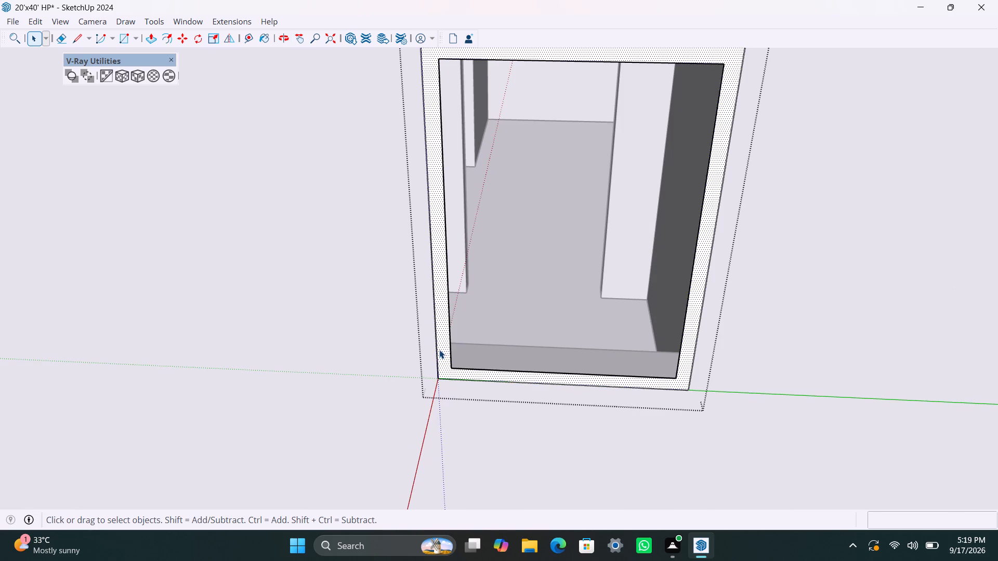
pyautogui.press('p')
pyautogui.click(440, 349)
pyautogui.write('1.')
pyautogui.write('5"')
pyautogui.press('Return')
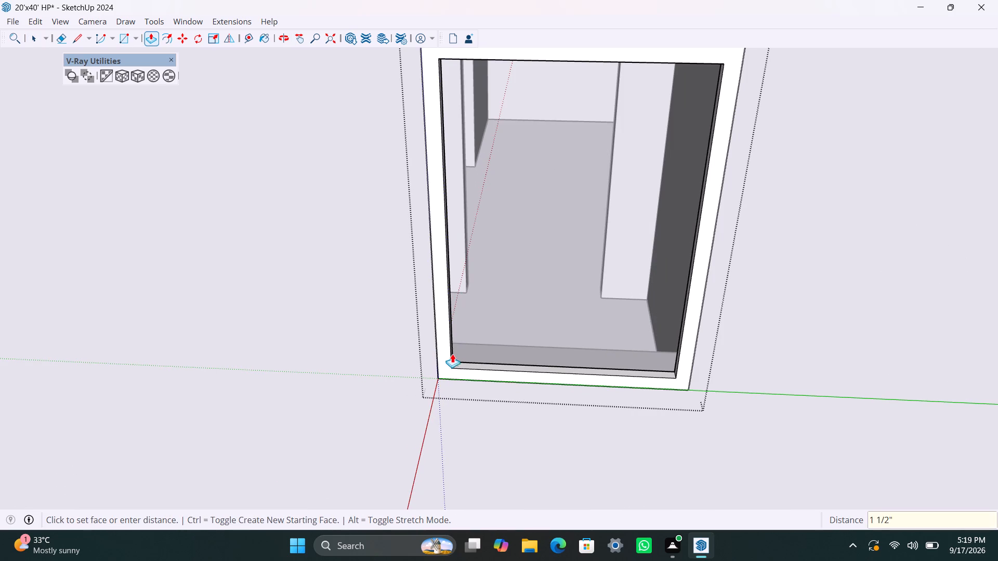
pyautogui.click(448, 359)
pyautogui.write('1.5"')
pyautogui.press('Return')
# Draw a rectangle about 1' 5 5/16" by 3' 8" over one side of the frame's inner opening and delete the face filling the rest.
pyautogui.scroll(-4, 440, 397)
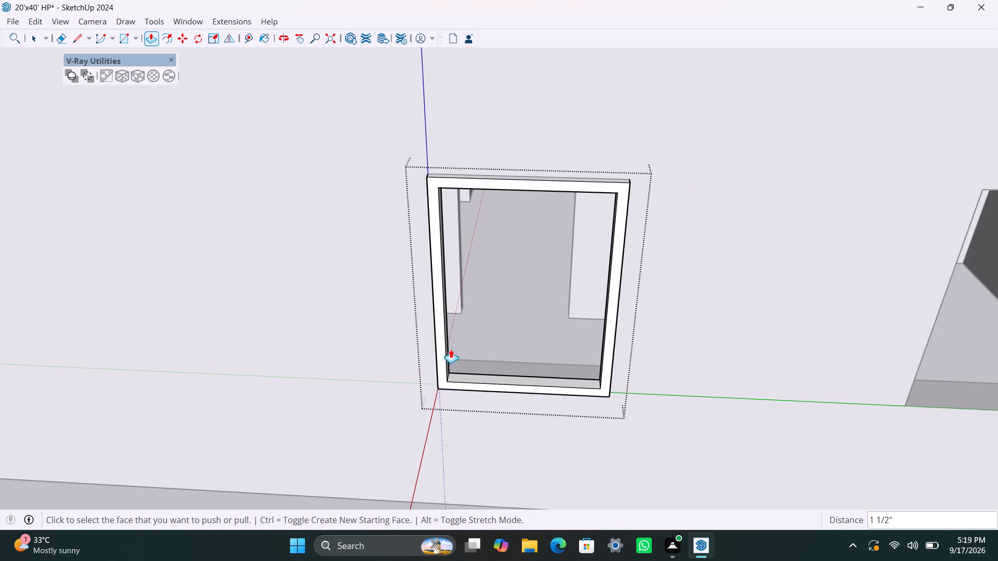
pyautogui.press('r')
pyautogui.click(444, 186)
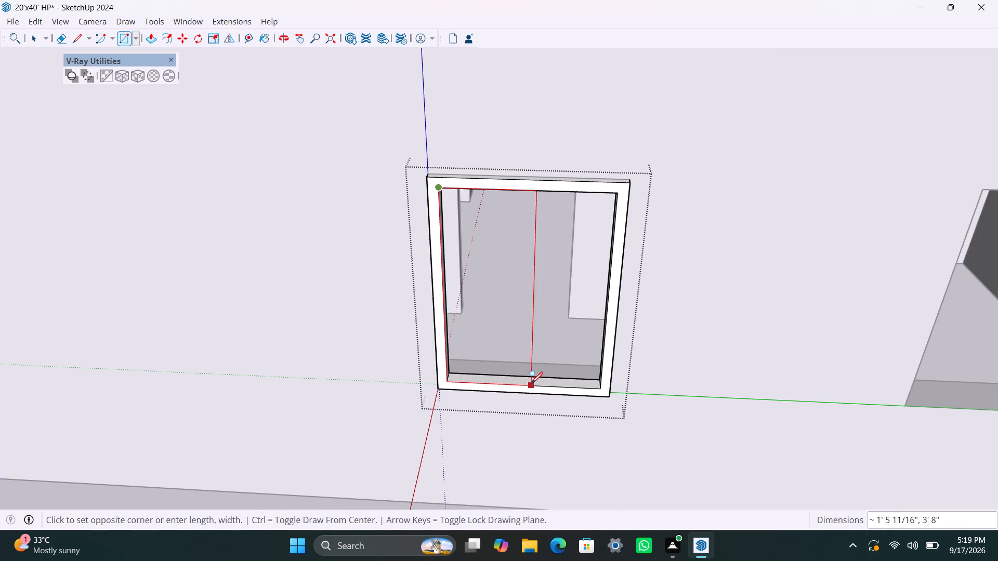
pyautogui.click(529, 382)
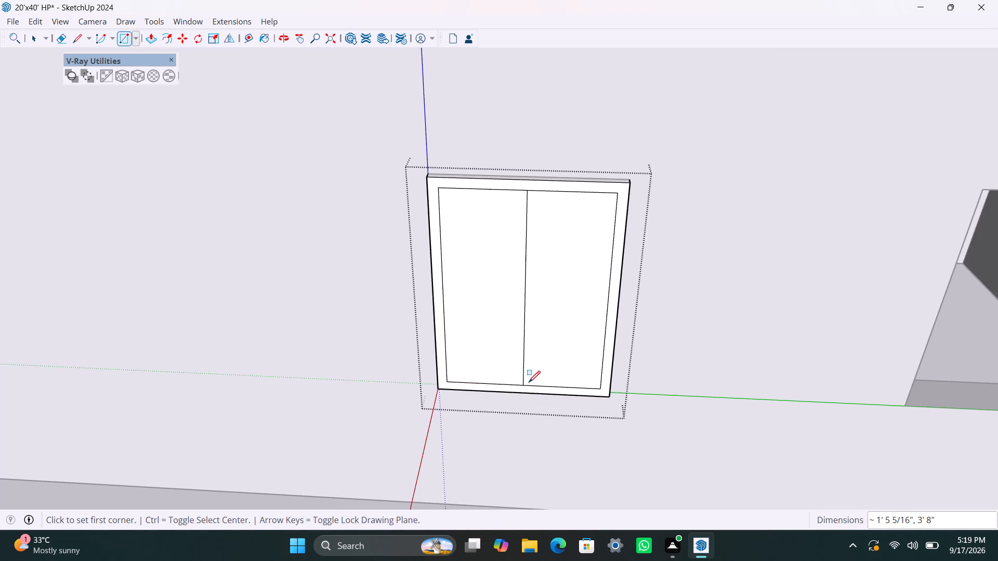
pyautogui.press('space')
pyautogui.click(529, 365)
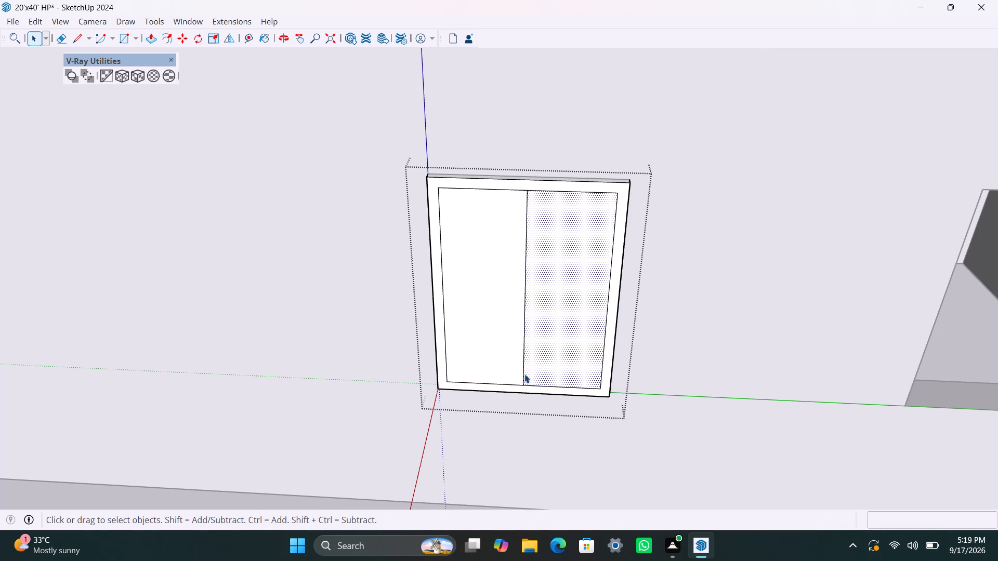
pyautogui.press('Delete')
# Group the remaining pane face with its edges, extrude it 8 mm inside its group and close that group.
pyautogui.doubleClick(486, 367)
pyautogui.rightClick(486, 368)
pyautogui.click(525, 182)
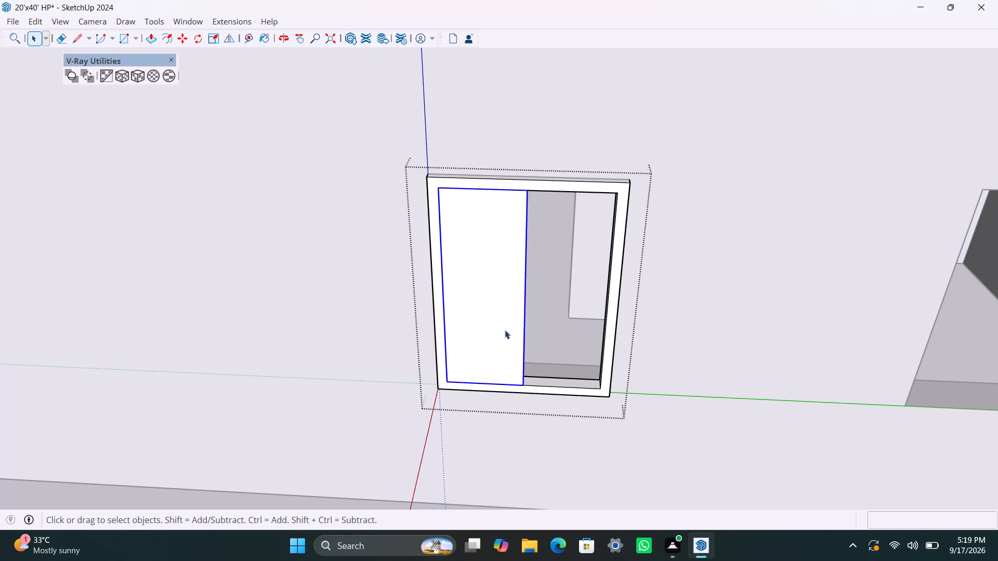
pyautogui.scroll(2, 505, 350)
pyautogui.tripleClick(500, 352)
pyautogui.press('p')
pyautogui.click(500, 352)
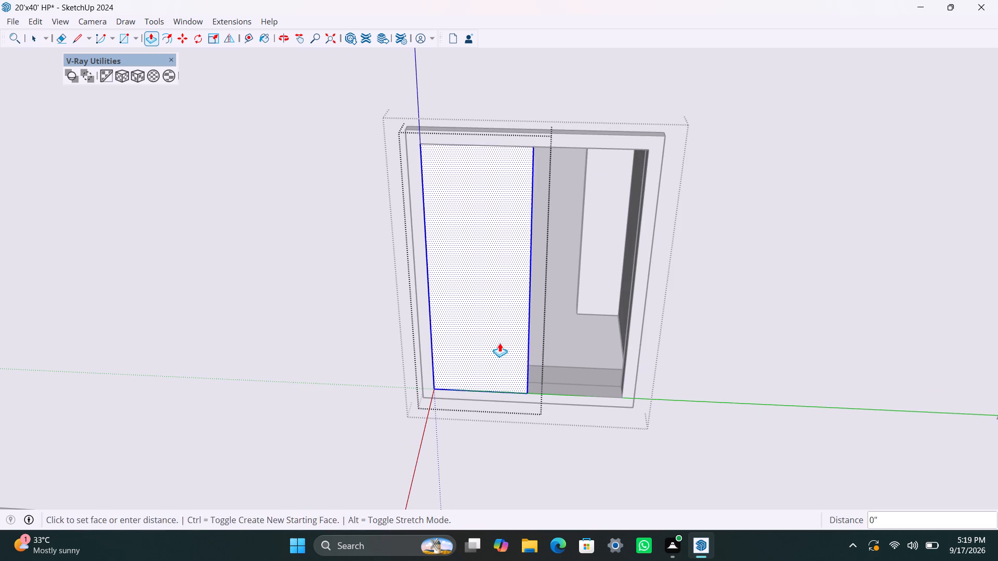
pyautogui.write('8MM')
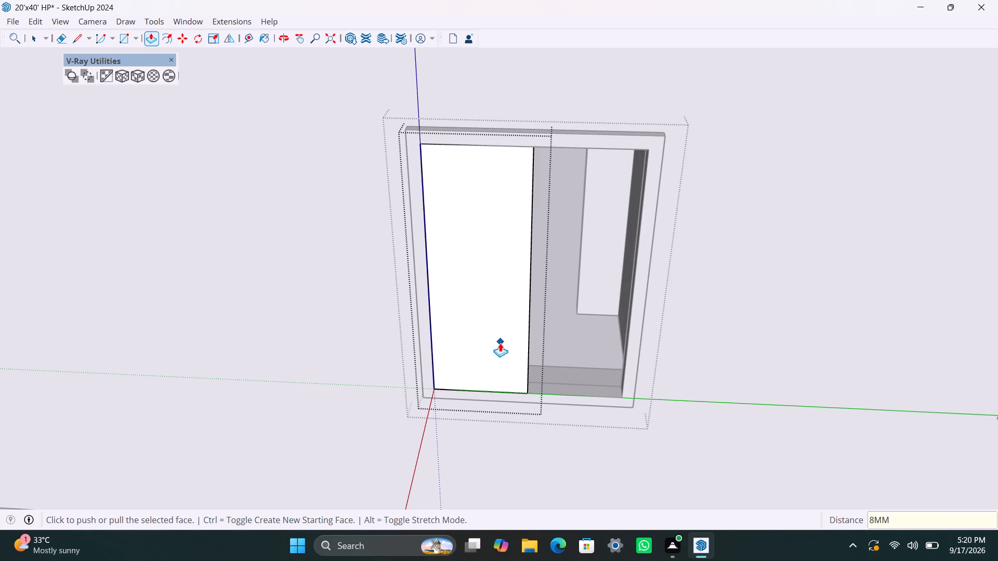
pyautogui.press('Return')
pyautogui.press('space')
pyautogui.click(687, 377)
# Move the narrow window's pane about 1 5/16" back into the depth of its frame.
pyautogui.scroll(-4, 658, 433)
pyautogui.moveTo(611, 455); pyautogui.dragTo(461, 505, button='middle')
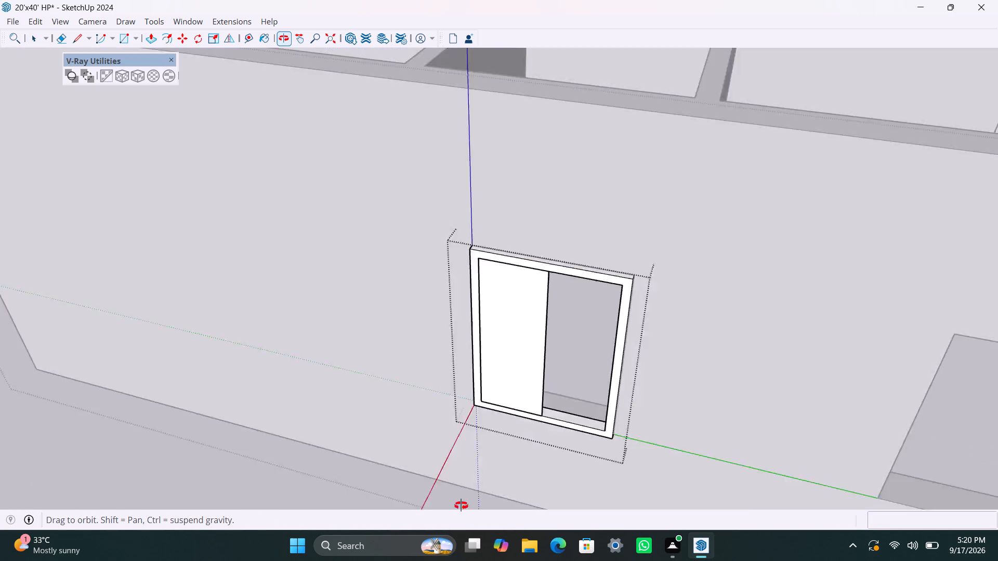
pyautogui.moveTo(461, 505); pyautogui.dragTo(452, 508, button='middle')
pyautogui.scroll(11, 488, 440)
pyautogui.click(524, 384)
pyautogui.scroll(1, 530, 399)
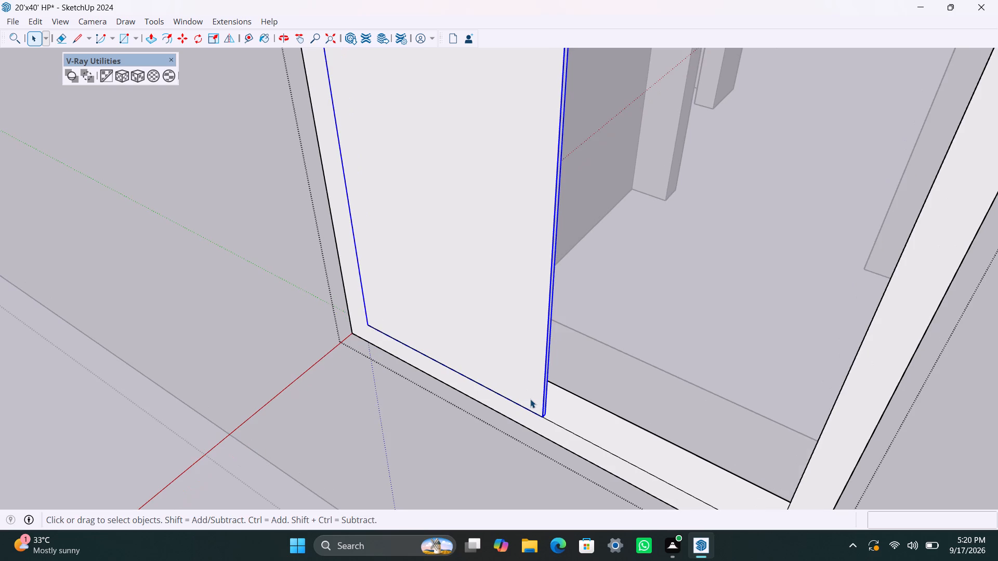
pyautogui.press('m')
pyautogui.click(544, 415)
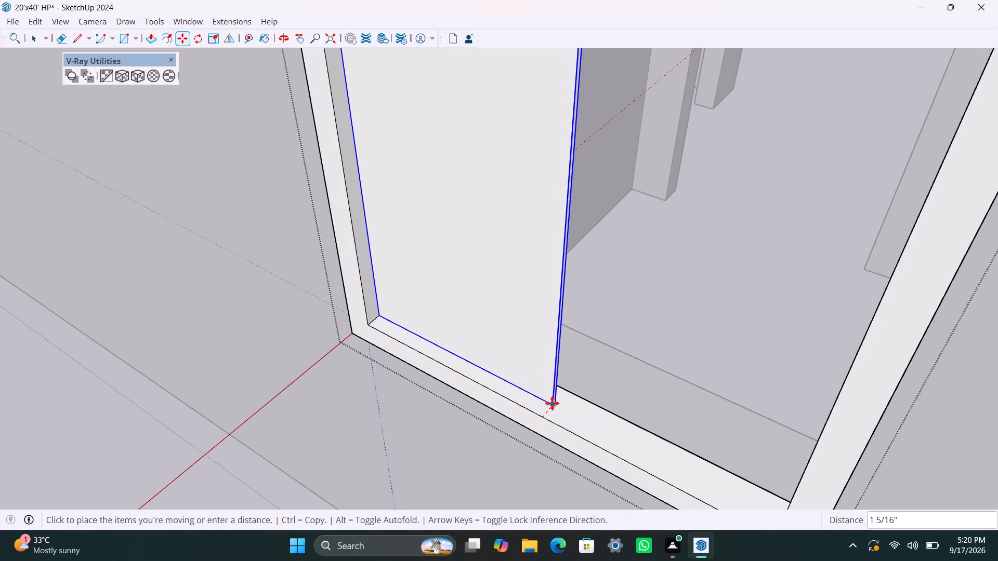
pyautogui.click(552, 403)
# Copy the pane into the frame's other half, shift the copy back to meet the first pane's corner, and close the window group.
pyautogui.scroll(-11, 532, 391)
pyautogui.moveTo(519, 425); pyautogui.dragTo(593, 452, button='middle')
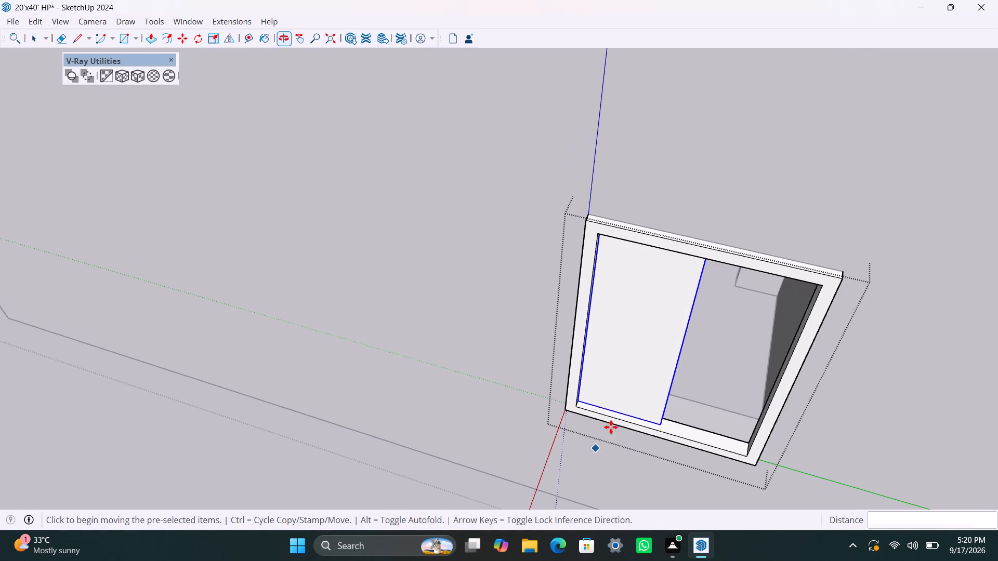
pyautogui.click(663, 425)
pyautogui.click(747, 453)
pyautogui.scroll(6, 679, 426)
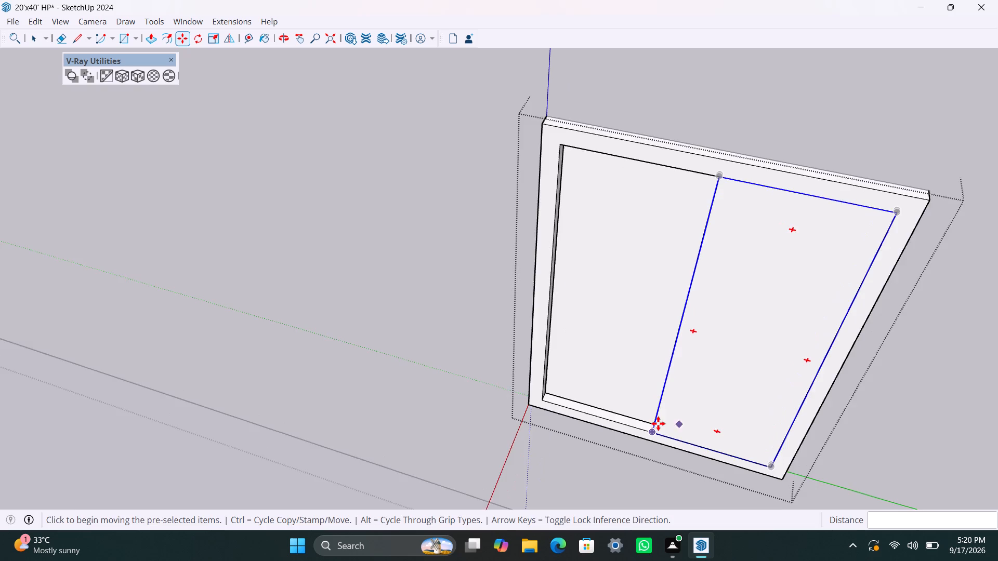
pyautogui.scroll(2, 658, 423)
pyautogui.moveTo(630, 444); pyautogui.dragTo(809, 487, button='middle')
pyautogui.scroll(11, 695, 348)
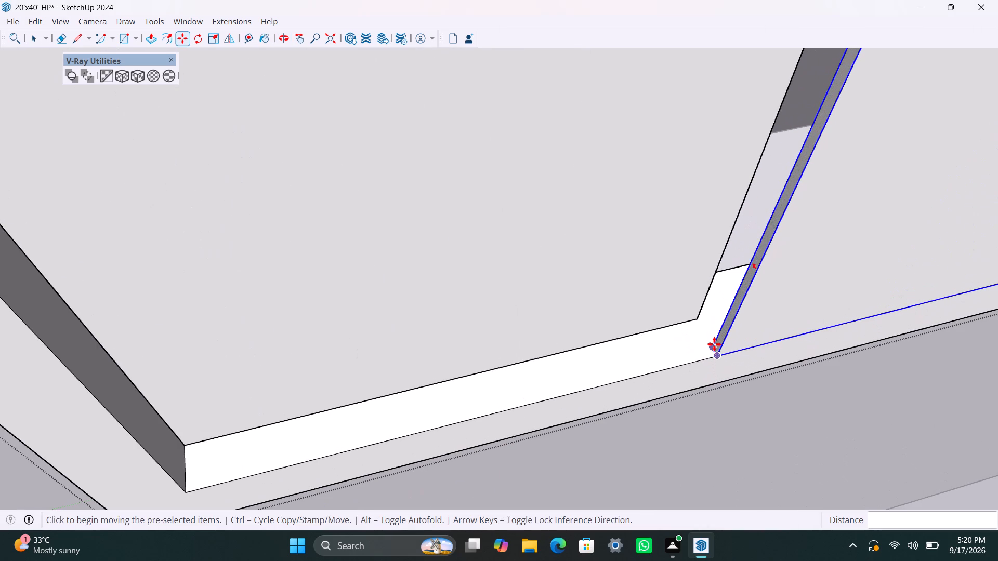
pyautogui.click(714, 344)
pyautogui.click(702, 314)
pyautogui.scroll(-10, 701, 318)
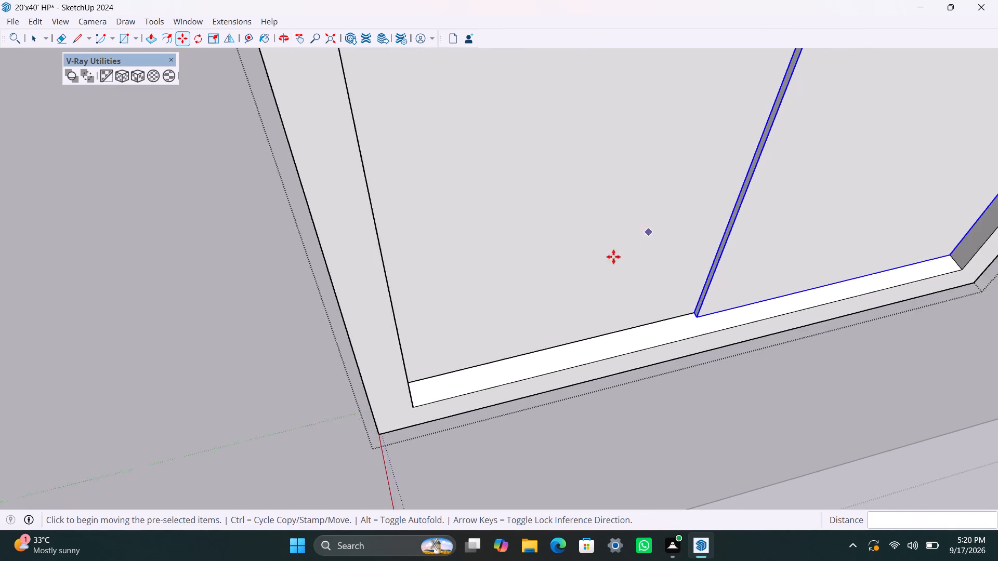
pyautogui.scroll(-20, 613, 257)
pyautogui.scroll(-20, 613, 257)
pyautogui.scroll(-2, 613, 257)
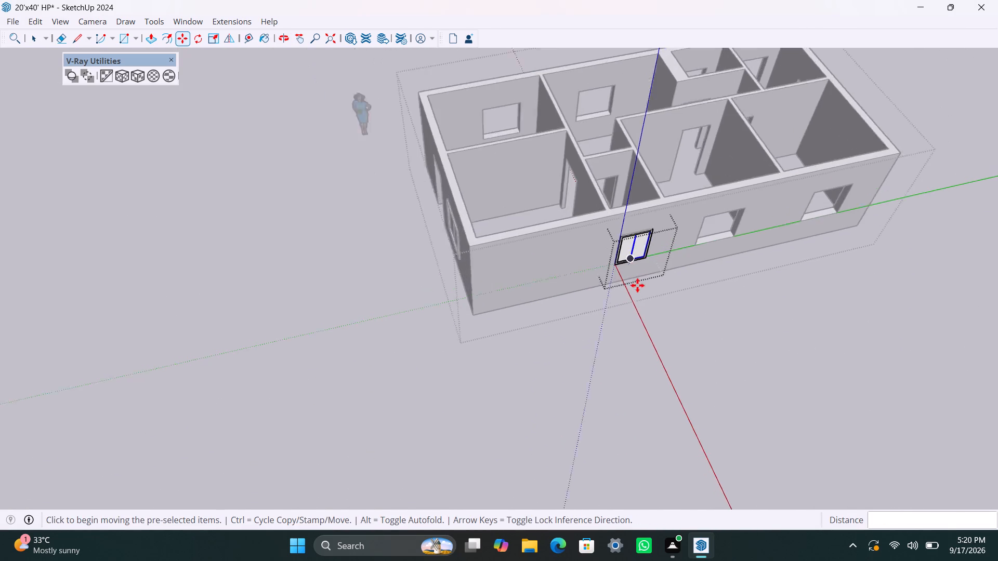
pyautogui.moveTo(686, 296); pyautogui.dragTo(579, 206, button='middle')
pyautogui.scroll(-4, 605, 228)
pyautogui.moveTo(598, 230); pyautogui.dragTo(488, 259, button='middle')
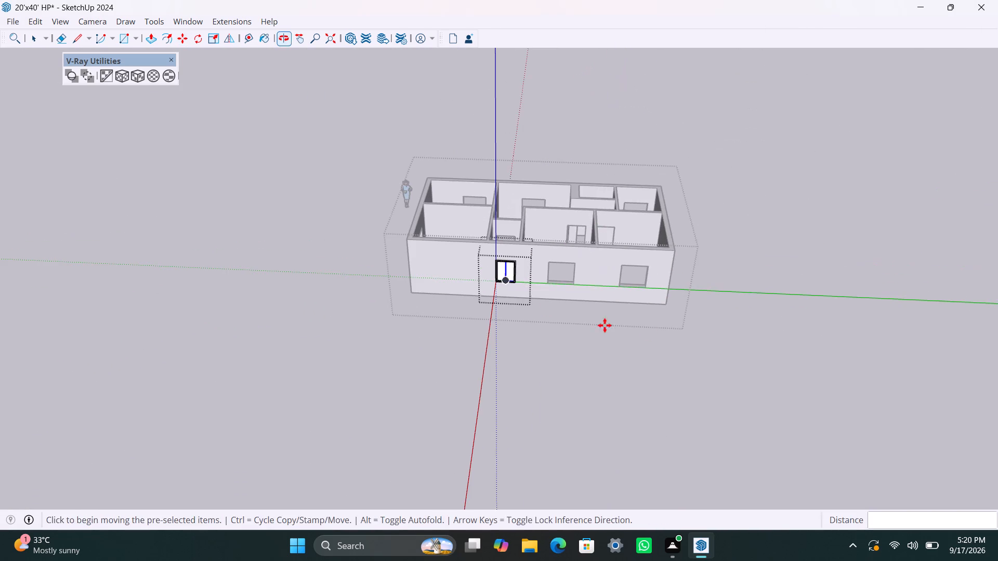
pyautogui.press('space')
pyautogui.click(716, 341)
# Draw a 4' by 4' rectangle over the middle window opening of the long outer wall and group the face with its edges.
pyautogui.scroll(8, 526, 274)
pyautogui.keyDown('shift'); pyautogui.moveTo(530, 261); pyautogui.dragTo(500, 316, button='middle'); pyautogui.keyUp('shift')
pyautogui.scroll(3, 527, 317)
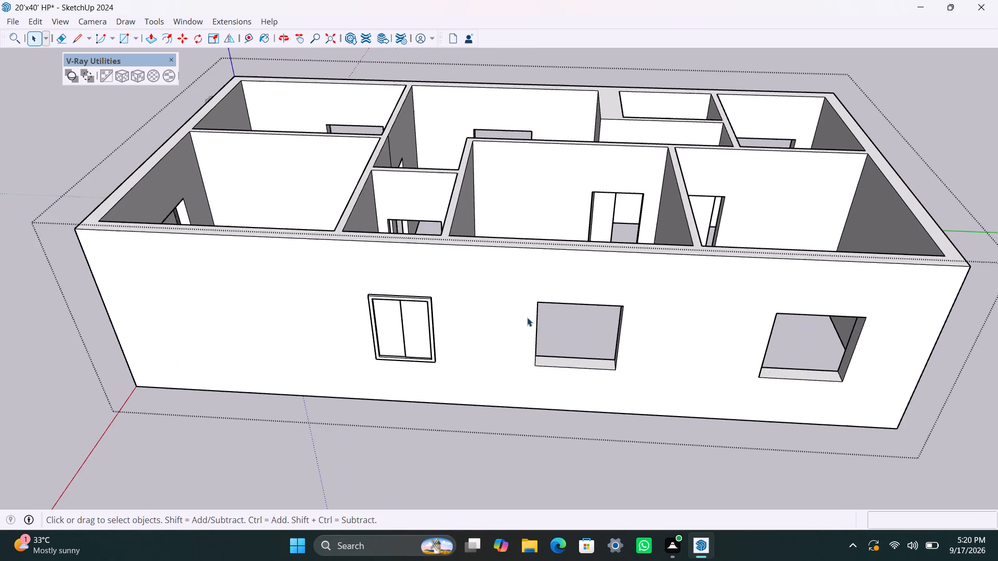
pyautogui.moveTo(528, 315); pyautogui.dragTo(526, 303, button='middle')
pyautogui.press('r')
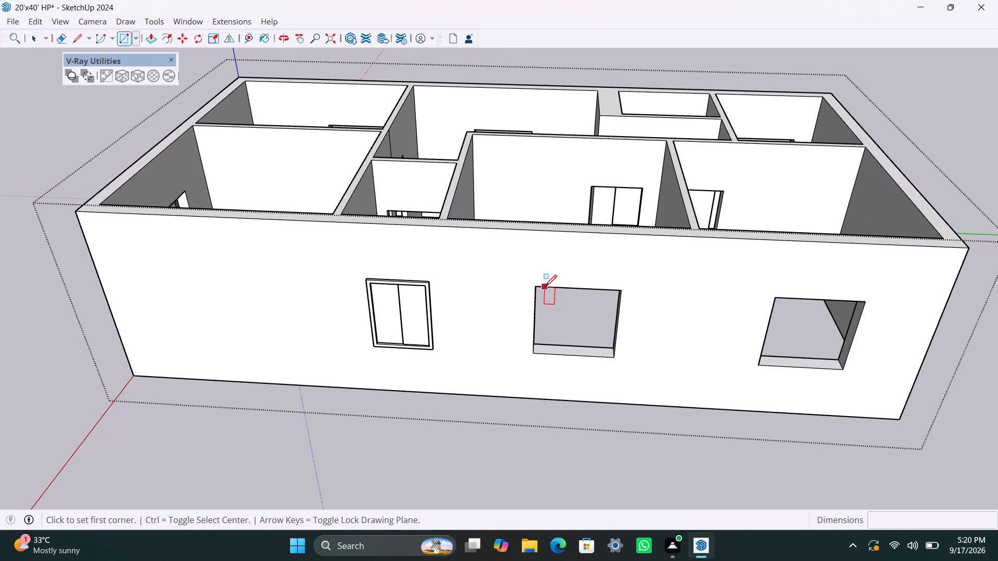
pyautogui.moveTo(535, 285); pyautogui.dragTo(540, 299)
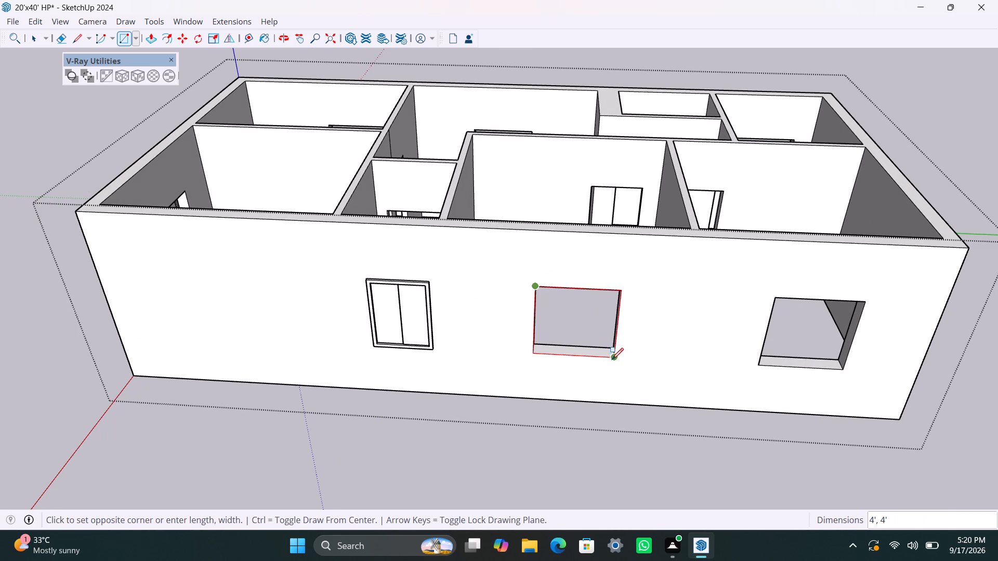
pyautogui.click(612, 359)
pyautogui.press('space')
pyautogui.doubleClick(591, 339)
pyautogui.rightClick(591, 338)
pyautogui.moveTo(618, 154); pyautogui.dragTo(616, 161)
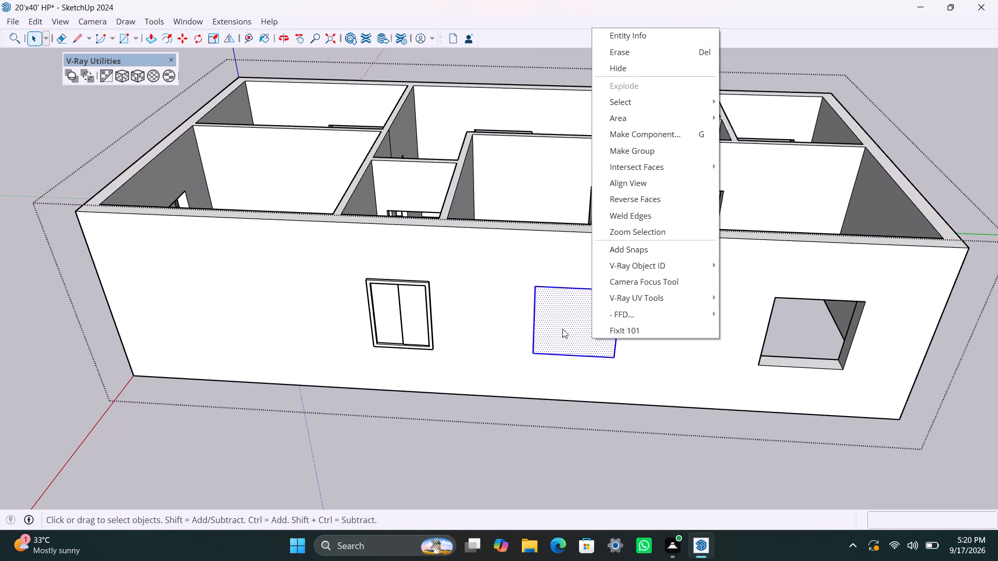
pyautogui.click(639, 151)
# Inside the new group, offset the face's outline 2" inward and delete the inner face to leave a frame.
pyautogui.doubleClick(554, 327)
pyautogui.tripleClick(552, 312)
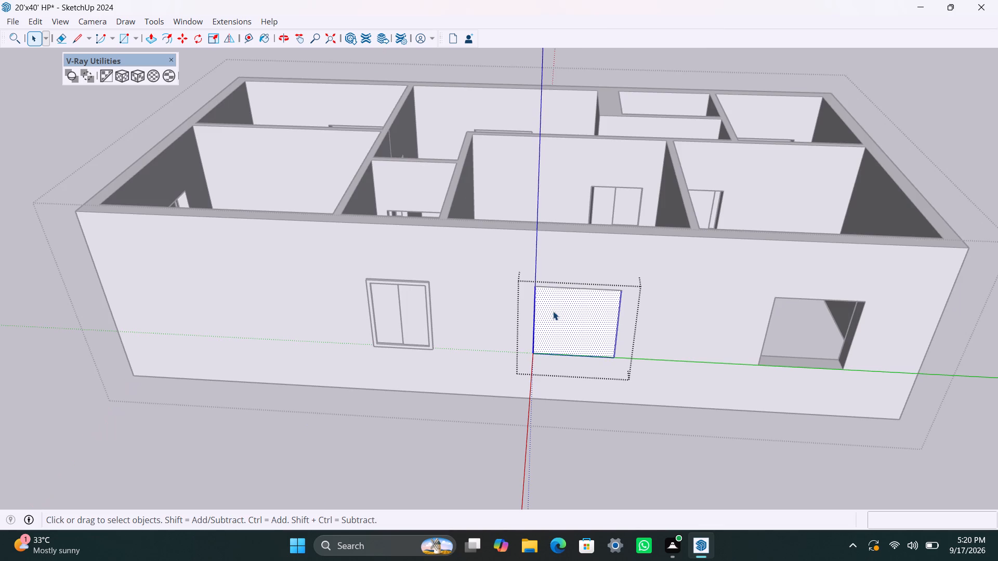
pyautogui.press('f')
pyautogui.click(553, 311)
pyautogui.write('2"')
pyautogui.press('Return')
pyautogui.press('space')
pyautogui.click(578, 313)
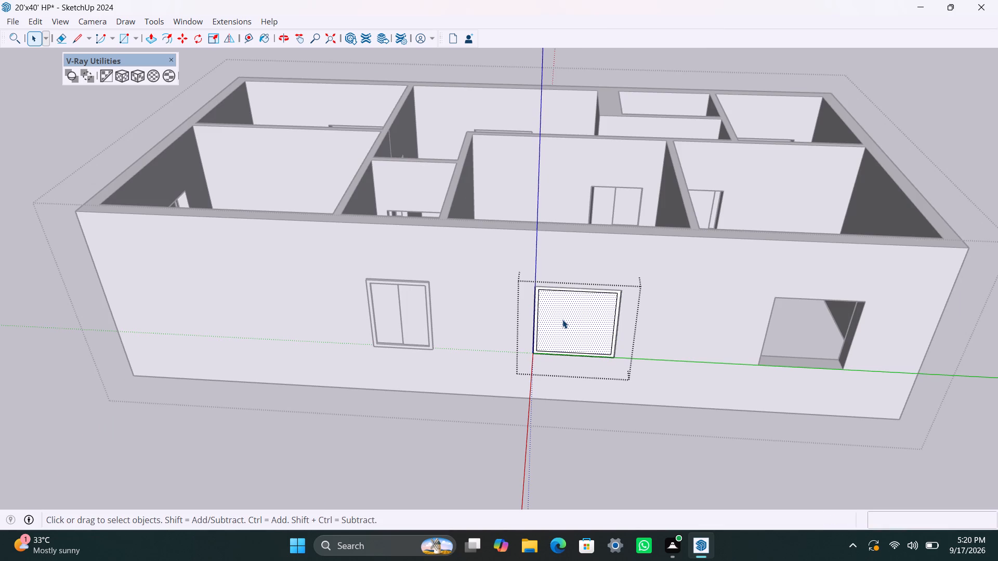
pyautogui.press('Delete')
# Extrude the middle window's frame face 1.5", and extrude its front face outward another 1.5".
pyautogui.scroll(12, 556, 340)
pyautogui.click(526, 323)
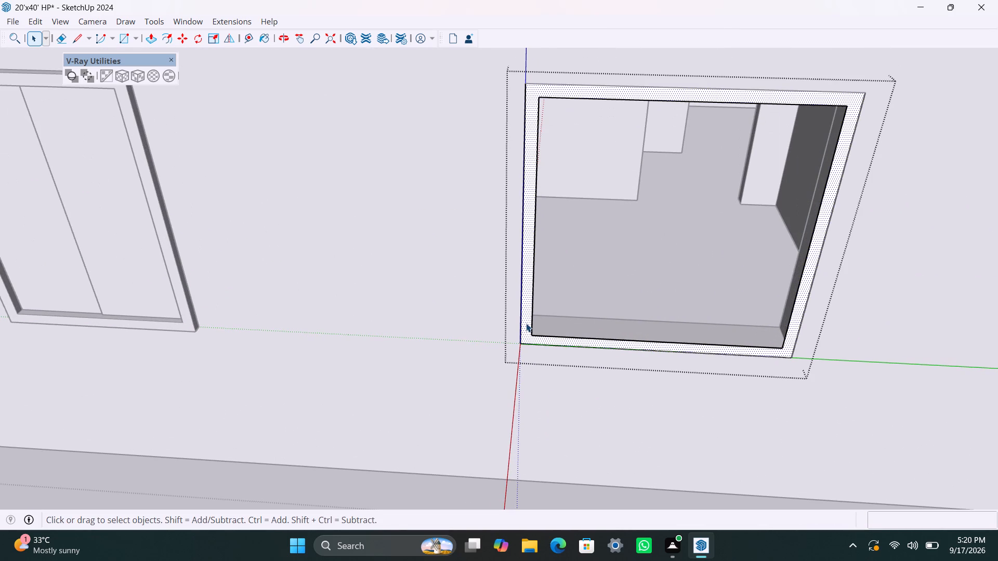
pyautogui.press('p')
pyautogui.click(526, 323)
pyautogui.write('1.5"')
pyautogui.press('Return')
pyautogui.click(533, 316)
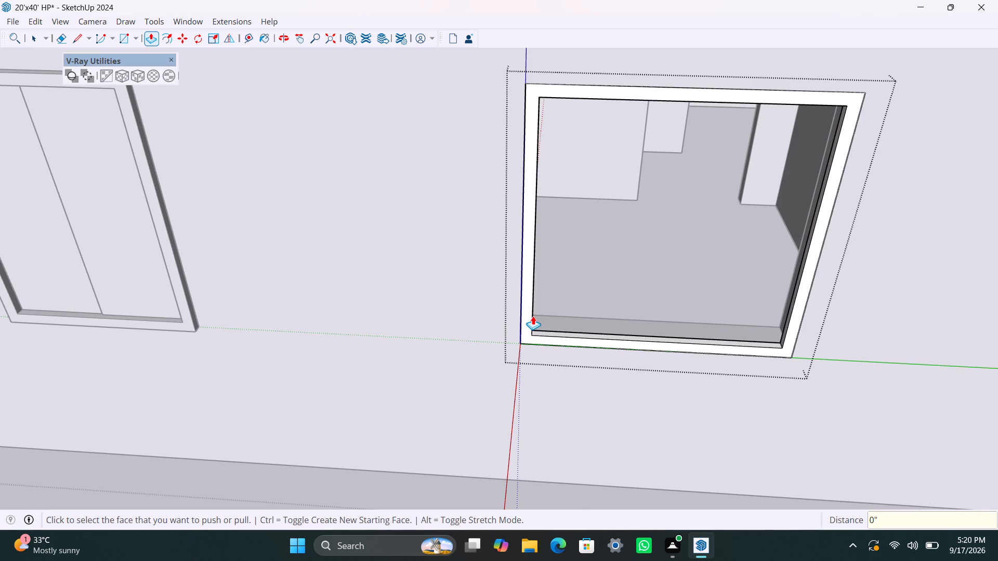
pyautogui.click(528, 326)
pyautogui.write('1.5"')
pyautogui.press('Return')
# Draw a rectangle over one half of the frame's inner opening and delete the face filling the other half.
pyautogui.scroll(-3, 543, 334)
pyautogui.press('r')
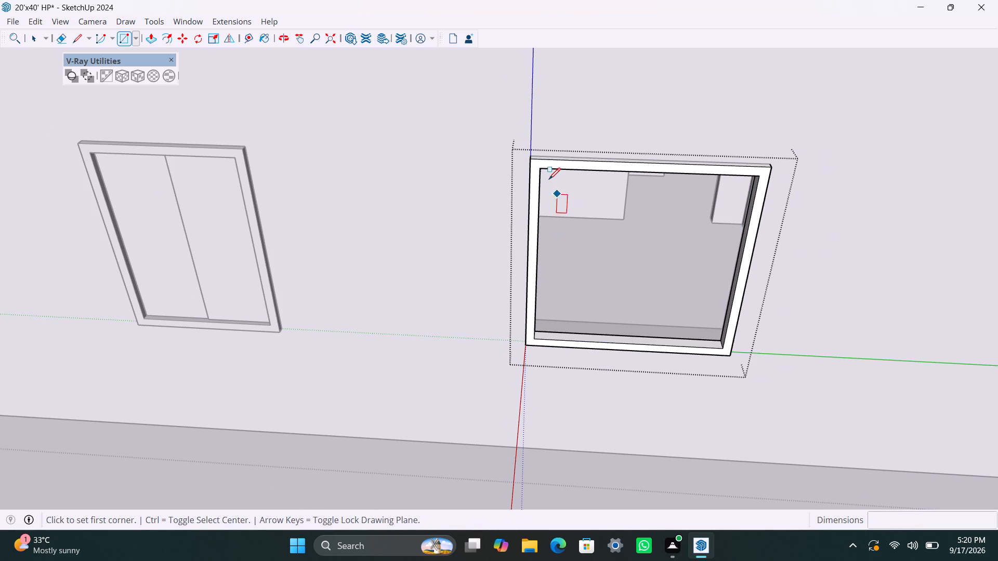
pyautogui.click(544, 176)
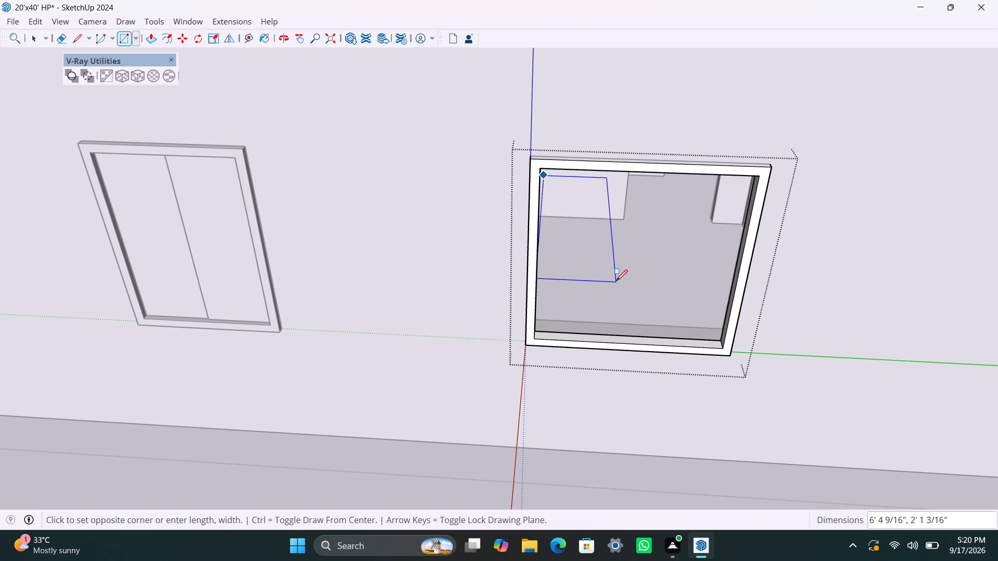
pyautogui.press('Escape')
pyautogui.click(541, 169)
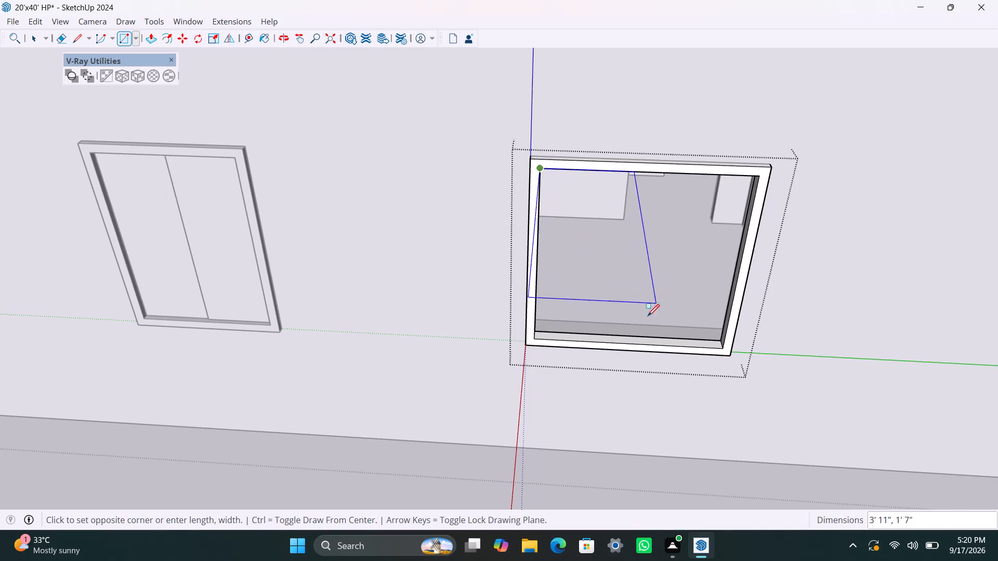
pyautogui.click(631, 344)
pyautogui.press('space')
pyautogui.click(654, 323)
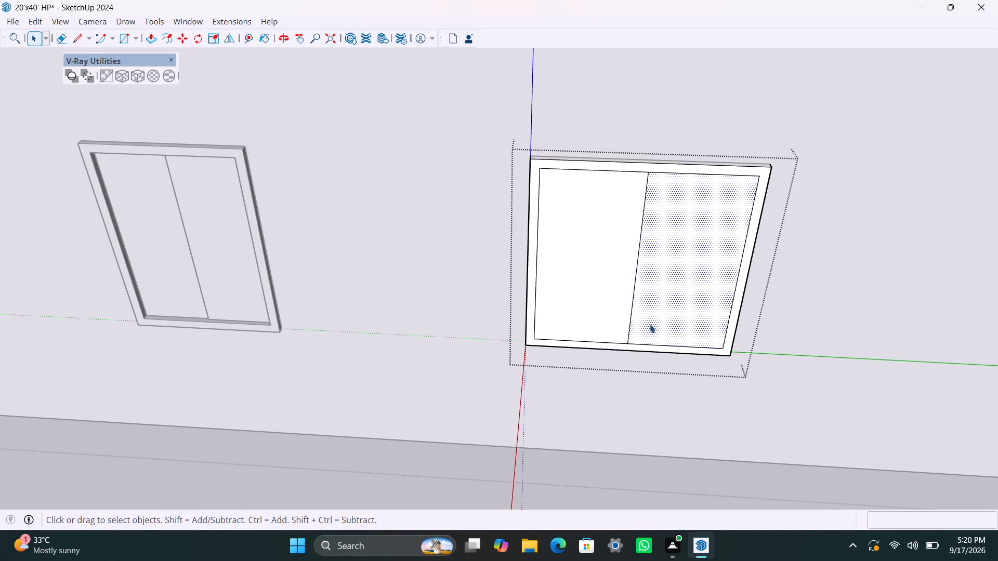
pyautogui.press('Delete')
# Group the remaining pane face with its edges, extrude it 8 mm inside its group and close that group.
pyautogui.doubleClick(592, 319)
pyautogui.rightClick(594, 318)
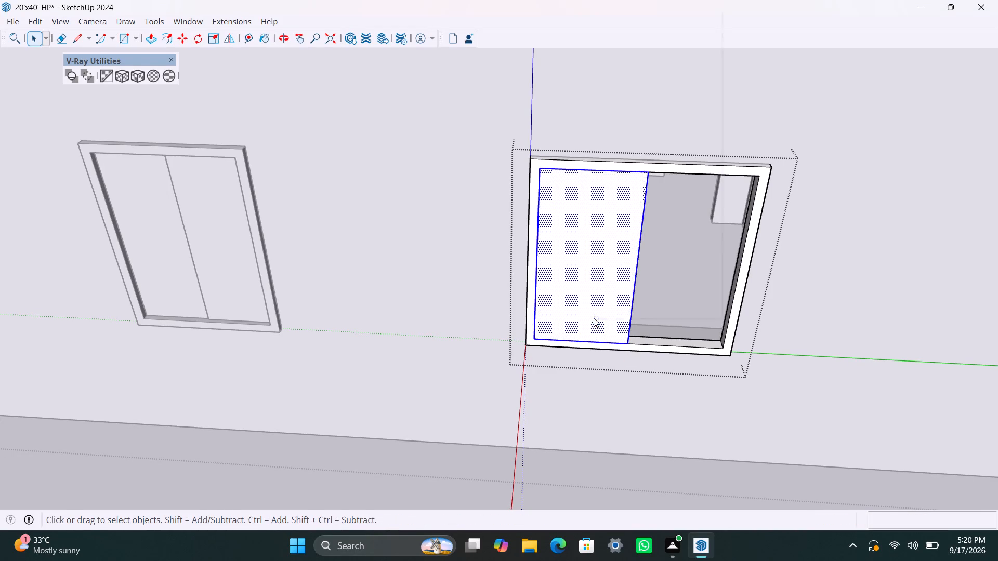
pyautogui.moveTo(663, 131); pyautogui.dragTo(660, 138)
pyautogui.scroll(-1, 611, 353)
pyautogui.click(650, 128)
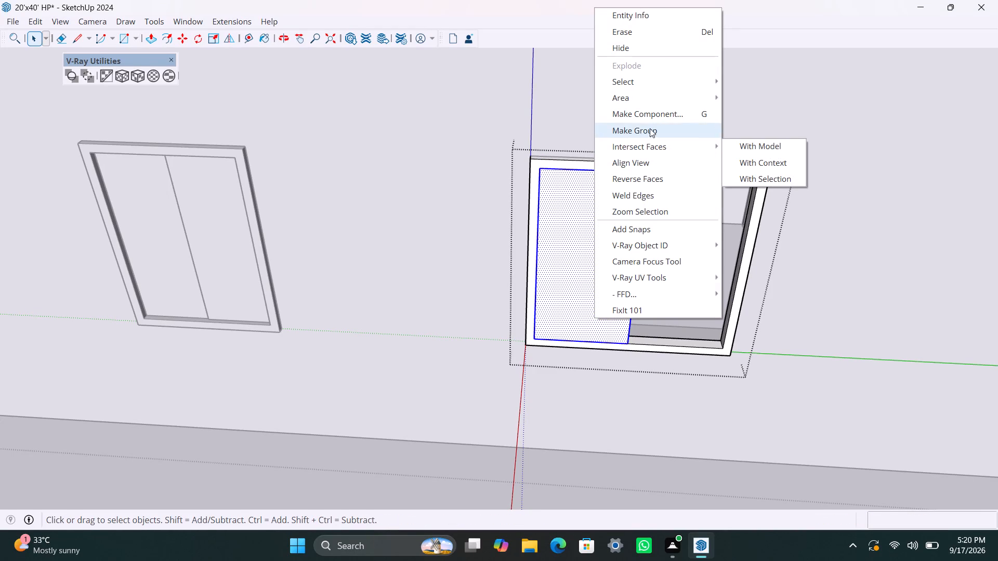
pyautogui.scroll(-2, 598, 356)
pyautogui.moveTo(595, 339); pyautogui.dragTo(457, 363, button='middle')
pyautogui.scroll(2, 558, 352)
pyautogui.tripleClick(581, 333)
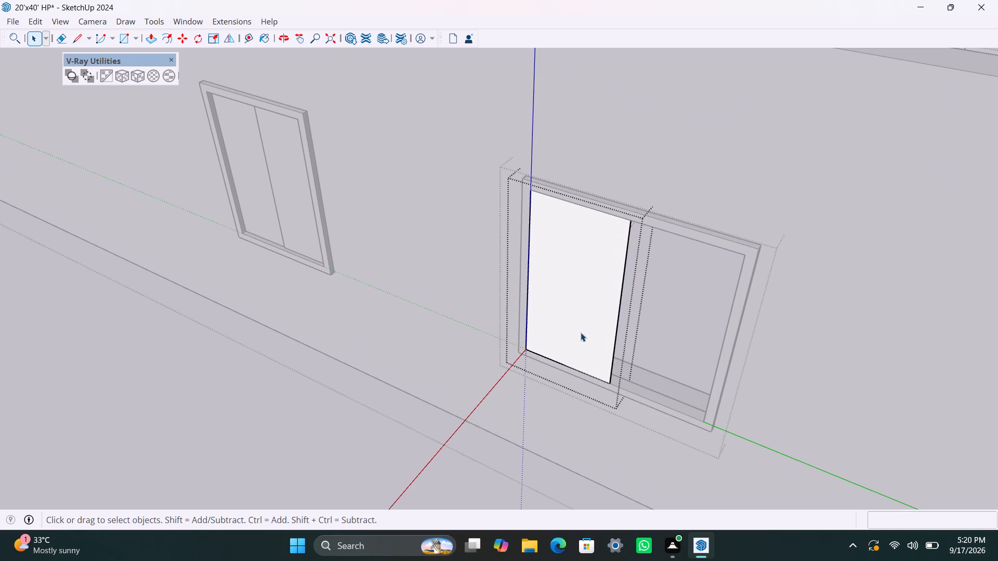
pyautogui.press('p')
pyautogui.click(581, 331)
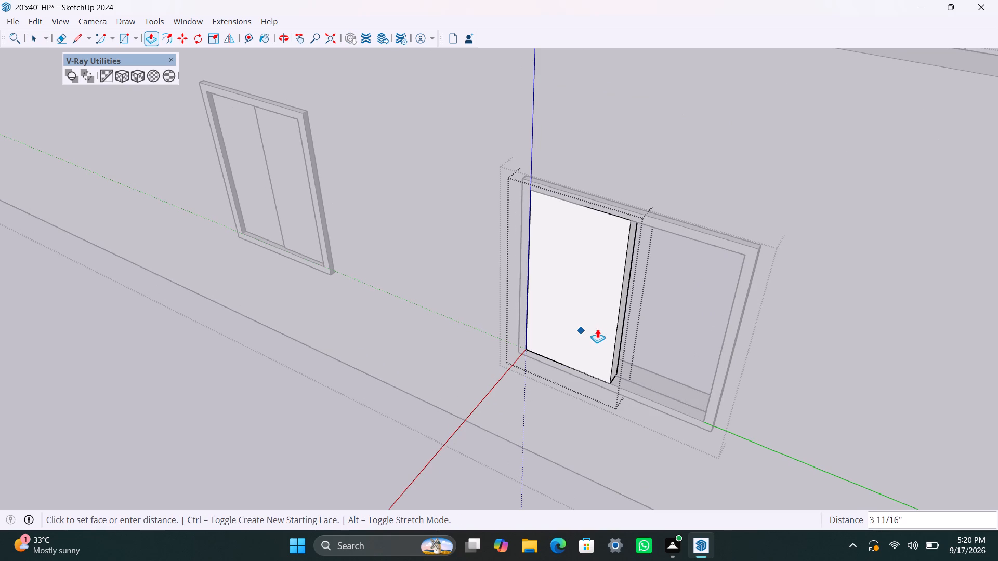
pyautogui.write('8MM')
pyautogui.press('Return')
pyautogui.press('space')
pyautogui.click(591, 433)
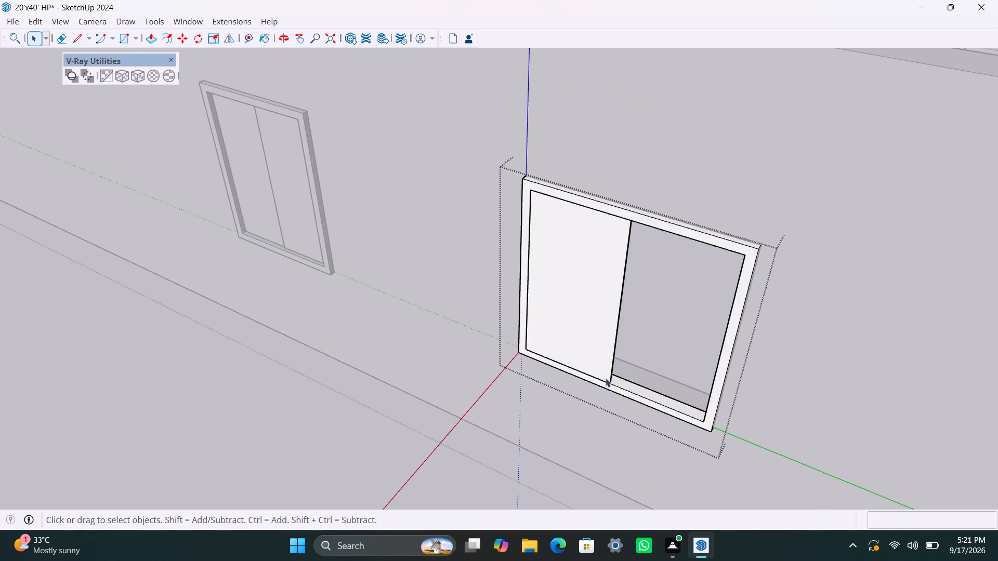
# Move the middle window's pane about 1 13/16" back into the depth of its frame.
pyautogui.scroll(7, 606, 377)
pyautogui.click(607, 367)
pyautogui.scroll(3, 611, 390)
pyautogui.press('m')
pyautogui.scroll(2, 613, 394)
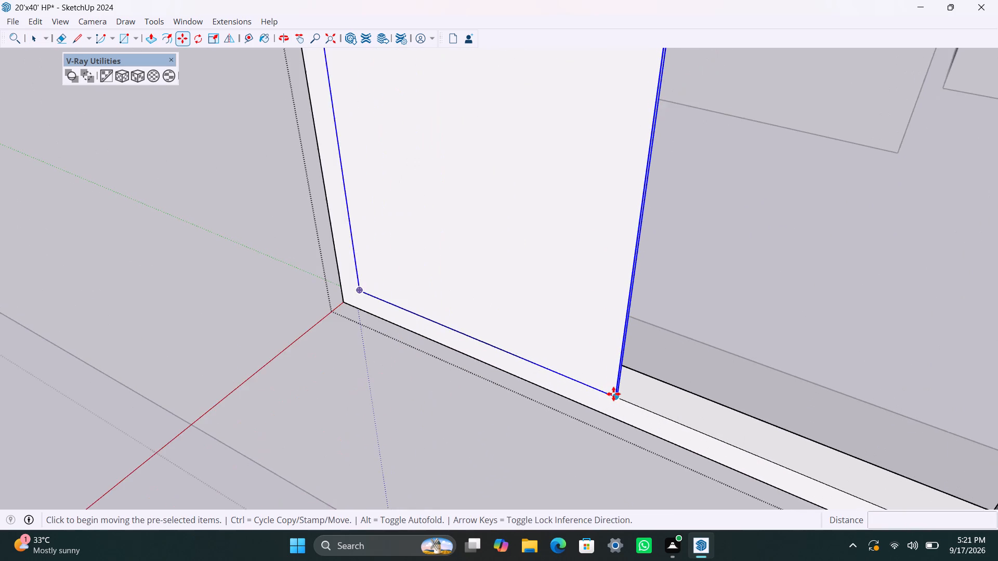
pyautogui.scroll(2, 613, 394)
pyautogui.click(615, 394)
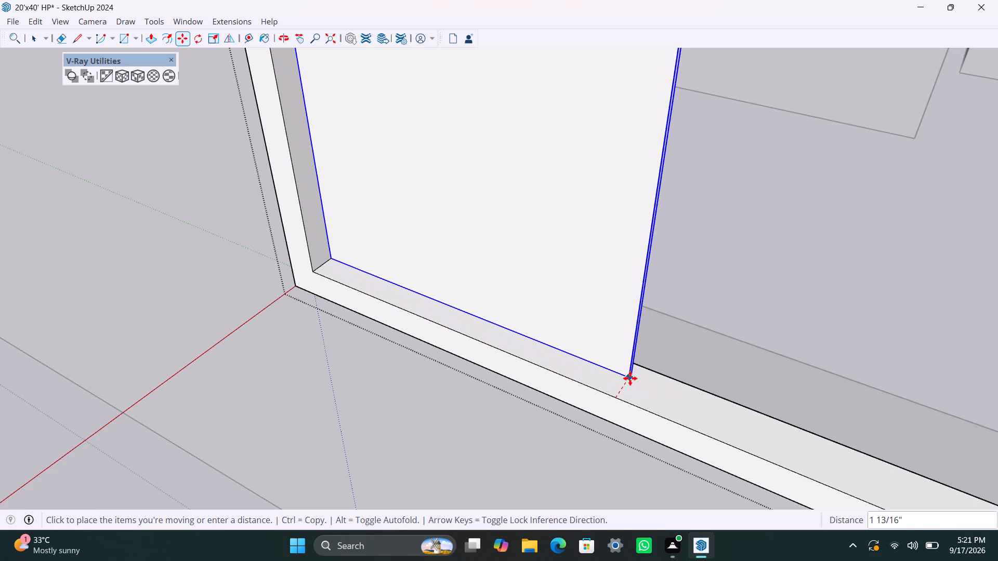
pyautogui.click(630, 378)
# Copy the pane about 1' 10" across into the other half of the middle window's frame.
pyautogui.scroll(-17, 581, 347)
pyautogui.moveTo(603, 411); pyautogui.dragTo(633, 417, button='middle')
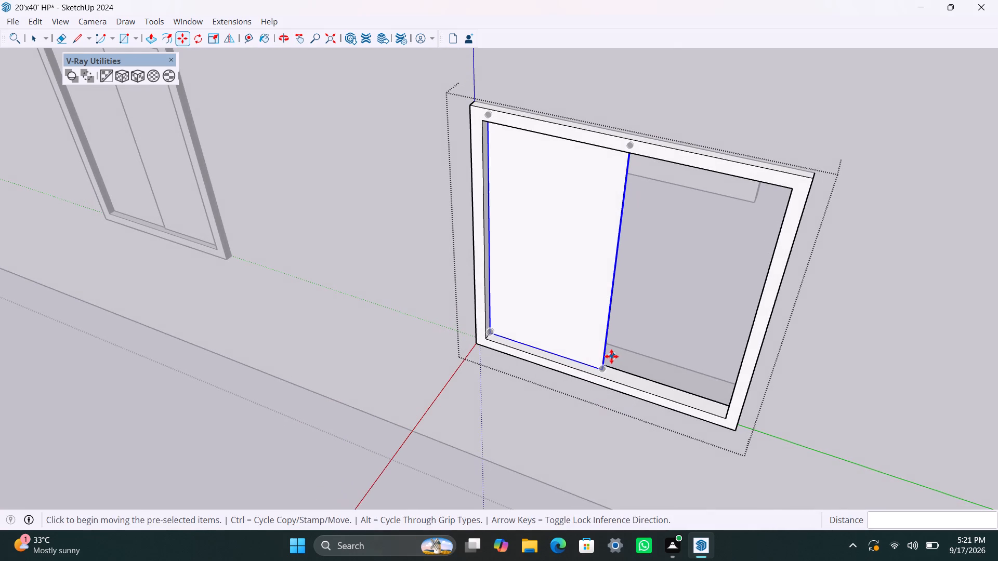
pyautogui.moveTo(603, 369); pyautogui.dragTo(606, 374)
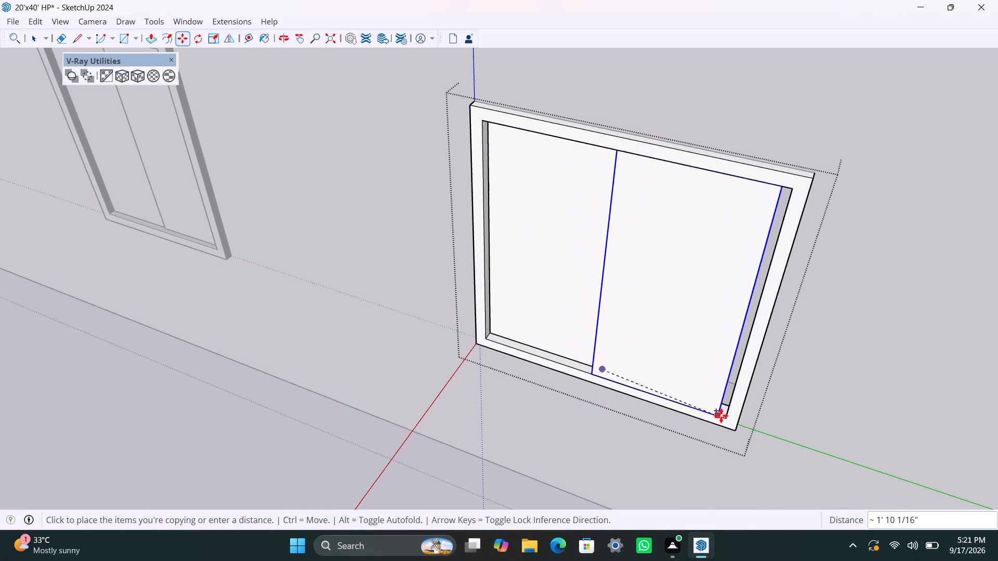
pyautogui.click(724, 415)
# Shift the copied pane back so its corner meets the first pane's corner, and close the window group.
pyautogui.scroll(8, 572, 367)
pyautogui.moveTo(619, 411); pyautogui.dragTo(841, 488, button='middle')
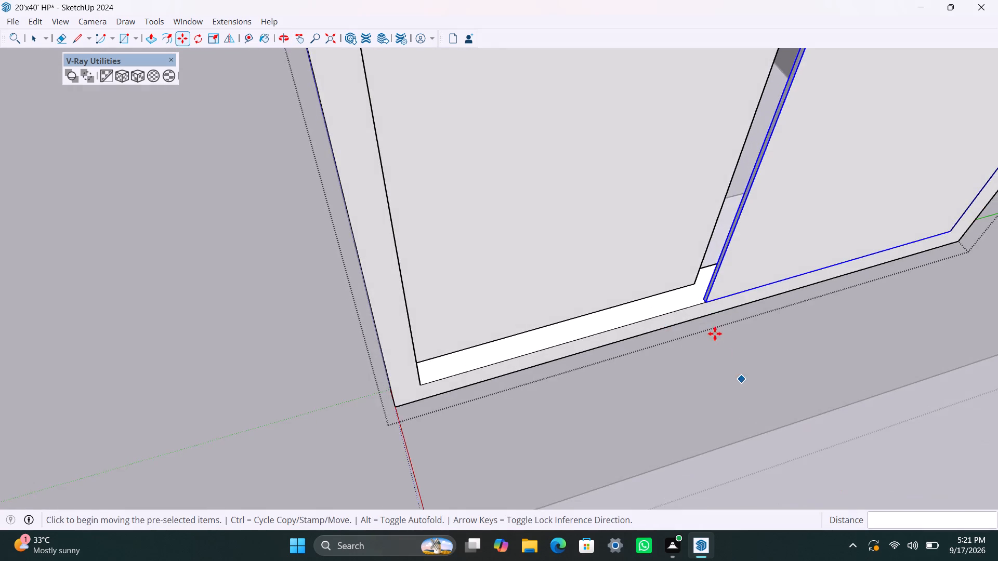
pyautogui.scroll(10, 714, 333)
pyautogui.click(701, 290)
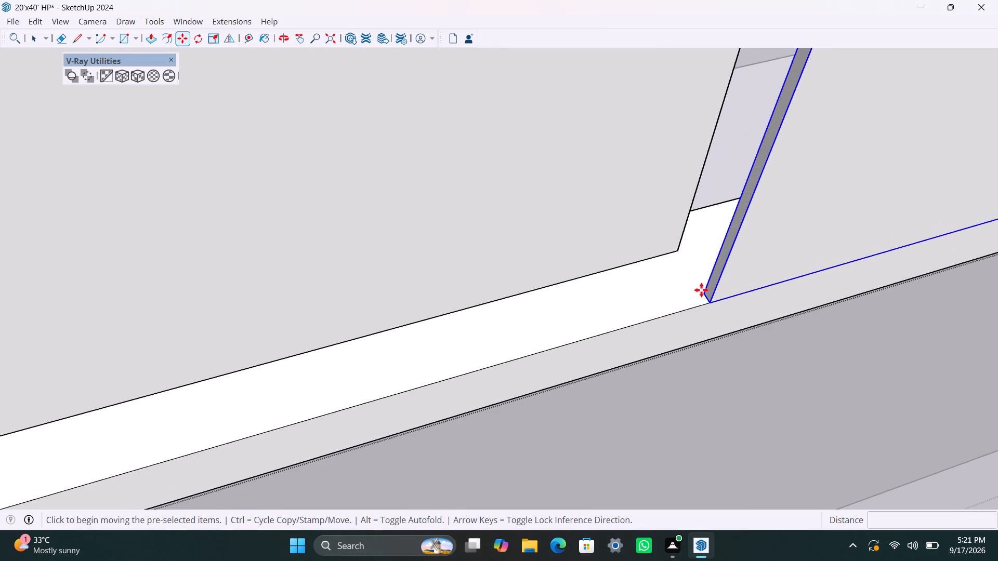
pyautogui.click(677, 251)
pyautogui.scroll(-3, 664, 257)
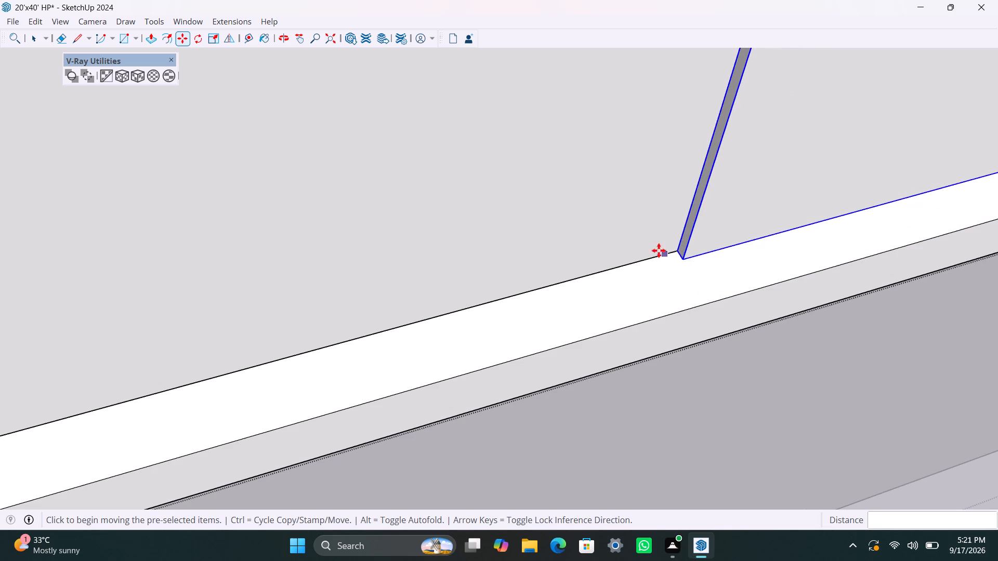
pyautogui.scroll(-20, 659, 250)
pyautogui.scroll(-17, 659, 250)
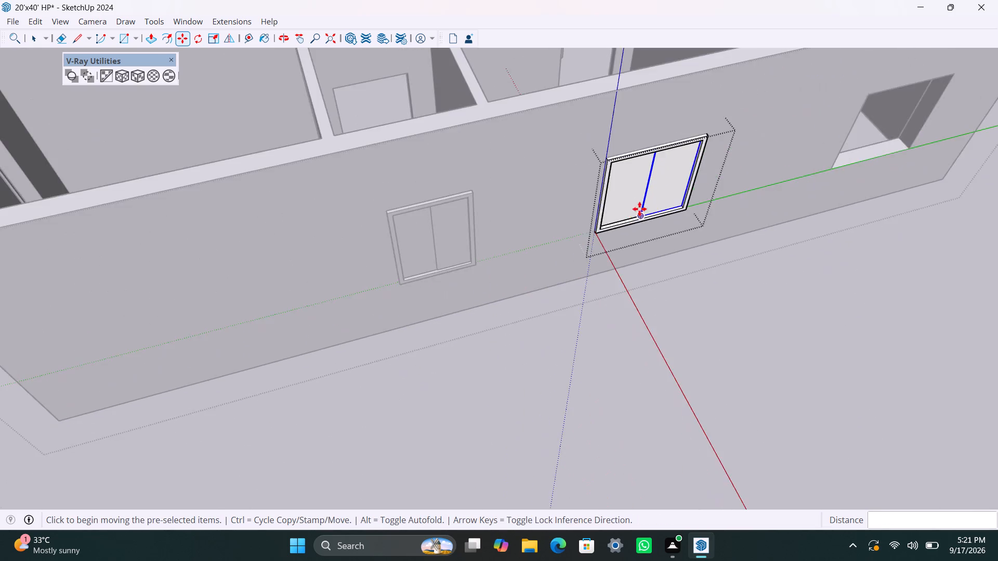
pyautogui.scroll(-6, 639, 209)
pyautogui.moveTo(723, 269); pyautogui.dragTo(567, 199, button='middle')
pyautogui.press('space')
pyautogui.scroll(-2, 727, 269)
pyautogui.moveTo(684, 246); pyautogui.dragTo(500, 260, button='middle')
pyautogui.scroll(3, 623, 265)
pyautogui.moveTo(660, 324); pyautogui.dragTo(652, 320)
pyautogui.scroll(2, 538, 263)
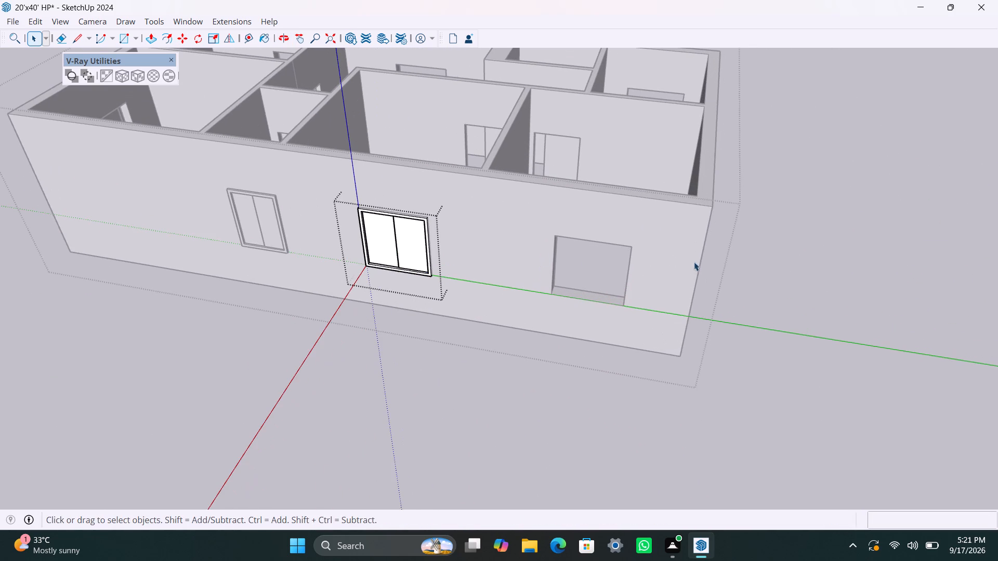
pyautogui.click(721, 258)
# Draw a 4' by 4' rectangle over the remaining opening near the wall's end and group the face with its edges.
pyautogui.scroll(2, 552, 251)
pyautogui.moveTo(544, 269); pyautogui.dragTo(546, 250, button='middle')
pyautogui.press('r')
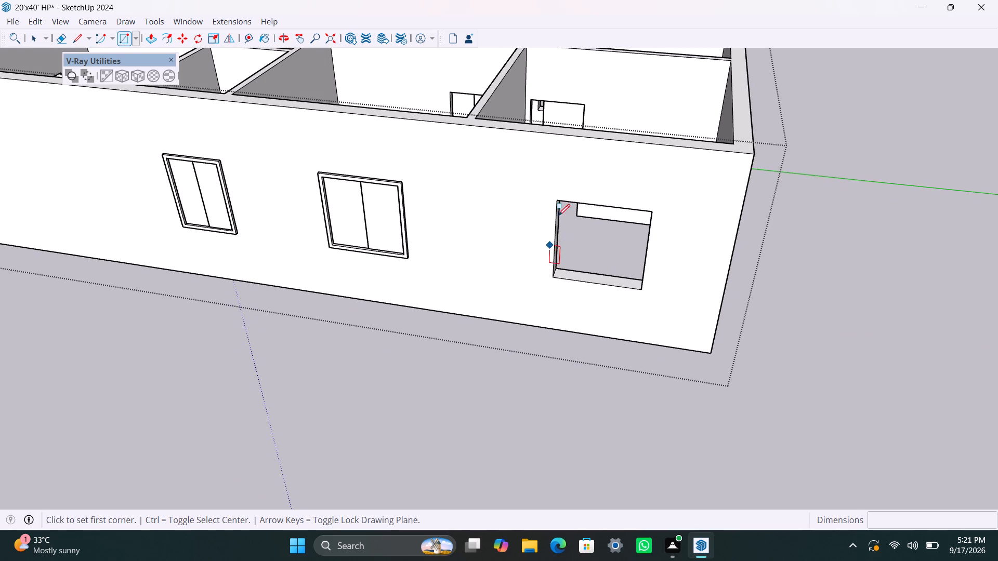
pyautogui.click(562, 200)
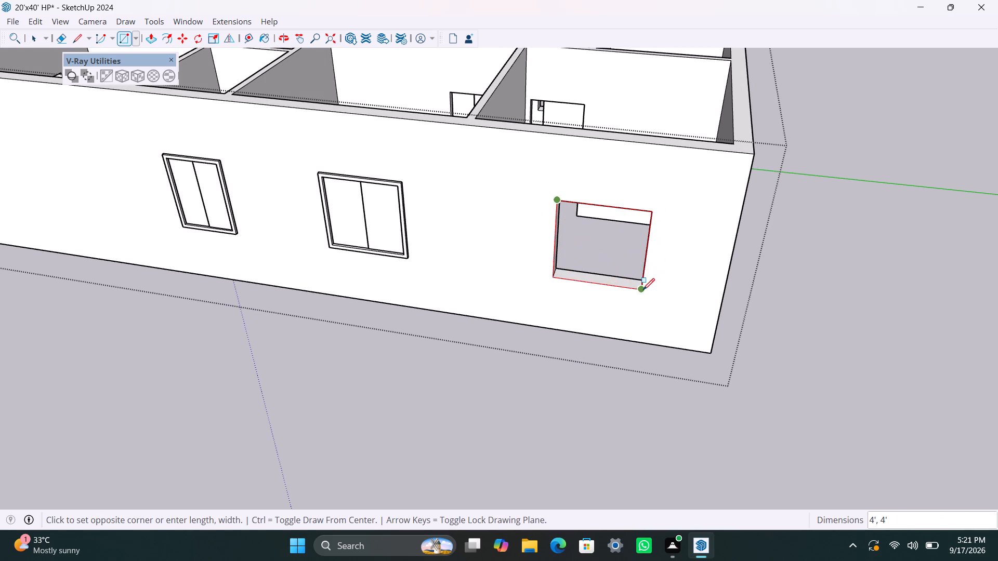
pyautogui.click(643, 290)
pyautogui.press('space')
pyautogui.doubleClick(624, 271)
pyautogui.rightClick(625, 269)
pyautogui.doubleClick(622, 266)
pyautogui.doubleClick(612, 261)
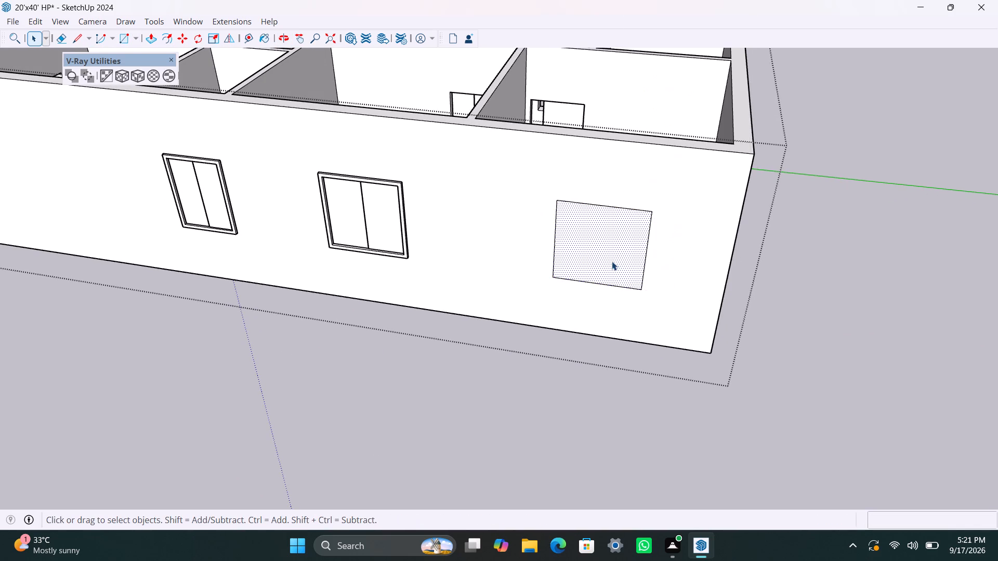
pyautogui.rightClick(612, 262)
pyautogui.click(663, 129)
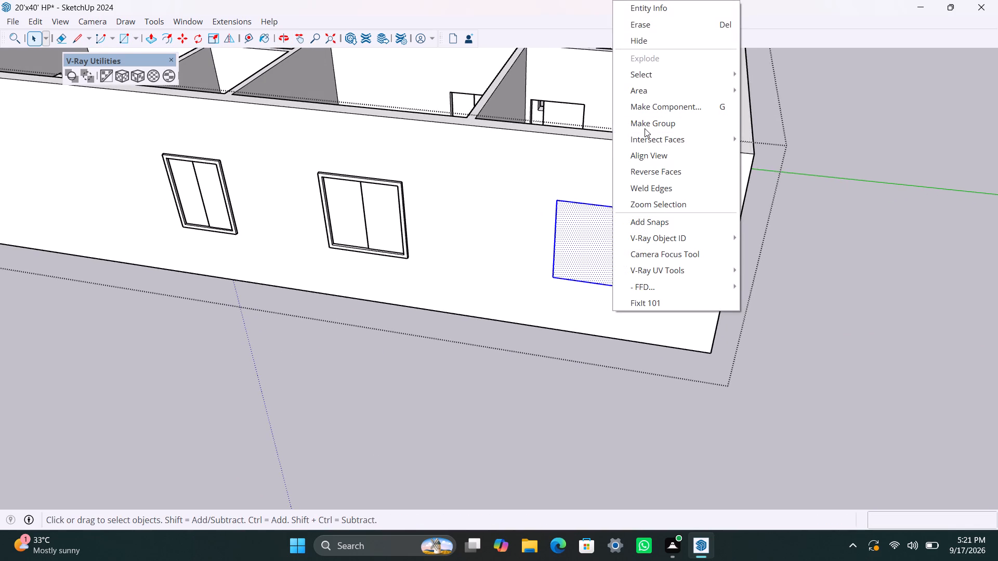
pyautogui.click(645, 128)
# Inside that group, offset the face's outline 2" inward and delete the inner face to leave a frame.
pyautogui.doubleClick(596, 251)
pyautogui.doubleClick(590, 245)
pyautogui.click(584, 243)
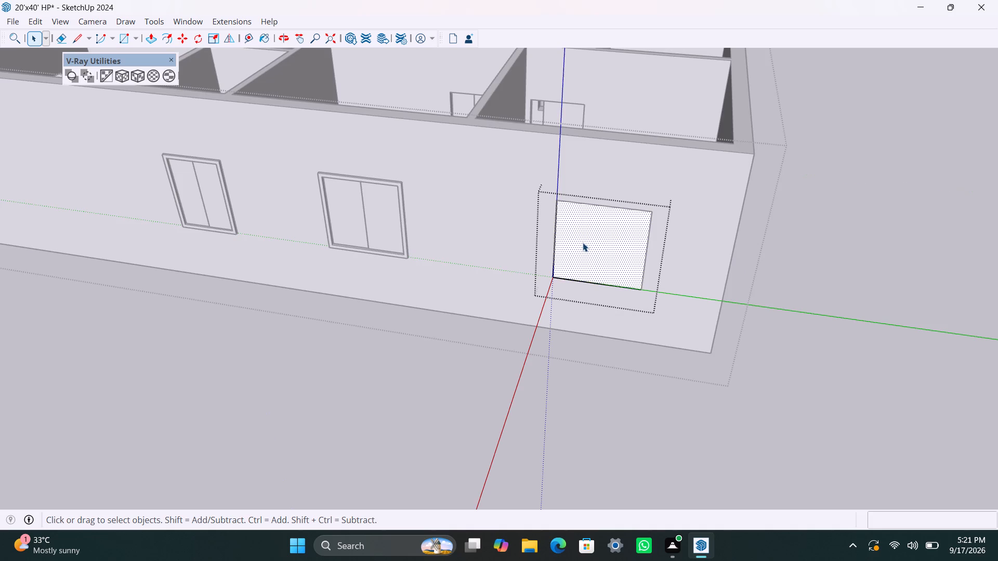
pyautogui.press('f')
pyautogui.click(567, 224)
pyautogui.write('2"')
pyautogui.press('Return')
pyautogui.press('space')
pyautogui.click(587, 252)
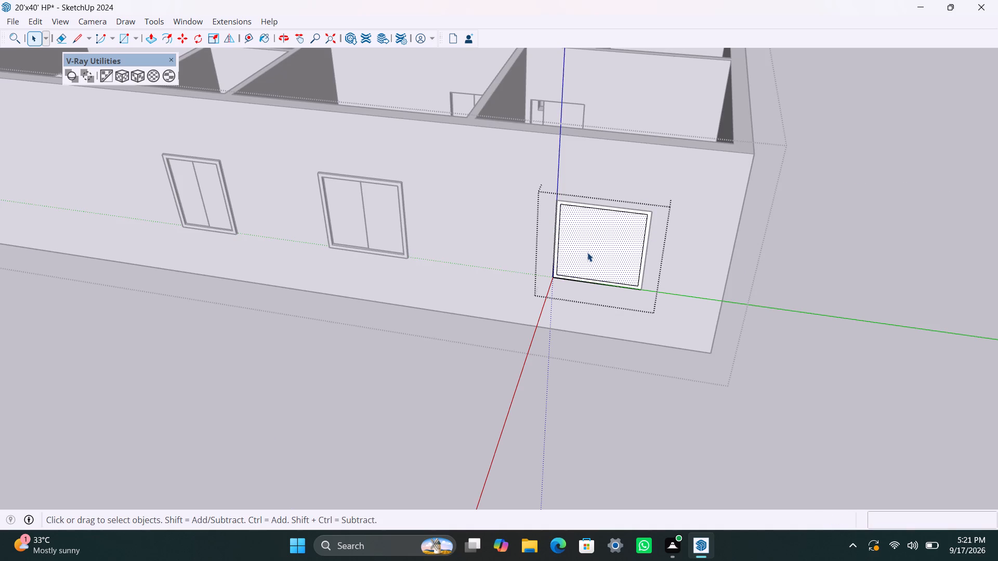
pyautogui.press('Delete')
# Push/pull the face of the end window's frame by 1.5", and do so a second time by 1.5", to give the frame depth.
pyautogui.press('space')
pyautogui.scroll(3, 560, 300)
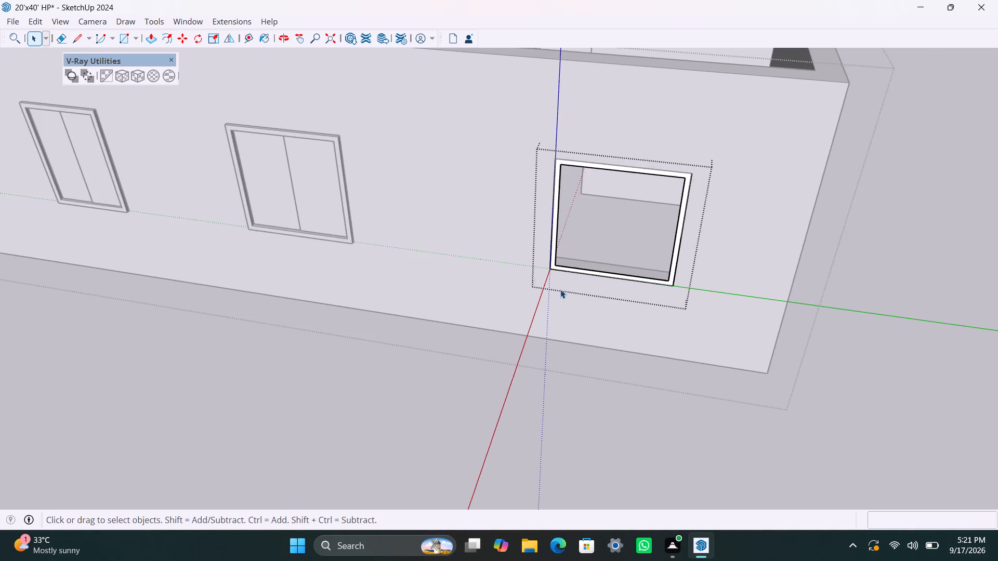
pyautogui.scroll(9, 560, 289)
pyautogui.click(549, 237)
pyautogui.press('p')
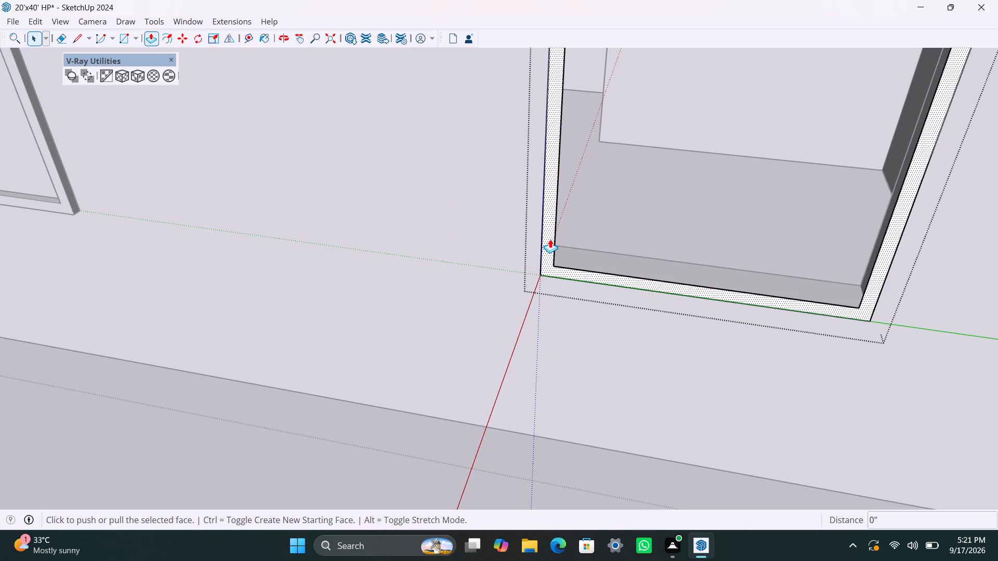
pyautogui.click(550, 239)
pyautogui.write('1.5"')
pyautogui.press('Return')
pyautogui.click(550, 247)
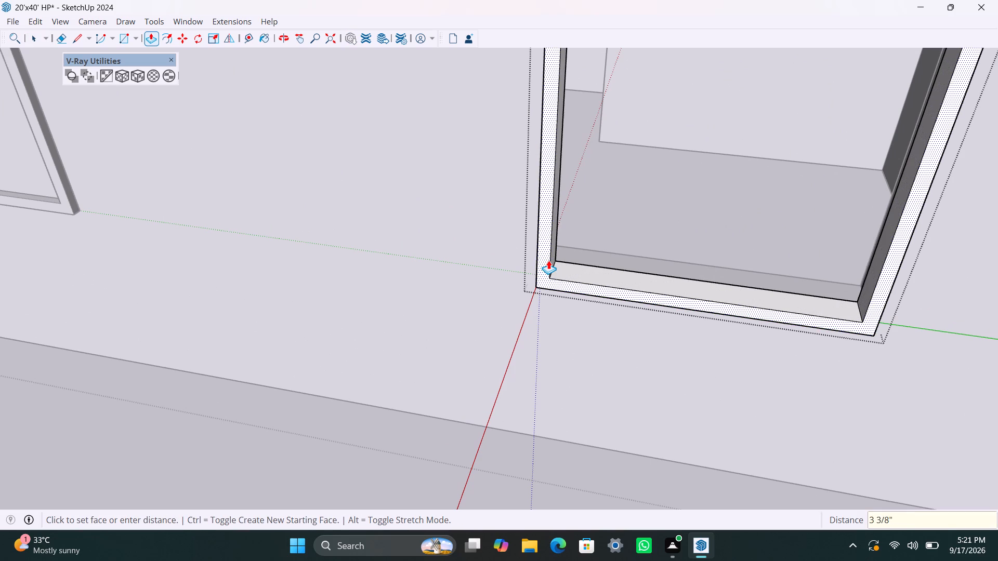
pyautogui.write('1.5"')
pyautogui.press('Return')
pyautogui.press('space')
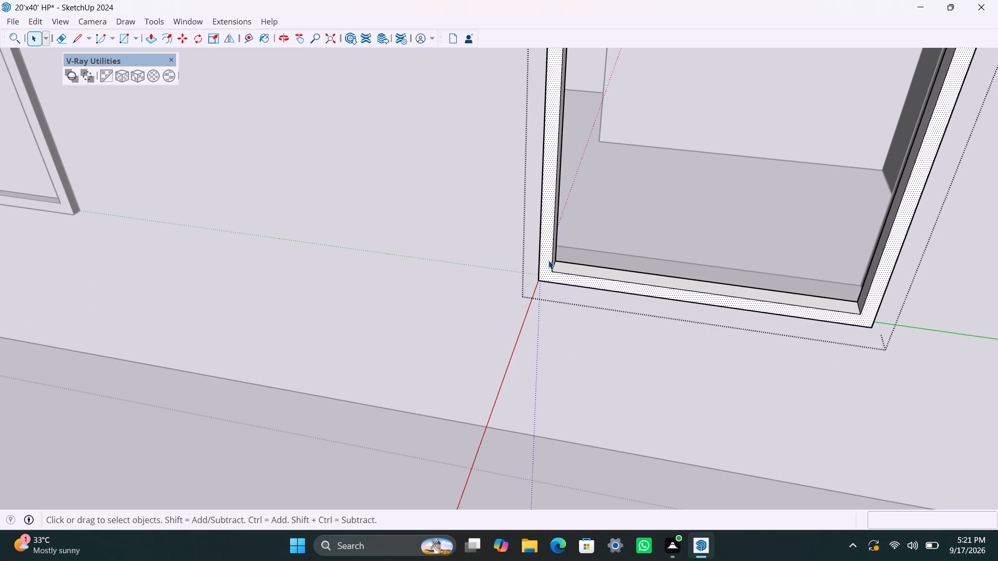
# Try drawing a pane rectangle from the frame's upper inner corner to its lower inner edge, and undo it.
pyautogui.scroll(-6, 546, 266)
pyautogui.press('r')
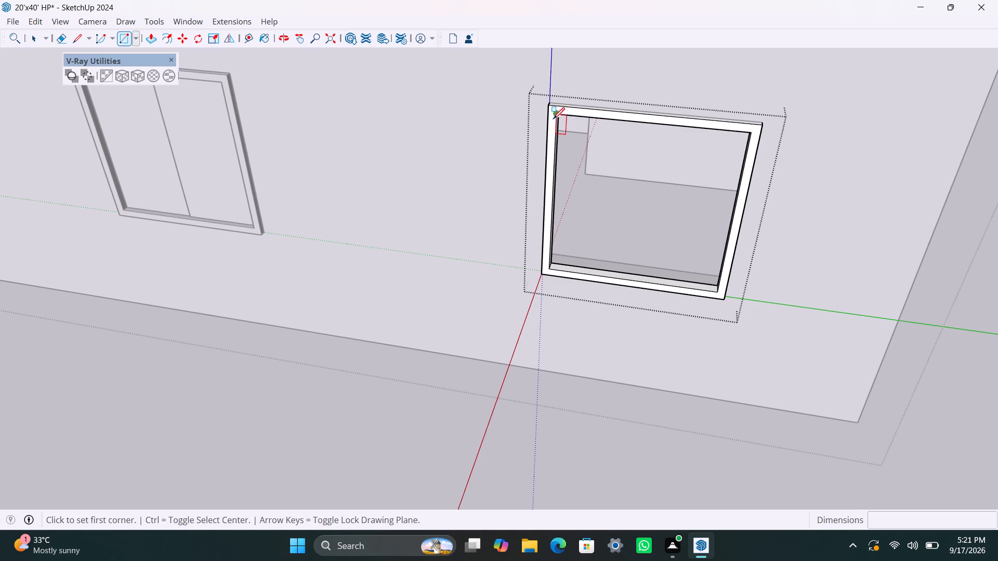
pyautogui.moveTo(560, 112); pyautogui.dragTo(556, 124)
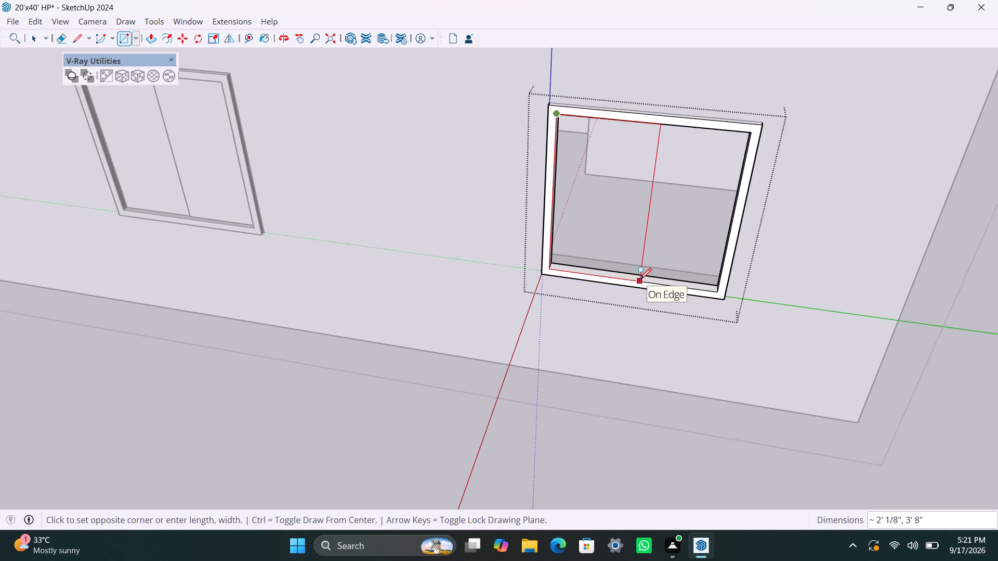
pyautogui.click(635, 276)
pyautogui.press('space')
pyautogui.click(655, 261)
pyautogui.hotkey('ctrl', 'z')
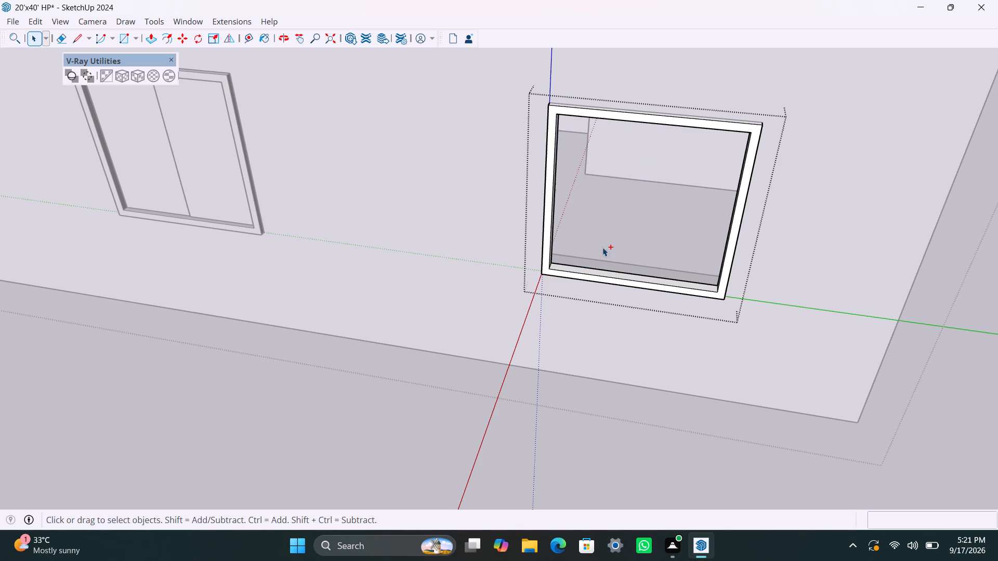
# Draw a rectangle over half the frame opening, ending at the lower inner edge's midpoint, and keep only that face, selected with its edges.
pyautogui.press('r')
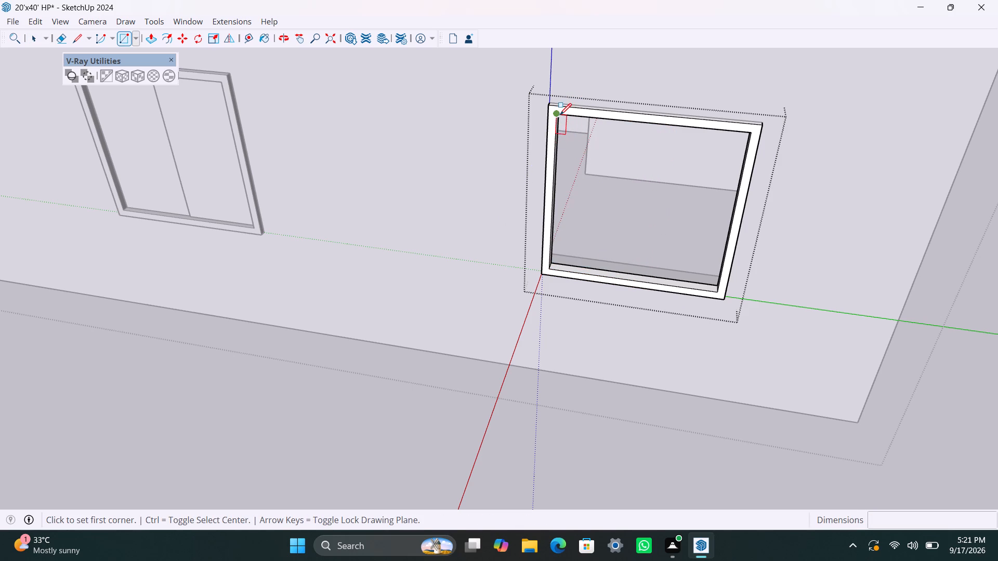
pyautogui.moveTo(559, 114); pyautogui.dragTo(559, 122)
pyautogui.click(627, 281)
pyautogui.press('space')
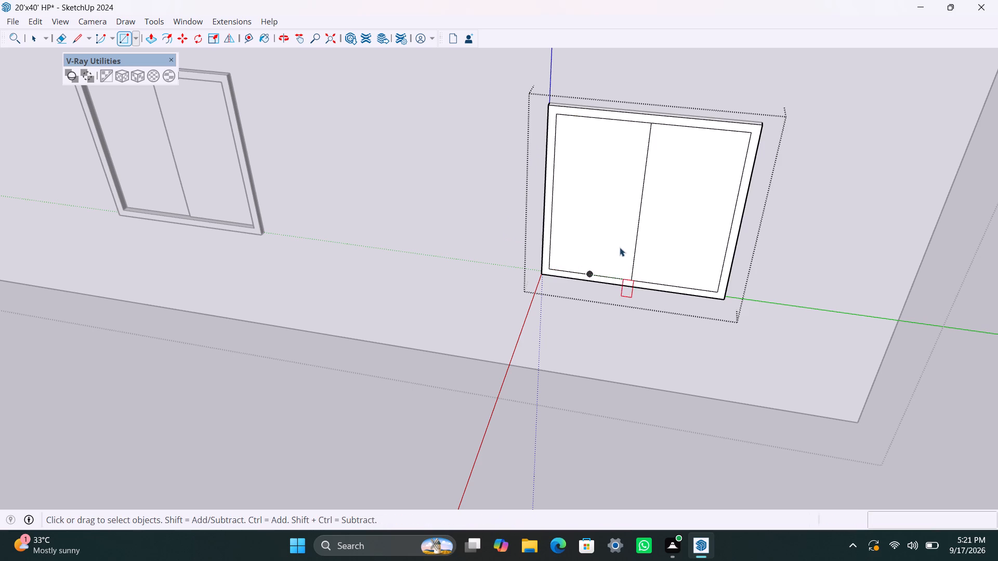
pyautogui.click(620, 245)
pyautogui.click(667, 245)
pyautogui.press('Delete')
pyautogui.doubleClick(604, 247)
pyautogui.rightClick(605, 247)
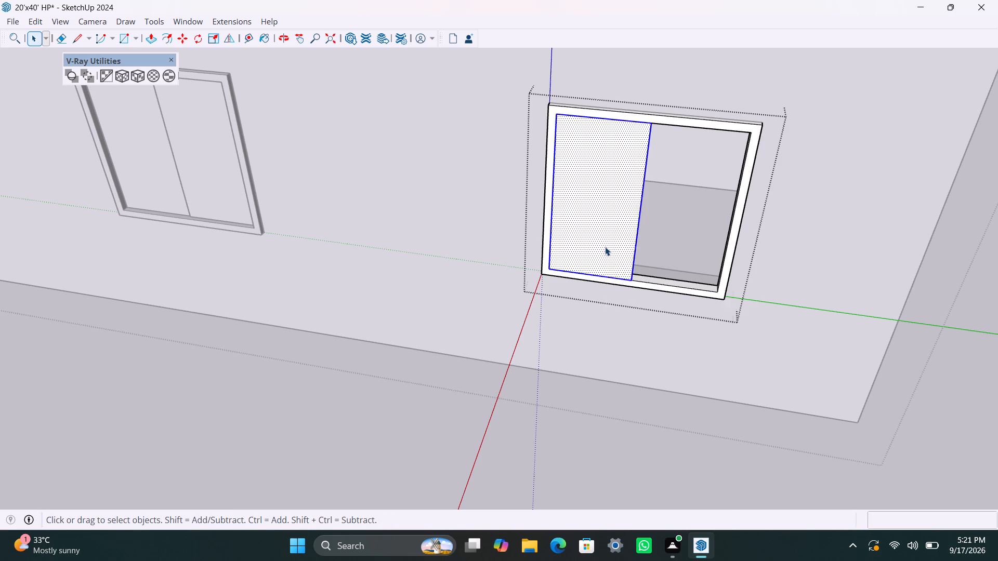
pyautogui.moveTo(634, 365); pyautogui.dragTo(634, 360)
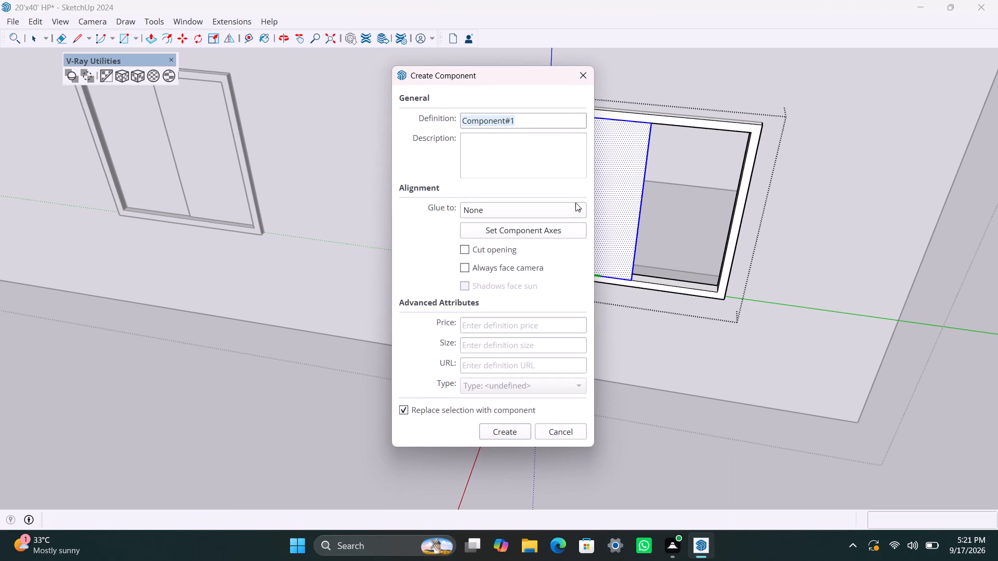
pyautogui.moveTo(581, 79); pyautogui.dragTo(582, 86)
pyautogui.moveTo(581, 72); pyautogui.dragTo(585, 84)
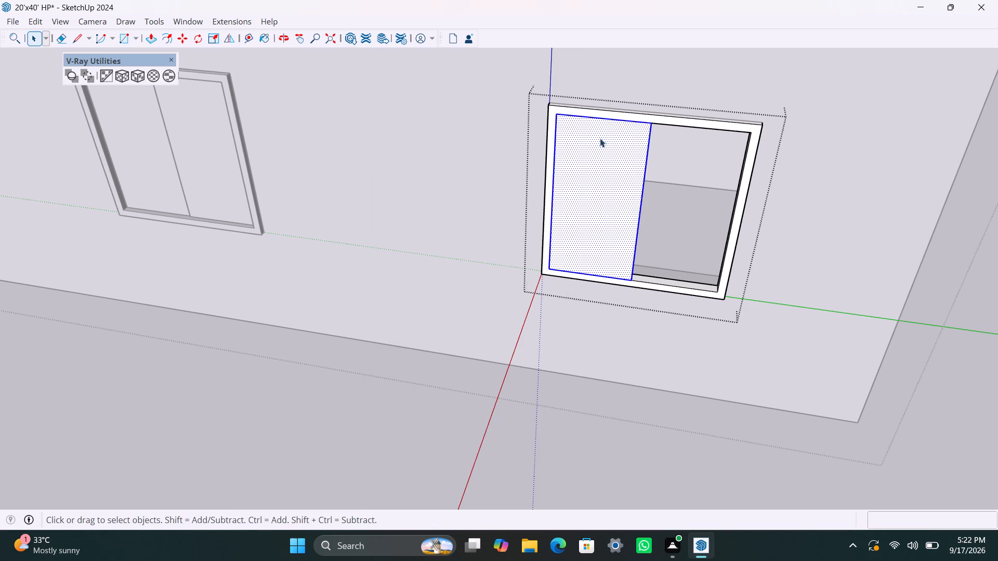
# Group the selected pane face with its edges and extrude it 8 mm inside the group.
pyautogui.rightClick(614, 188)
pyautogui.click(652, 306)
pyautogui.tripleClick(624, 258)
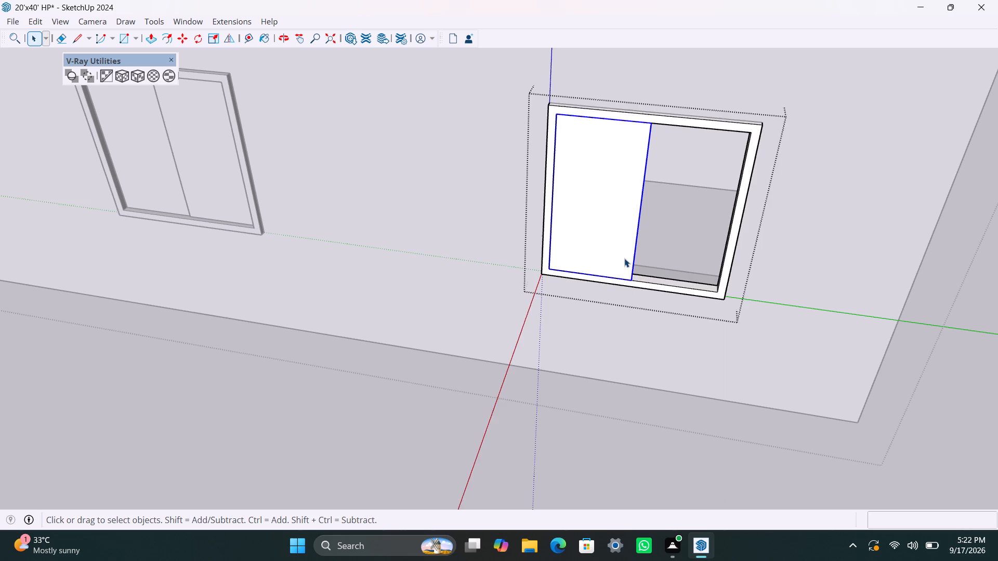
pyautogui.press('p')
pyautogui.click(625, 257)
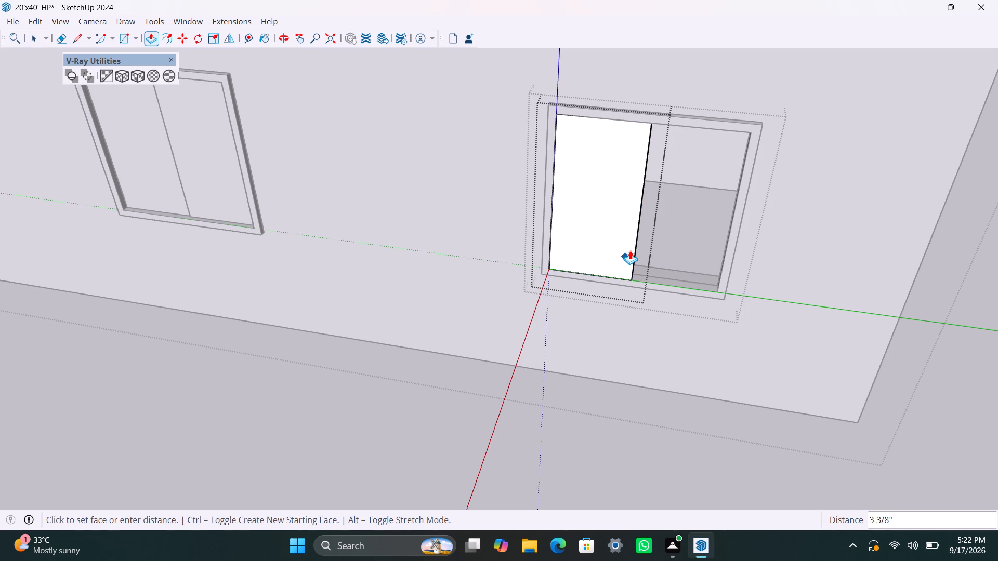
pyautogui.write('8MM')
pyautogui.press('Return')
pyautogui.press('space')
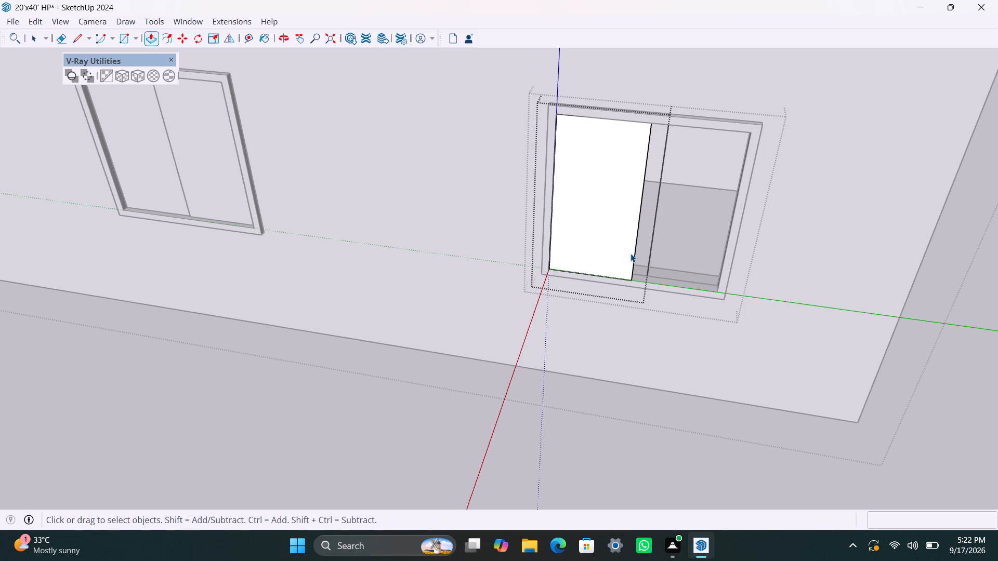
pyautogui.click(609, 369)
# Move the pane about 1 11/16" back into the depth of the frame from its lower corner.
pyautogui.scroll(2, 625, 262)
pyautogui.click(628, 263)
pyautogui.scroll(1, 628, 325)
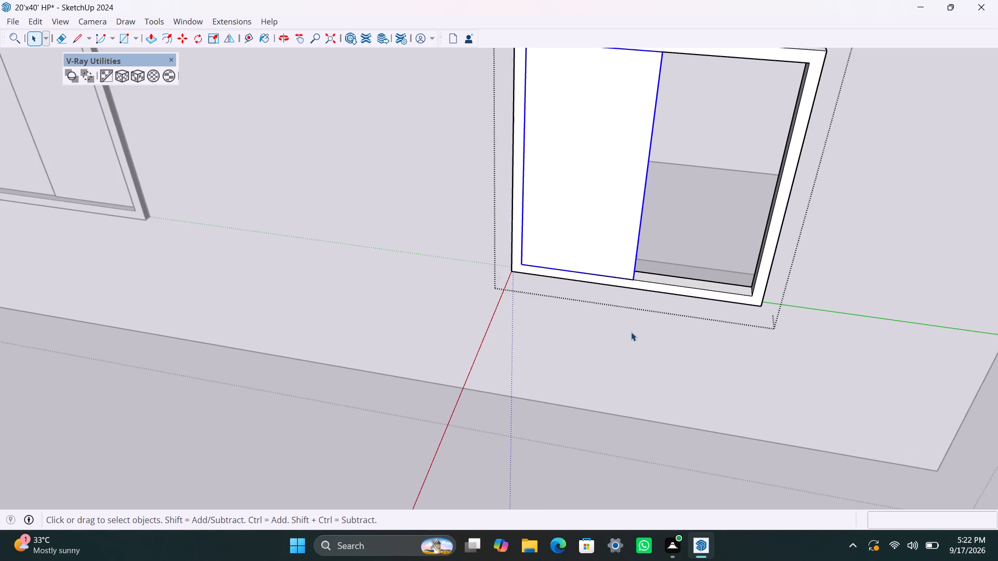
pyautogui.moveTo(634, 334); pyautogui.dragTo(545, 373, button='middle')
pyautogui.scroll(6, 599, 305)
pyautogui.press('m')
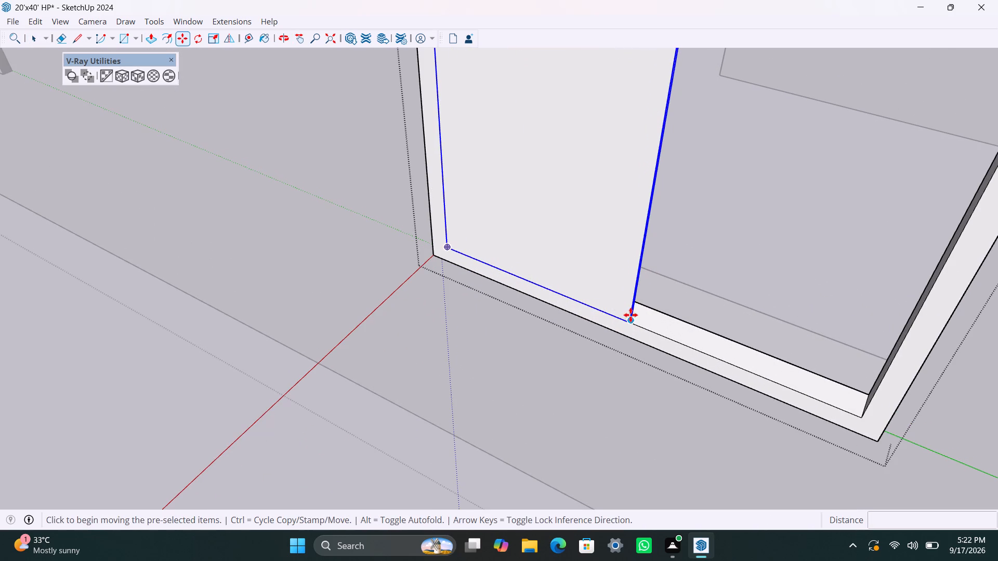
pyautogui.click(631, 316)
pyautogui.click(636, 312)
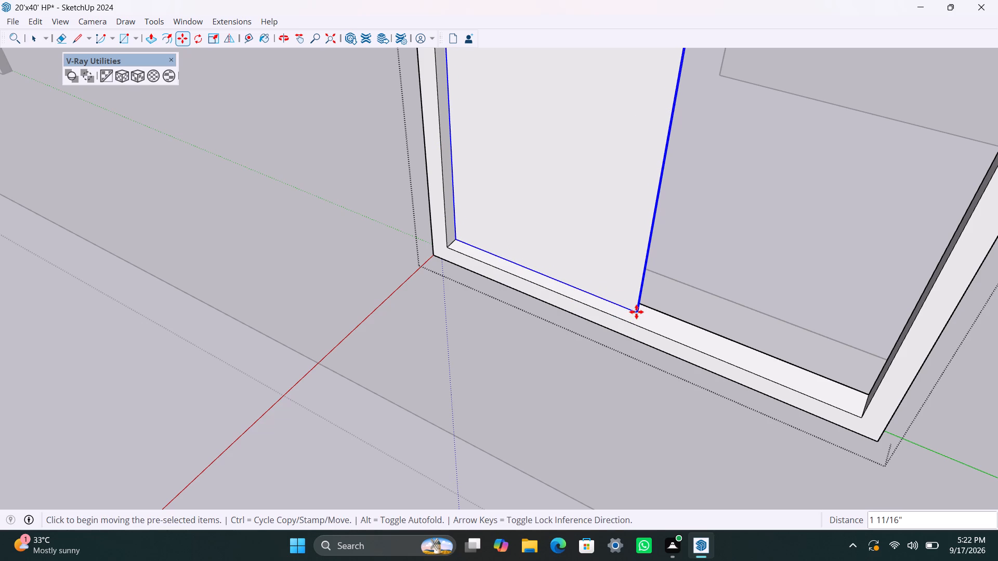
# Copy the pane about 1' 10" across to the lower inner corner of the frame's empty half.
pyautogui.click(636, 311)
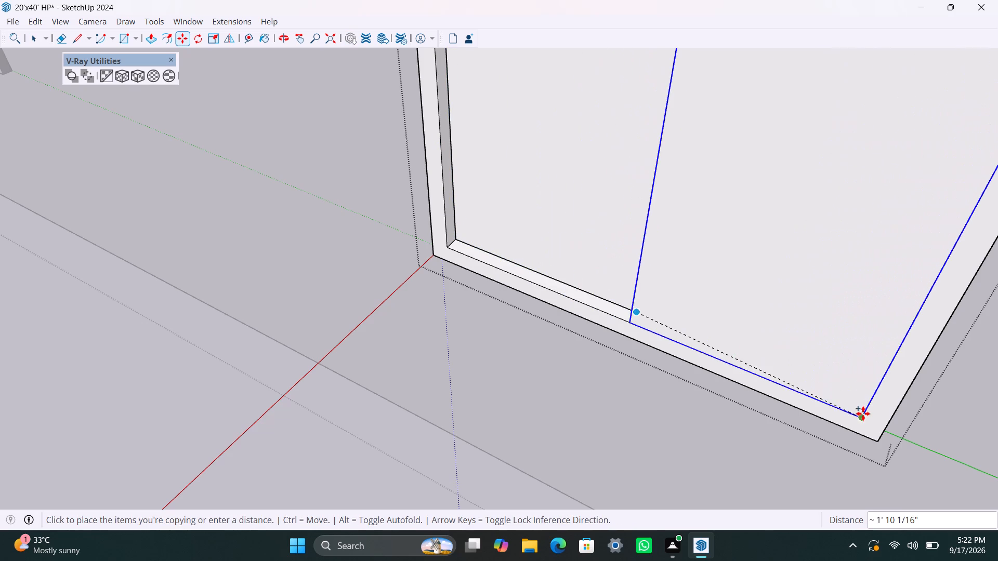
pyautogui.click(864, 413)
# Shift the copied pane about 1 11/16" back so its lower corner meets the first pane's corner.
pyautogui.scroll(4, 639, 333)
pyautogui.moveTo(629, 360); pyautogui.dragTo(846, 436, button='middle')
pyautogui.scroll(3, 679, 260)
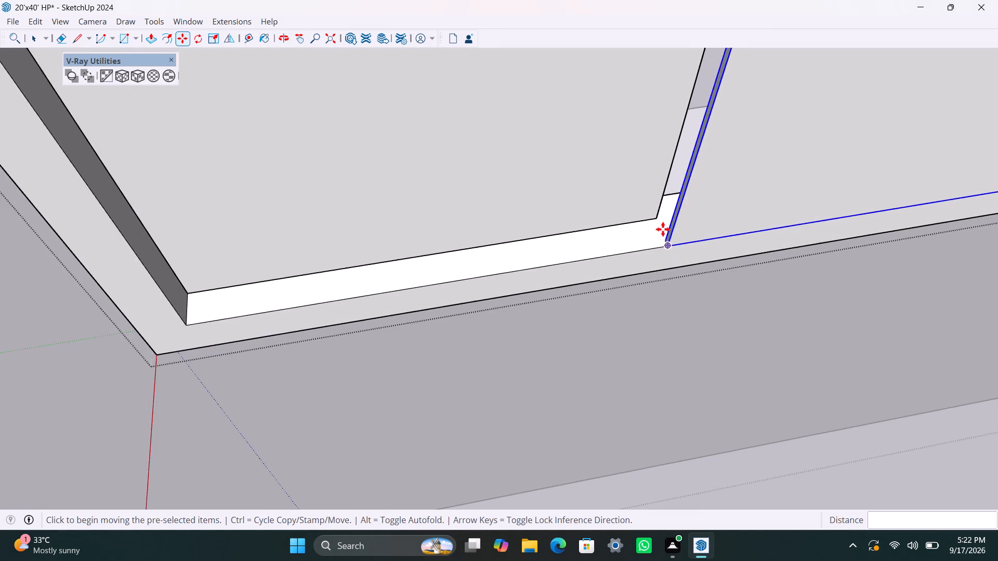
pyautogui.scroll(6, 663, 229)
pyautogui.click(666, 242)
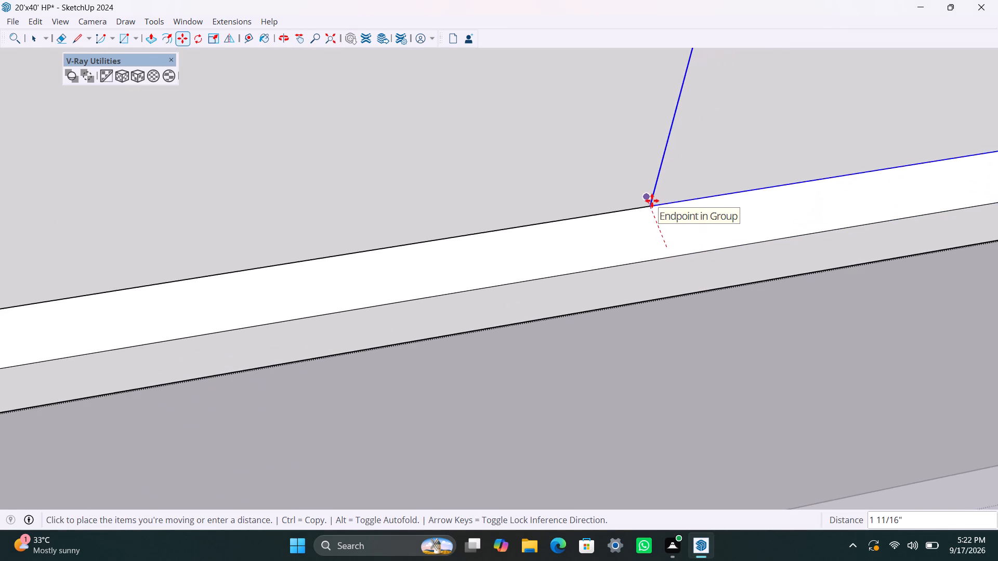
pyautogui.click(652, 208)
pyautogui.scroll(-20, 642, 324)
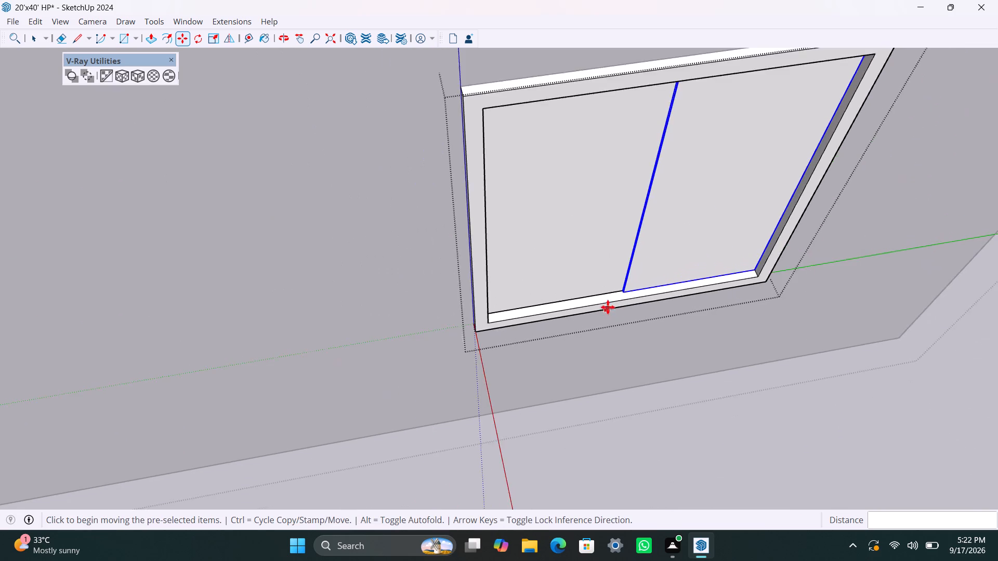
pyautogui.scroll(-6, 608, 307)
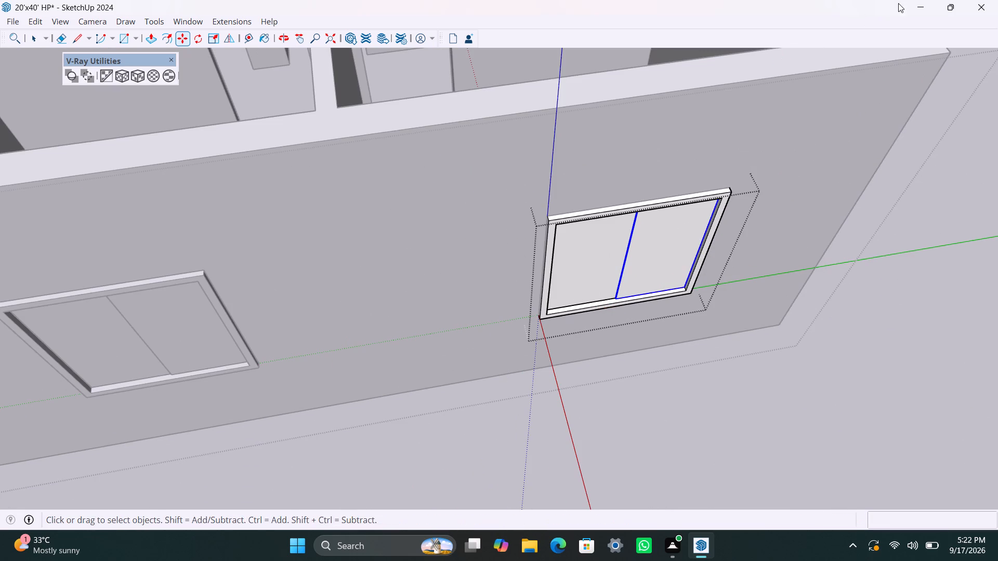
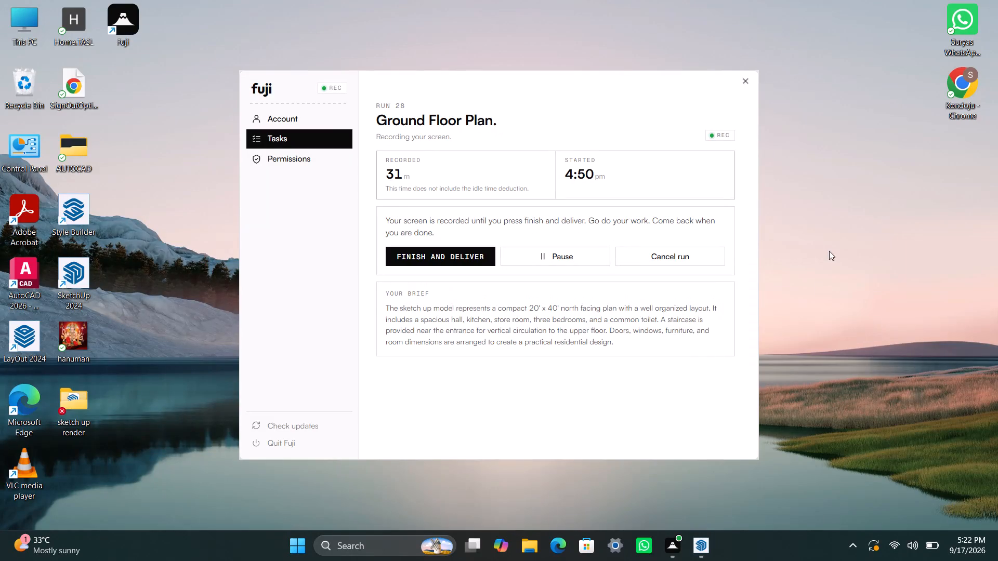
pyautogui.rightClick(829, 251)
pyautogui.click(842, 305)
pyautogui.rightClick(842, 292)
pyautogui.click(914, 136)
# Switch back to SketchUp, draw a rectangle over the window opening in the short end wall, and group it.
pyautogui.click(703, 542)
pyautogui.scroll(-4, 640, 364)
pyautogui.moveTo(844, 333); pyautogui.dragTo(691, 328, button='middle')
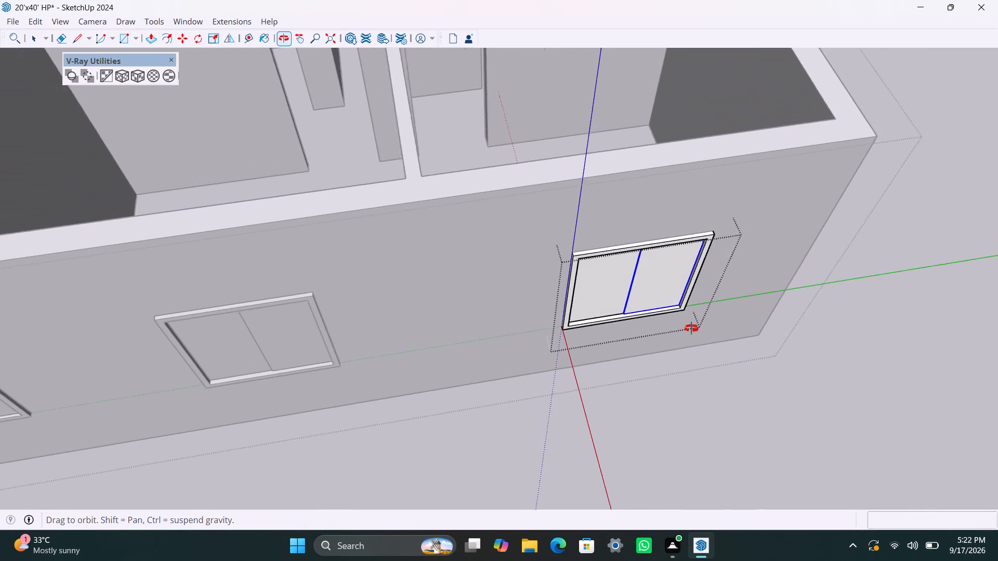
pyautogui.moveTo(691, 328); pyautogui.dragTo(303, 229, button='middle')
pyautogui.scroll(-16, 586, 324)
pyautogui.keyDown('shift'); pyautogui.moveTo(599, 321); pyautogui.dragTo(517, 293, button='middle'); pyautogui.keyUp('shift')
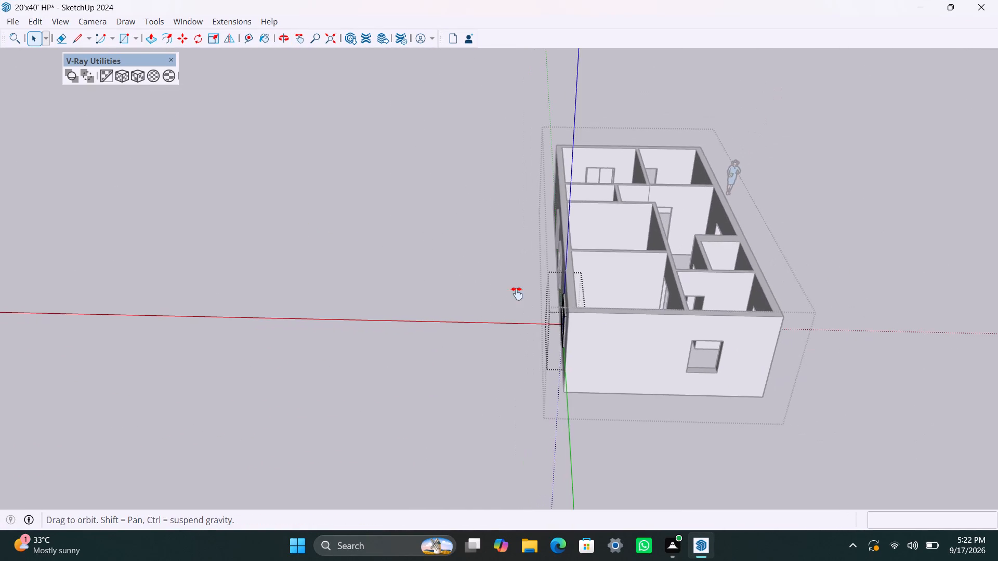
pyautogui.keyDown('shift'); pyautogui.moveTo(517, 293); pyautogui.dragTo(447, 277, button='middle'); pyautogui.keyUp('shift')
pyautogui.click(734, 333)
pyautogui.scroll(2, 537, 311)
pyautogui.press('r')
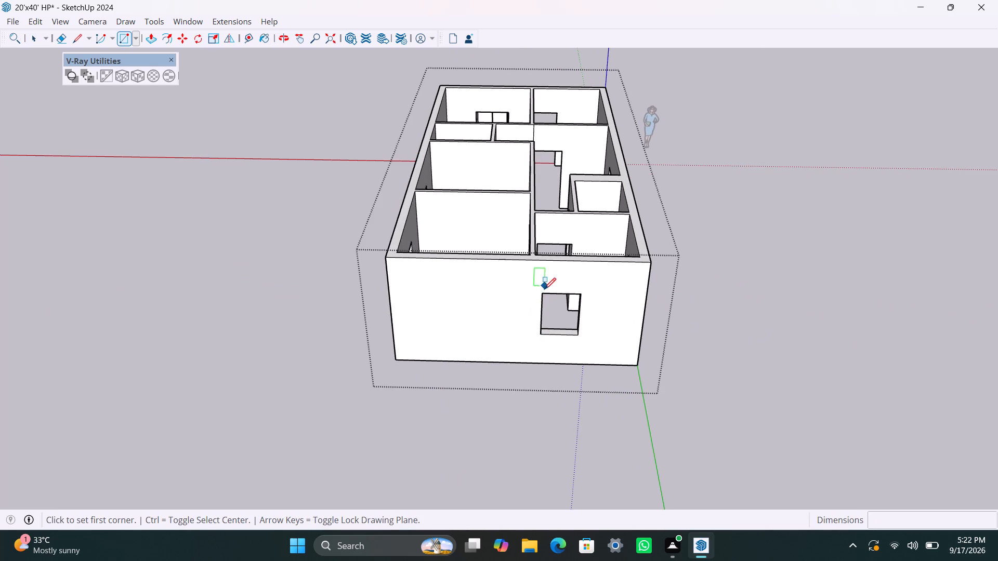
pyautogui.click(544, 295)
pyautogui.click(577, 336)
pyautogui.press('space')
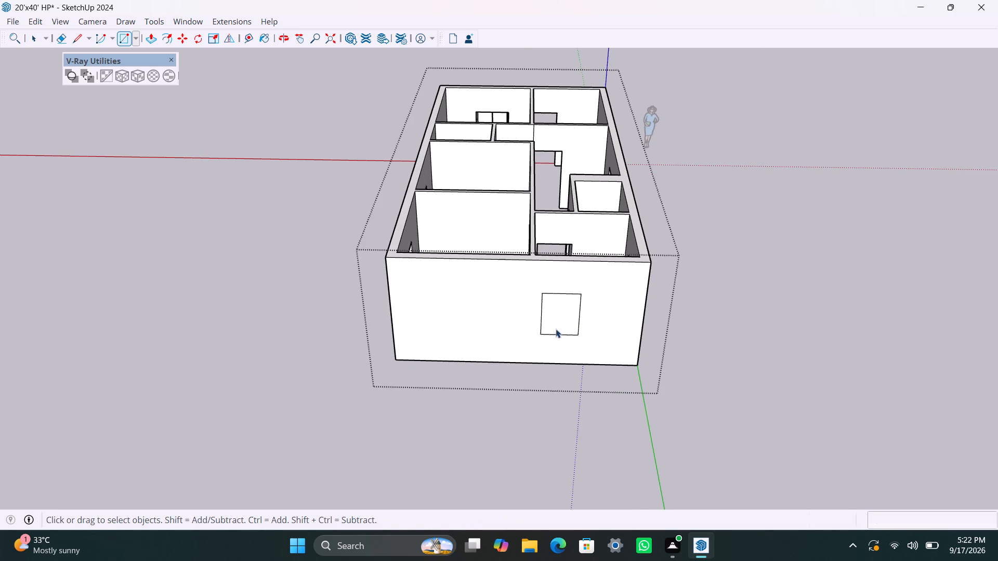
pyautogui.doubleClick(546, 302)
pyautogui.rightClick(548, 304)
pyautogui.click(610, 119)
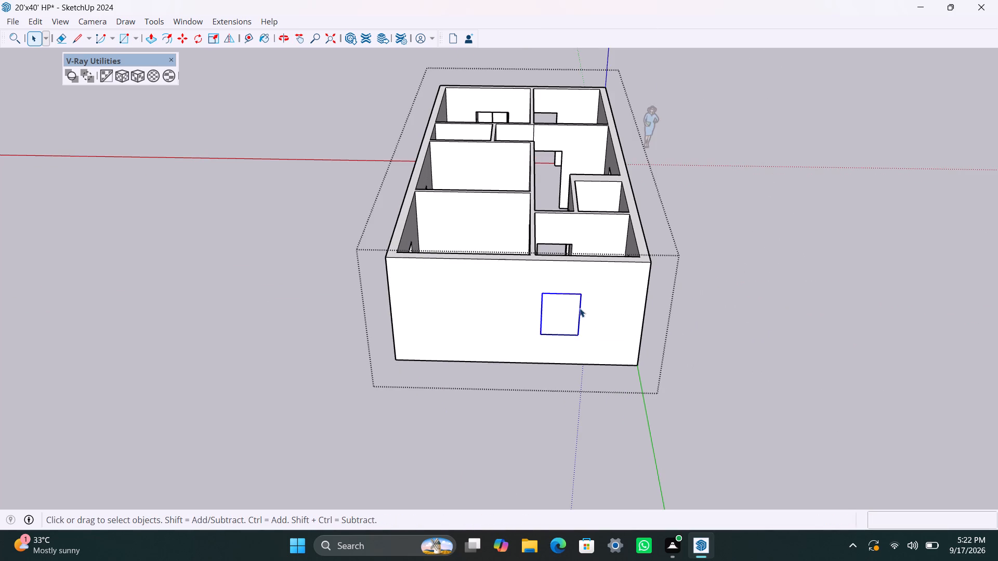
# Inside the new group, offset the rectangle 2" inward and delete the inner face to leave a frame outline.
pyautogui.scroll(2, 554, 313)
pyautogui.tripleClick(554, 313)
pyautogui.press('f')
pyautogui.click(552, 316)
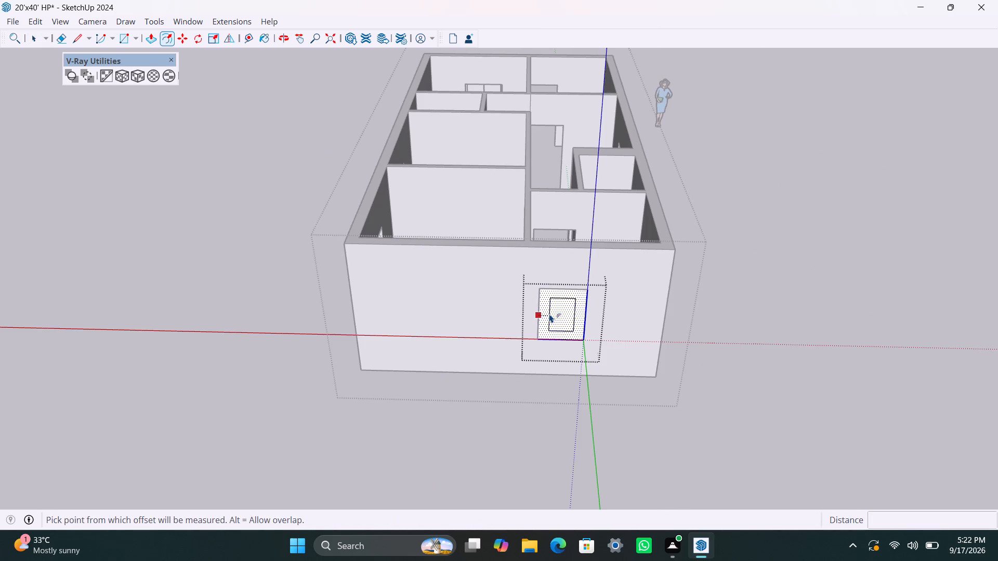
pyautogui.write('2"')
pyautogui.press('Return')
pyautogui.press('space')
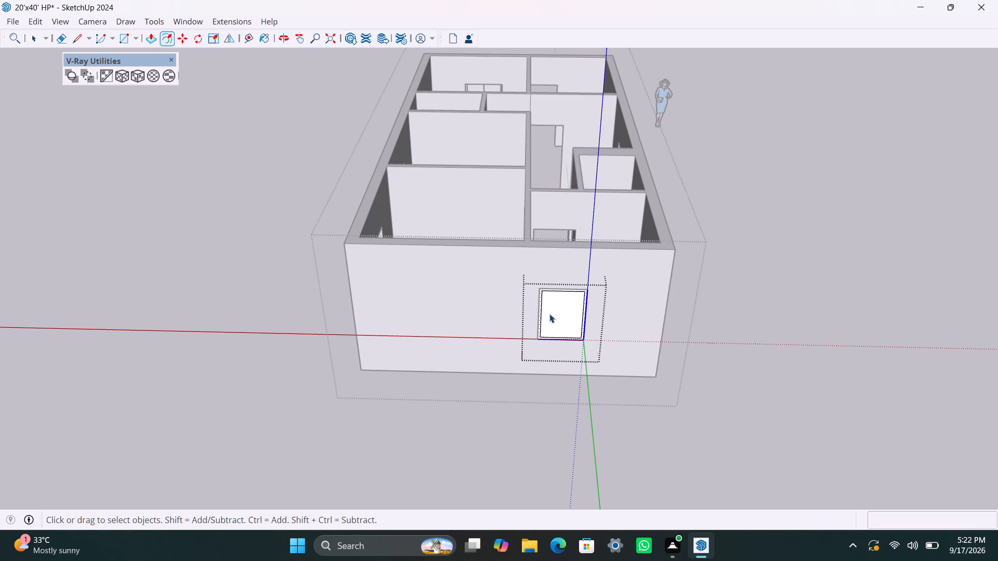
pyautogui.click(566, 316)
pyautogui.press('Delete')
# Extrude the end-wall window's frame face 1.5" into the opening and another 1.5" outward.
pyautogui.scroll(2, 527, 339)
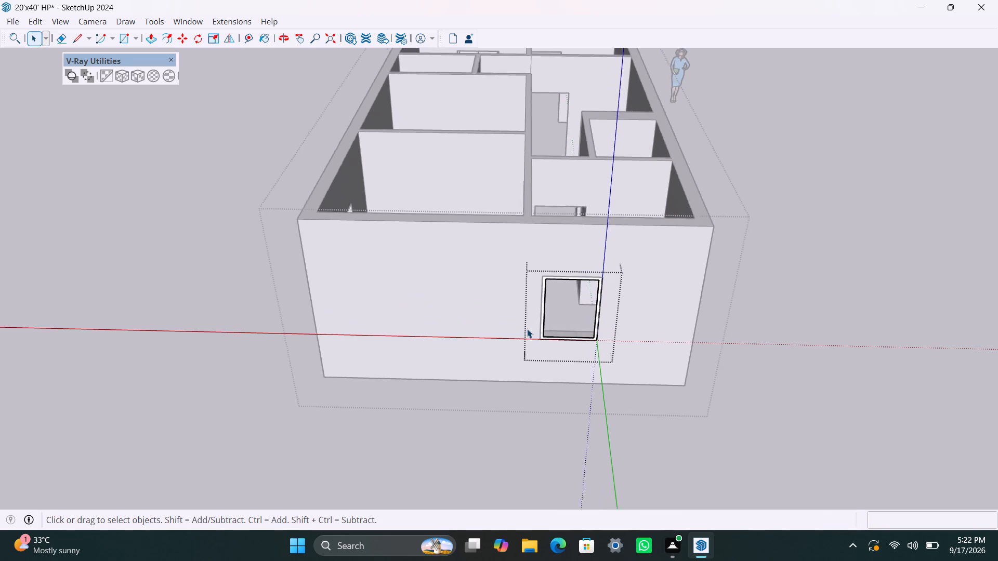
pyautogui.scroll(13, 527, 329)
pyautogui.click(543, 312)
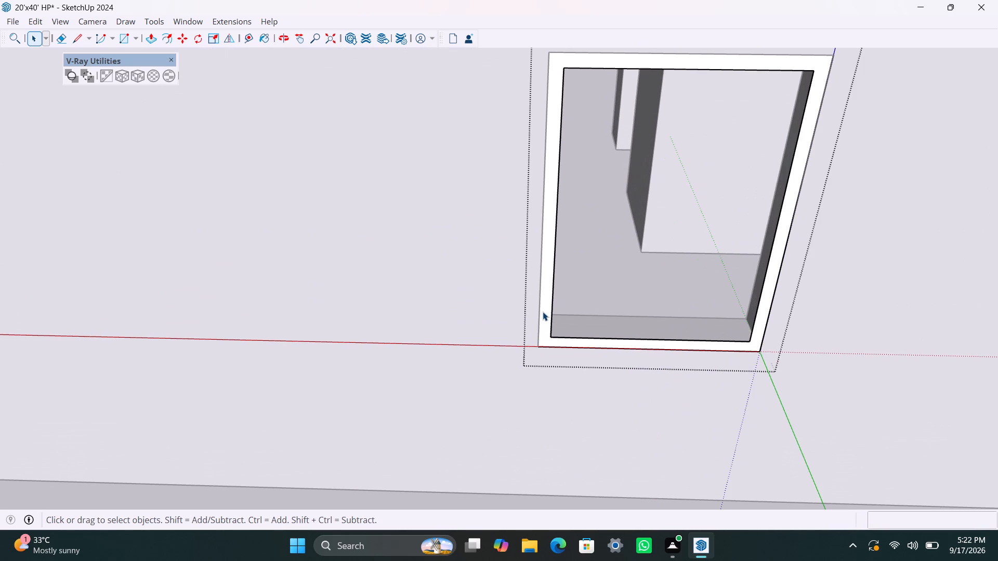
pyautogui.press('p')
pyautogui.click(543, 312)
pyautogui.write('1.5"')
pyautogui.press('Return')
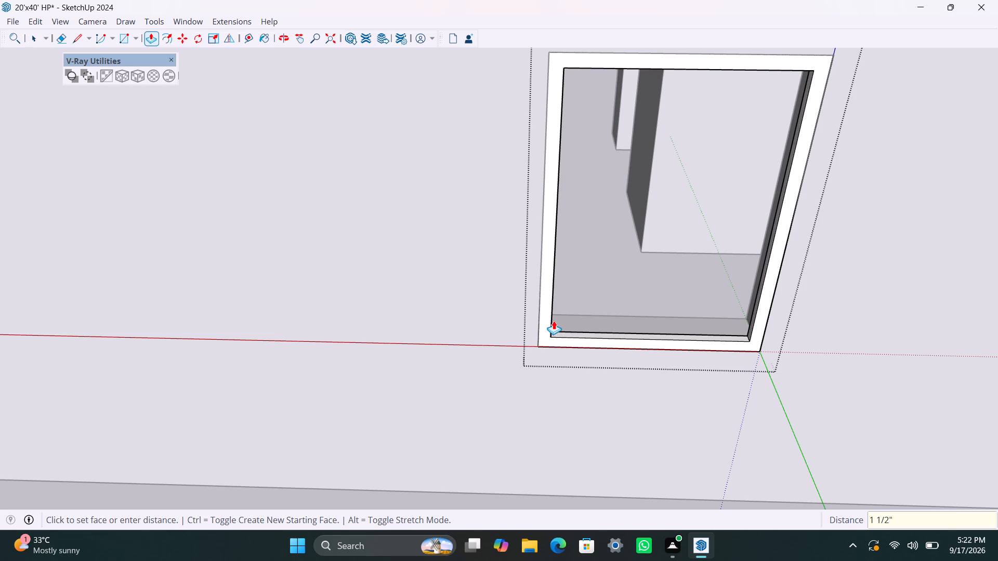
pyautogui.click(543, 328)
pyautogui.write('1.5"')
pyautogui.press('Return')
# Draw a rectangle over half of the frame's inner opening and delete the face covering the other half.
pyautogui.scroll(-1, 555, 282)
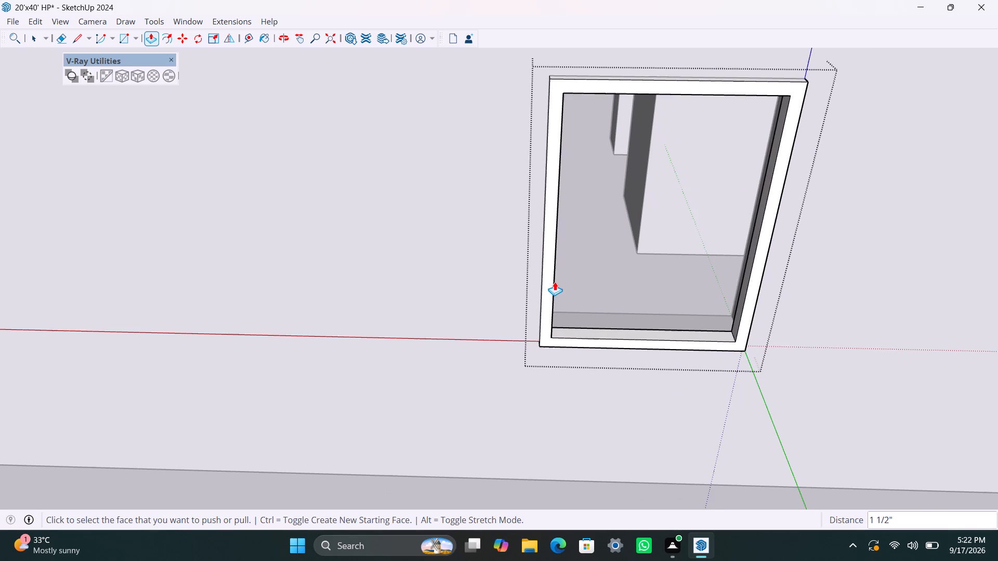
pyautogui.scroll(-2, 551, 282)
pyautogui.press('r')
pyautogui.click(558, 132)
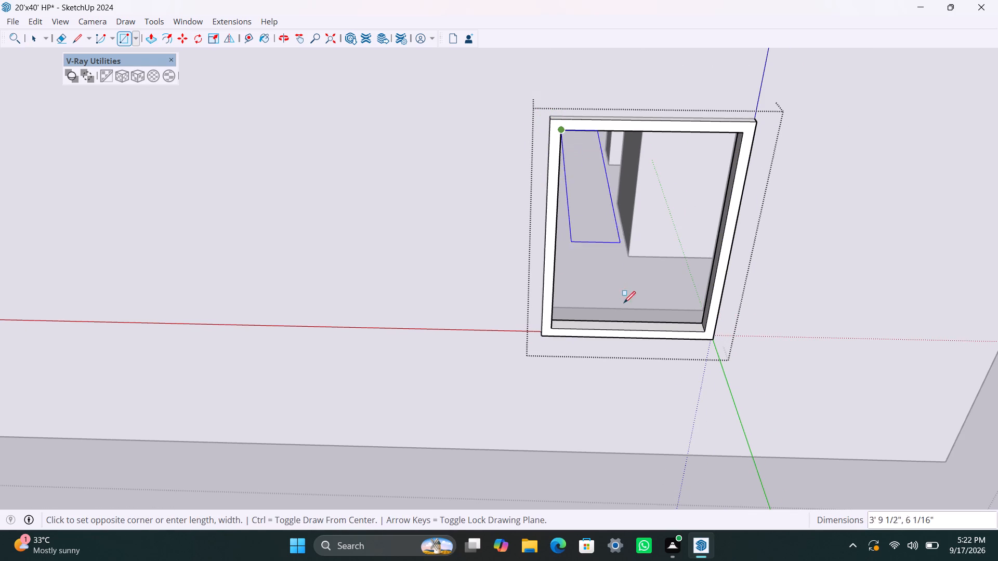
pyautogui.click(623, 328)
pyautogui.press('space')
pyautogui.click(633, 299)
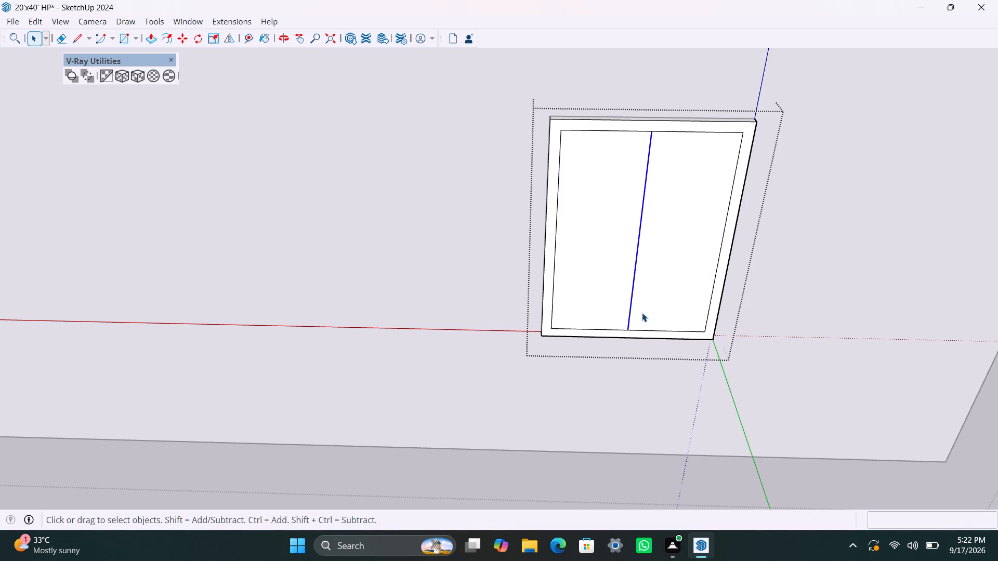
pyautogui.click(663, 286)
pyautogui.press('Delete')
# Group the remaining pane face with its edges and extrude it 8 mm inside the group.
pyautogui.doubleClick(595, 296)
pyautogui.moveTo(594, 312); pyautogui.dragTo(588, 329, button='right')
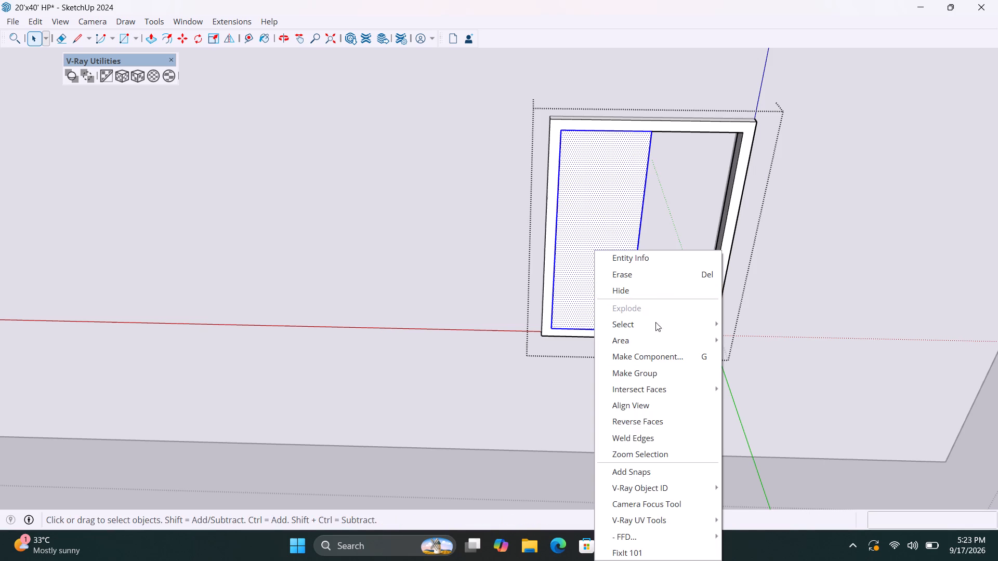
pyautogui.click(649, 373)
pyautogui.tripleClick(623, 259)
pyautogui.press('p')
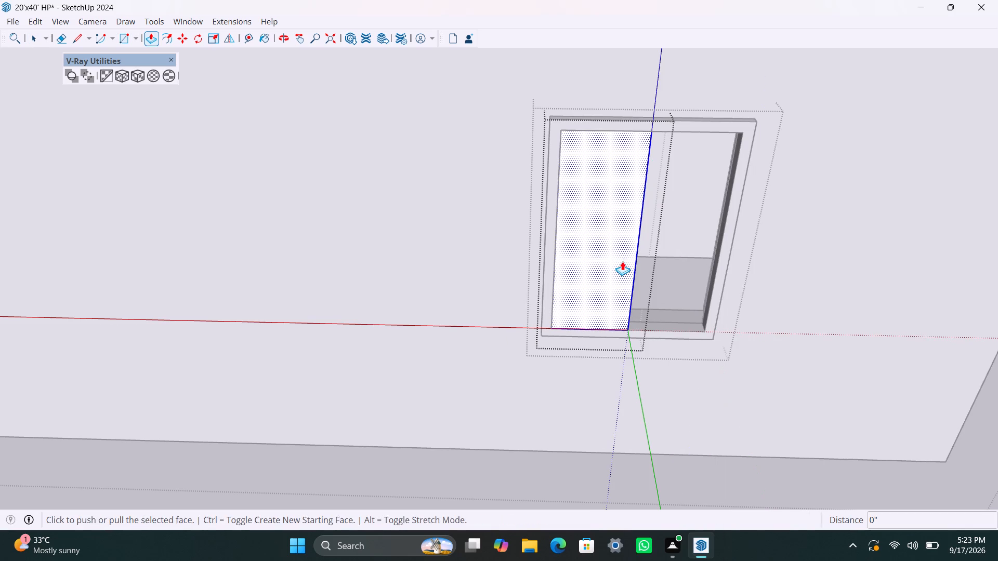
pyautogui.click(622, 257)
pyautogui.write('8MM')
pyautogui.press('Return')
pyautogui.press('space')
pyautogui.click(609, 465)
# Move the pane back into the depth of the frame from its lower corner.
pyautogui.scroll(-3, 603, 417)
pyautogui.moveTo(614, 380); pyautogui.dragTo(438, 391, button='middle')
pyautogui.scroll(9, 582, 391)
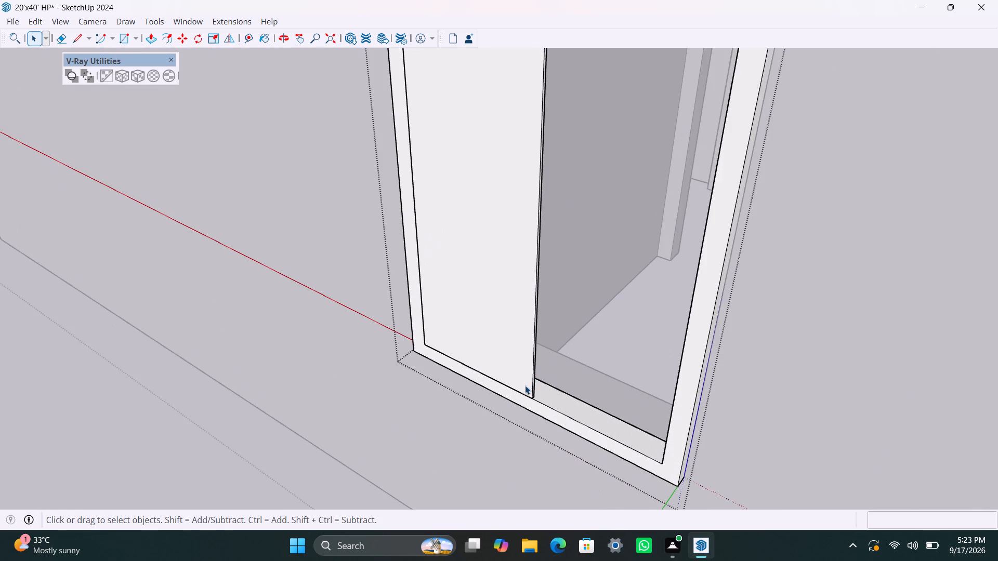
pyautogui.scroll(1, 525, 385)
pyautogui.click(525, 382)
pyautogui.scroll(2, 536, 388)
pyautogui.press('m')
pyautogui.click(533, 403)
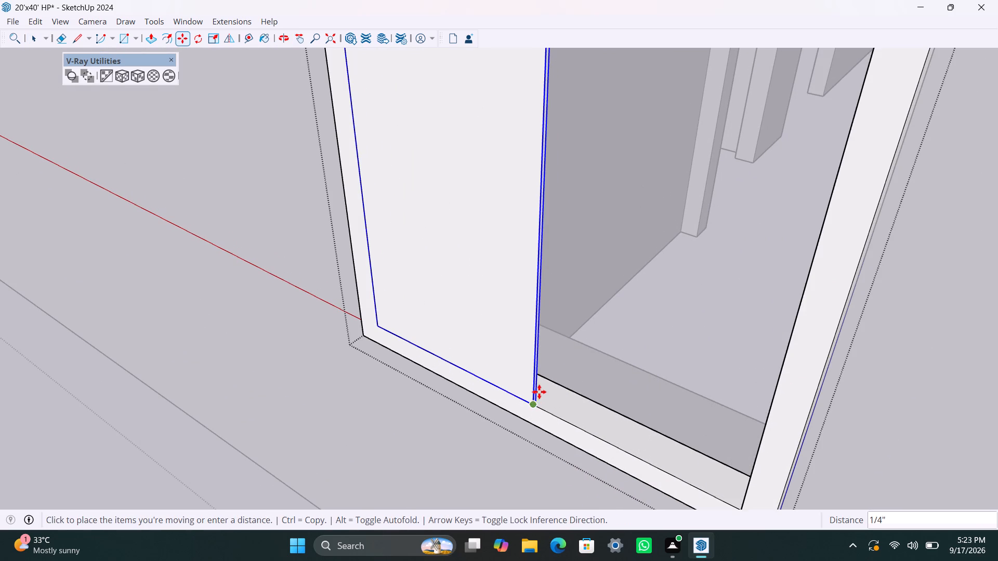
pyautogui.click(540, 389)
# Copy the pane about 1' 4" across to the lower inner corner of the frame's empty half.
pyautogui.scroll(-4, 531, 413)
pyautogui.moveTo(560, 422); pyautogui.dragTo(611, 422, button='middle')
pyautogui.scroll(3, 569, 393)
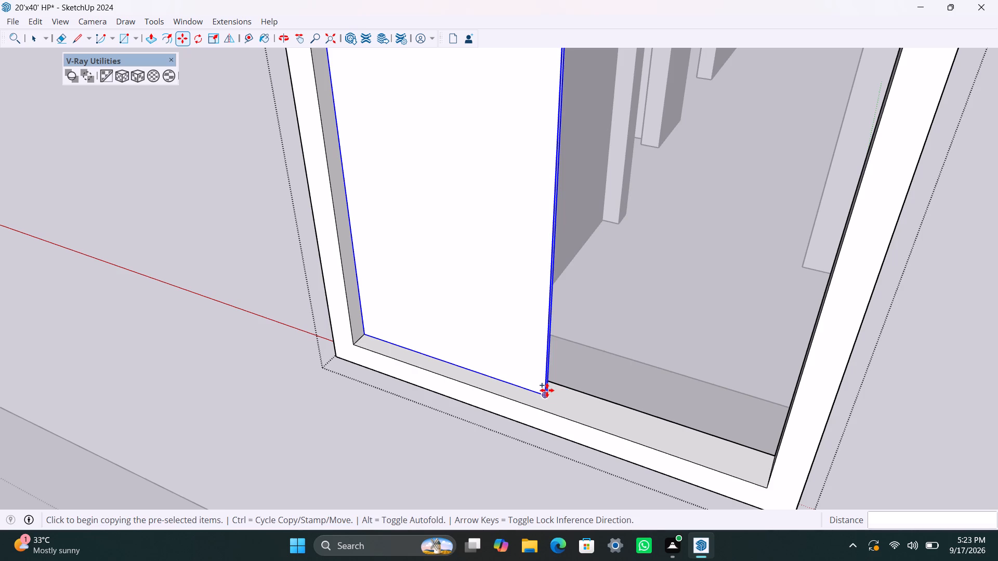
pyautogui.click(547, 390)
pyautogui.click(769, 485)
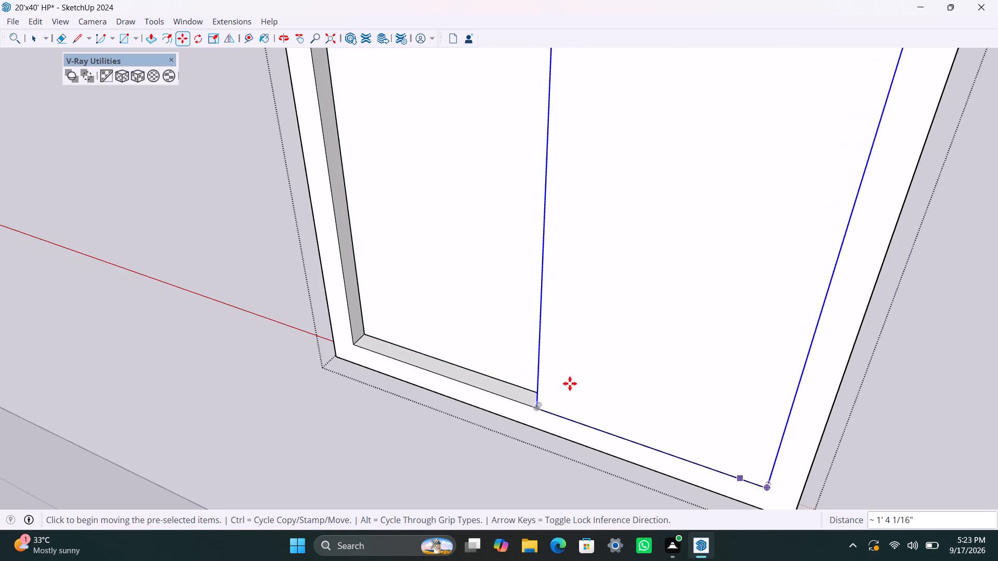
# Shift the copied pane about 1 3/16" back so its lower corner meets the first pane's corner.
pyautogui.scroll(4, 556, 376)
pyautogui.moveTo(496, 420); pyautogui.dragTo(780, 460, button='middle')
pyautogui.scroll(8, 594, 380)
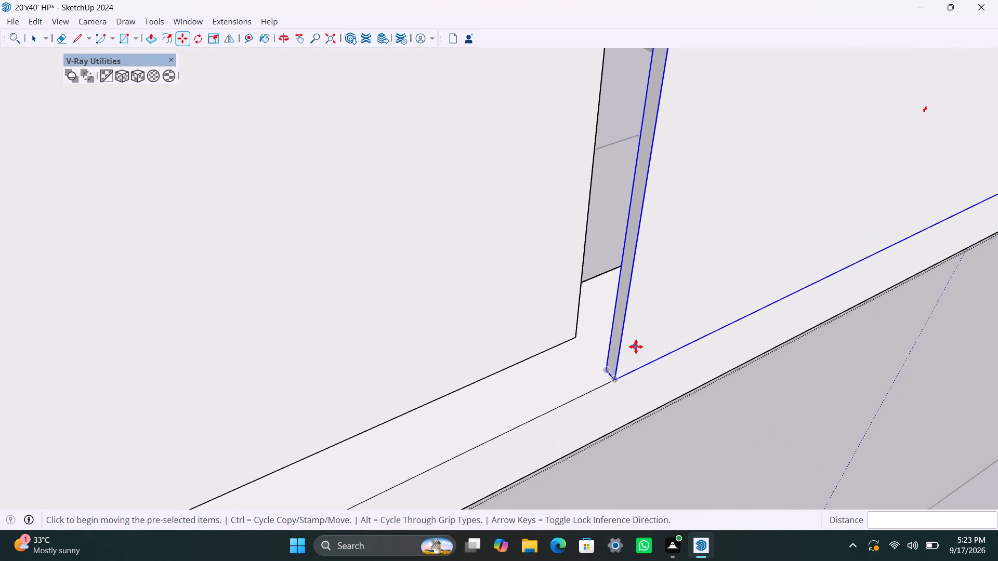
pyautogui.scroll(4, 636, 346)
pyautogui.click(598, 374)
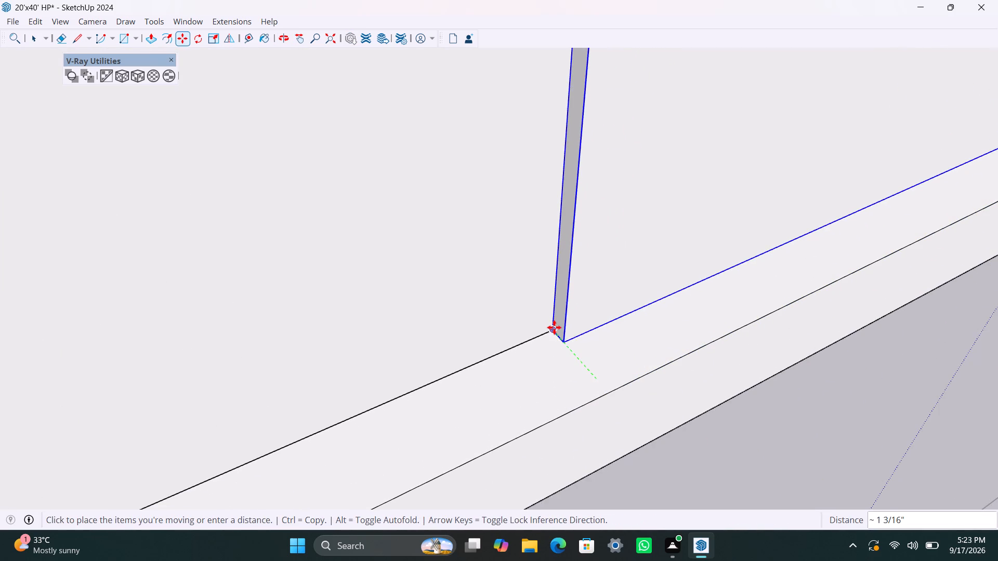
pyautogui.click(554, 327)
pyautogui.scroll(-13, 555, 300)
pyautogui.scroll(-13, 512, 280)
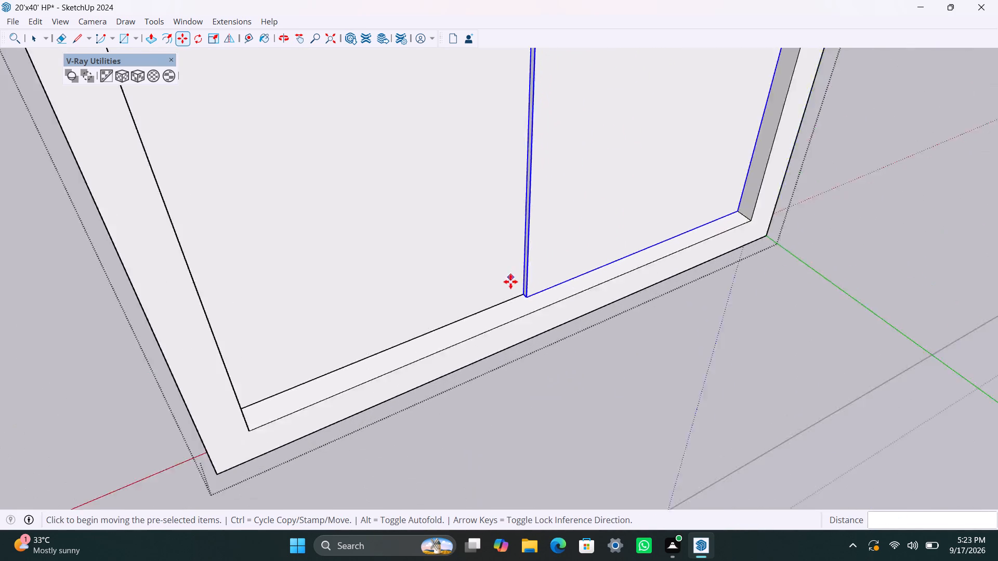
pyautogui.scroll(-20, 510, 282)
pyautogui.scroll(-14, 510, 282)
pyautogui.press('space')
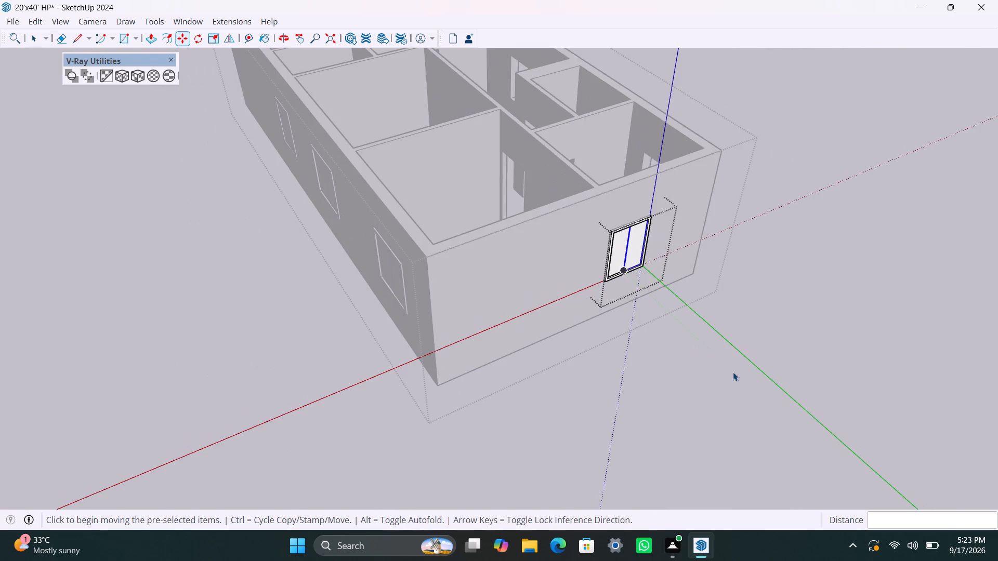
pyautogui.click(734, 372)
# Draw a rectangle over the end window opening farthest from the origin in the four-opening long wall, and group it.
pyautogui.scroll(-5, 765, 251)
pyautogui.moveTo(776, 265); pyautogui.dragTo(185, 213, button='middle')
pyautogui.scroll(1, 332, 238)
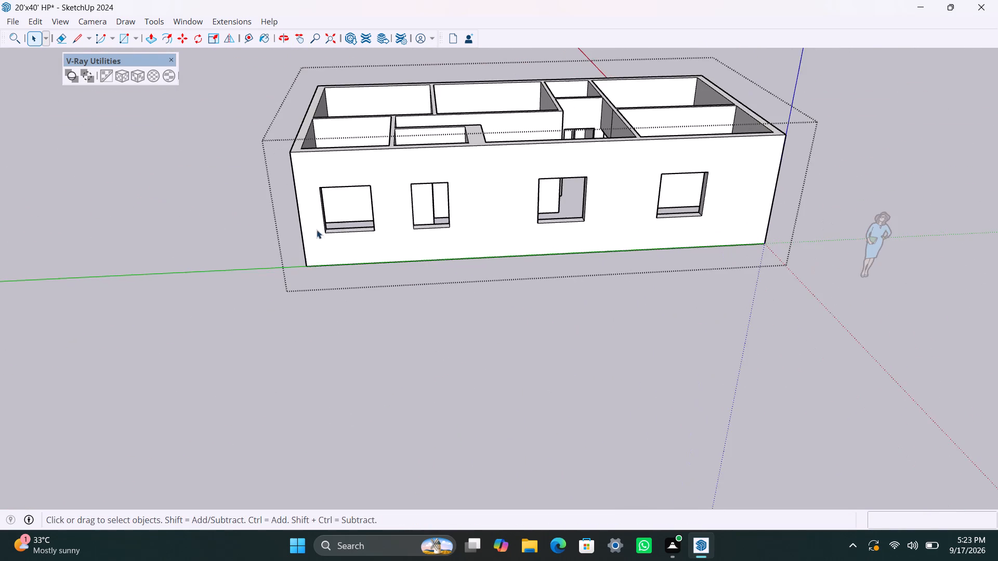
pyautogui.moveTo(312, 228); pyautogui.dragTo(304, 198, button='middle')
pyautogui.press('r')
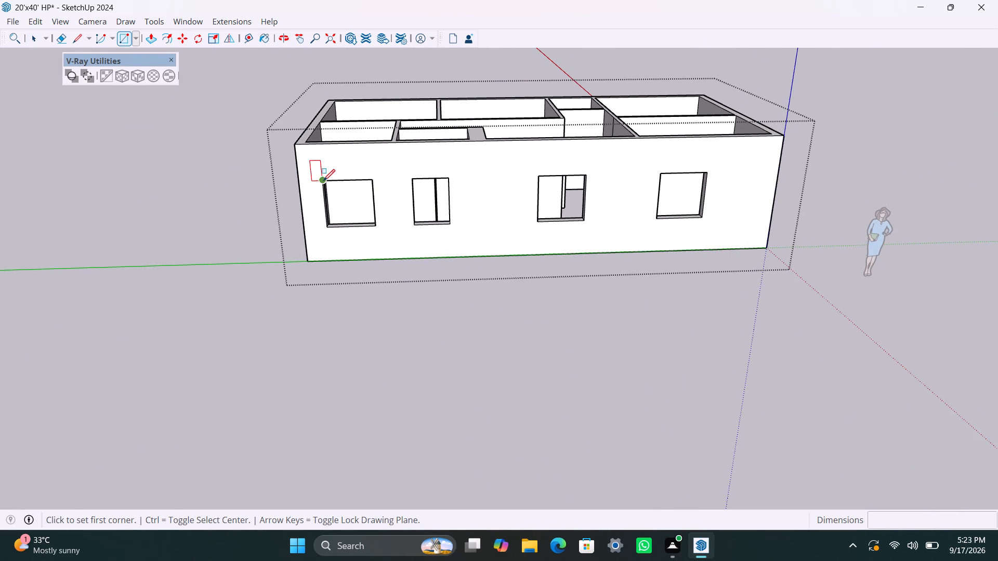
pyautogui.click(324, 180)
pyautogui.click(378, 223)
pyautogui.press('space')
pyautogui.doubleClick(358, 210)
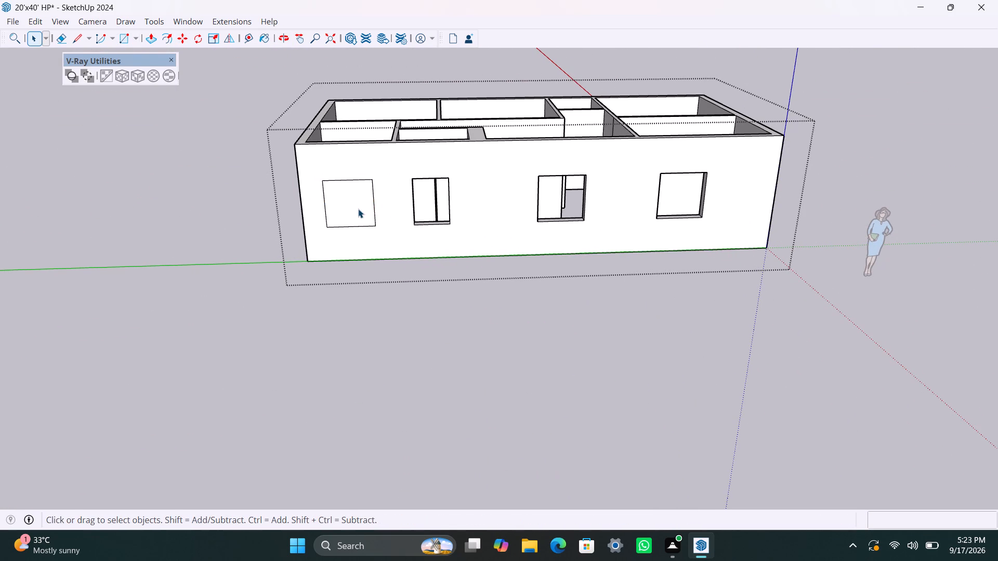
pyautogui.rightClick(354, 208)
pyautogui.click(422, 333)
# Inside this group, offset the rectangle 2" inward and delete the inner face to leave a frame outline.
pyautogui.scroll(4, 346, 199)
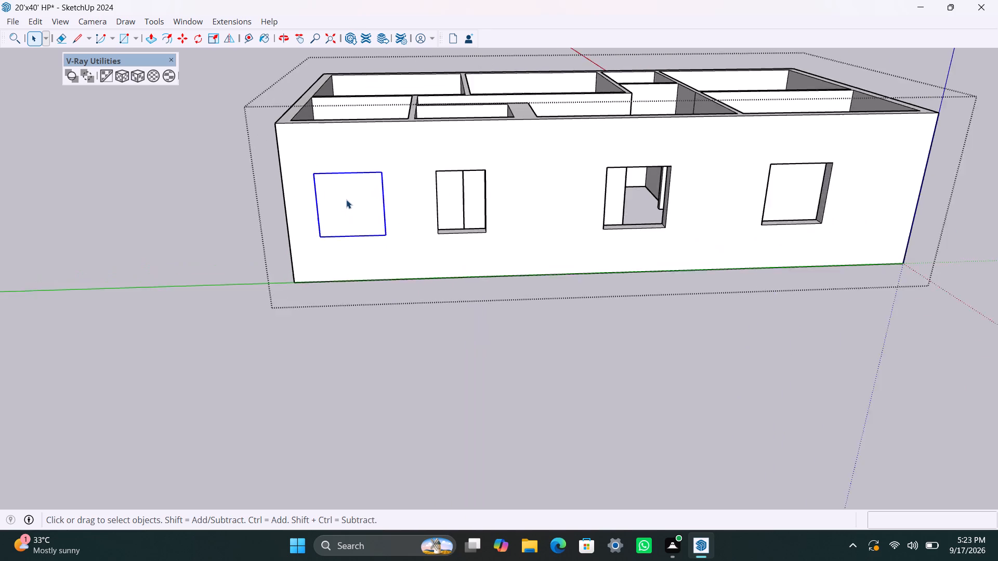
pyautogui.scroll(3, 346, 199)
pyautogui.doubleClick(346, 199)
pyautogui.click(338, 203)
pyautogui.press('f')
pyautogui.click(336, 203)
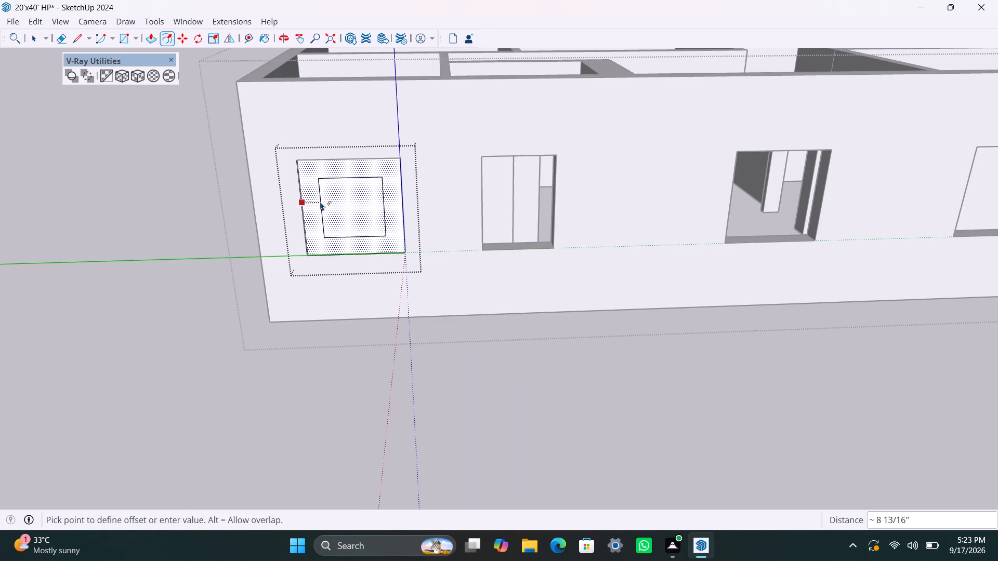
pyautogui.press('2')
pyautogui.hotkey('shift', '"')
pyautogui.press('Return')
pyautogui.press('space')
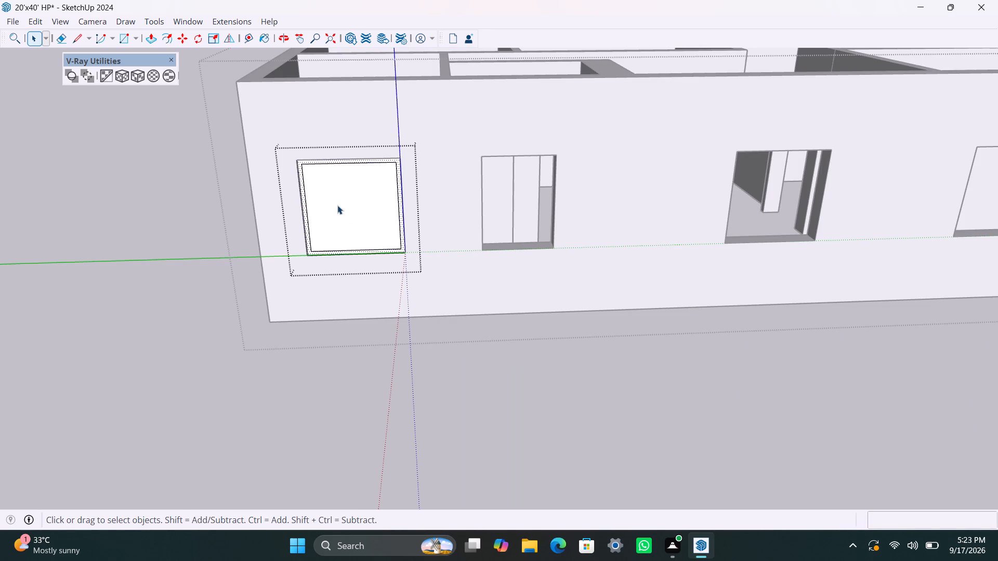
pyautogui.click(348, 212)
pyautogui.press('Delete')
# Extrude the frame outline 1.5" into the opening, and pull its front face another 1.5" outward from the wall.
pyautogui.scroll(9, 333, 257)
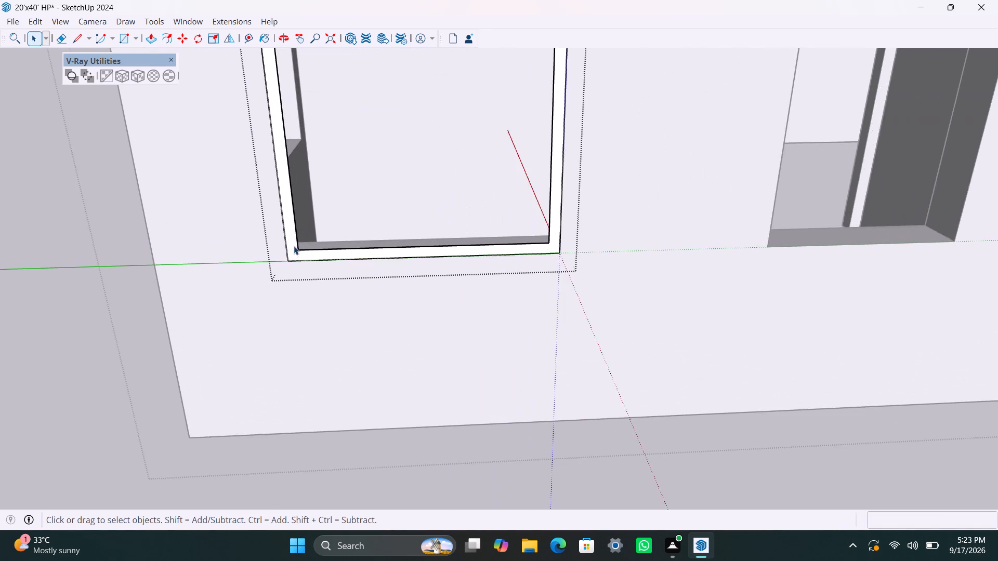
pyautogui.scroll(3, 294, 246)
pyautogui.click(287, 224)
pyautogui.press('p')
pyautogui.click(290, 223)
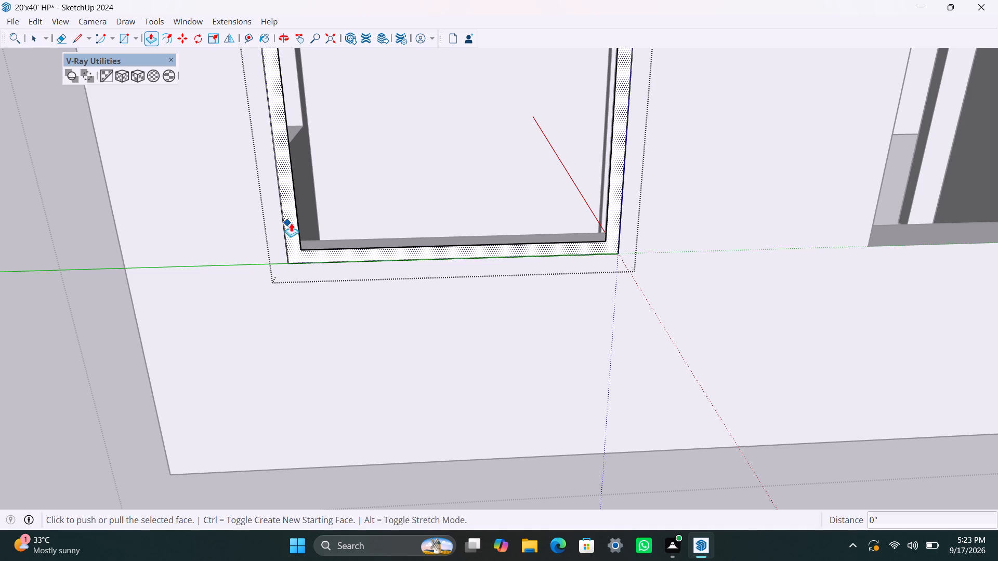
pyautogui.press('1')
pyautogui.write('.5"')
pyautogui.press('Return')
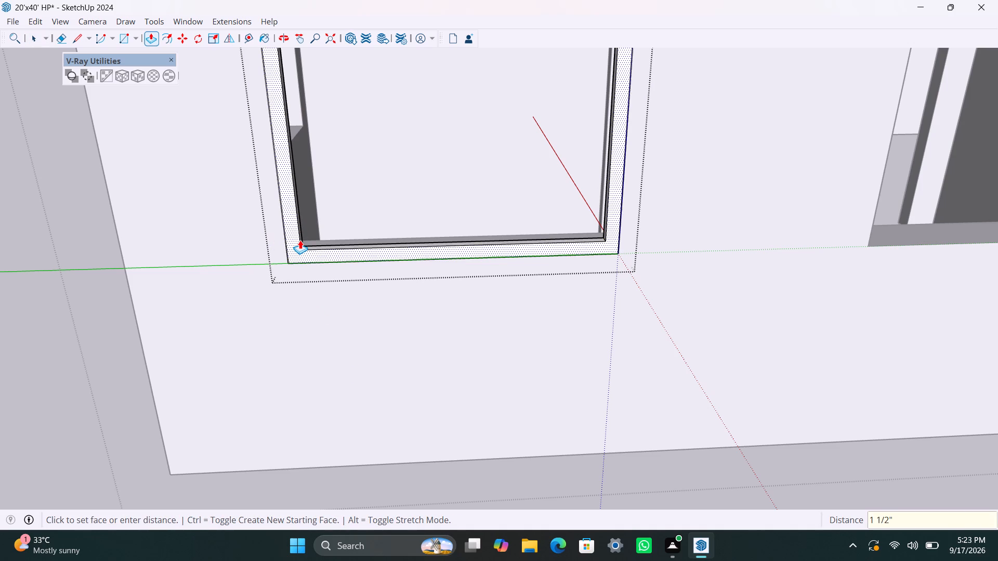
pyautogui.click(300, 240)
pyautogui.press('1')
pyautogui.write('.5"')
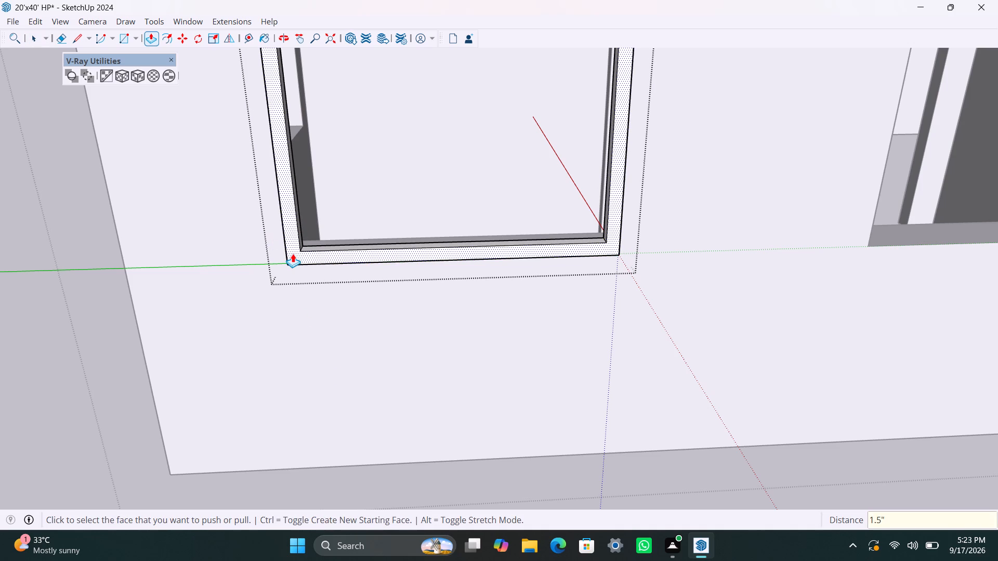
pyautogui.press('Return')
pyautogui.press('space')
# Draw a rectangle about 1' 10" by 3' 8" over half of the frame's inside and delete the face filling the other half.
pyautogui.scroll(-6, 254, 238)
pyautogui.scroll(-3, 285, 185)
pyautogui.keyDown('shift'); pyautogui.moveTo(352, 217); pyautogui.dragTo(356, 265, button='middle'); pyautogui.keyUp('shift')
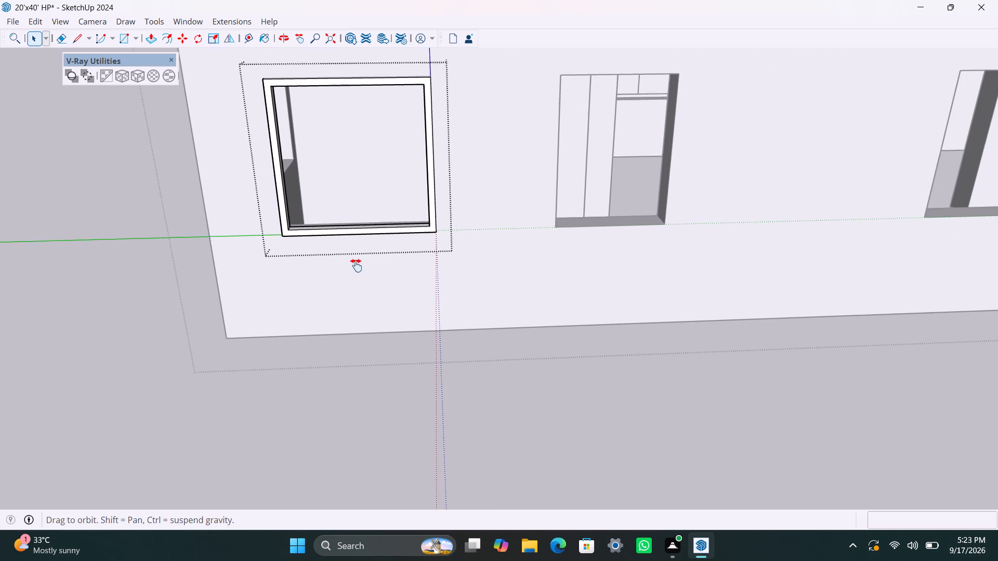
pyautogui.keyDown('shift'); pyautogui.moveTo(356, 265); pyautogui.dragTo(349, 286, button='middle'); pyautogui.keyUp('shift')
pyautogui.scroll(1, 274, 237)
pyautogui.moveTo(255, 227); pyautogui.dragTo(224, 220, button='middle')
pyautogui.press('r')
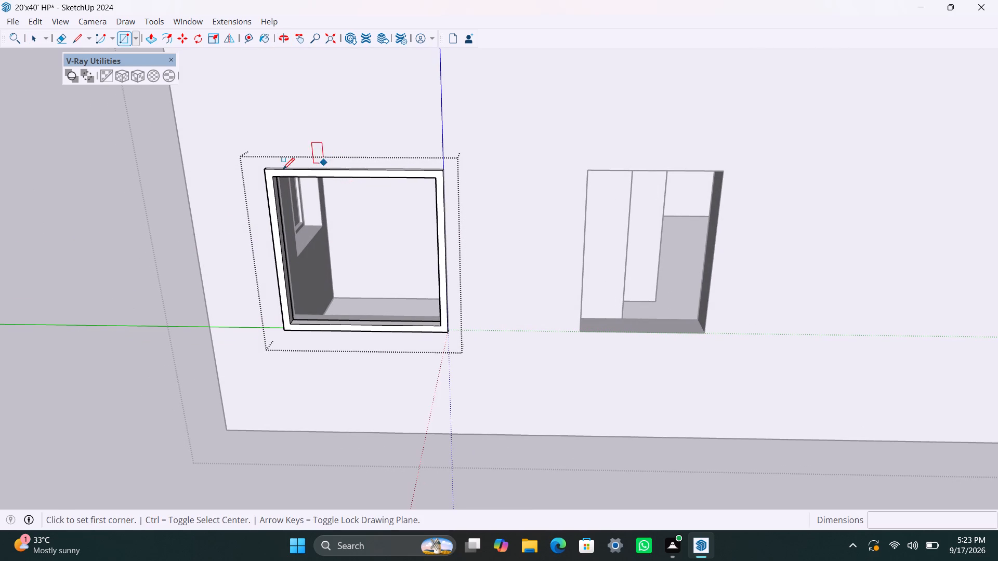
pyautogui.click(277, 178)
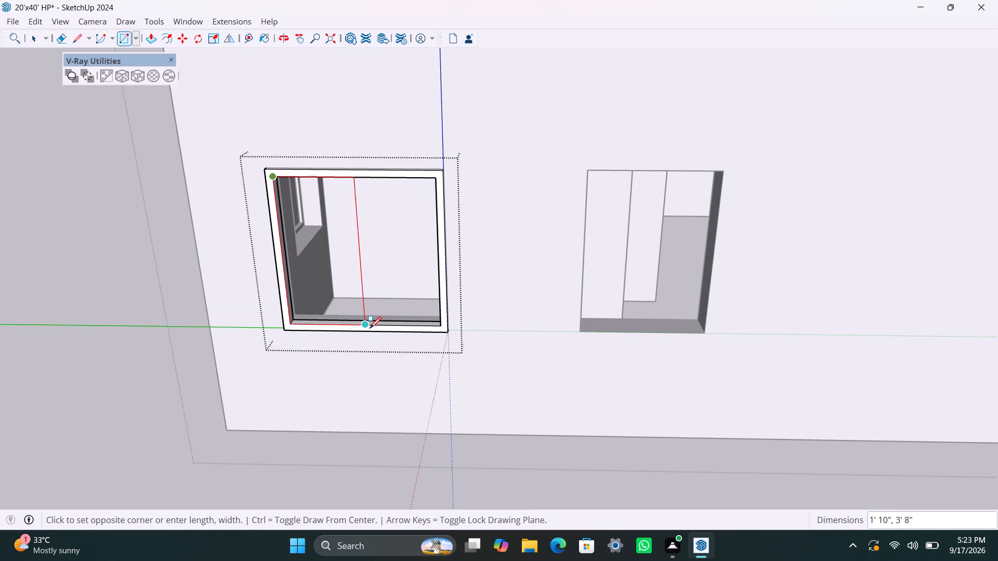
pyautogui.click(369, 327)
pyautogui.press('space')
pyautogui.click(376, 300)
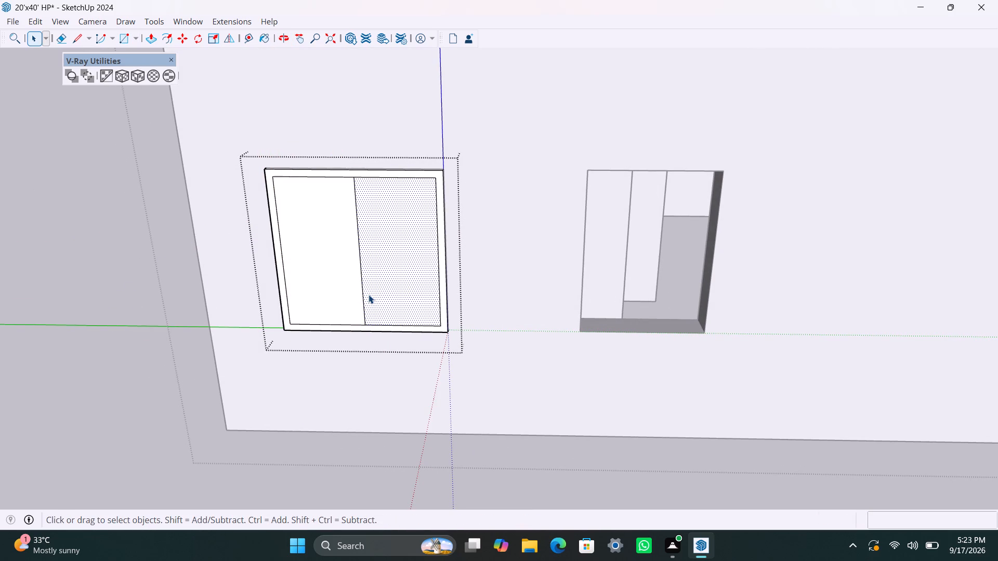
pyautogui.press('Delete')
# Group the half-width pane face with its edges and extrude it 8 mm inside the group.
pyautogui.doubleClick(344, 279)
pyautogui.moveTo(343, 279); pyautogui.dragTo(337, 281, button='right')
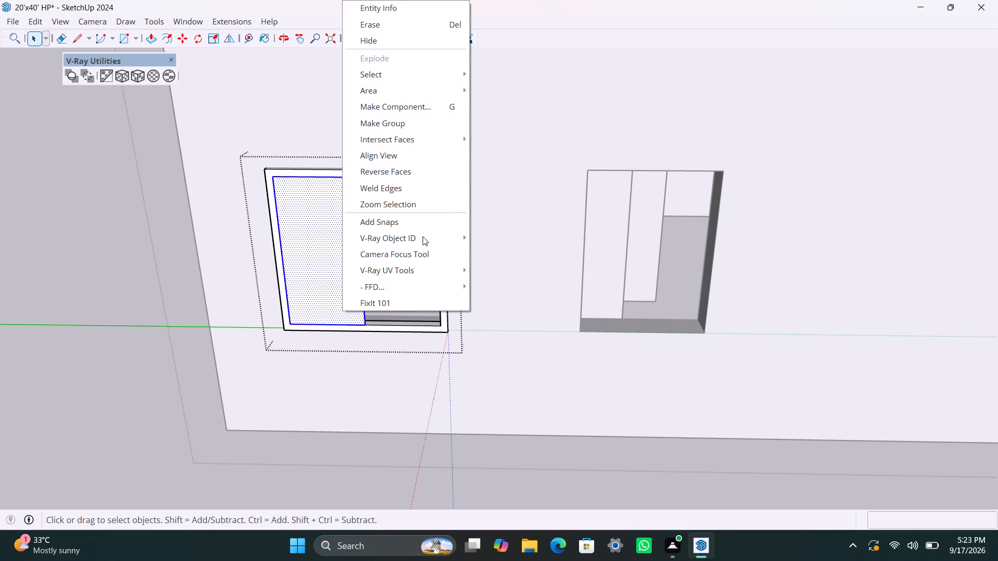
pyautogui.click(418, 127)
pyautogui.doubleClick(346, 269)
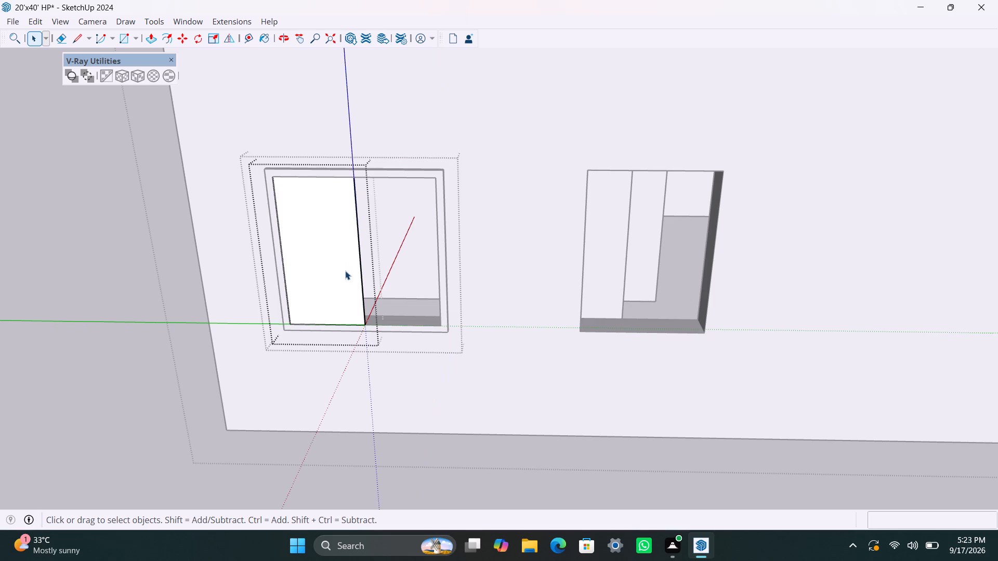
pyautogui.click(345, 271)
pyautogui.press('p')
pyautogui.click(351, 273)
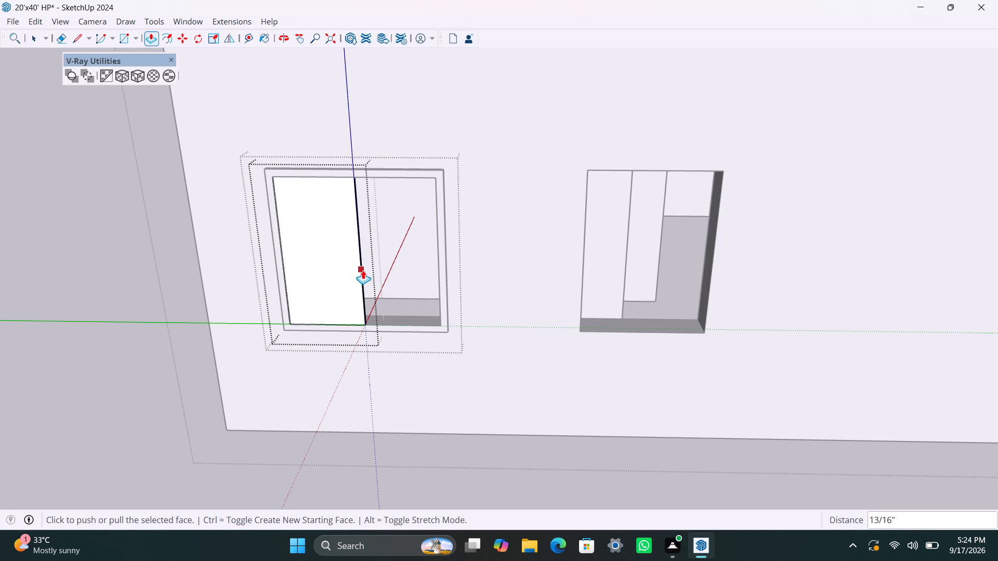
pyautogui.press('8')
pyautogui.write('MM')
pyautogui.press('Return')
pyautogui.press('space')
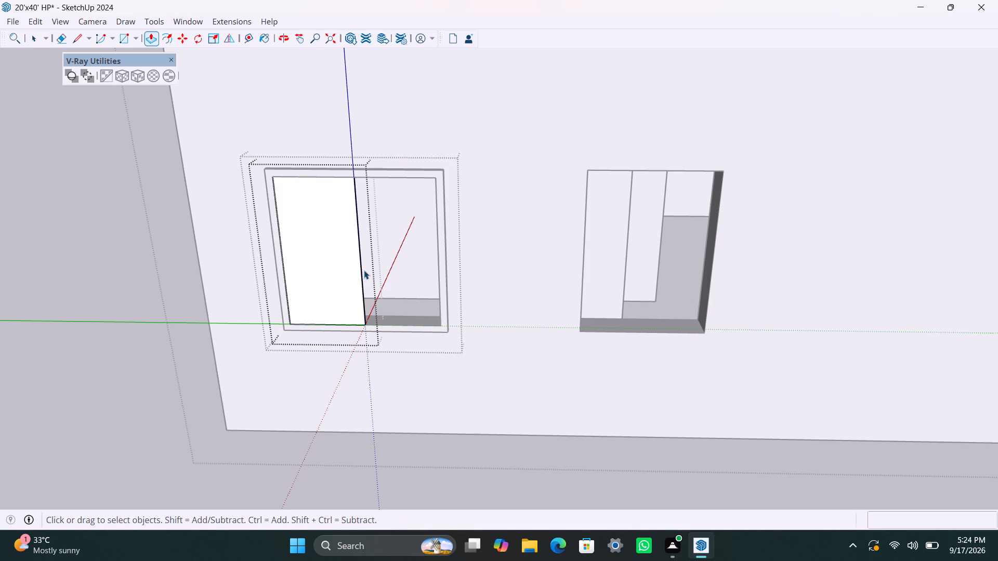
pyautogui.click(397, 389)
# Move the pane about 1 9/16" back into the frame's depth from its lower inner corner.
pyautogui.scroll(4, 365, 374)
pyautogui.moveTo(382, 317); pyautogui.dragTo(279, 377, button='middle')
pyautogui.scroll(4, 332, 280)
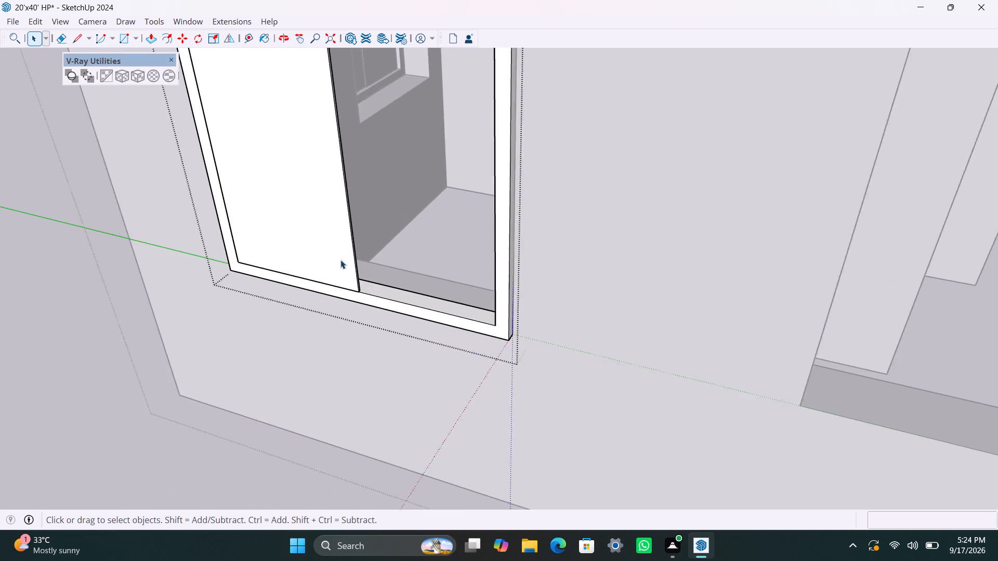
pyautogui.scroll(4, 340, 260)
pyautogui.click(343, 272)
pyautogui.scroll(6, 347, 300)
pyautogui.press('m')
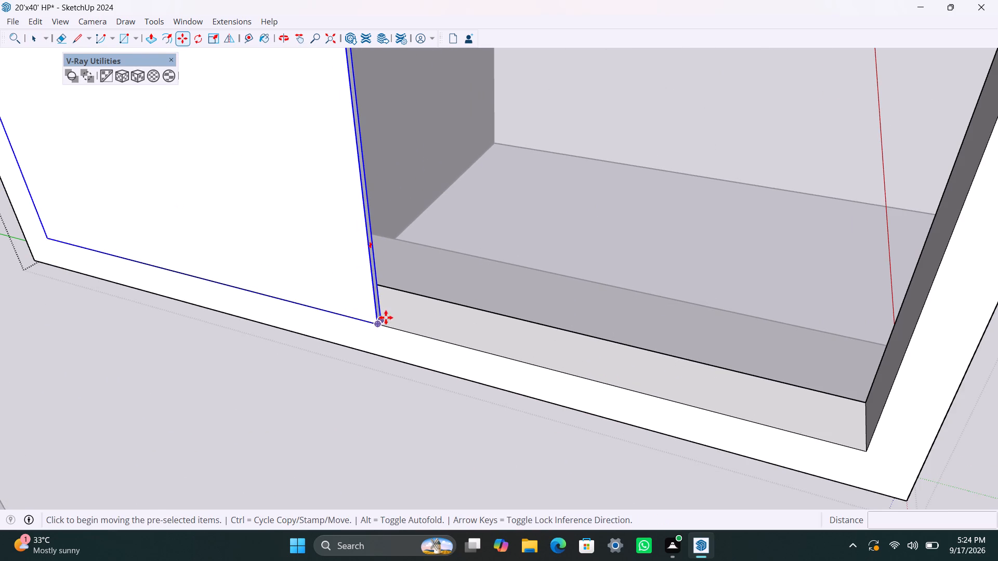
pyautogui.click(376, 323)
pyautogui.click(389, 301)
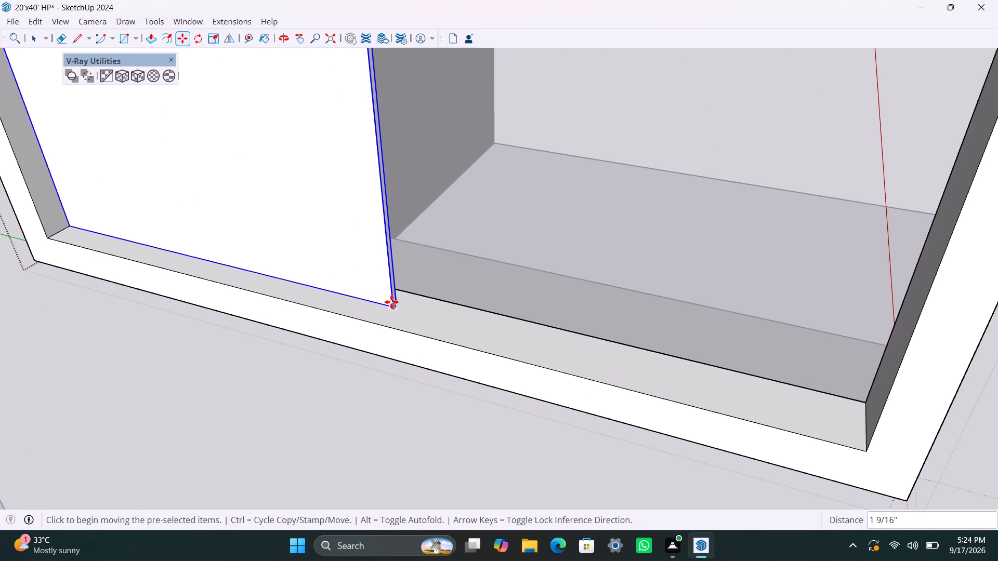
# Copy the pane across to the lower inner front corner of the frame's empty half.
pyautogui.click(392, 305)
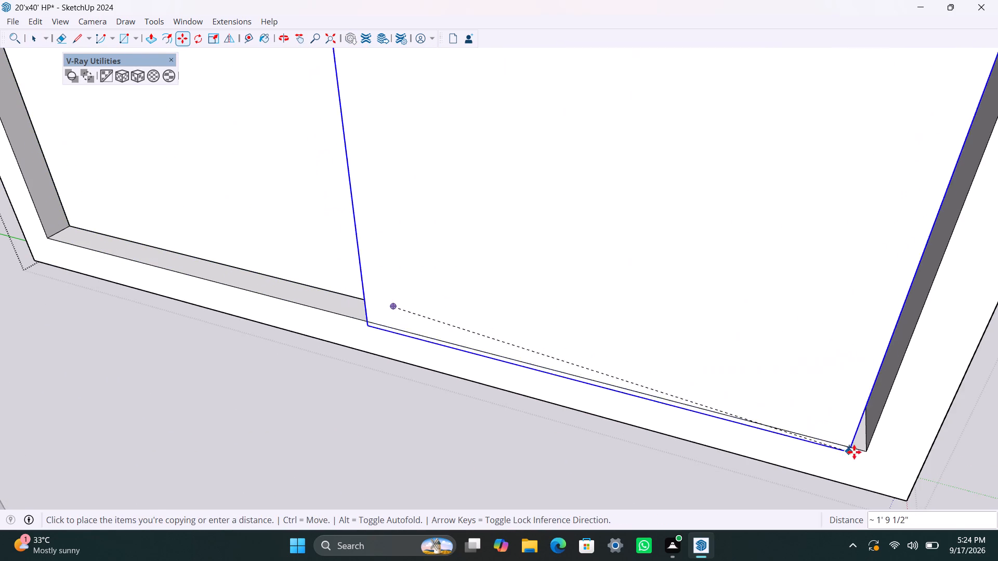
pyautogui.click(866, 444)
# Shift the copied pane about 1 1/4" back so its lower corner meets the first pane's corner, and exit the window group.
pyautogui.scroll(-4, 402, 299)
pyautogui.moveTo(380, 311); pyautogui.dragTo(651, 402, button='middle')
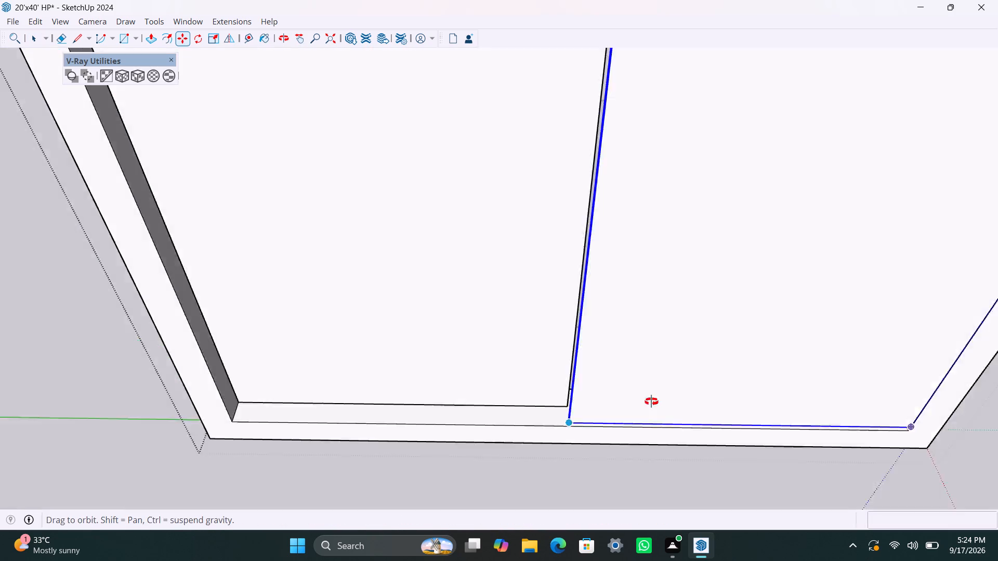
pyautogui.moveTo(651, 402); pyautogui.dragTo(714, 404, button='middle')
pyautogui.scroll(9, 826, 330)
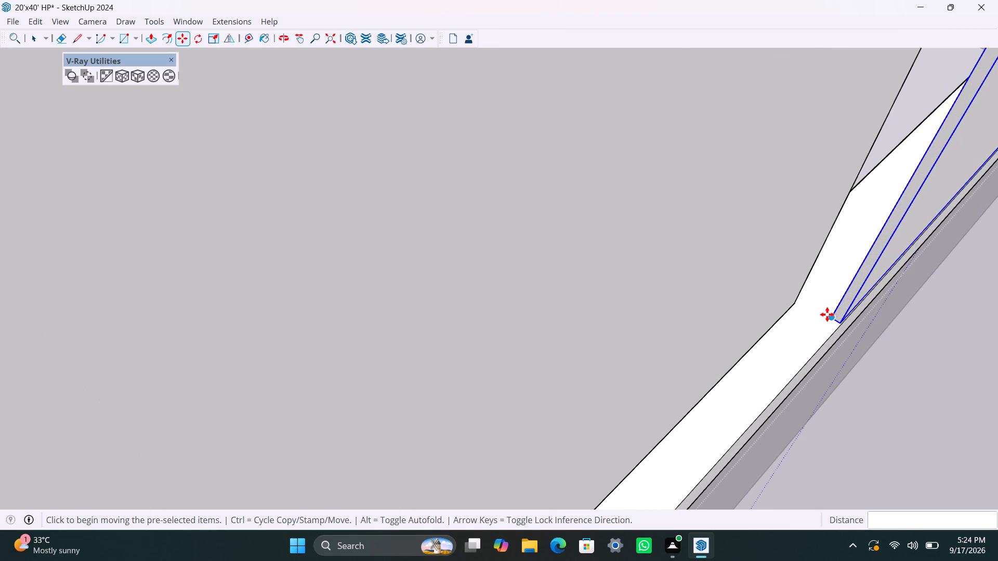
pyautogui.click(827, 316)
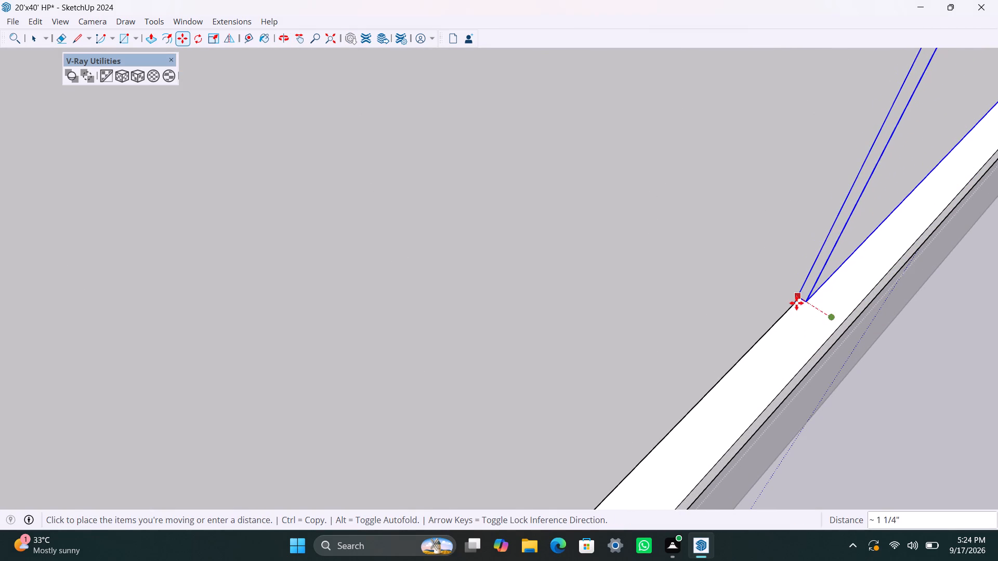
pyautogui.click(796, 306)
pyautogui.scroll(-20, 726, 306)
pyautogui.scroll(-3, 726, 306)
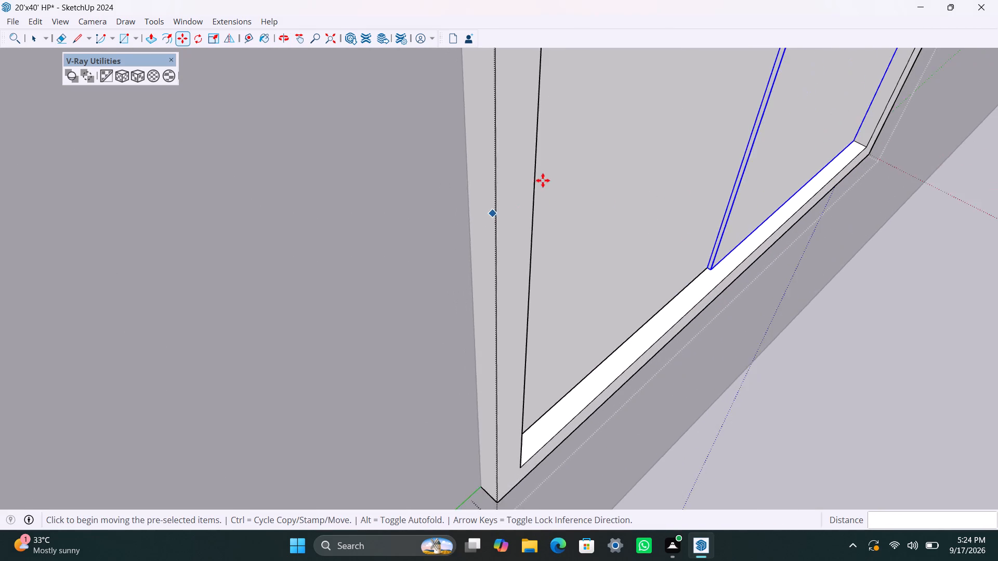
pyautogui.scroll(-4, 543, 180)
pyautogui.scroll(-20, 600, 198)
pyautogui.moveTo(681, 234); pyautogui.dragTo(533, 215, button='middle')
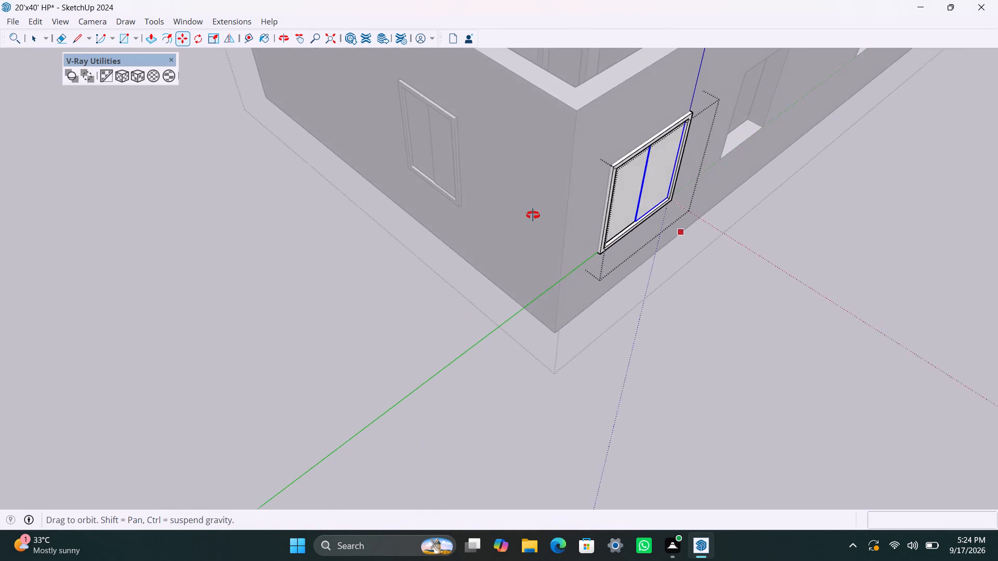
pyautogui.moveTo(533, 215); pyautogui.dragTo(285, 149, button='middle')
pyautogui.scroll(-5, 620, 308)
pyautogui.click(244, 362)
pyautogui.press('space')
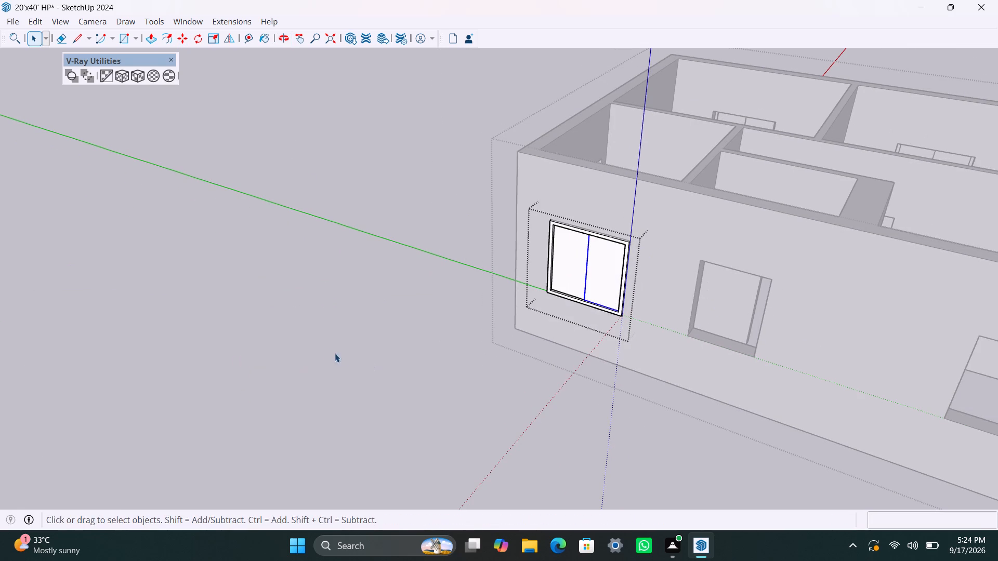
pyautogui.click(323, 350)
# Draw a 4' by 3' rectangle over the narrow opening beside the finished window in the four-opening long wall, and group it.
pyautogui.scroll(-4, 313, 305)
pyautogui.moveTo(504, 381); pyautogui.dragTo(560, 394, button='middle')
pyautogui.scroll(-3, 482, 280)
pyautogui.moveTo(392, 300); pyautogui.dragTo(229, 300, button='middle')
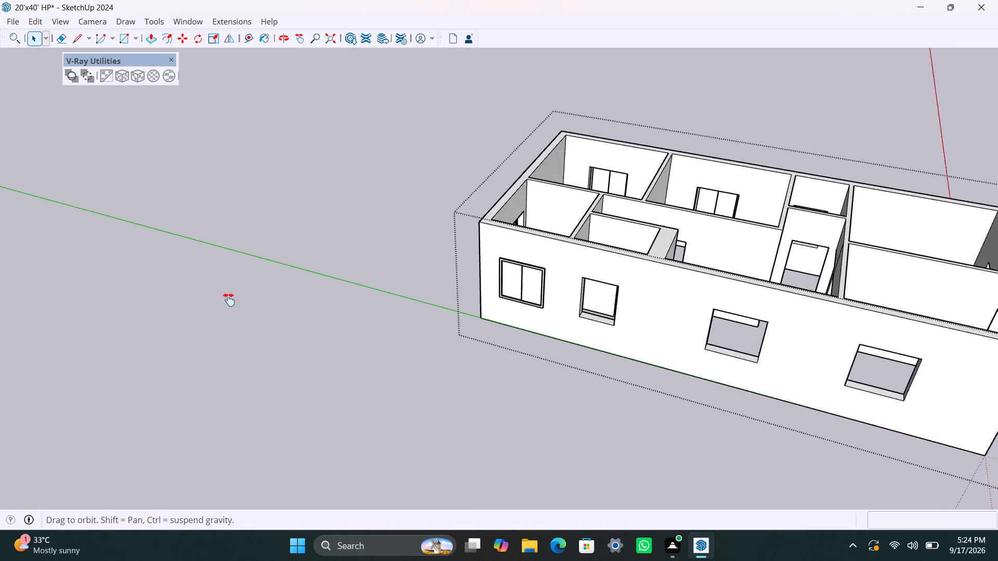
pyautogui.moveTo(229, 300); pyautogui.dragTo(186, 298, button='middle')
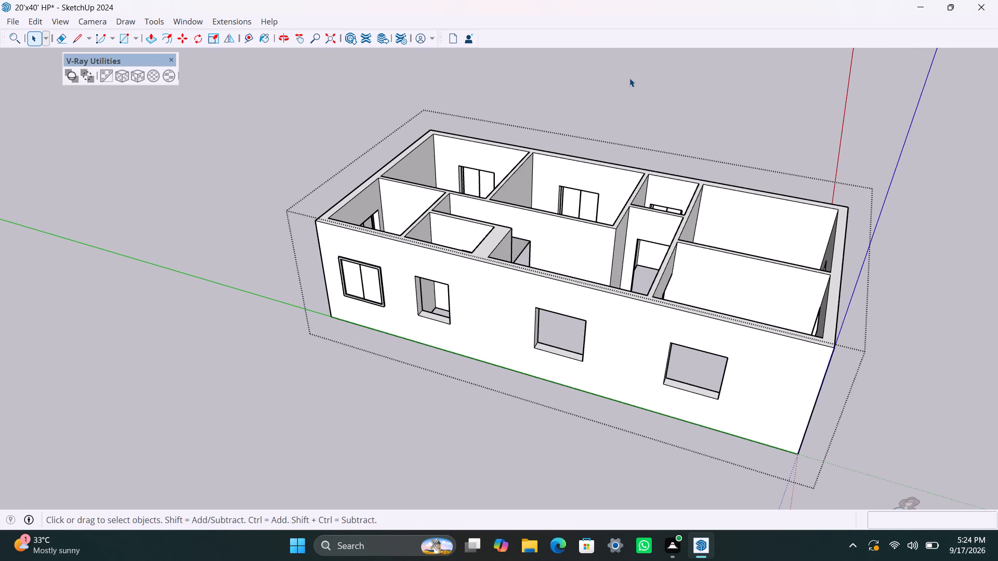
pyautogui.scroll(-3, 448, 327)
pyautogui.moveTo(436, 369); pyautogui.dragTo(605, 344, button='middle')
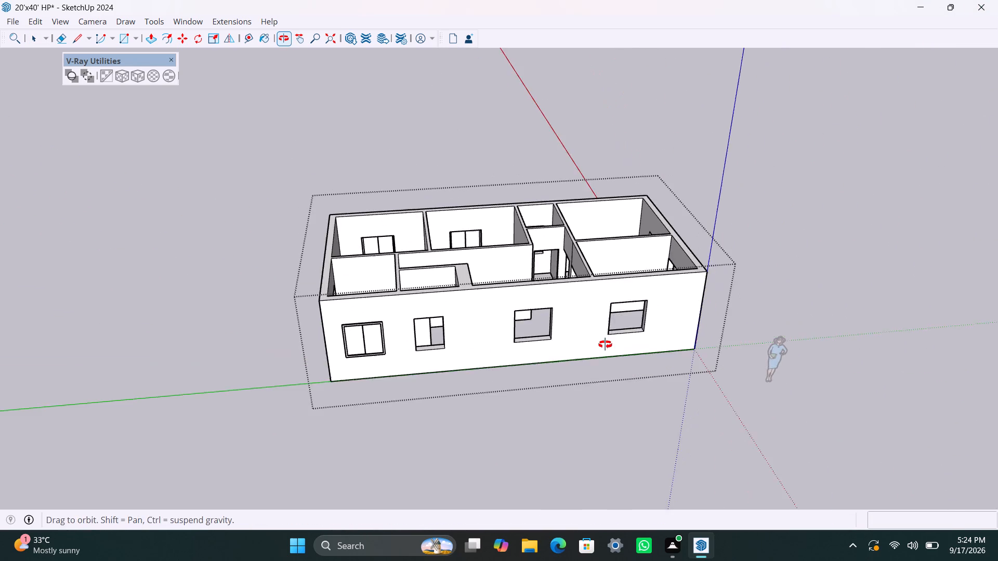
pyautogui.moveTo(605, 344); pyautogui.dragTo(599, 344, button='middle')
pyautogui.scroll(2, 426, 334)
pyautogui.moveTo(387, 353); pyautogui.dragTo(331, 289, button='middle')
pyautogui.press('r')
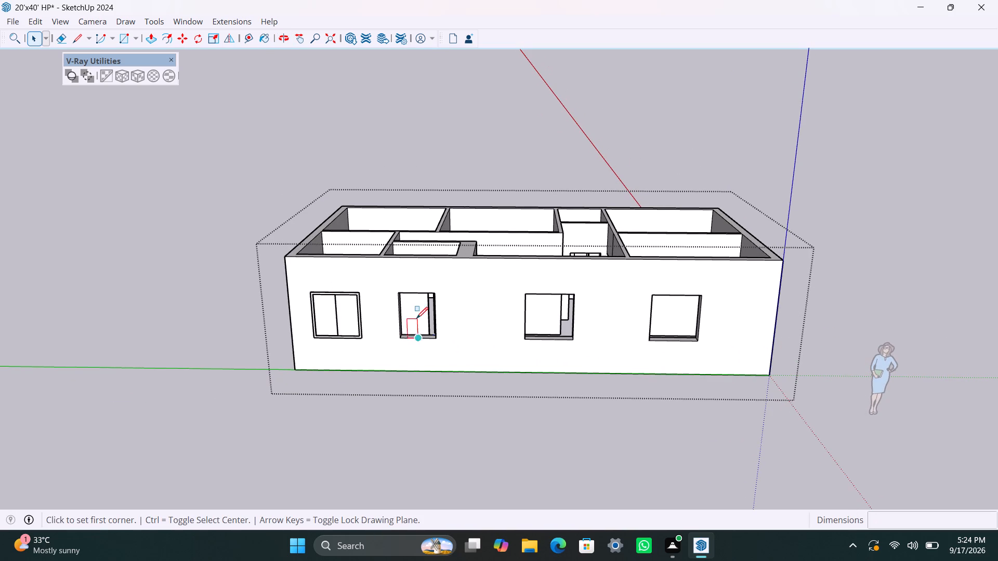
pyautogui.click(399, 294)
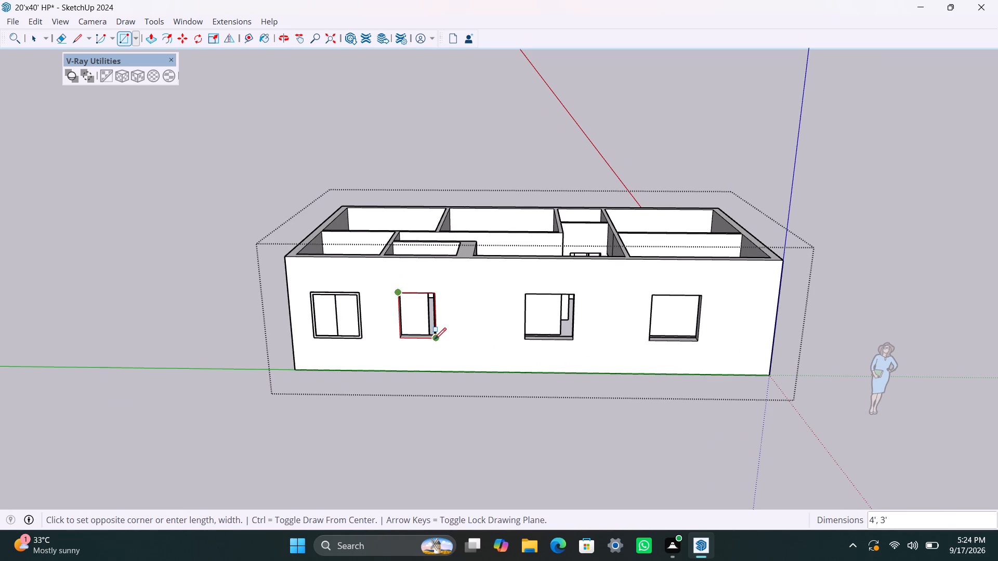
pyautogui.click(439, 340)
pyautogui.press('space')
pyautogui.doubleClick(414, 313)
pyautogui.rightClick(414, 313)
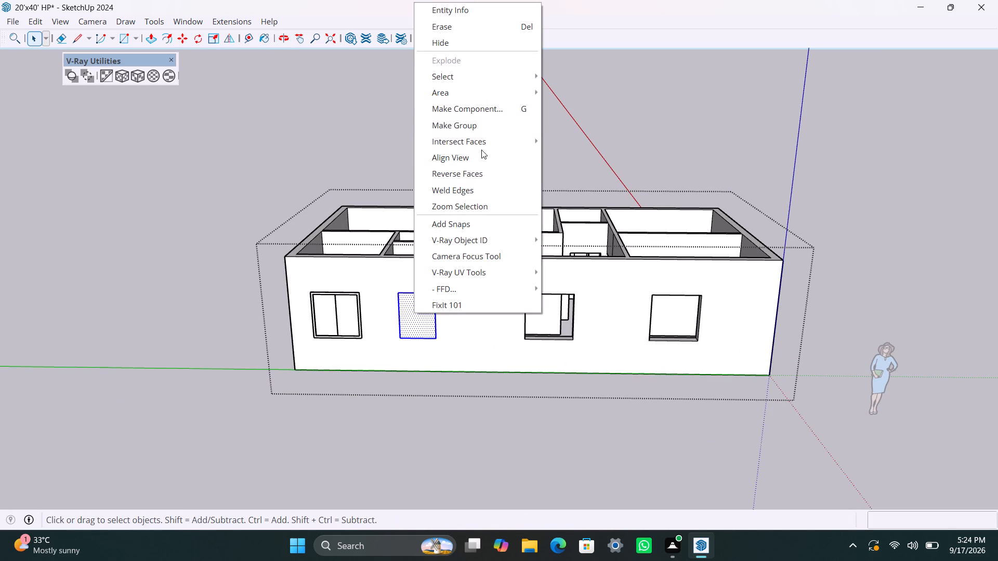
pyautogui.click(481, 129)
# Inside this group, offset the rectangle 2" inward and delete the inner face to leave a frame outline.
pyautogui.scroll(6, 404, 318)
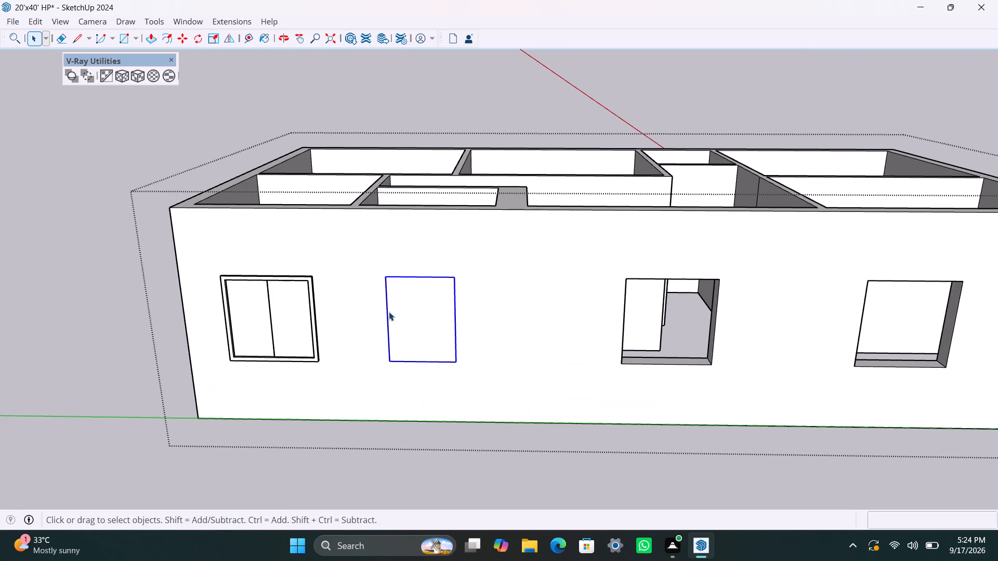
pyautogui.tripleClick(396, 306)
pyautogui.press('f')
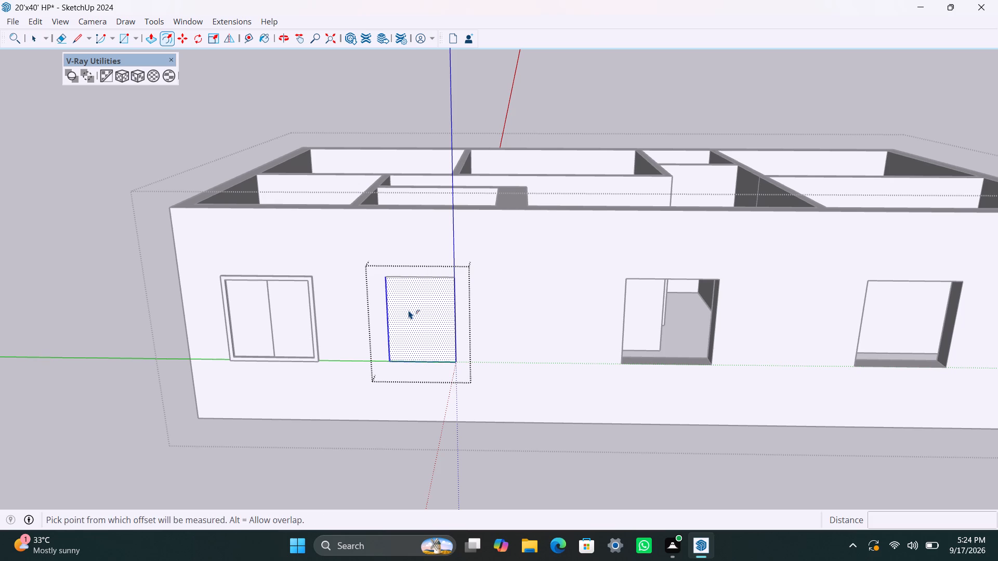
pyautogui.click(409, 310)
pyautogui.write('2"')
pyautogui.press('Return')
pyautogui.press('space')
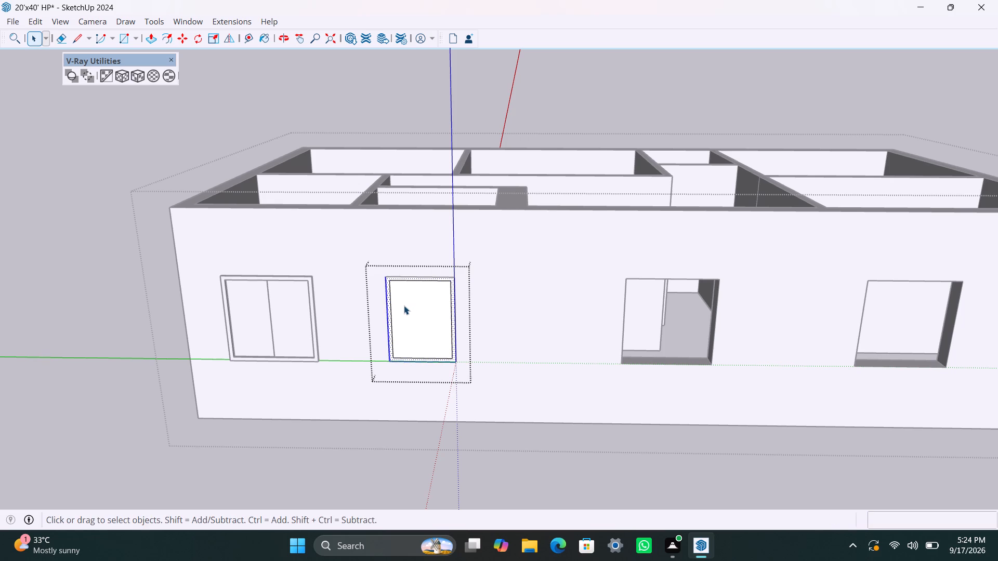
pyautogui.click(408, 317)
pyautogui.press('Delete')
# Extrude the narrow window's frame face 1.5" into the opening, and extrude its front face 1.5" outward from the wall.
pyautogui.scroll(5, 393, 345)
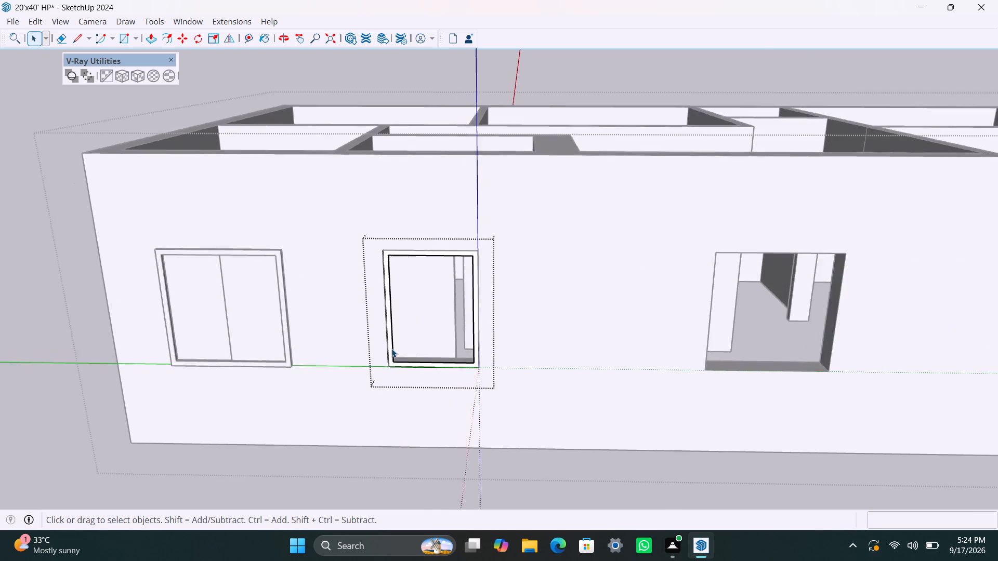
pyautogui.scroll(3, 391, 349)
pyautogui.click(392, 349)
pyautogui.scroll(5, 390, 344)
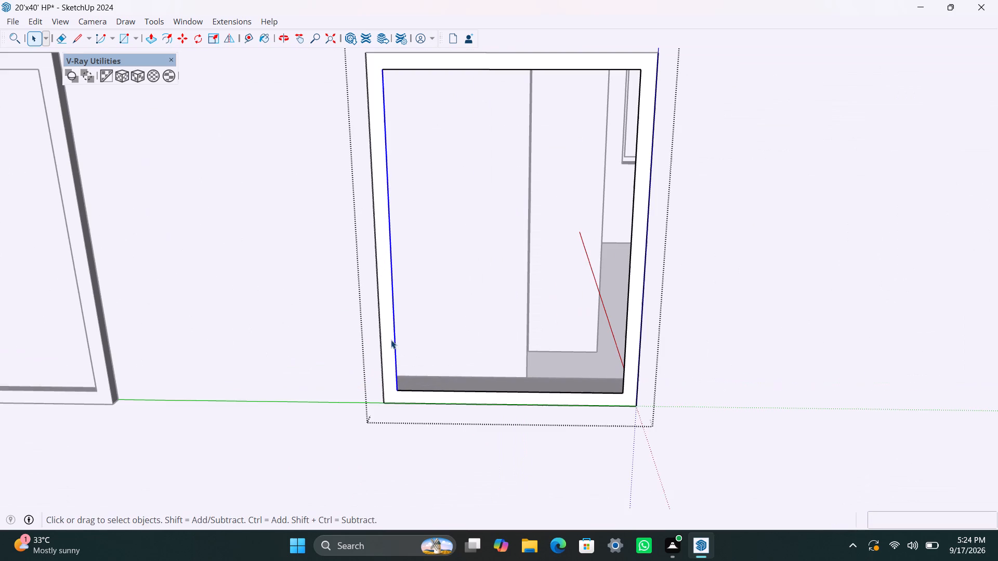
pyautogui.click(388, 330)
pyautogui.press('p')
pyautogui.click(388, 330)
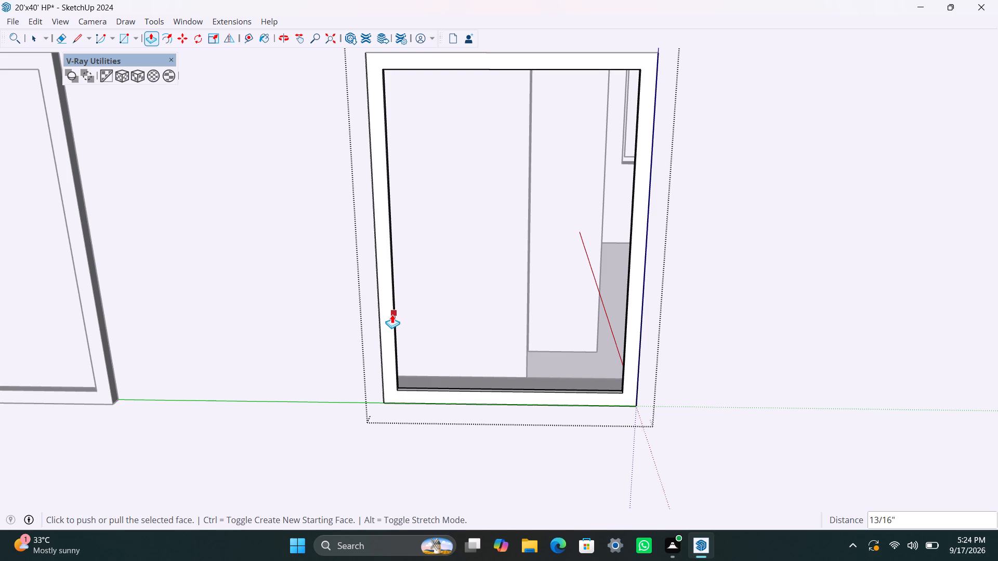
pyautogui.write('1.5"')
pyautogui.press('Return')
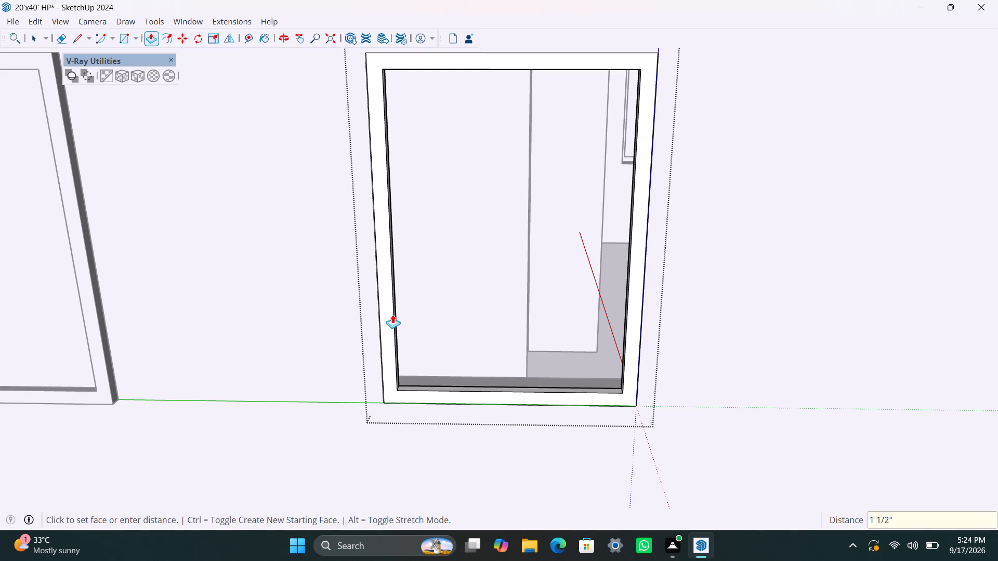
pyautogui.click(389, 327)
pyautogui.write('1.')
pyautogui.write('5"')
pyautogui.press('Return')
# Draw a 1' 4" by 3' 8" rectangle over one half of the frame's opening, delete the other half's face, and group the pane.
pyautogui.scroll(-2, 392, 196)
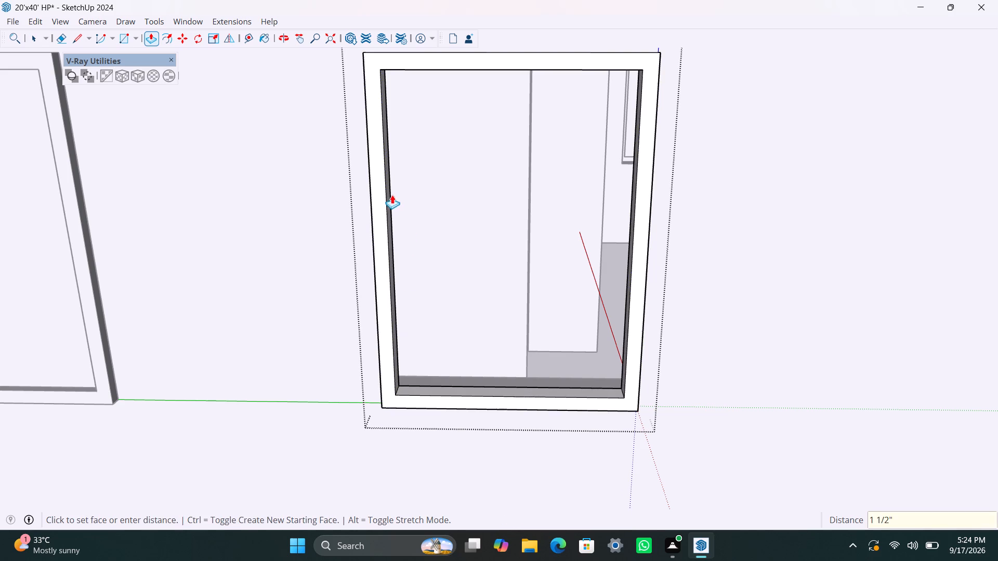
pyautogui.press('r')
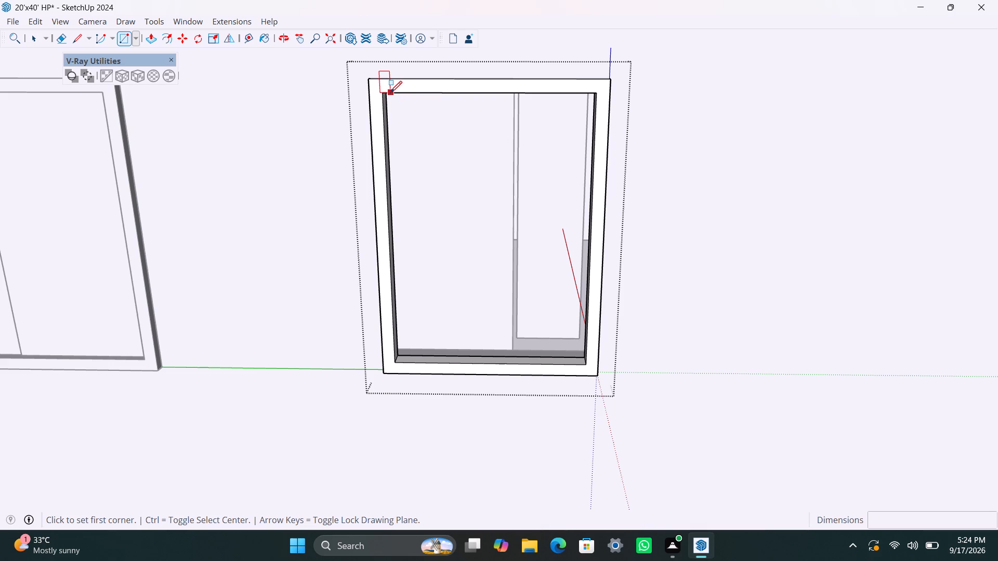
pyautogui.click(386, 92)
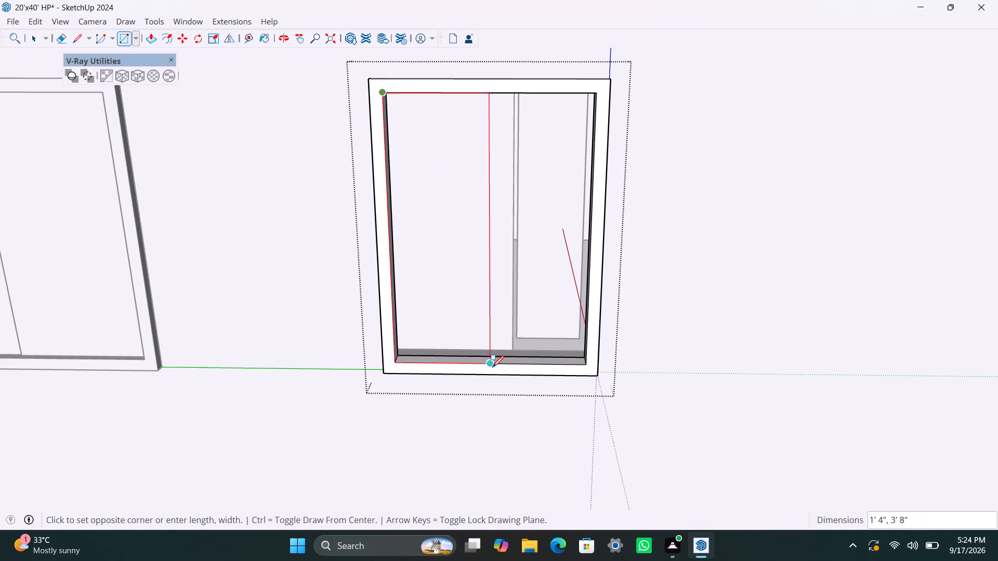
pyautogui.click(492, 366)
pyautogui.press('space')
pyautogui.click(521, 309)
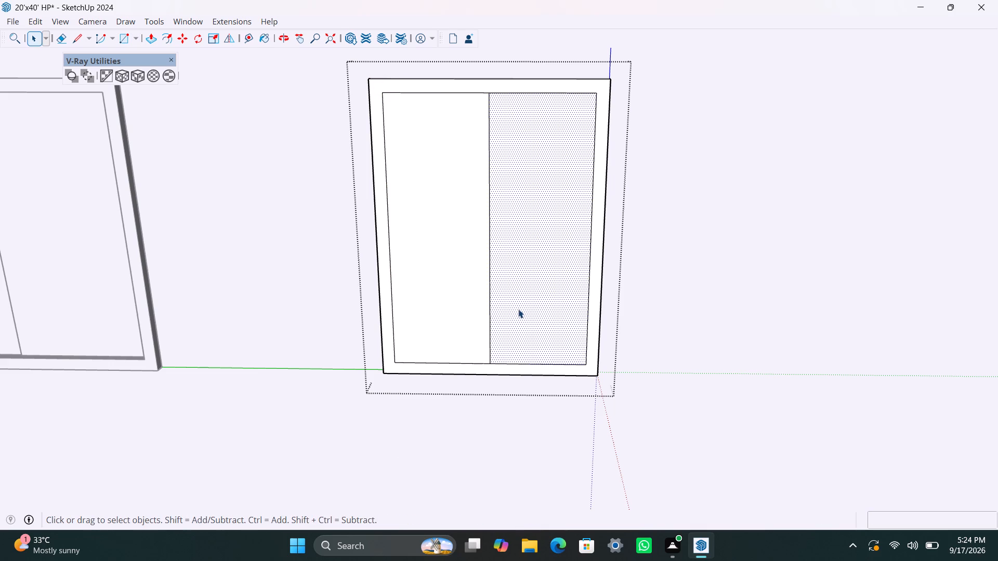
pyautogui.press('Delete')
pyautogui.doubleClick(428, 310)
pyautogui.rightClick(427, 313)
pyautogui.click(488, 126)
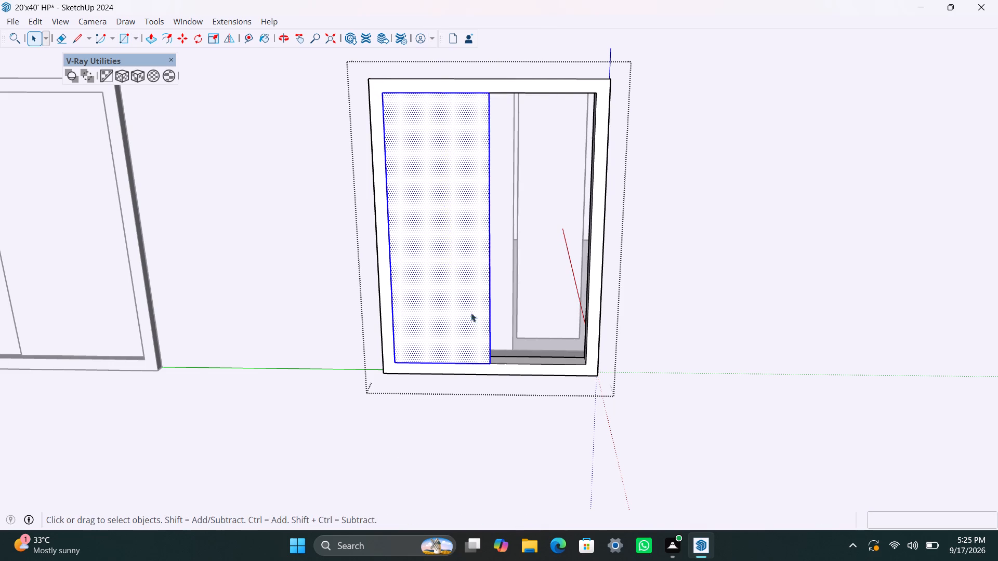
# Inside the pane group, extrude the pane face 8 mm, and exit the pane group.
pyautogui.scroll(1, 450, 369)
pyautogui.moveTo(483, 383); pyautogui.dragTo(421, 419, button='middle')
pyautogui.scroll(3, 465, 344)
pyautogui.tripleClick(468, 340)
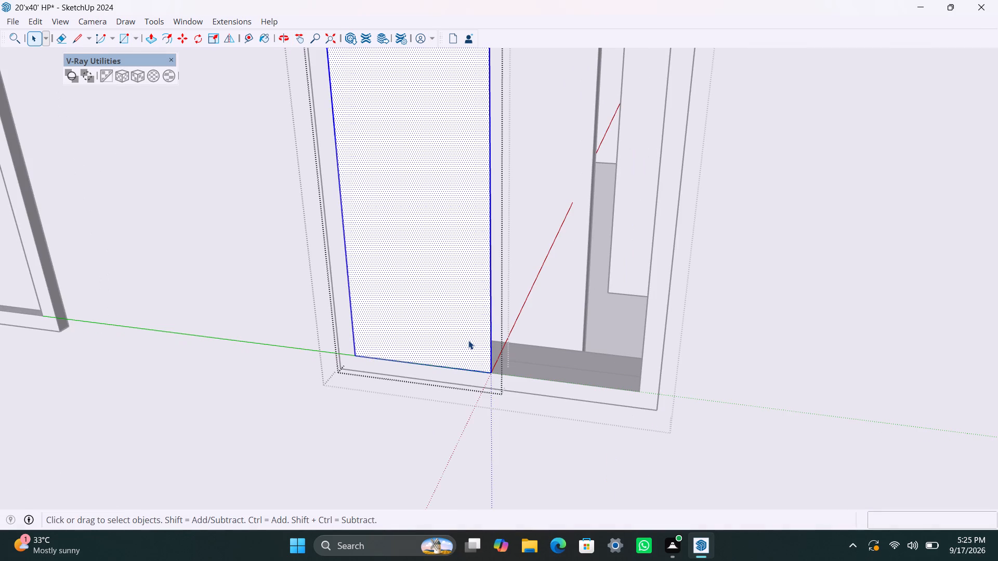
pyautogui.press('p')
pyautogui.click(468, 339)
pyautogui.scroll(6, 491, 323)
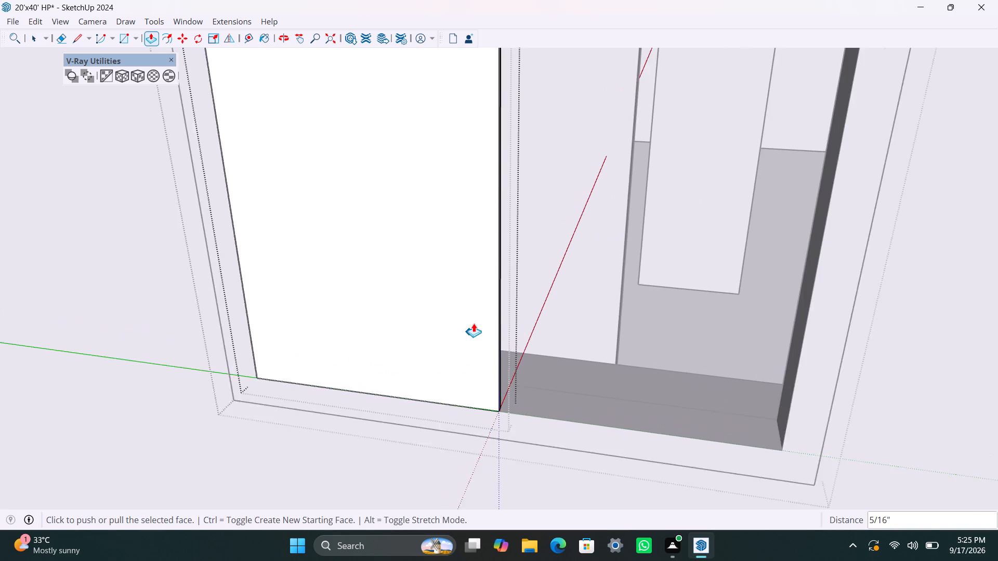
pyautogui.scroll(3, 474, 323)
pyautogui.click(475, 324)
pyautogui.write('8MM')
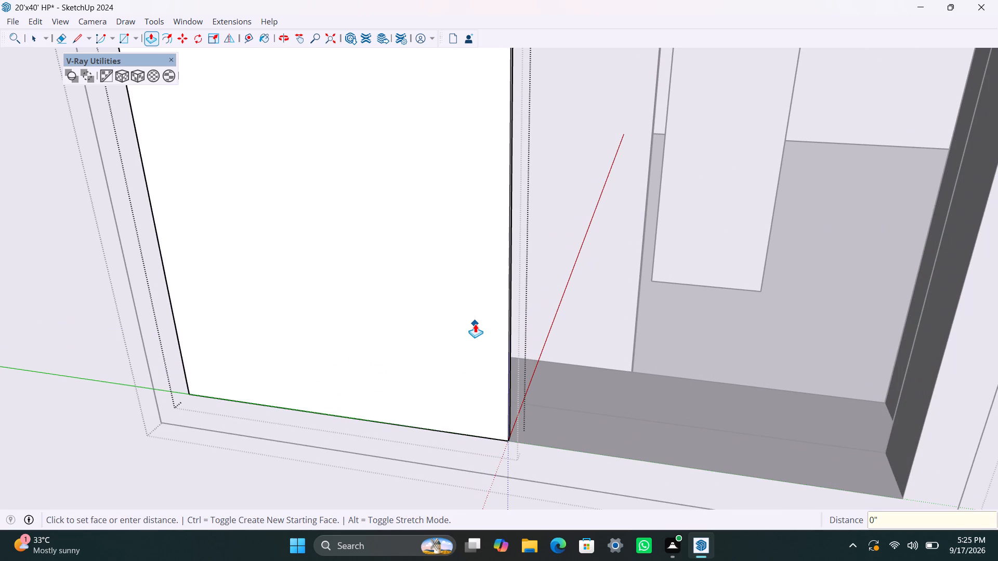
pyautogui.press('Return')
pyautogui.press('space')
pyautogui.click(483, 488)
# Move the pane back from the frame's front edge into the frame's depth.
pyautogui.click(498, 408)
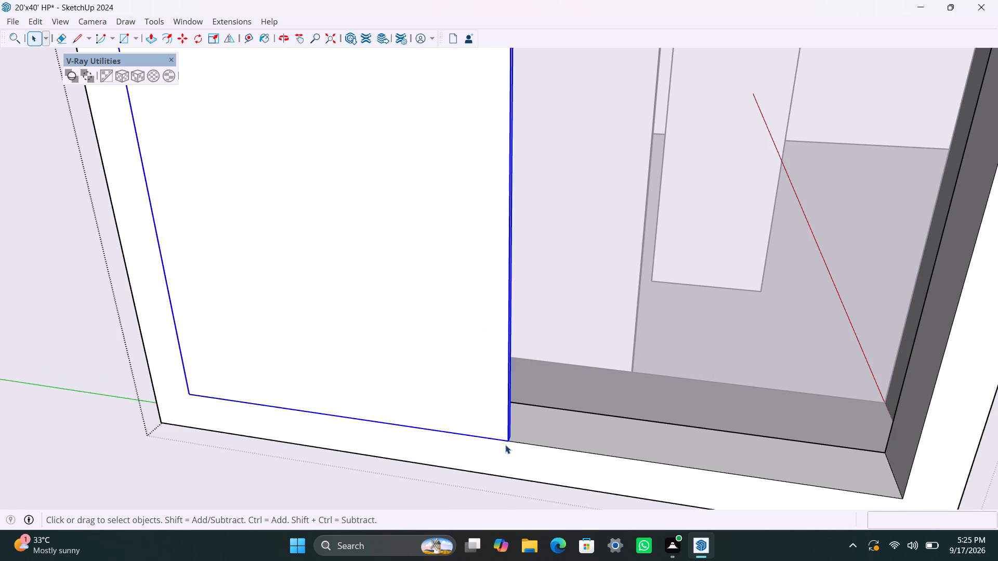
pyautogui.scroll(3, 505, 445)
pyautogui.press('m')
pyautogui.click(505, 438)
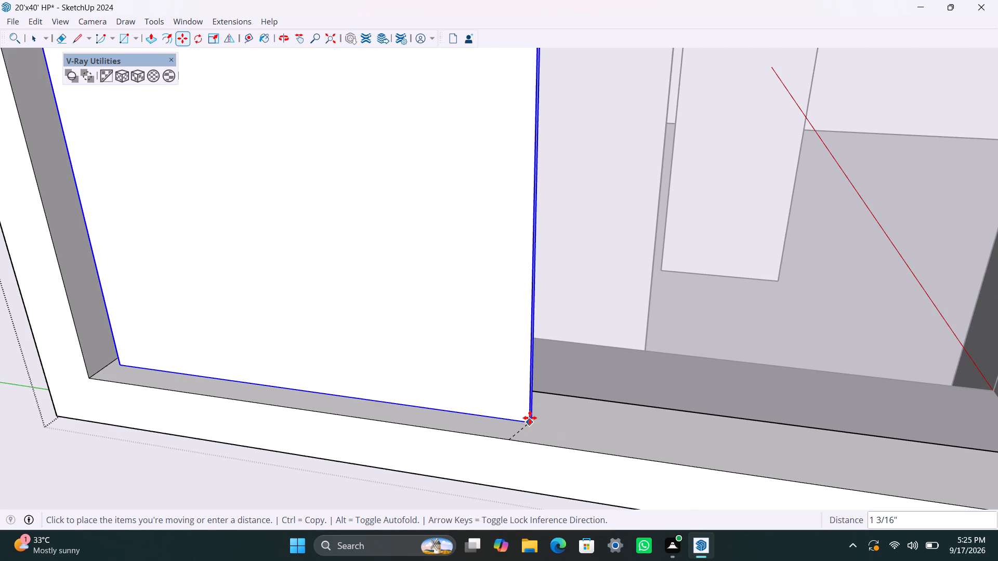
pyautogui.click(518, 409)
# Copy the pane across to the lower inner front corner of the frame's empty half.
pyautogui.scroll(-7, 511, 406)
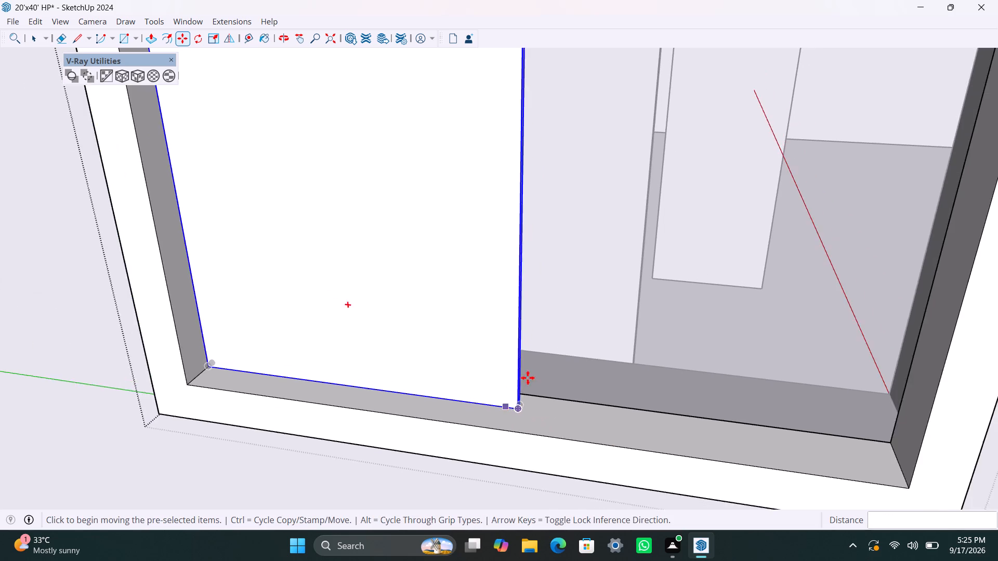
pyautogui.scroll(-7, 528, 378)
pyautogui.moveTo(520, 398); pyautogui.dragTo(523, 405)
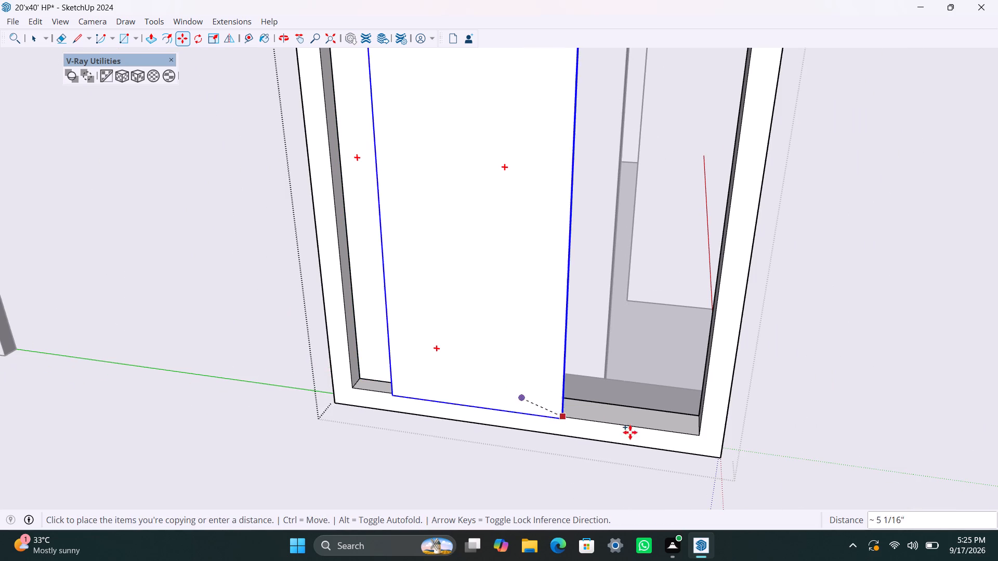
pyautogui.click(700, 434)
# Shift the copied pane about 1 3/4" back so its lower corner meets the first pane's corner, and exit the window group.
pyautogui.scroll(3, 441, 396)
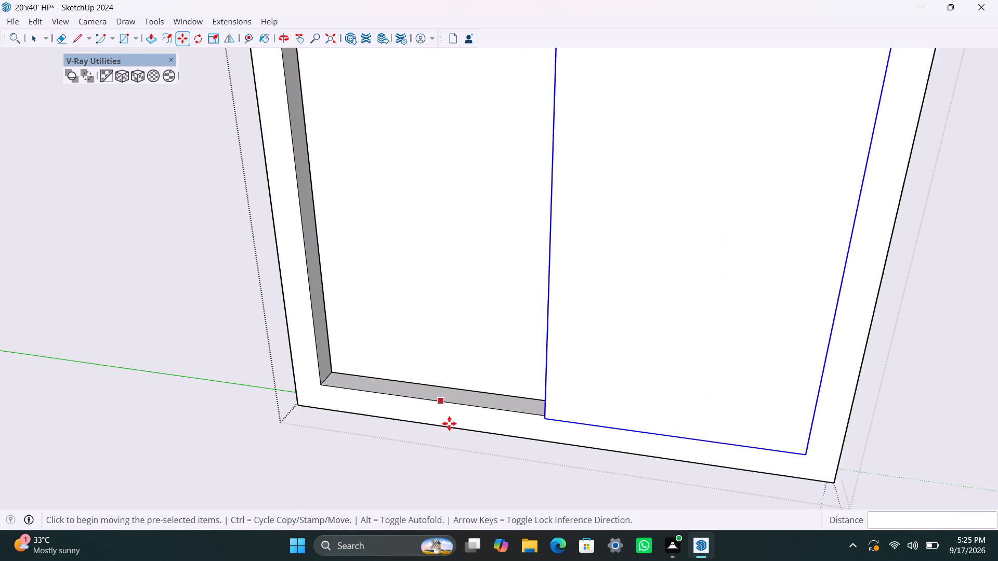
pyautogui.scroll(1, 450, 424)
pyautogui.moveTo(458, 429); pyautogui.dragTo(883, 472, button='middle')
pyautogui.scroll(8, 610, 357)
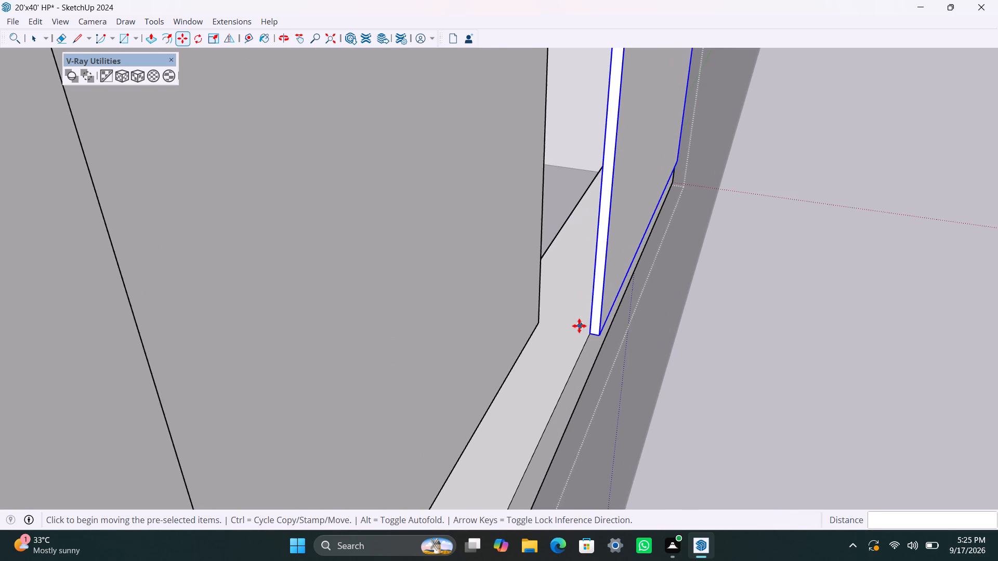
pyautogui.moveTo(590, 334); pyautogui.dragTo(584, 333)
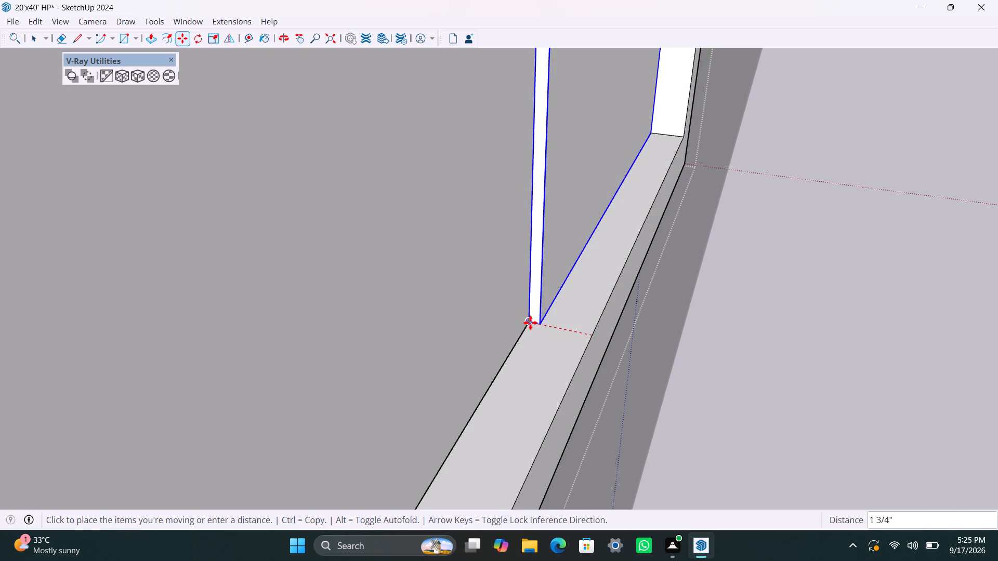
pyautogui.click(530, 323)
pyautogui.scroll(-20, 559, 344)
pyautogui.scroll(-12, 559, 344)
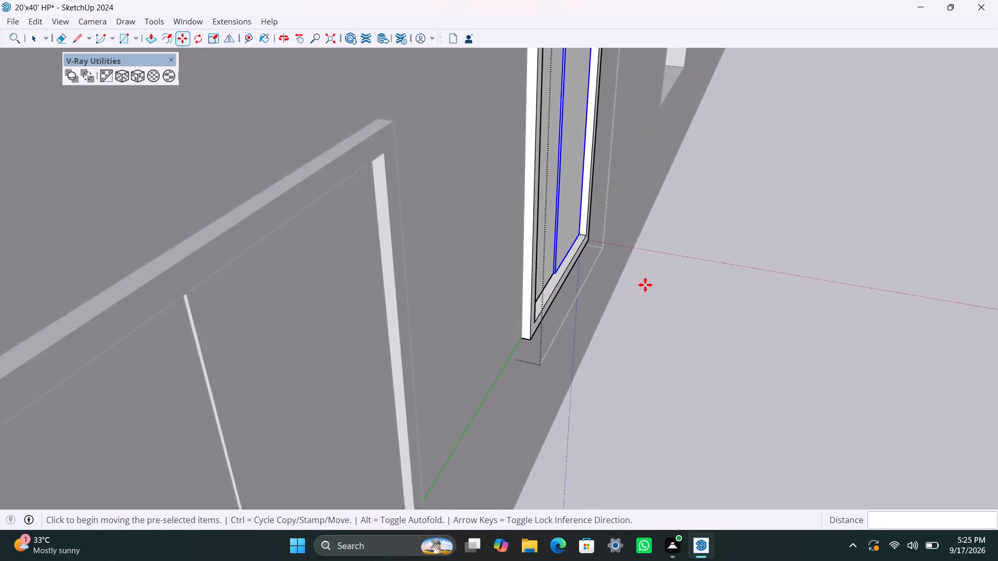
pyautogui.scroll(-6, 645, 285)
pyautogui.scroll(-7, 674, 248)
pyautogui.moveTo(704, 284); pyautogui.dragTo(326, 199, button='middle')
pyautogui.scroll(-5, 376, 257)
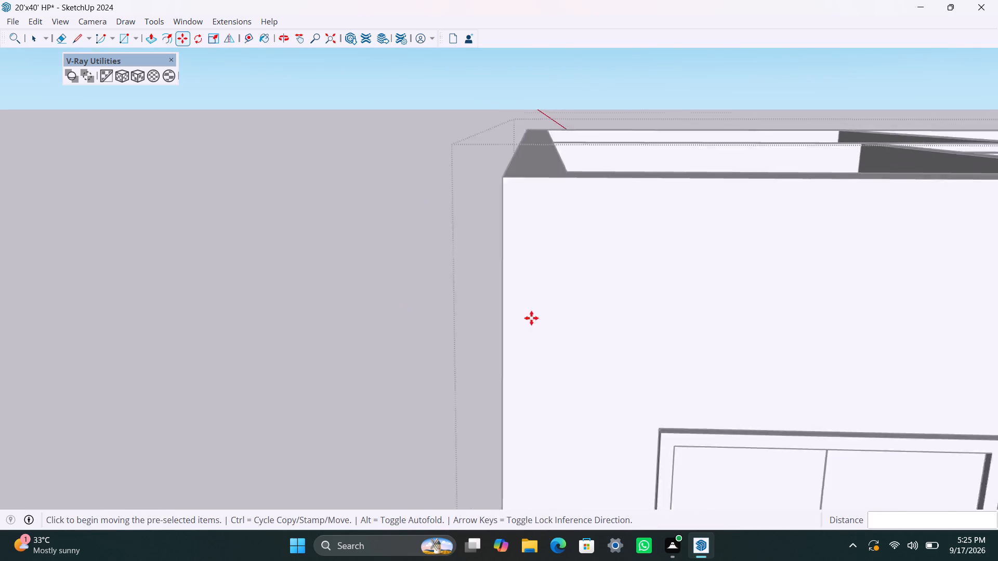
pyautogui.scroll(-7, 531, 318)
pyautogui.keyDown('shift'); pyautogui.moveTo(549, 306); pyautogui.dragTo(12, 105, button='middle'); pyautogui.keyUp('shift')
pyautogui.scroll(-12, 284, 219)
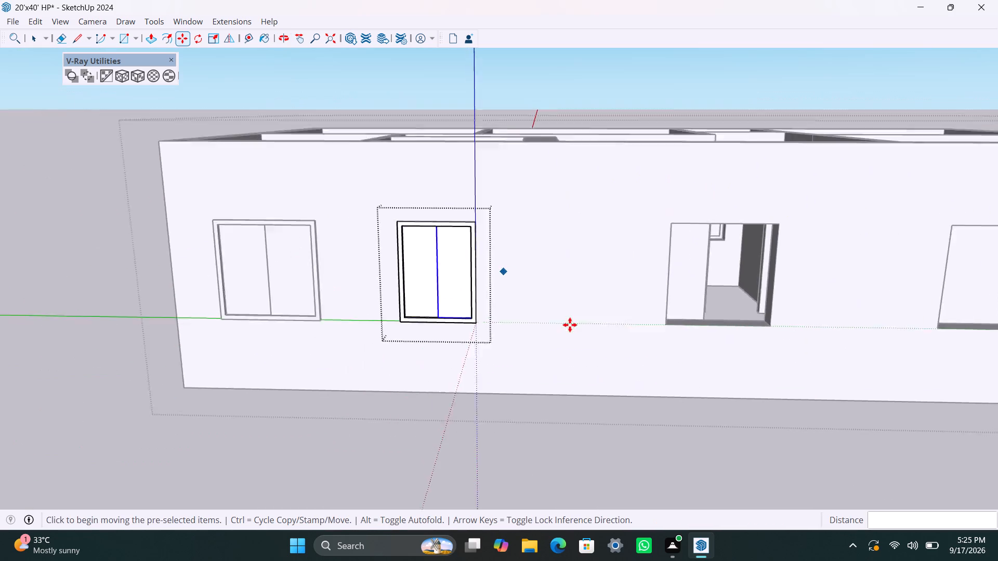
pyautogui.press('space')
pyautogui.click(669, 410)
# Draw a rectangle over the wide opening next to the finished narrow window, corner to corner, and group its face and edges.
pyautogui.scroll(-3, 660, 335)
pyautogui.keyDown('shift'); pyautogui.moveTo(568, 305); pyautogui.dragTo(362, 306, button='middle'); pyautogui.keyUp('shift')
pyautogui.scroll(3, 437, 322)
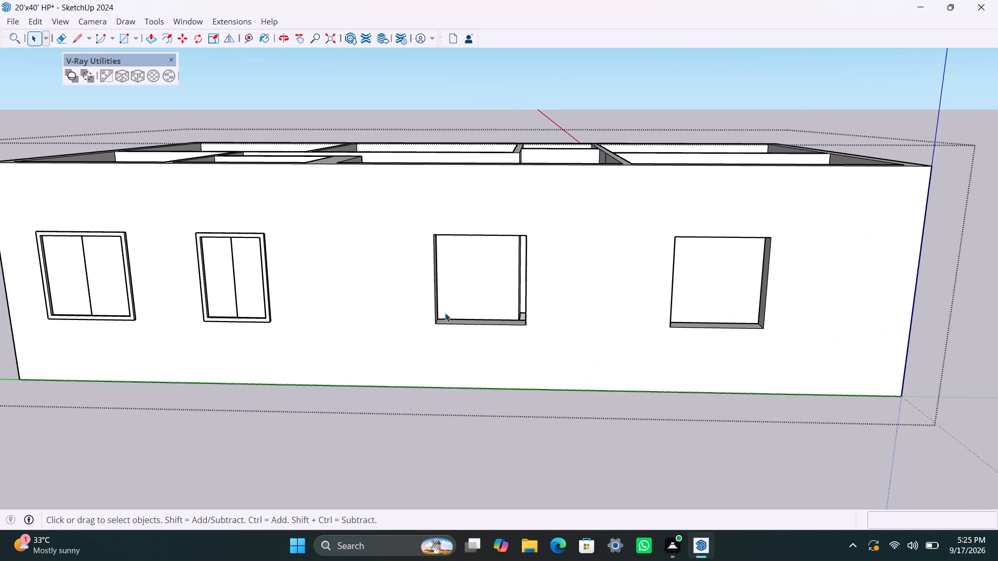
pyautogui.press('r')
pyautogui.click(437, 235)
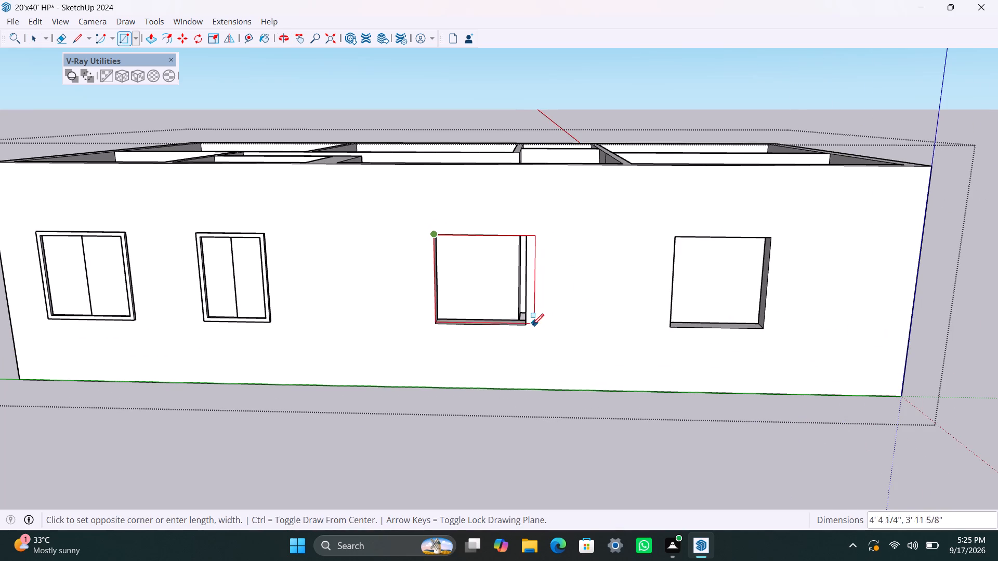
pyautogui.click(526, 324)
pyautogui.press('space')
pyautogui.doubleClick(495, 295)
pyautogui.rightClick(492, 292)
pyautogui.click(413, 281)
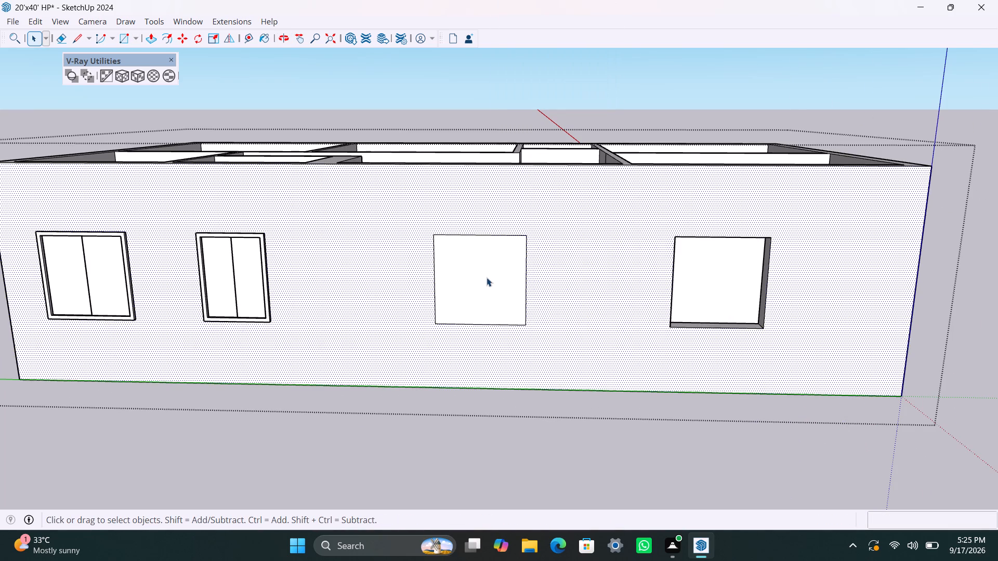
pyautogui.tripleClick(487, 277)
pyautogui.doubleClick(475, 277)
pyautogui.rightClick(475, 277)
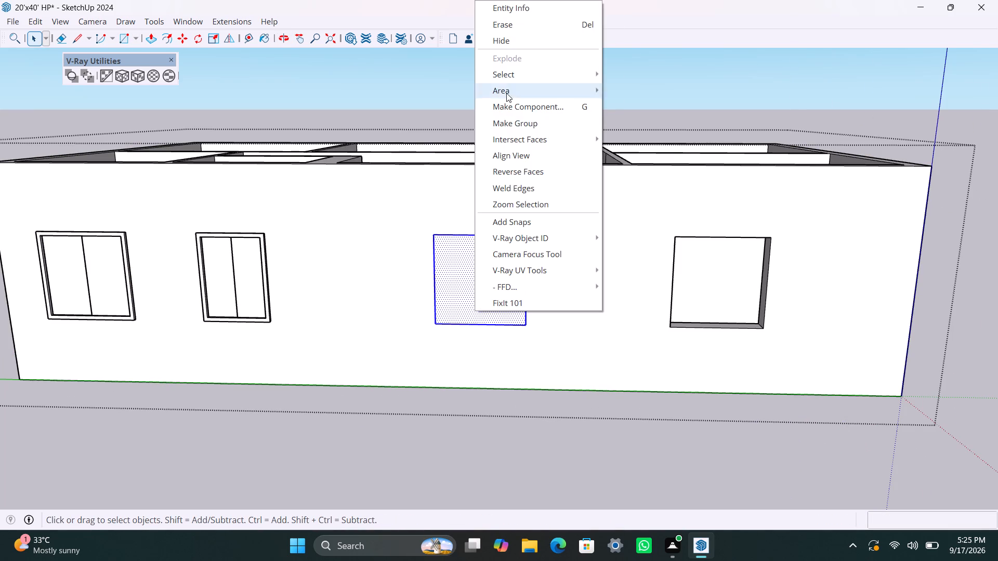
pyautogui.click(505, 118)
# Inside this group, offset the rectangle 2" inward and delete the inner face to leave a frame outline.
pyautogui.doubleClick(466, 250)
pyautogui.click(447, 257)
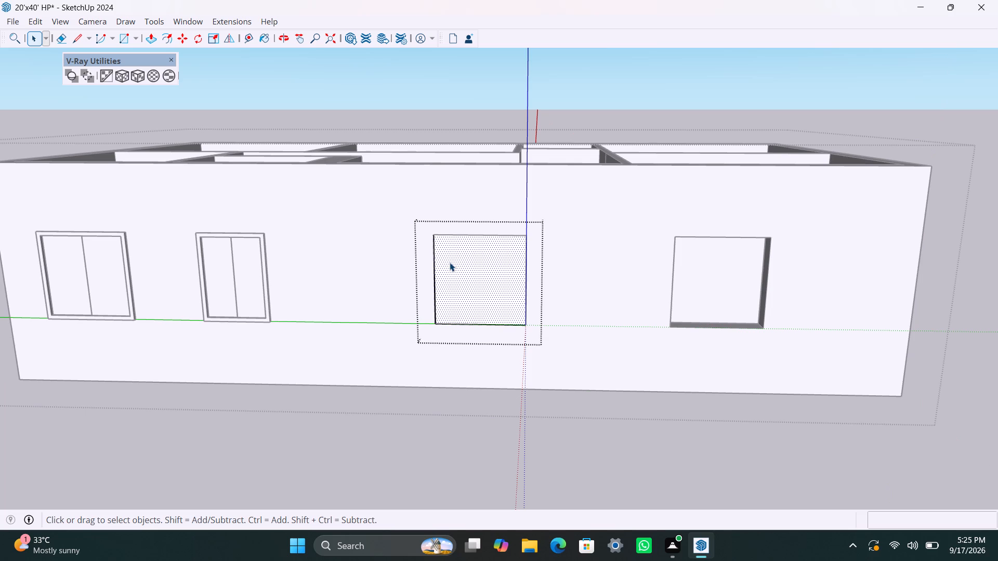
pyautogui.press('f')
pyautogui.click(450, 263)
pyautogui.write('2"')
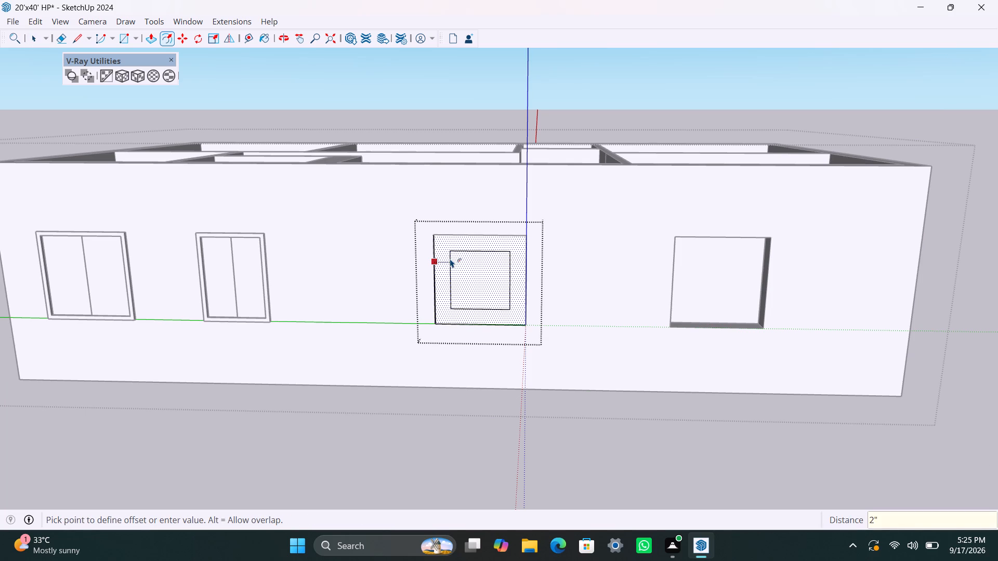
pyautogui.press('Return')
pyautogui.press('space')
pyautogui.click(460, 272)
pyautogui.press('Delete')
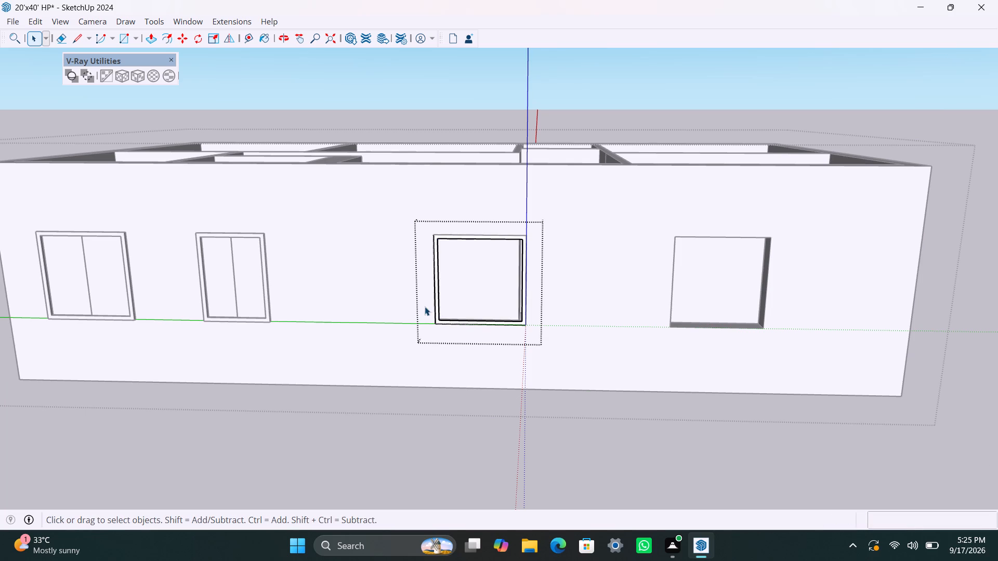
# Extrude the new frame face 1.5" into the opening, and extrude its front face 1.5" outward from the wall.
pyautogui.scroll(11, 425, 305)
pyautogui.click(441, 287)
pyautogui.press('p')
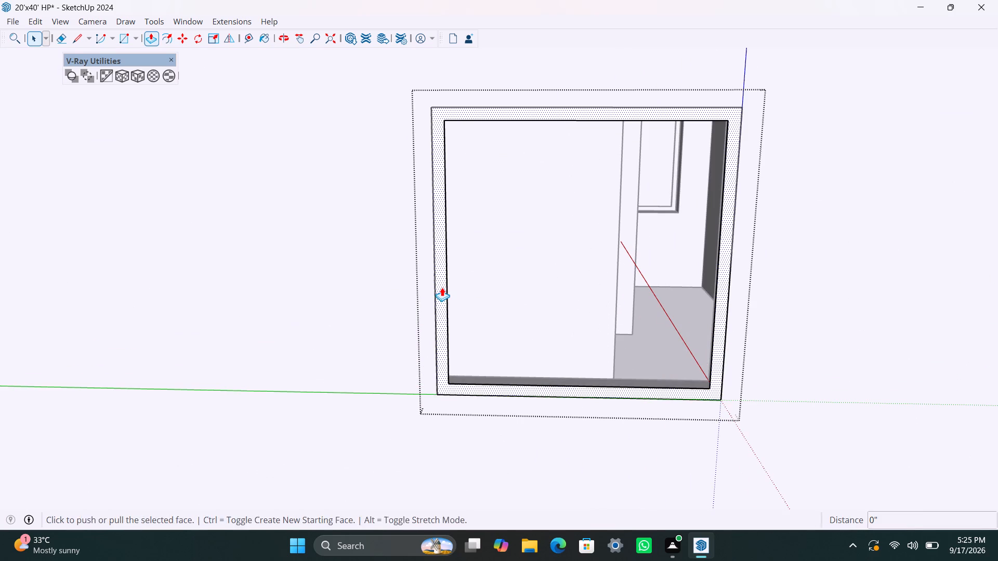
pyautogui.click(442, 287)
pyautogui.write('1.5"')
pyautogui.press('Return')
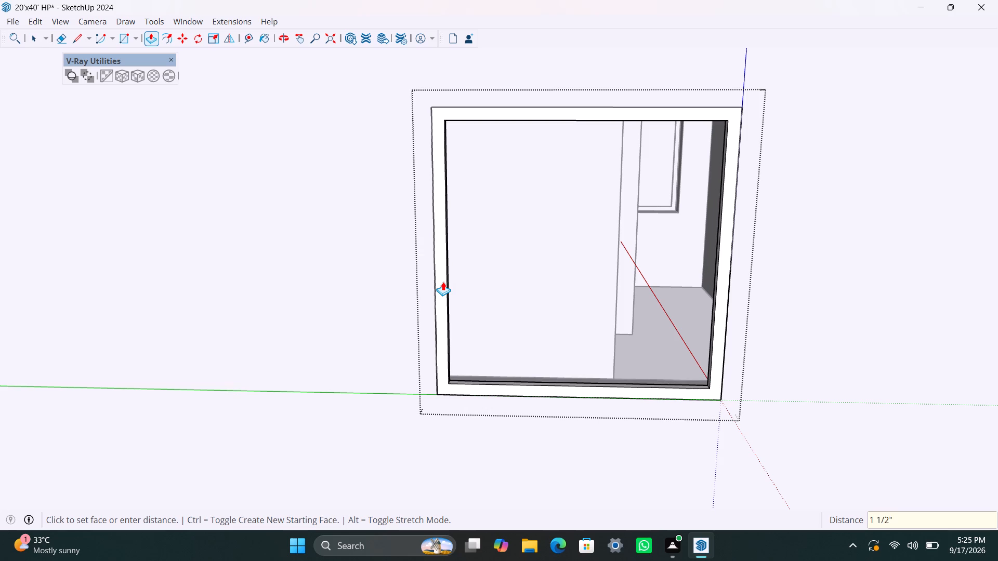
pyautogui.click(441, 292)
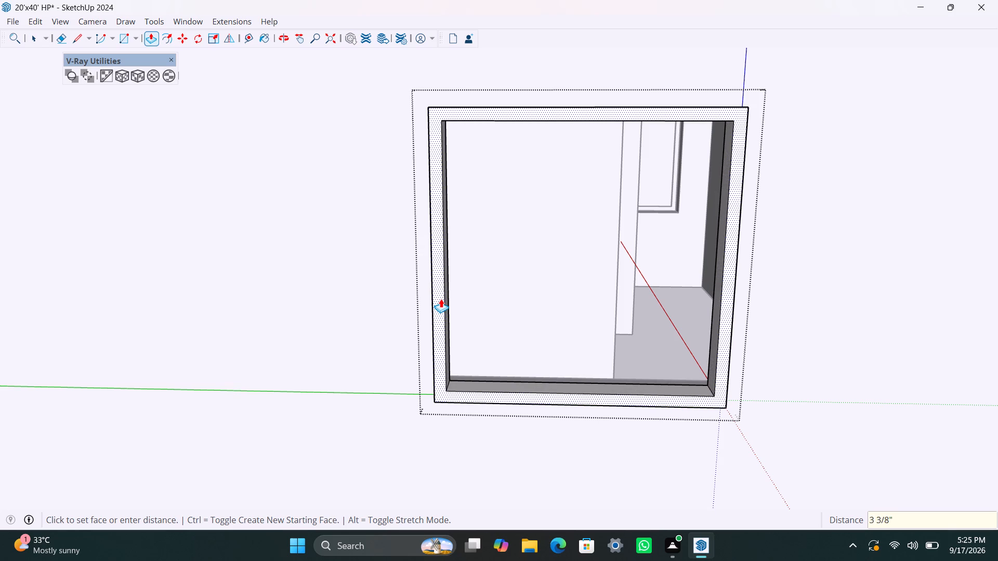
pyautogui.write('1.5"')
pyautogui.press('Return')
pyautogui.press('space')
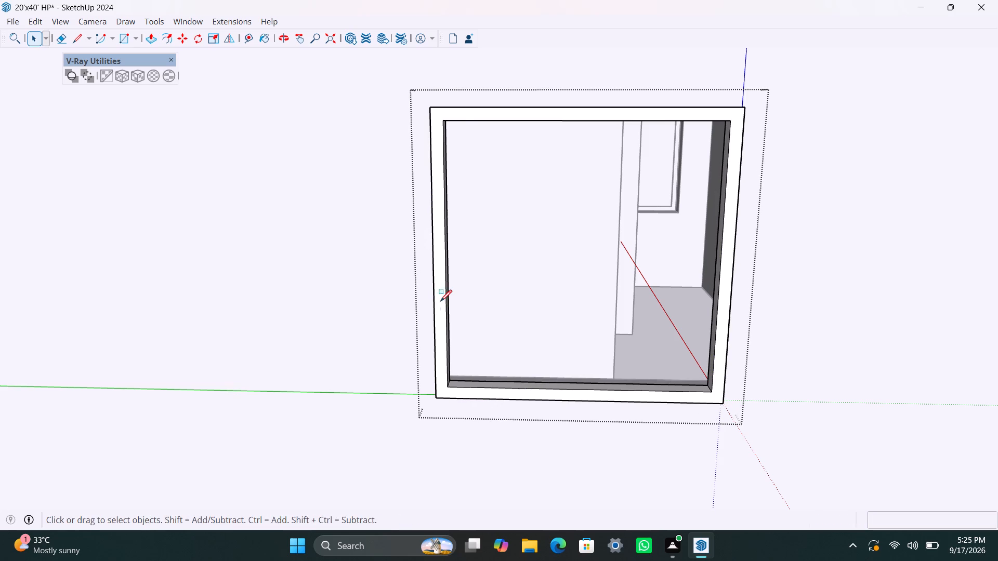
# Draw a rectangle over half of the frame's opening, from its upper corner to the bottom edge's midpoint, and delete the other half's face.
pyautogui.press('r')
pyautogui.click(442, 120)
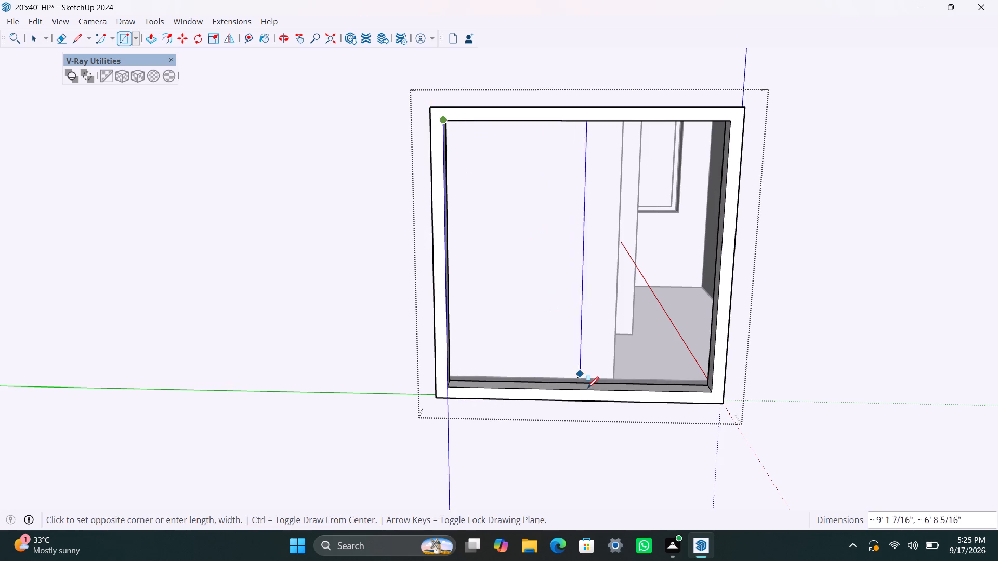
pyautogui.click(581, 388)
pyautogui.press('space')
pyautogui.click(620, 358)
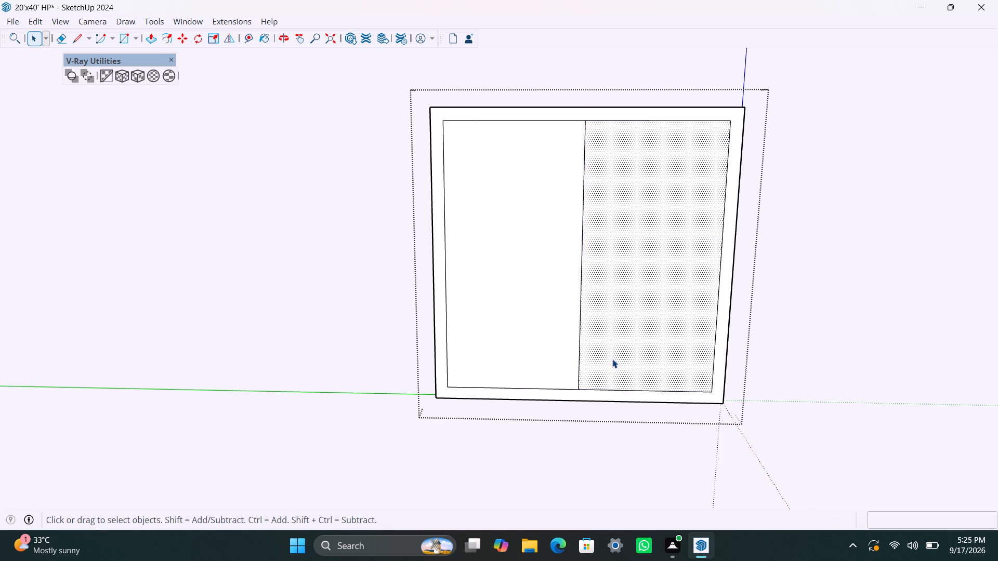
pyautogui.press('Delete')
# Group the half-opening pane face with its edges, extrude it 8 mm inside the group, and return to the window group.
pyautogui.doubleClick(529, 332)
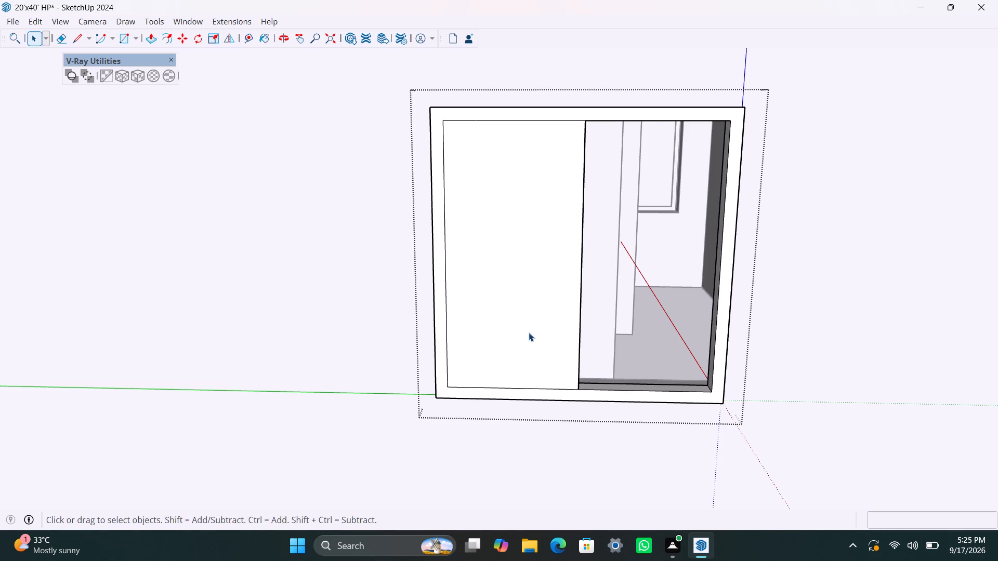
pyautogui.rightClick(529, 332)
pyautogui.click(549, 148)
pyautogui.scroll(-3, 483, 407)
pyautogui.moveTo(474, 408); pyautogui.dragTo(461, 413, button='middle')
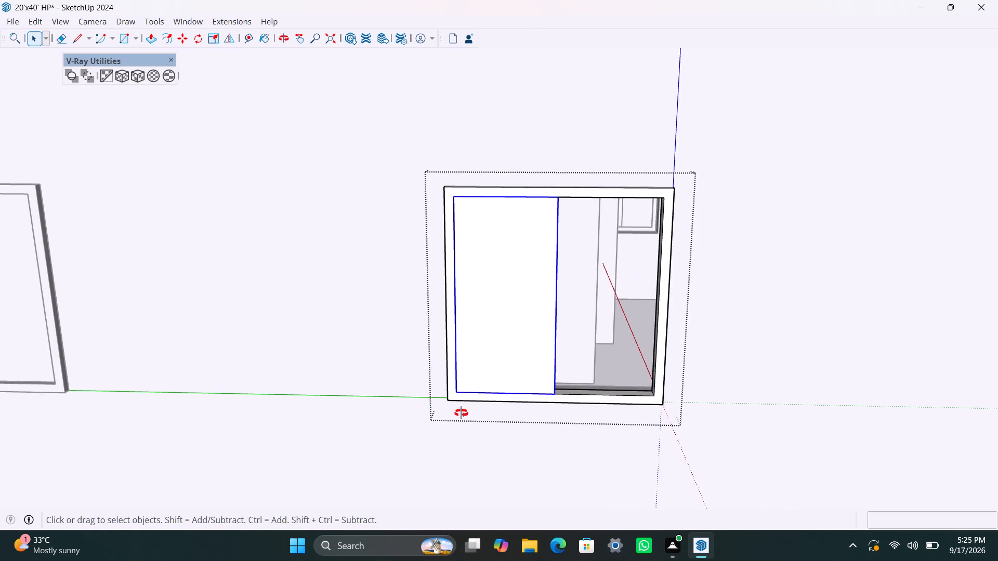
pyautogui.moveTo(461, 413); pyautogui.dragTo(352, 433, button='middle')
pyautogui.scroll(2, 481, 383)
pyautogui.tripleClick(504, 351)
pyautogui.press('p')
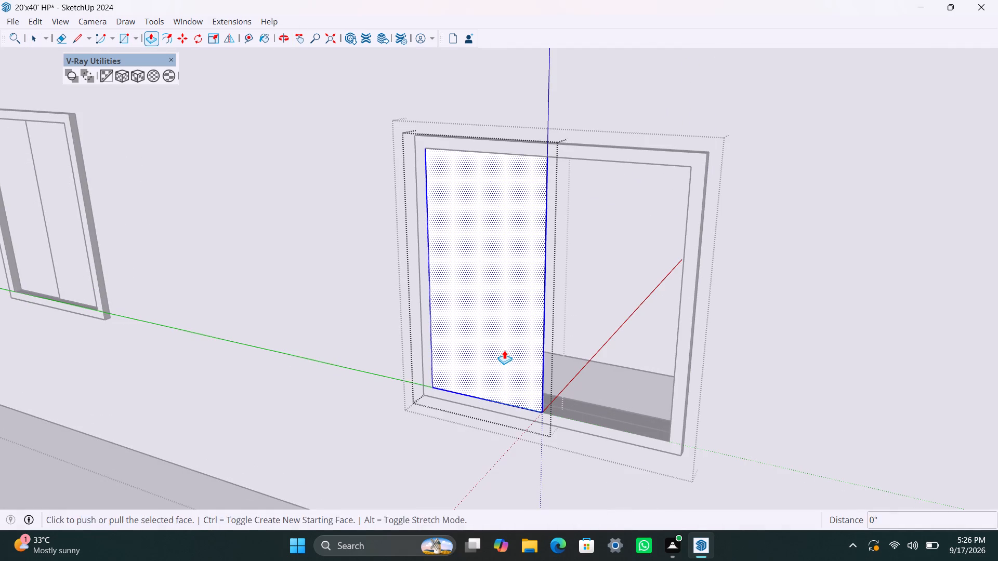
pyautogui.click(504, 350)
pyautogui.write('8MM')
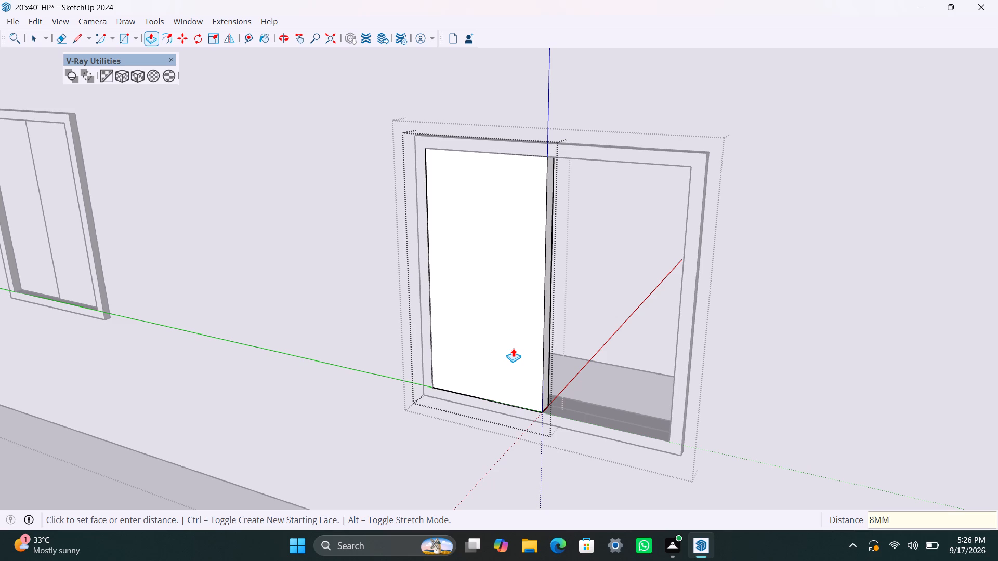
pyautogui.press('Return')
pyautogui.press('space')
pyautogui.click(439, 495)
# Move the pane about 1 15/16" back into the depth of the frame.
pyautogui.scroll(5, 515, 391)
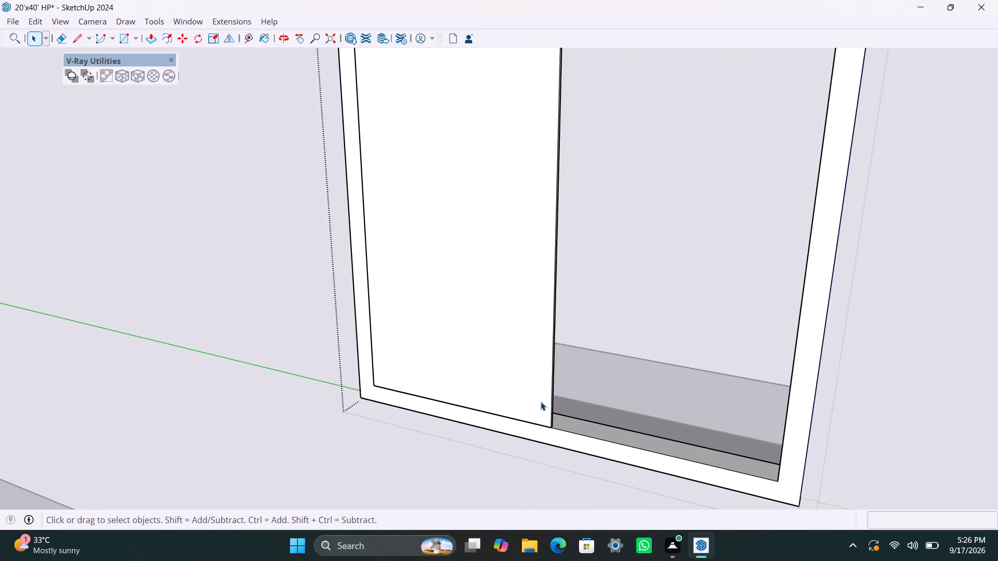
pyautogui.click(545, 410)
pyautogui.scroll(5, 549, 416)
pyautogui.press('m')
pyautogui.click(546, 434)
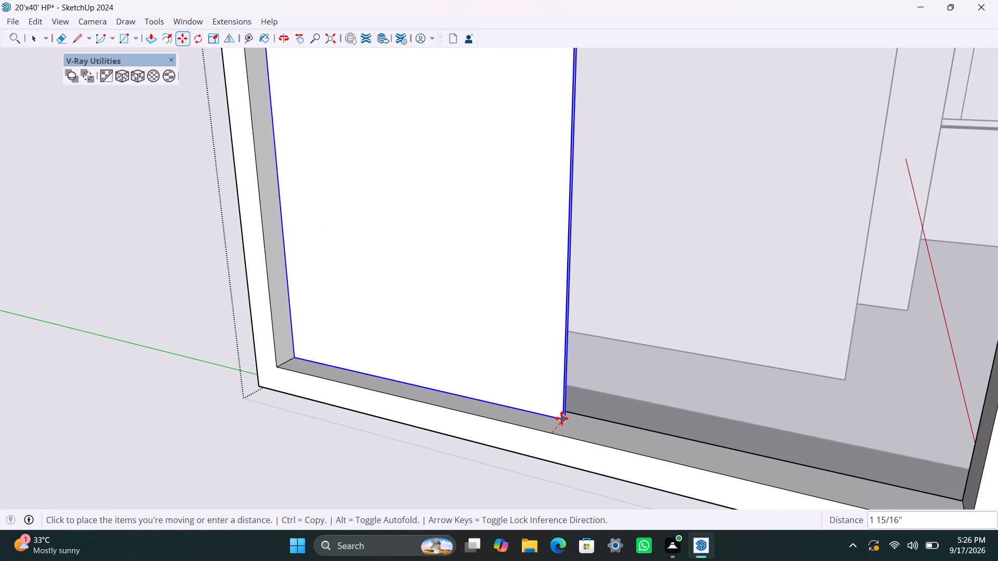
pyautogui.click(561, 418)
# Copy the pane about 1' 10" sideways so its lower corner lands on the frame's opposite inner corner.
pyautogui.scroll(-5, 547, 407)
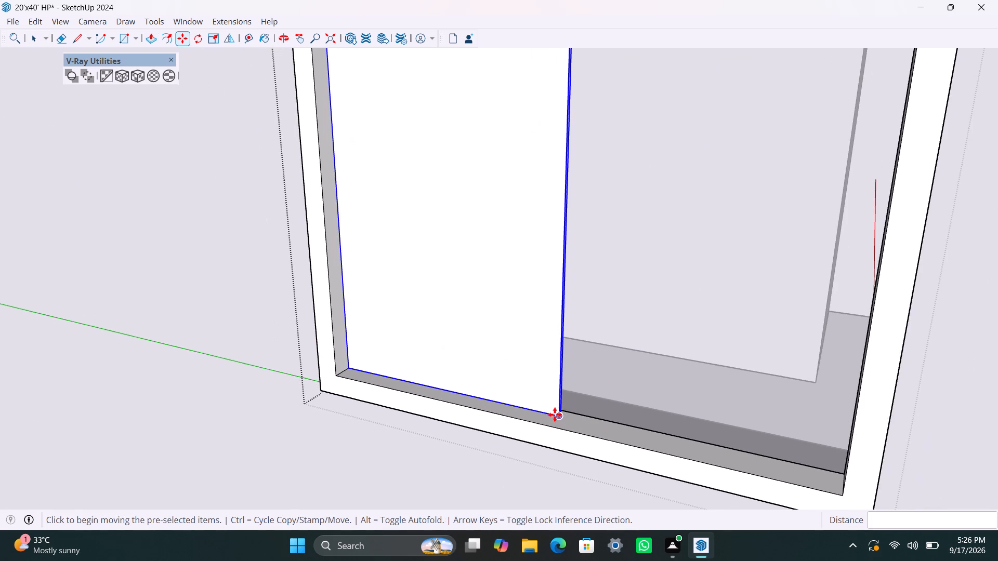
pyautogui.click(555, 415)
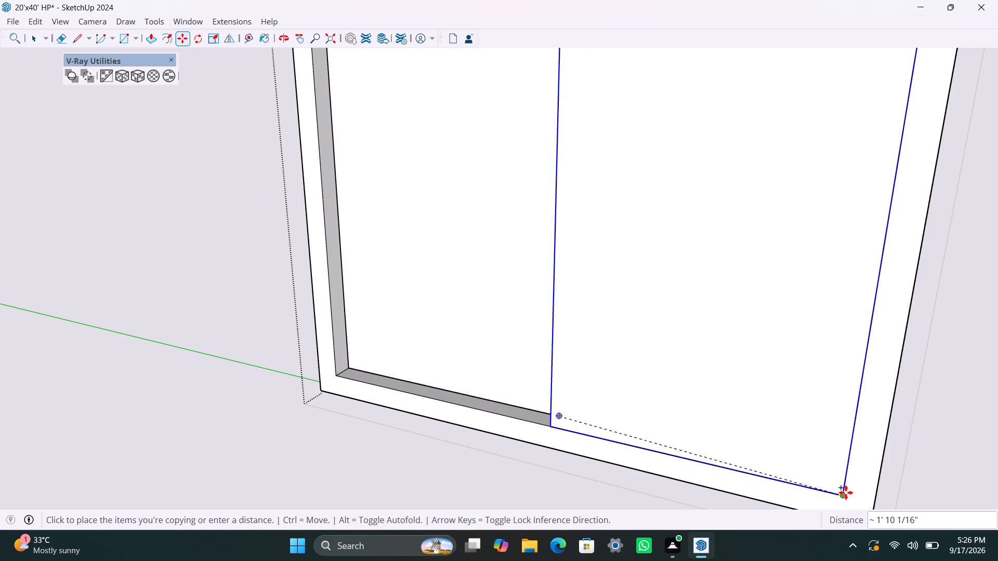
pyautogui.click(846, 490)
# Shift the copied pane back so its lower corner meets the first pane's corner, and exit the window group.
pyautogui.scroll(3, 497, 400)
pyautogui.moveTo(497, 443); pyautogui.dragTo(822, 499, button='middle')
pyautogui.scroll(3, 601, 372)
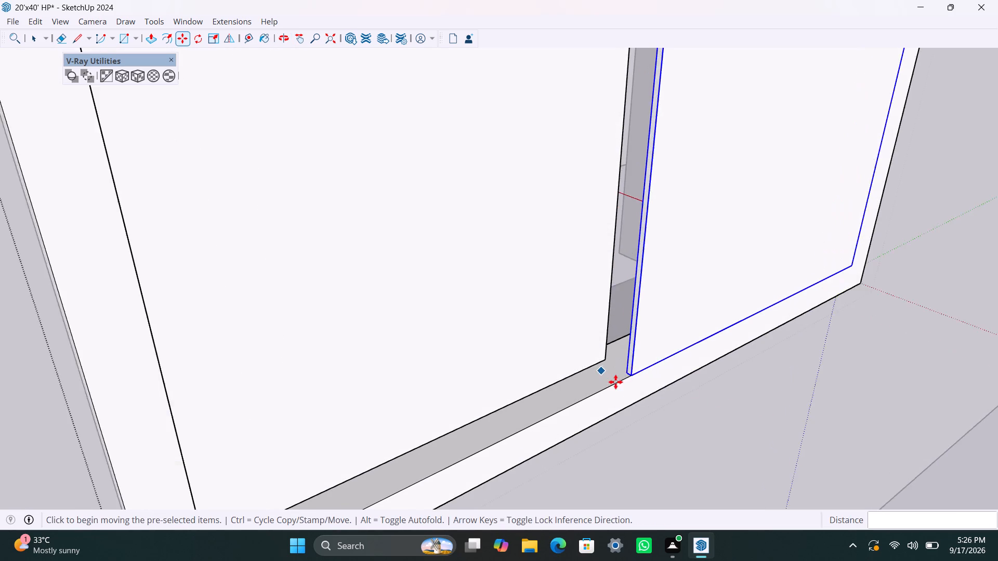
pyautogui.scroll(8, 615, 382)
pyautogui.click(640, 363)
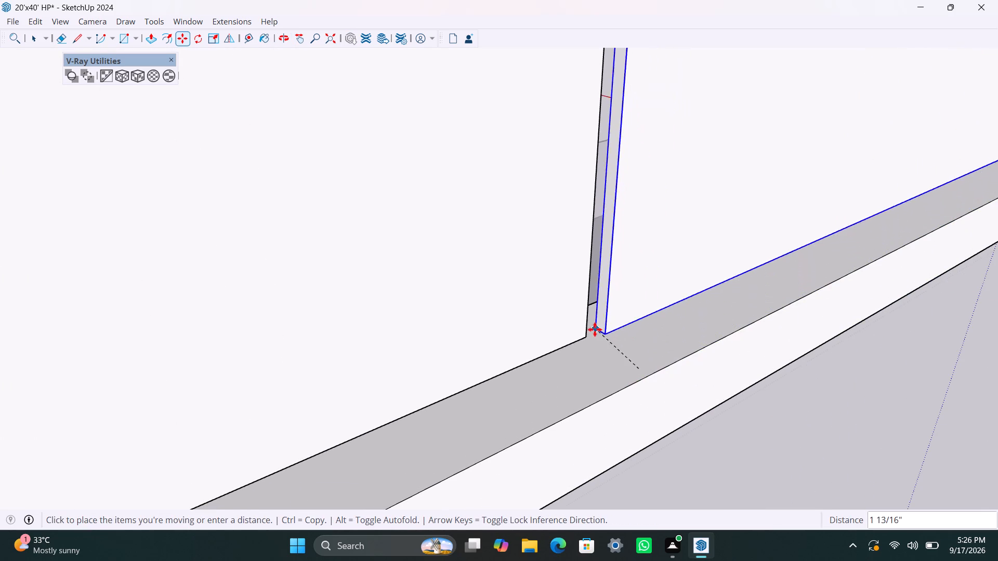
pyautogui.click(588, 335)
pyautogui.scroll(-17, 652, 306)
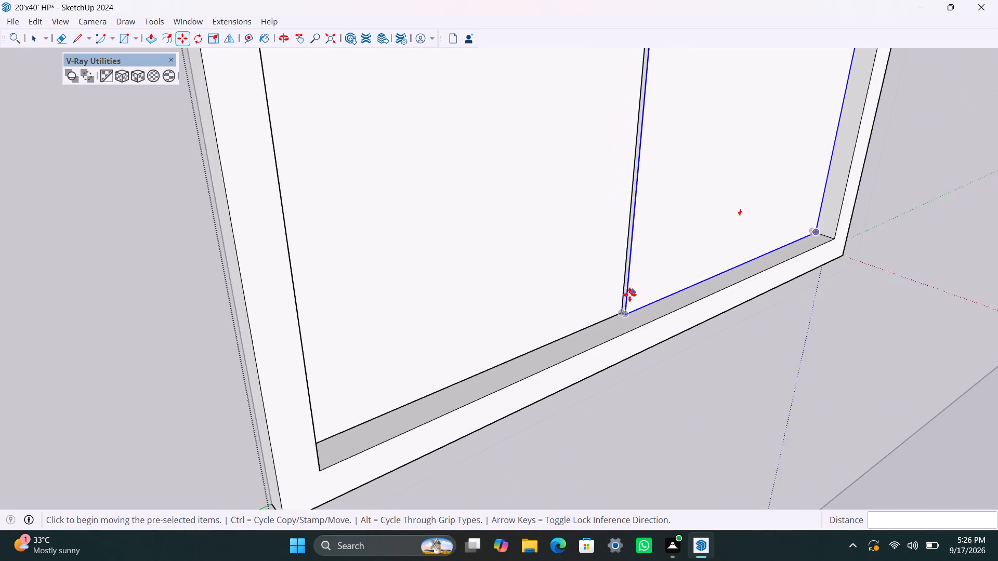
pyautogui.scroll(-20, 629, 295)
pyautogui.scroll(-5, 629, 295)
pyautogui.moveTo(667, 353); pyautogui.dragTo(536, 355, button='middle')
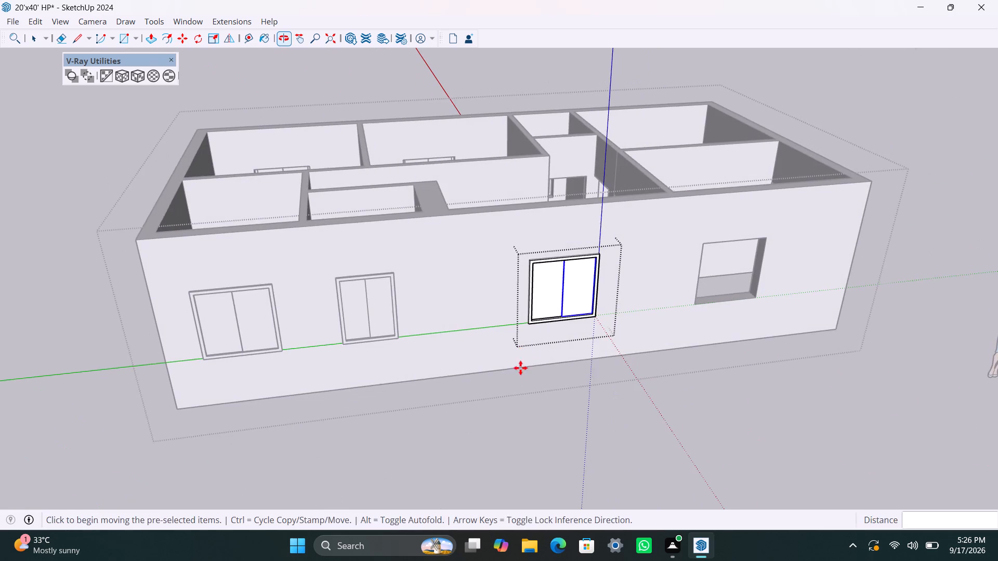
pyautogui.press('space')
pyautogui.click(709, 413)
# Draw a rectangle over the last empty opening in this wall, corner to corner, and group its face and edges.
pyautogui.scroll(-3, 632, 421)
pyautogui.moveTo(628, 416); pyautogui.dragTo(453, 417, button='middle')
pyautogui.scroll(3, 501, 334)
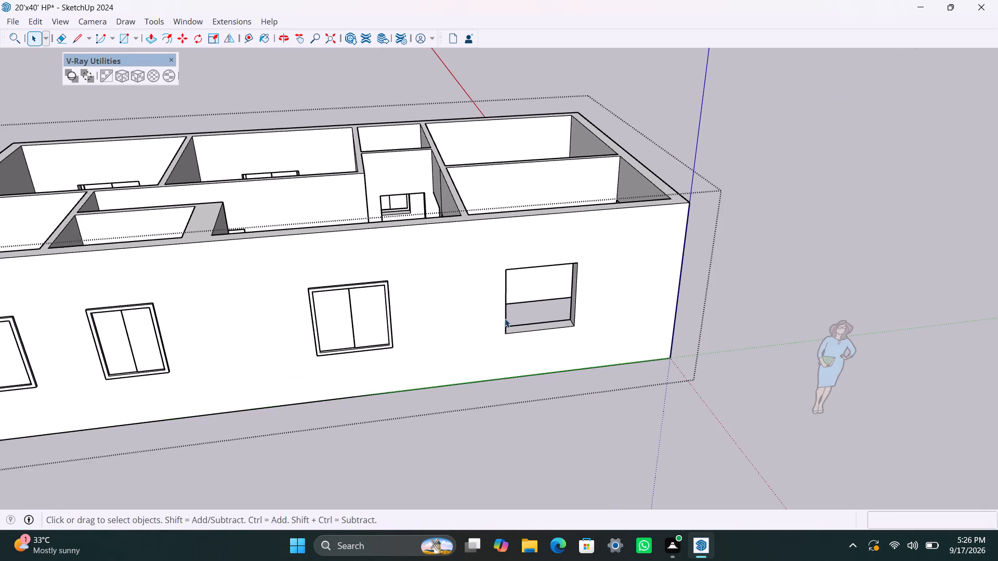
pyautogui.moveTo(495, 319); pyautogui.dragTo(457, 319, button='middle')
pyautogui.press('r')
pyautogui.click(500, 271)
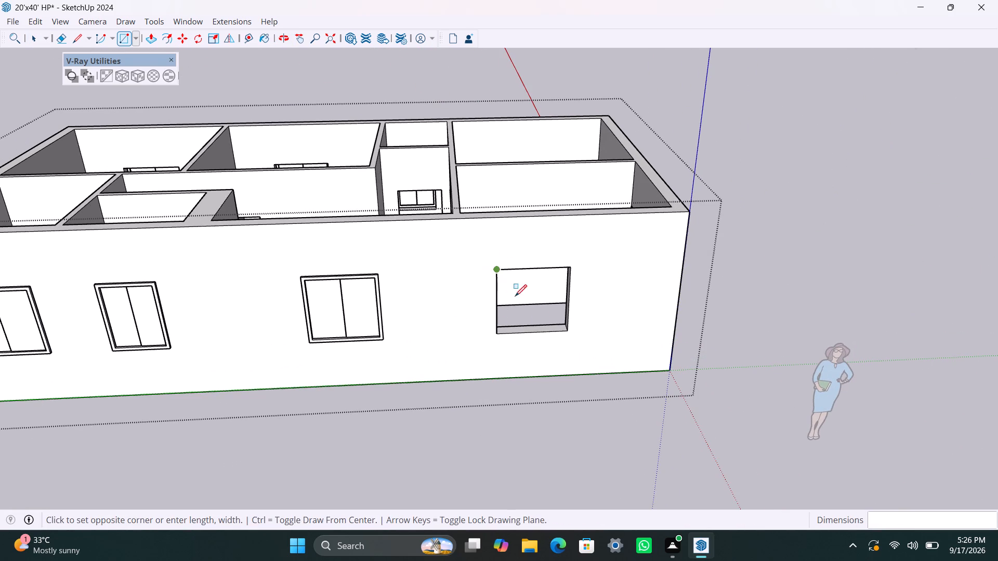
pyautogui.click(564, 331)
pyautogui.press('space')
pyautogui.doubleClick(547, 309)
pyautogui.rightClick(547, 309)
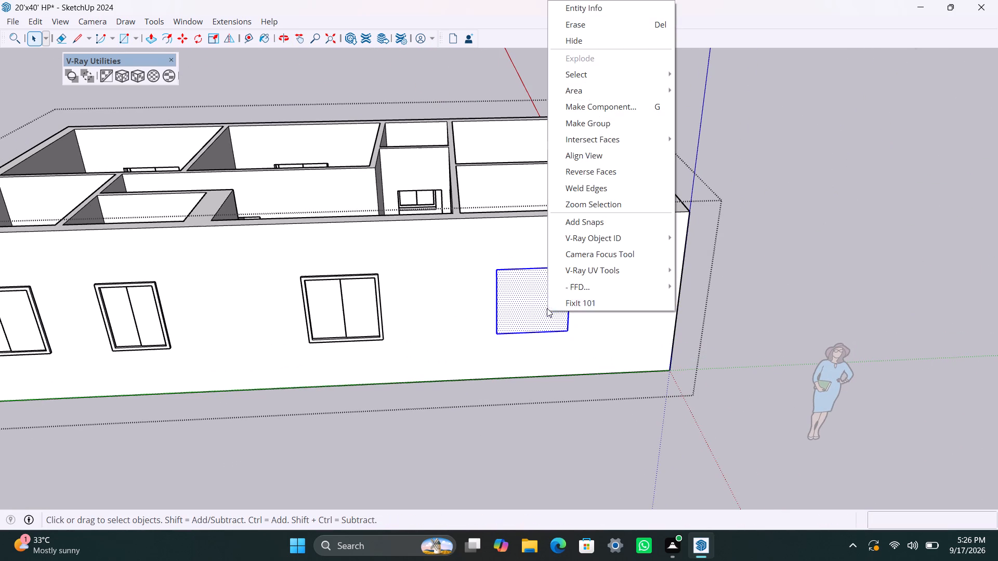
pyautogui.click(605, 127)
# Inside this group, offset the rectangle 2" inward and delete the inner face to leave a frame outline.
pyautogui.tripleClick(516, 297)
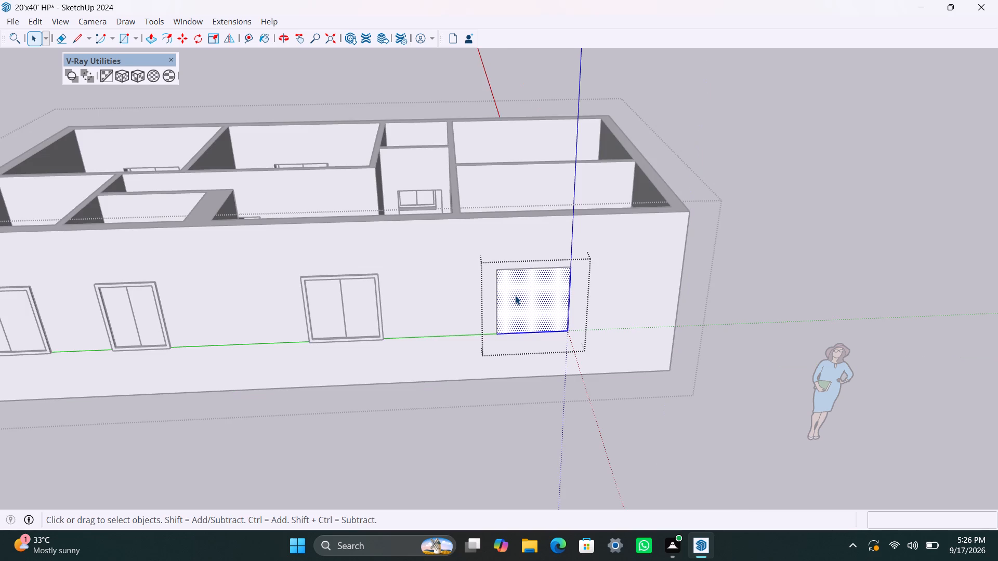
pyautogui.press('f')
pyautogui.click(515, 296)
pyautogui.write('2"')
pyautogui.press('Return')
pyautogui.press('space')
pyautogui.click(533, 295)
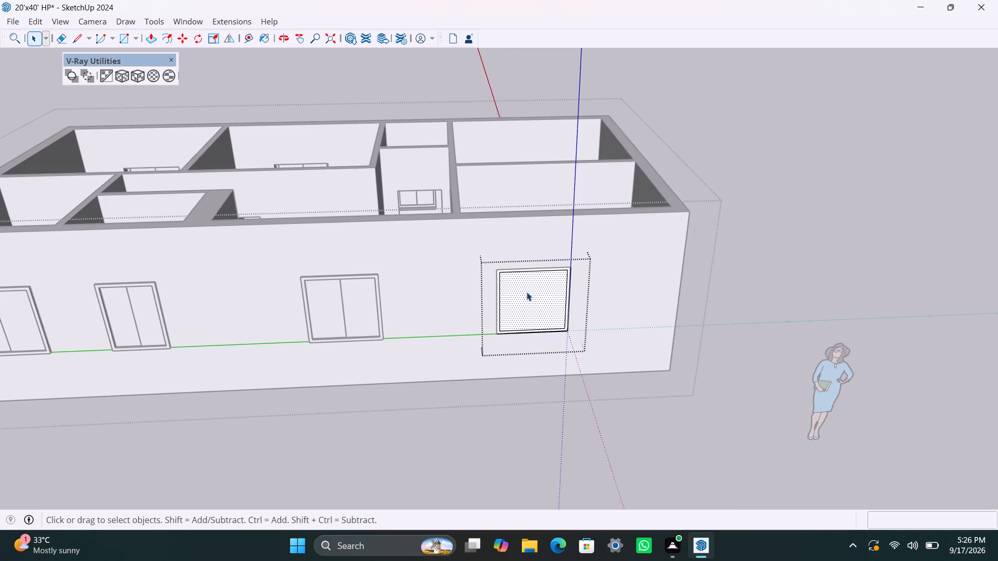
pyautogui.press('Delete')
# Extrude the new frame face 1.5" into the opening, and extrude its front face 1.5" outward from the wall.
pyautogui.scroll(3, 513, 328)
pyautogui.moveTo(498, 343); pyautogui.dragTo(448, 353, button='middle')
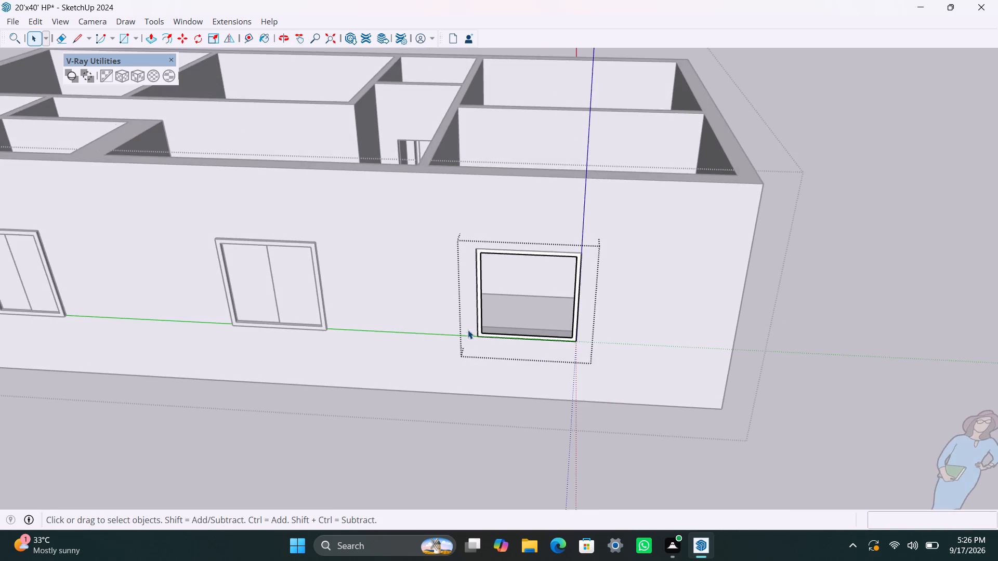
pyautogui.scroll(6, 468, 329)
pyautogui.click(487, 278)
pyautogui.scroll(2, 487, 284)
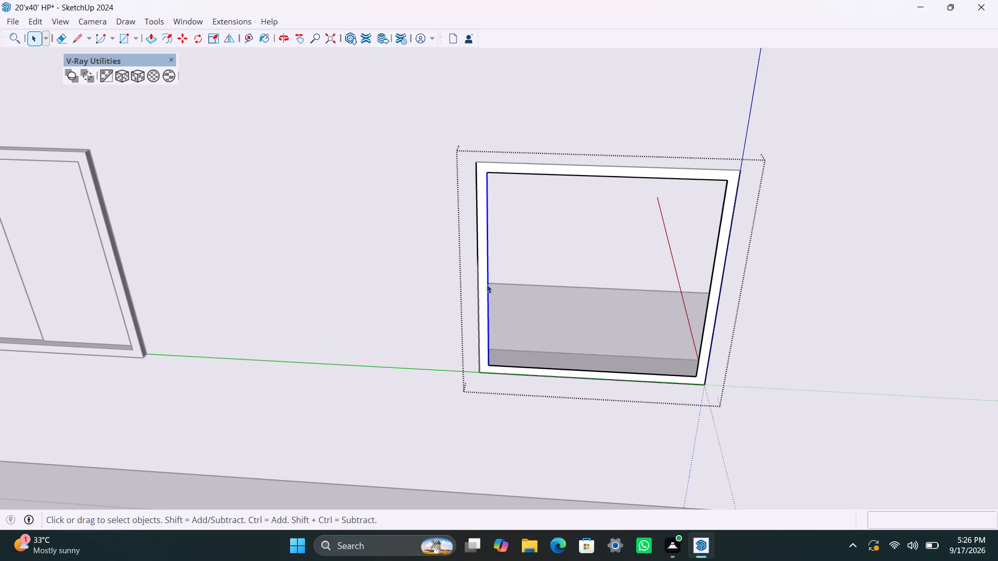
pyautogui.click(481, 272)
pyautogui.press('p')
pyautogui.click(481, 272)
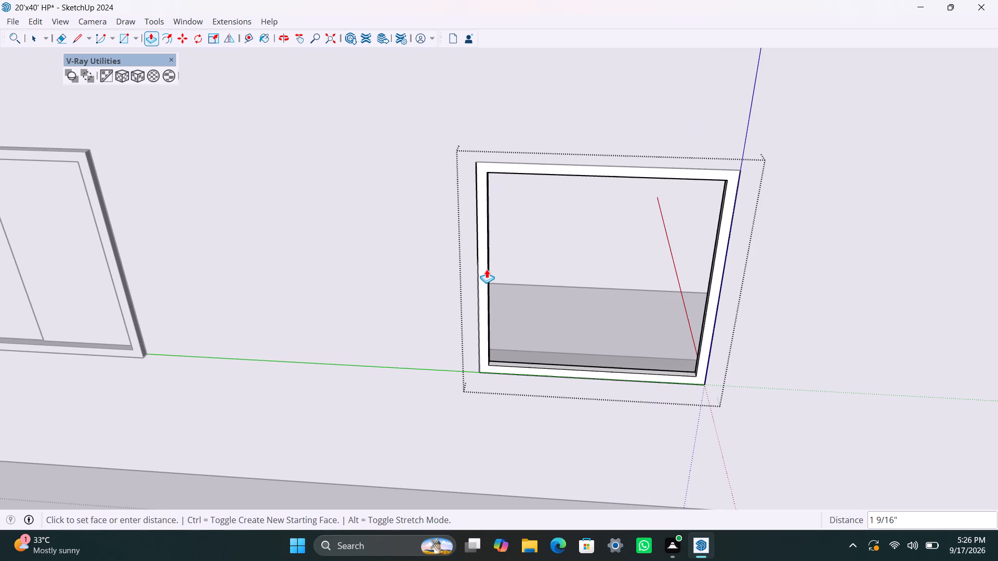
pyautogui.write('1.5"')
pyautogui.press('Return')
pyautogui.click(484, 287)
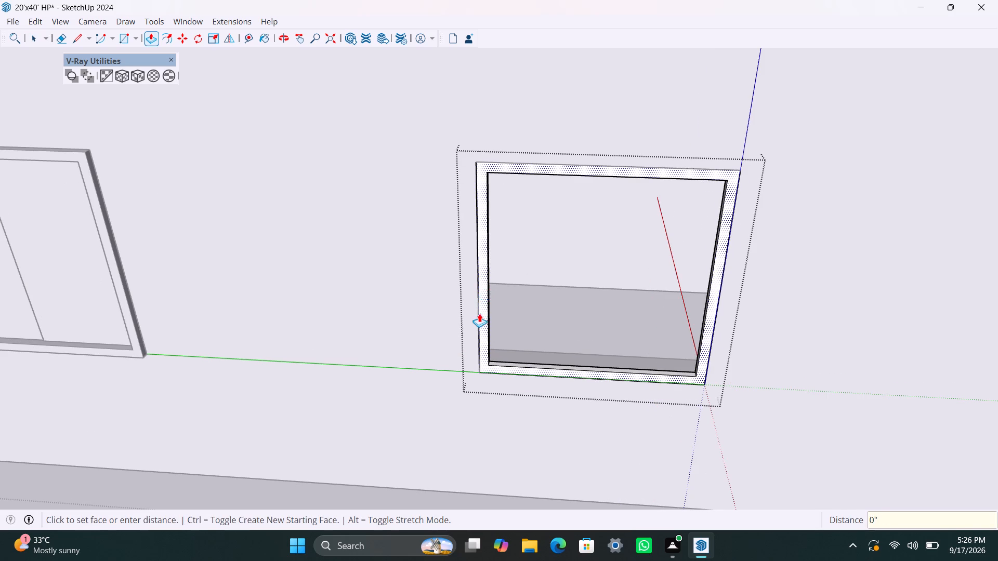
pyautogui.write('1.5"')
pyautogui.press('Return')
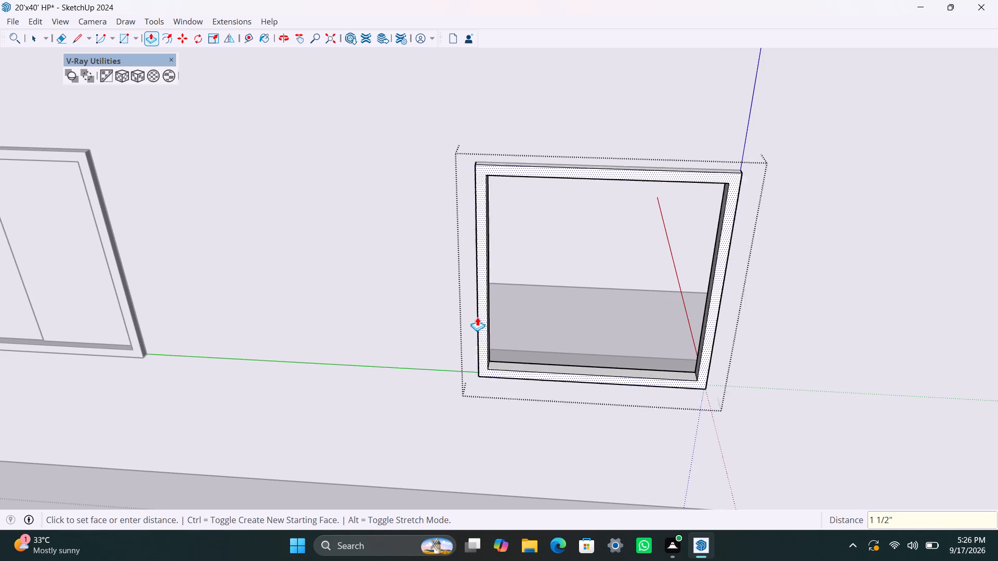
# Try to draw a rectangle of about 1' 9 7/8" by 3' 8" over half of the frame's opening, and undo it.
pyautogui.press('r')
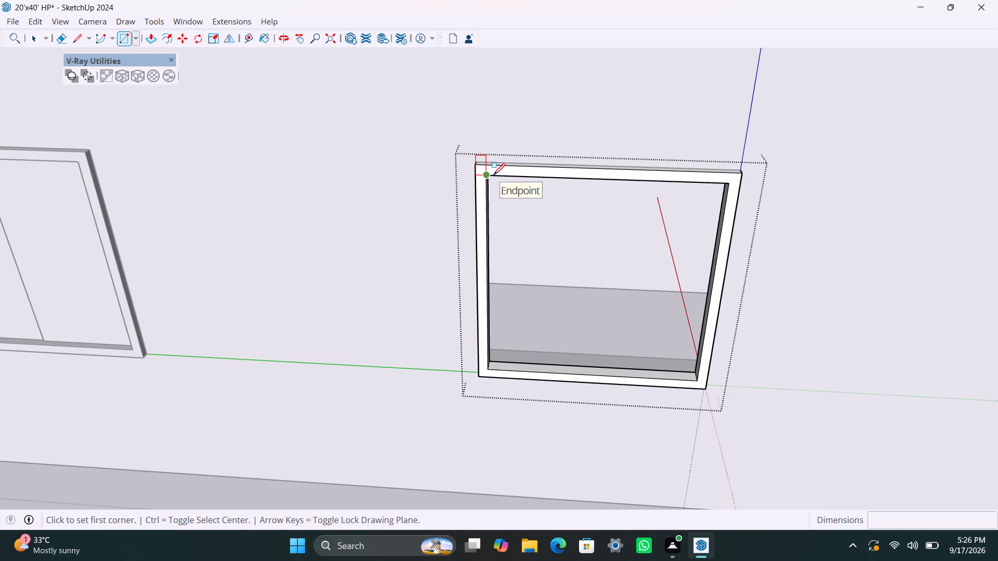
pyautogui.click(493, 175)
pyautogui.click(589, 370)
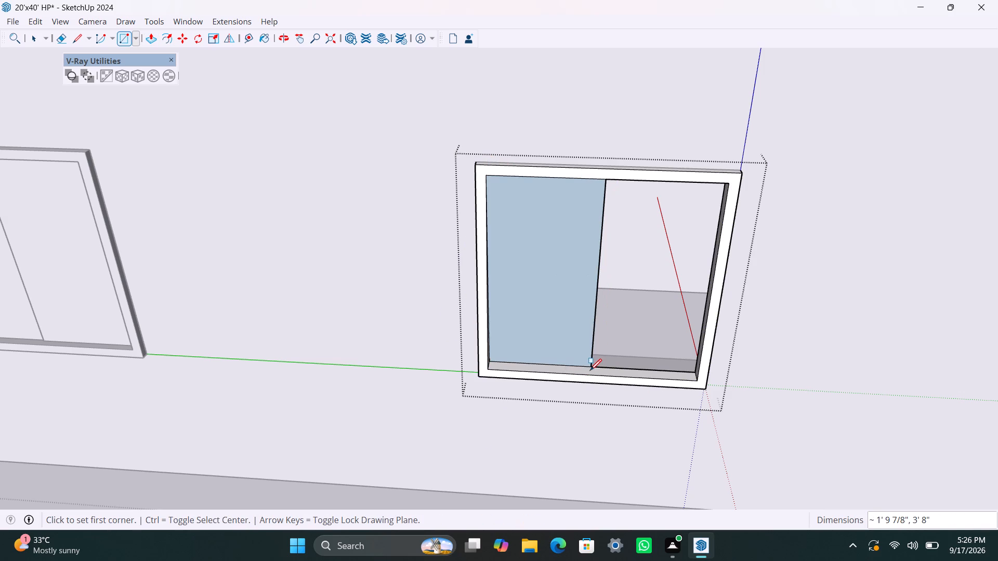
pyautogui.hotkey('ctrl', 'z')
# Draw a 1' 10" by 3' 8" rectangle from the frame's inner upper corner to the front bottom edge's midpoint, and delete the other half's face.
pyautogui.moveTo(491, 176); pyautogui.dragTo(493, 185)
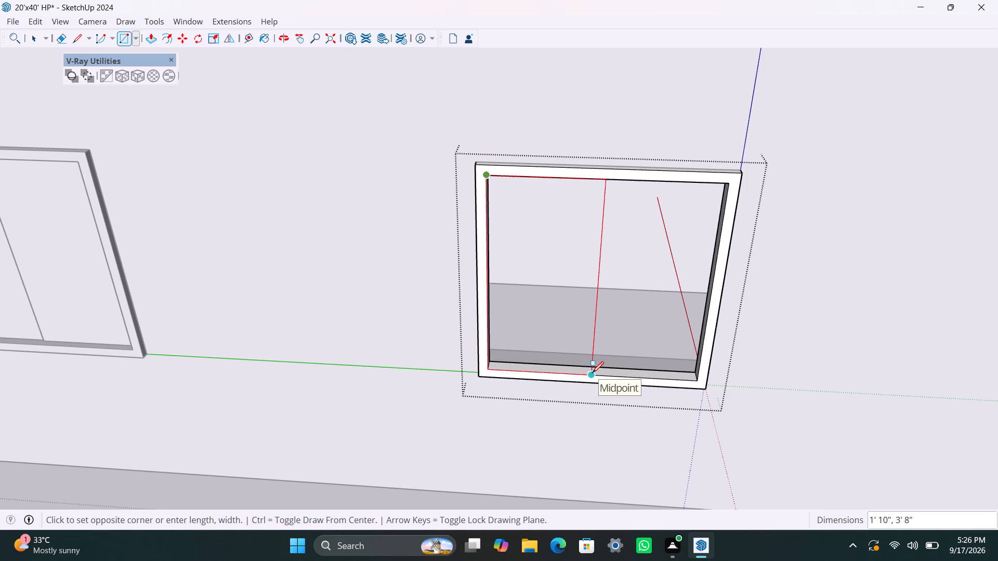
pyautogui.click(592, 373)
pyautogui.press('space')
pyautogui.click(606, 357)
pyautogui.press('Delete')
# Group this pane face with its edges, extrude it 8 mm inside the group, and return to the window group.
pyautogui.doubleClick(579, 356)
pyautogui.rightClick(579, 356)
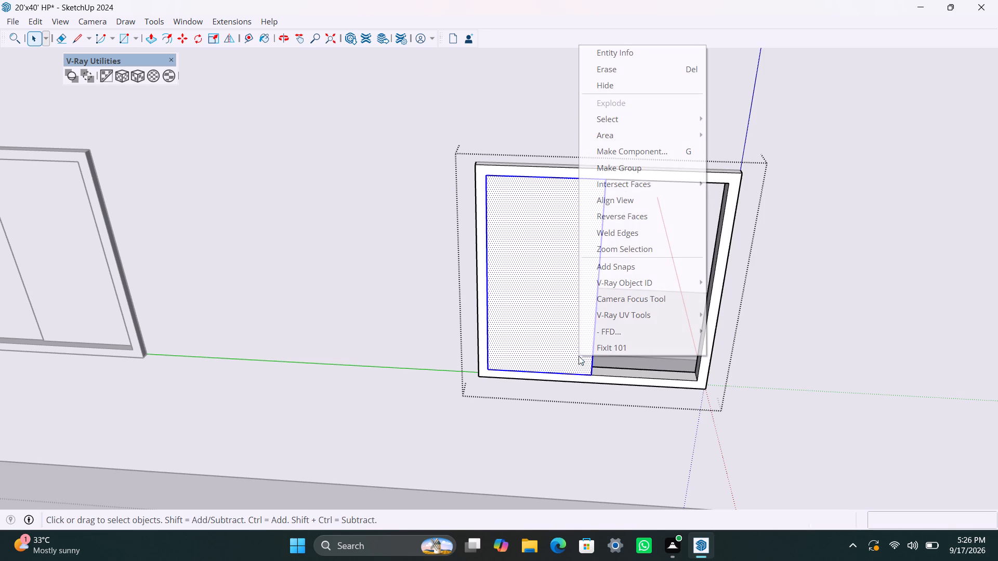
pyautogui.click(648, 166)
pyautogui.tripleClick(550, 298)
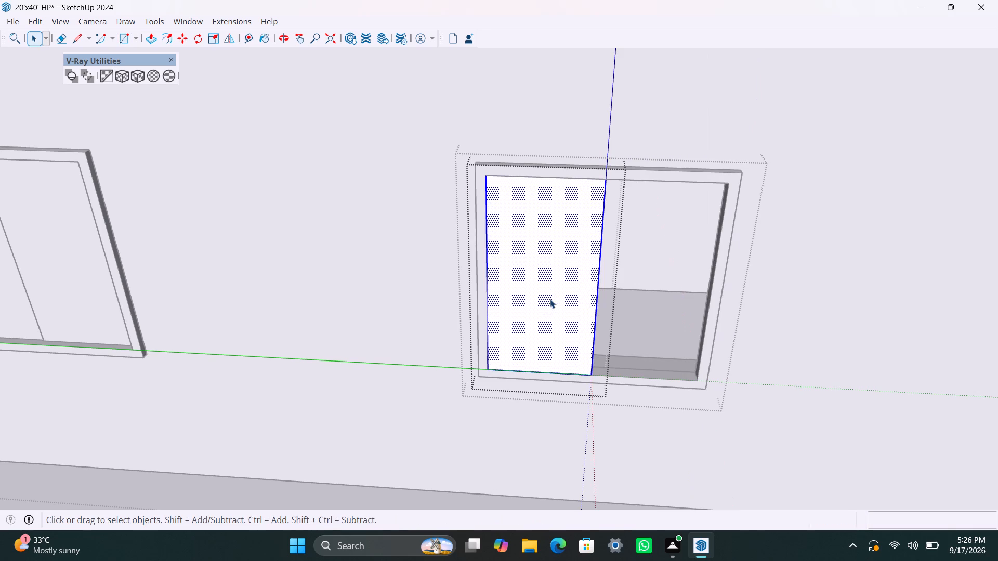
pyautogui.press('p')
pyautogui.click(550, 299)
pyautogui.write('8MM')
pyautogui.press('Return')
pyautogui.press('space')
pyautogui.click(653, 457)
# Move the new pane about 2 1/8" back into the depth of the frame.
pyautogui.scroll(3, 593, 343)
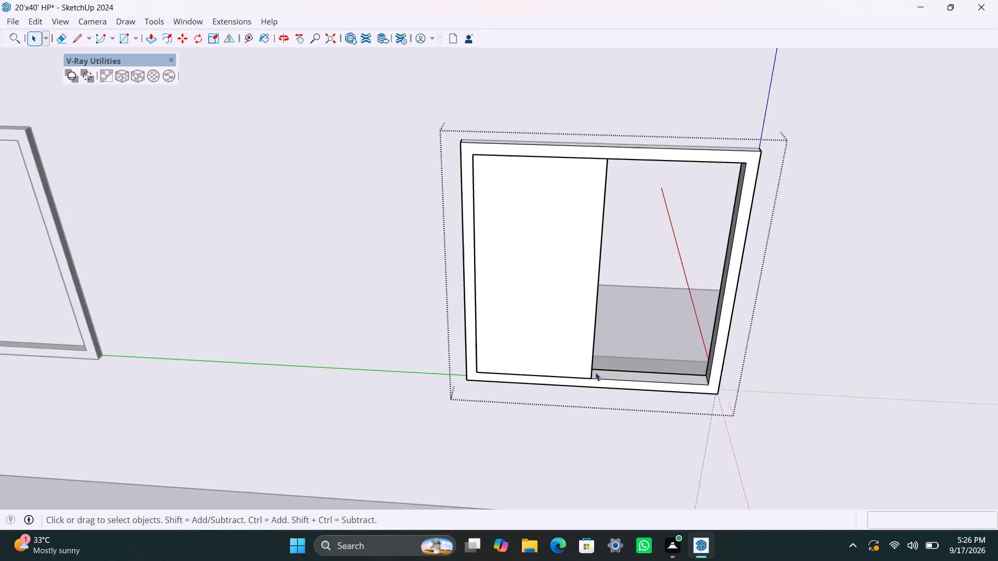
pyautogui.moveTo(599, 385); pyautogui.dragTo(403, 422, button='middle')
pyautogui.scroll(2, 539, 430)
pyautogui.click(543, 389)
pyautogui.scroll(2, 543, 411)
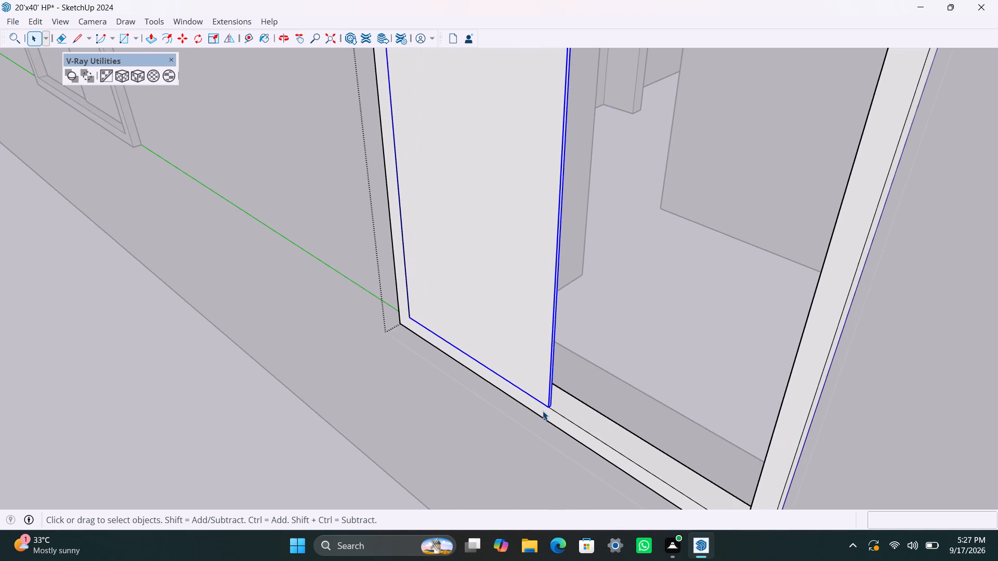
pyautogui.press('m')
pyautogui.click(545, 403)
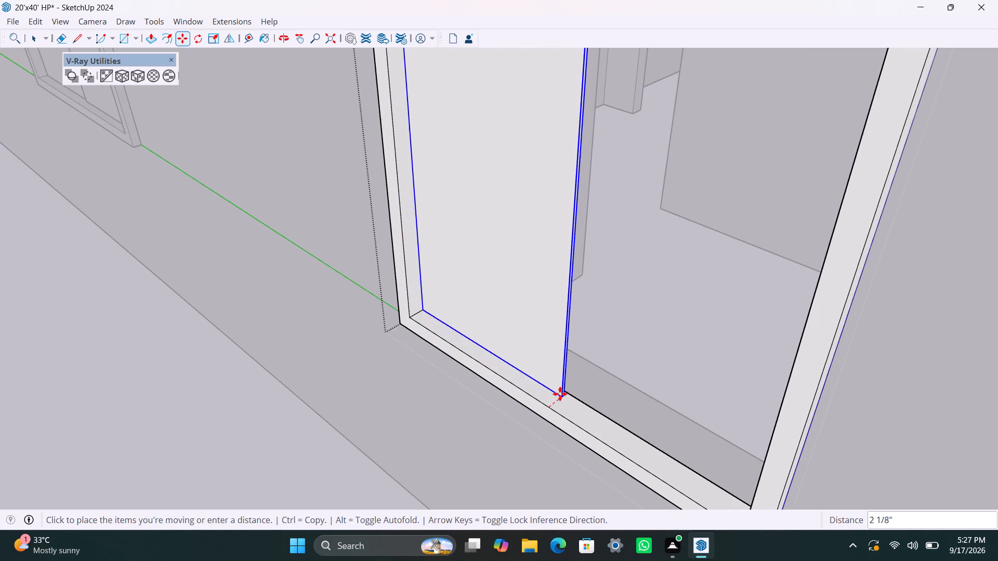
pyautogui.moveTo(560, 394); pyautogui.dragTo(560, 402)
# Copy the pane about 1' 10" sideways so its lower corner lands on the frame's opposite inner corner.
pyautogui.scroll(-5, 529, 439)
pyautogui.moveTo(537, 482); pyautogui.dragTo(659, 477, button='middle')
pyautogui.scroll(1, 608, 387)
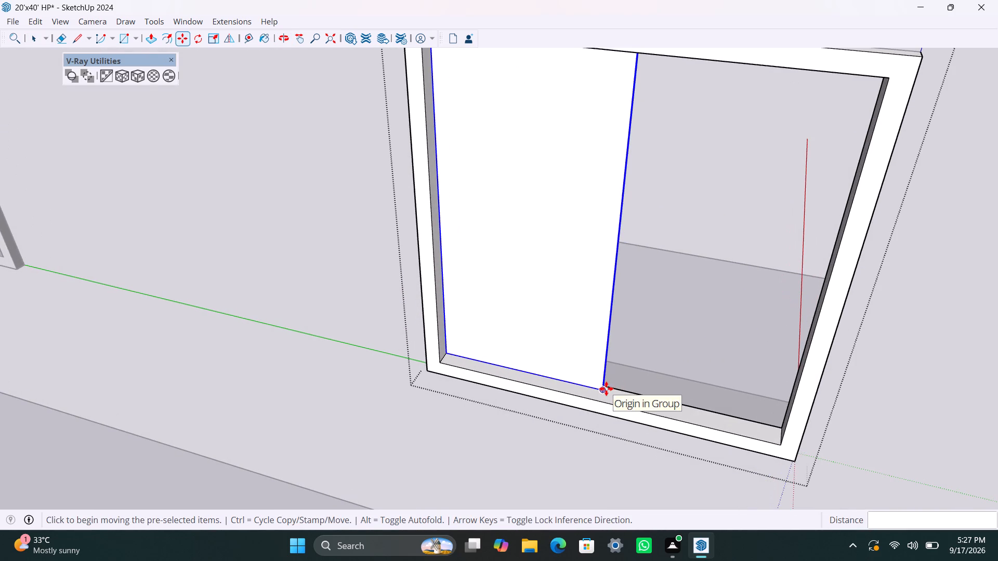
pyautogui.click(606, 389)
pyautogui.click(781, 442)
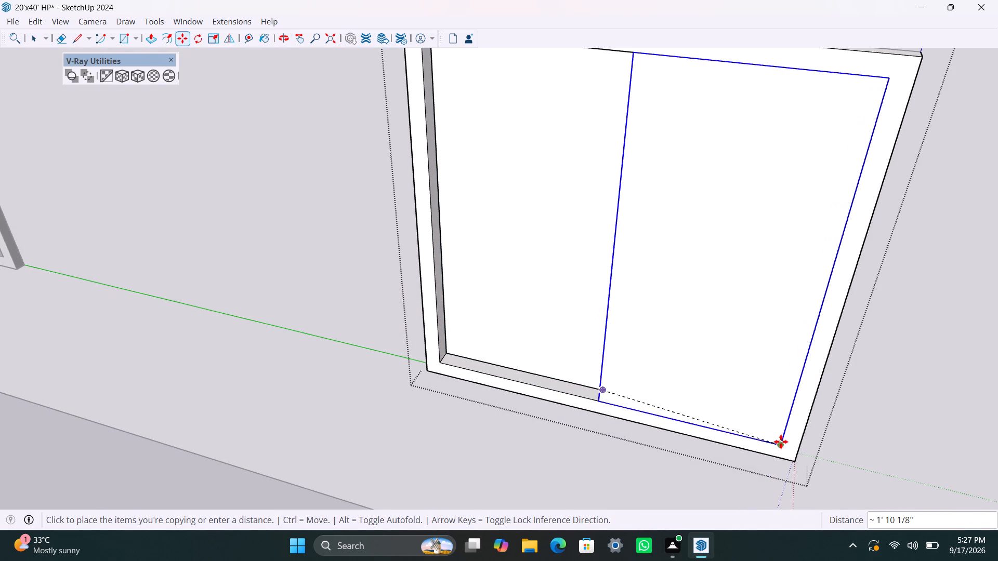
# Move the copied pane about 1 7/8" through the frame's depth so it sits against the first pane, and close the window group.
pyautogui.scroll(4, 520, 407)
pyautogui.moveTo(639, 446); pyautogui.dragTo(912, 493, button='middle')
pyautogui.scroll(8, 720, 298)
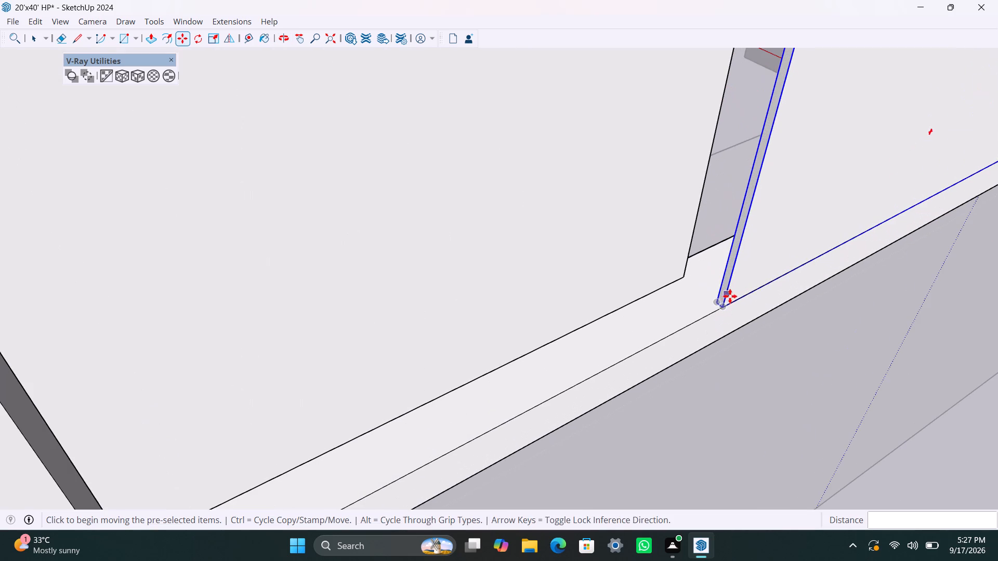
pyautogui.click(718, 296)
pyautogui.click(681, 275)
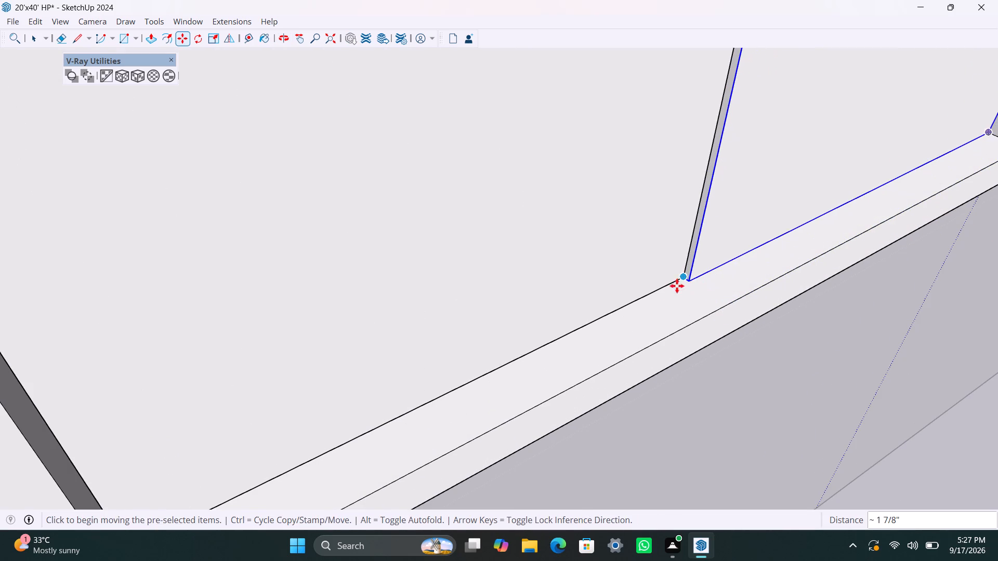
pyautogui.scroll(-20, 669, 318)
pyautogui.scroll(-20, 669, 318)
pyautogui.scroll(-2, 669, 318)
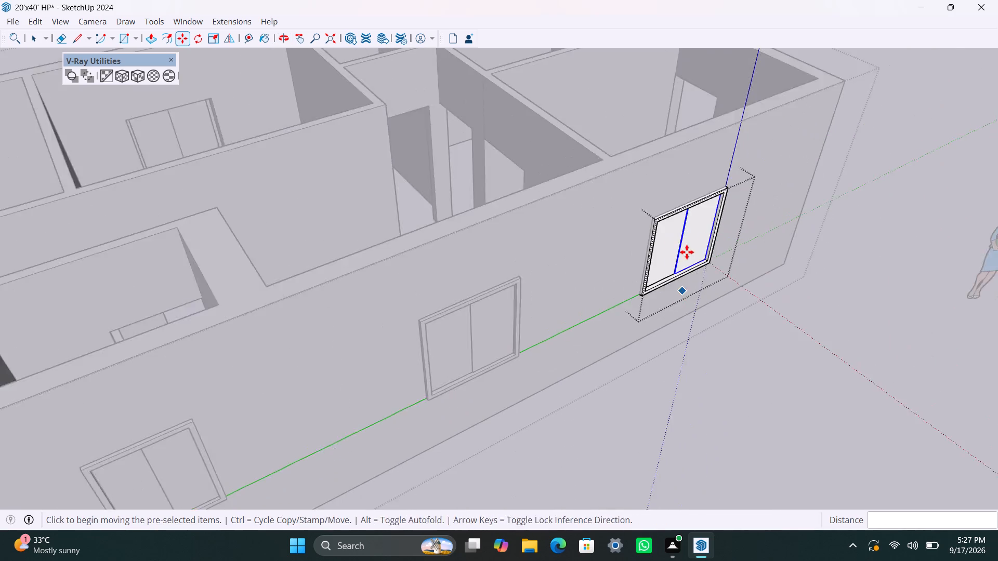
pyautogui.scroll(-6, 687, 252)
pyautogui.scroll(-5, 739, 256)
pyautogui.press('space')
pyautogui.scroll(-4, 739, 314)
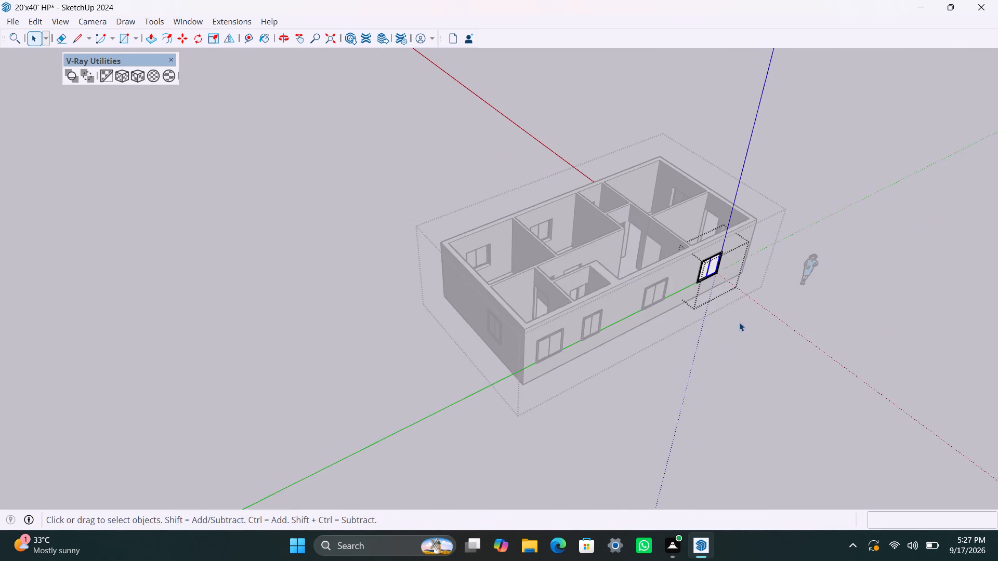
pyautogui.click(721, 364)
# Draw a 7' by 3' rectangle covering the door opening in the front wall.
pyautogui.scroll(-4, 800, 331)
pyautogui.moveTo(778, 340); pyautogui.dragTo(100, 249, button='middle')
pyautogui.scroll(-3, 258, 333)
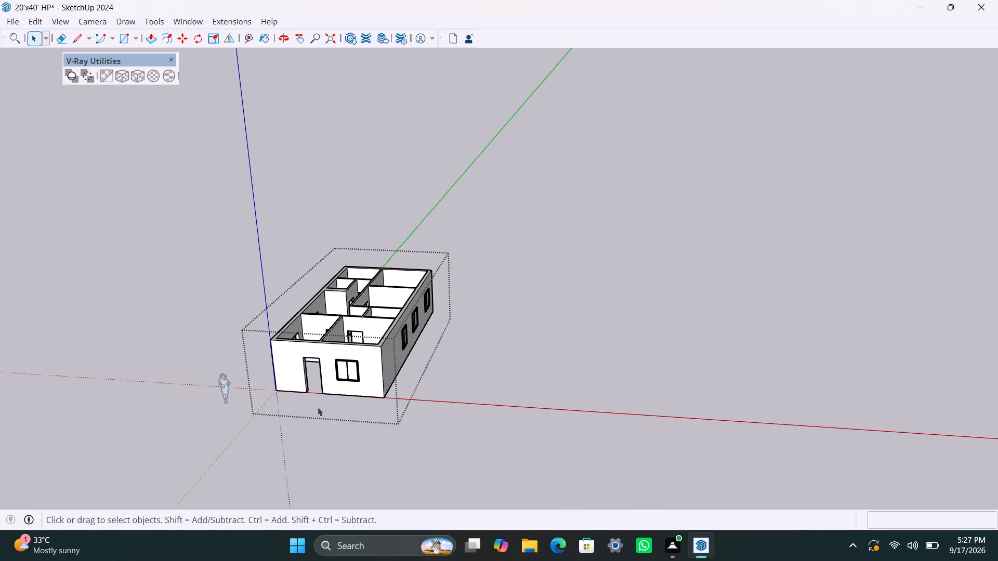
pyautogui.keyDown('shift'); pyautogui.moveTo(321, 407); pyautogui.dragTo(402, 341, button='middle'); pyautogui.keyUp('shift')
pyautogui.scroll(8, 386, 309)
pyautogui.moveTo(455, 358); pyautogui.dragTo(483, 368, button='middle')
pyautogui.scroll(2, 386, 300)
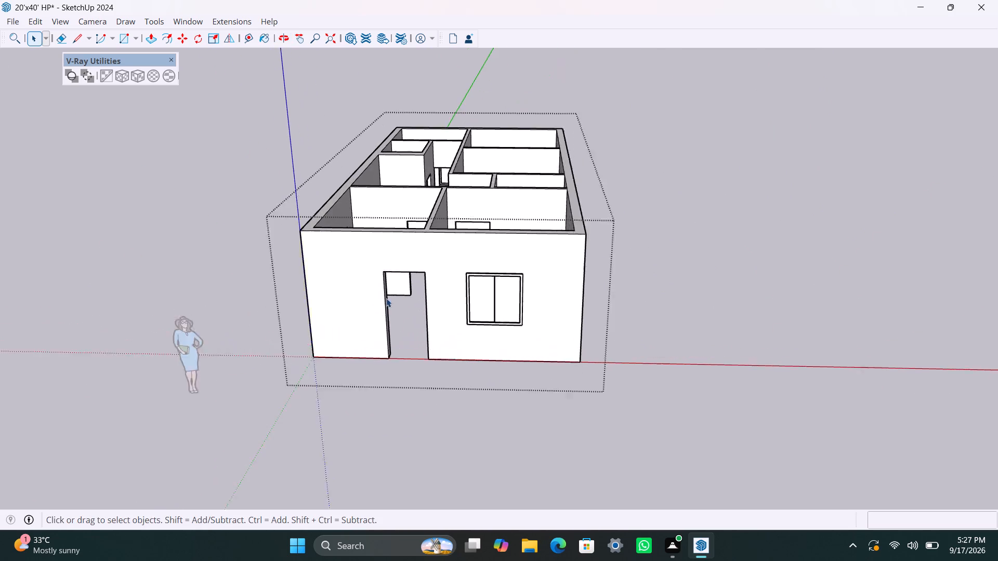
pyautogui.scroll(3, 386, 298)
pyautogui.press('r')
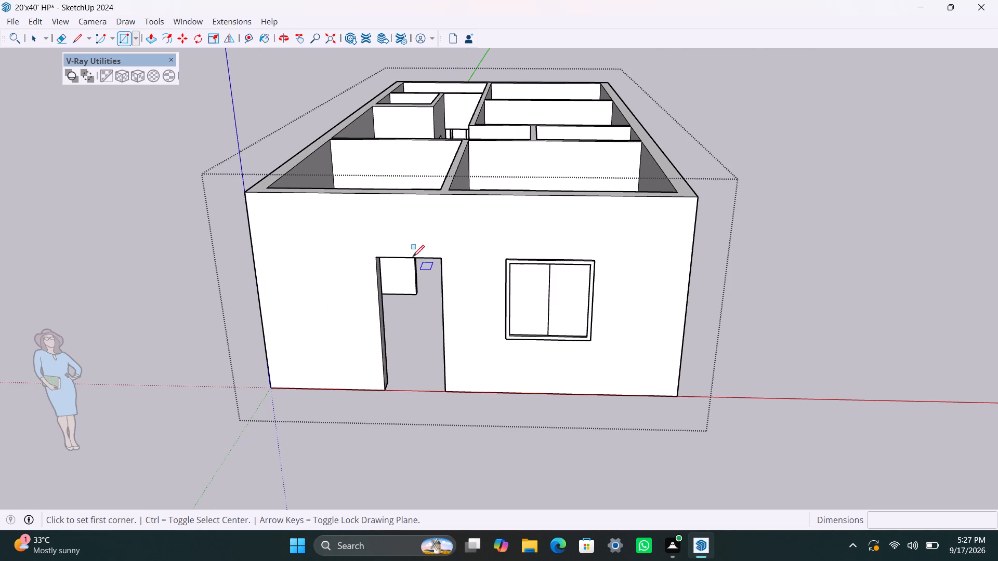
pyautogui.moveTo(377, 257); pyautogui.dragTo(383, 268)
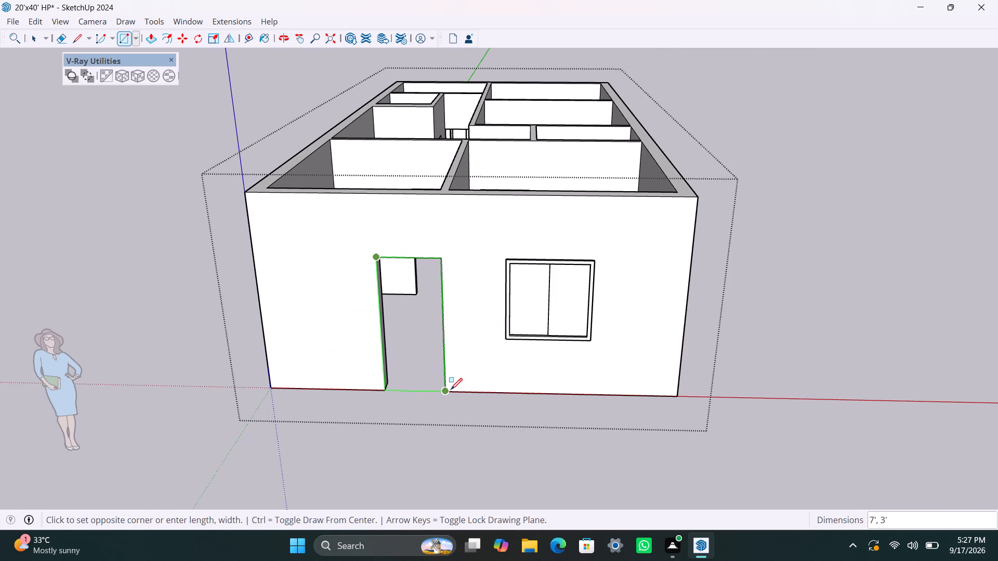
pyautogui.click(451, 390)
# Group the door-opening face with its edges and open the new group, selecting its face.
pyautogui.press('space')
pyautogui.doubleClick(422, 351)
pyautogui.rightClick(423, 350)
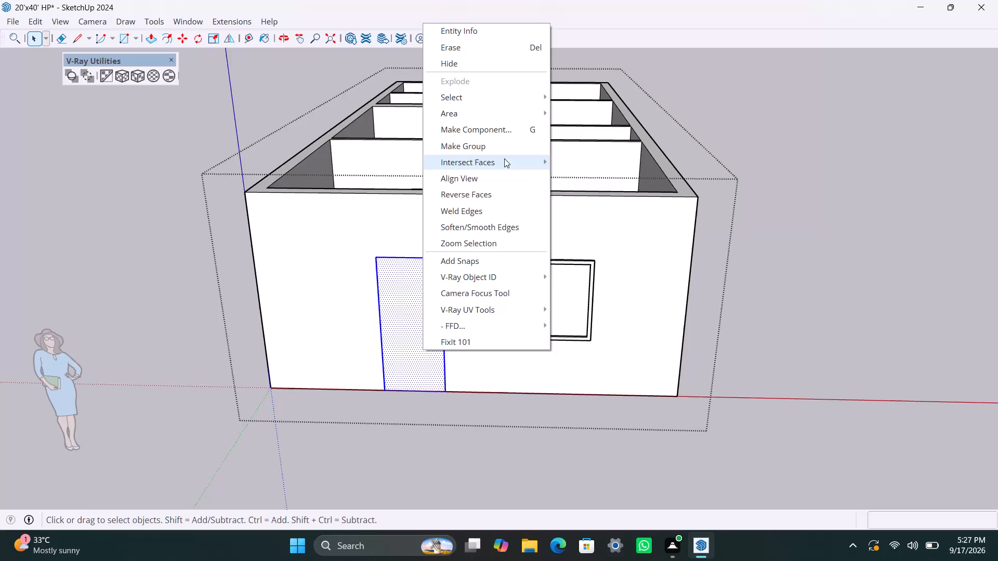
pyautogui.click(504, 152)
pyautogui.tripleClick(412, 326)
pyautogui.click(413, 324)
pyautogui.click(412, 319)
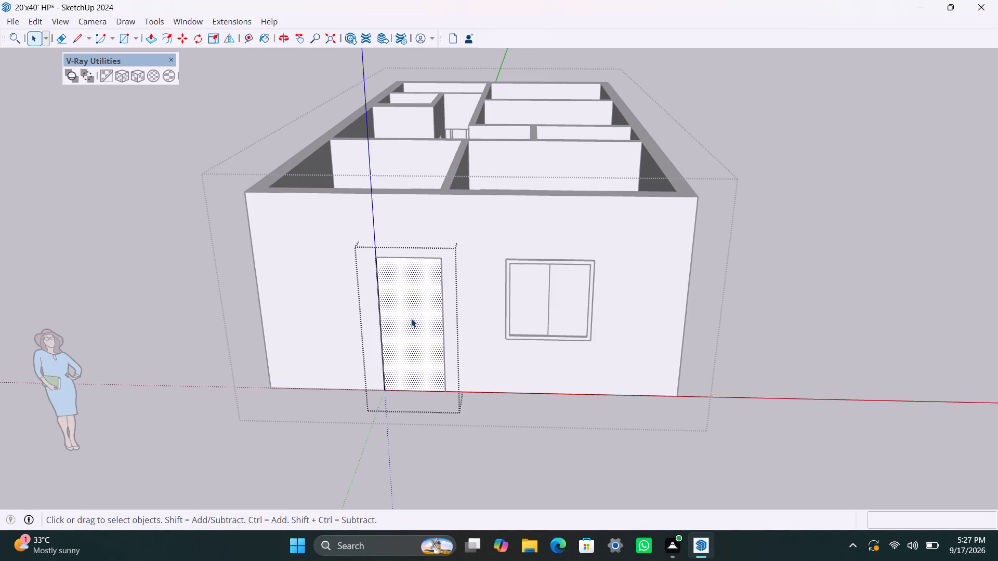
# Offset the door face's outline 2" inward and delete the inner face, leaving a frame border.
pyautogui.press('f')
pyautogui.click(404, 305)
pyautogui.write('2"')
pyautogui.press('Return')
pyautogui.press('space')
pyautogui.click(408, 295)
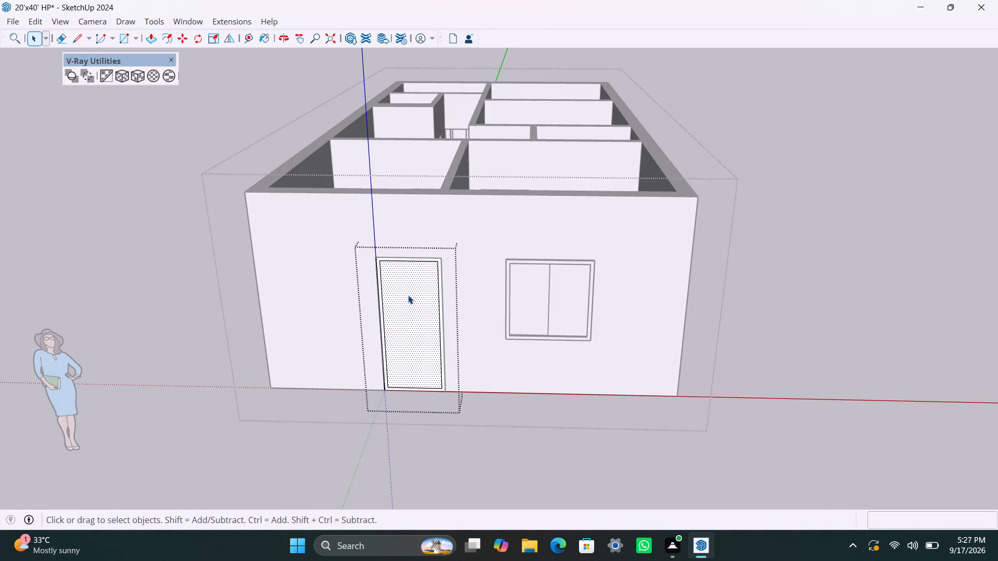
pyautogui.press('Delete')
# Extrude the door frame face 2.5".
pyautogui.scroll(10, 401, 363)
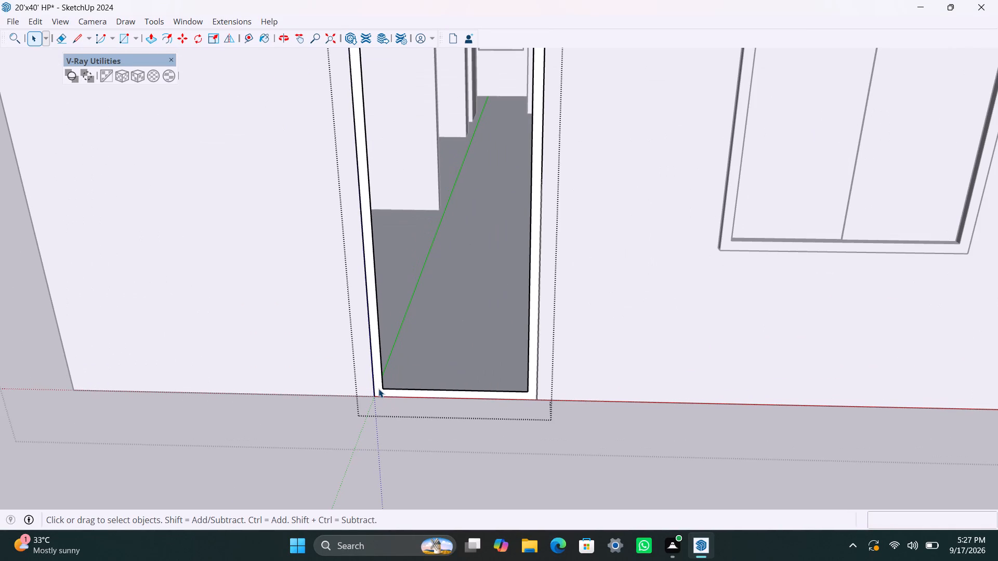
pyautogui.click(378, 389)
pyautogui.press('p')
pyautogui.click(378, 387)
pyautogui.write('2.5"')
pyautogui.press('Return')
# Draw a 2' 8" wide door leaf rectangle filling the frame's inner opening, group it with its edges, and open that group.
pyautogui.scroll(-3, 383, 380)
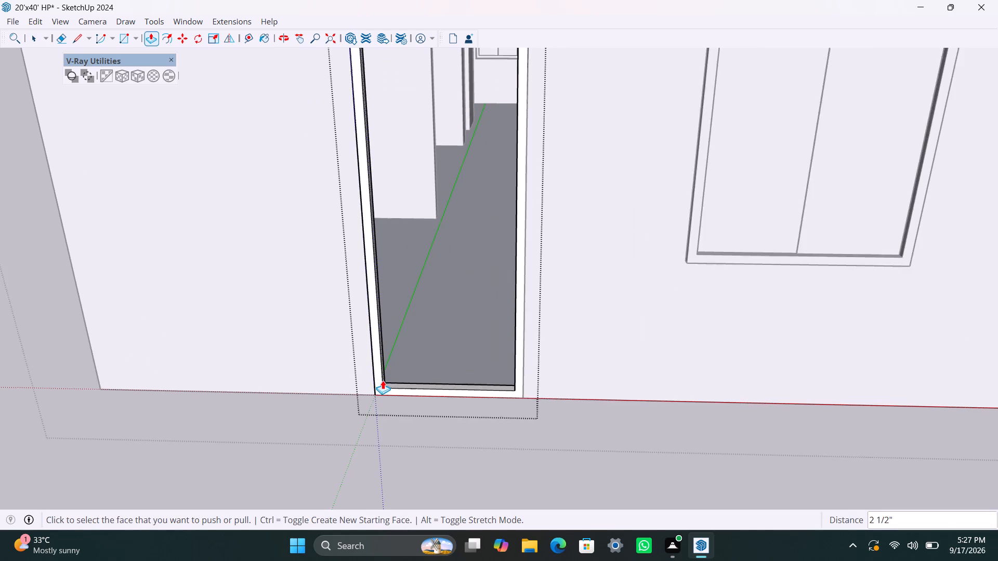
pyautogui.press('r')
pyautogui.moveTo(367, 108); pyautogui.dragTo(374, 117)
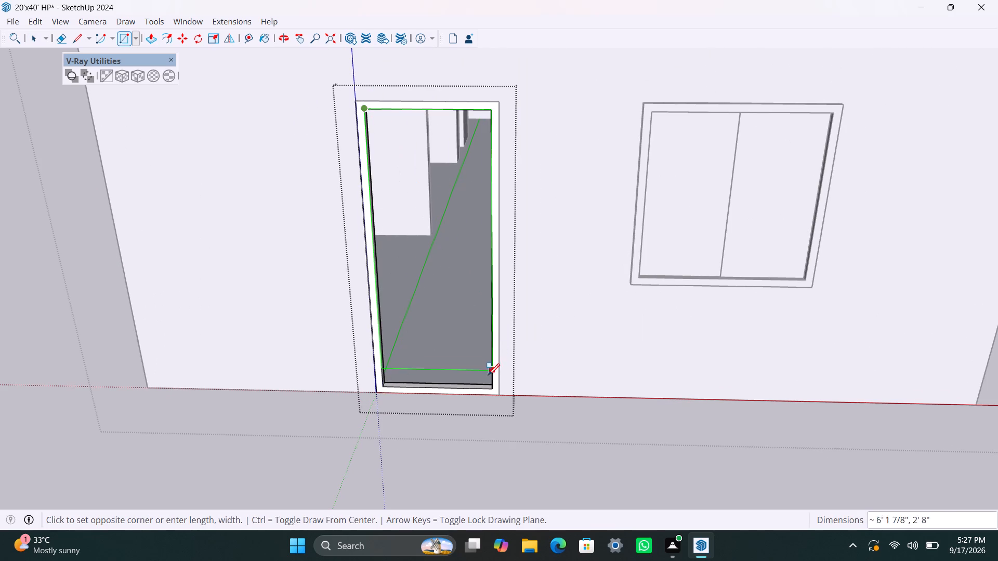
pyautogui.click(489, 390)
pyautogui.press('space')
pyautogui.doubleClick(462, 361)
pyautogui.rightClick(462, 360)
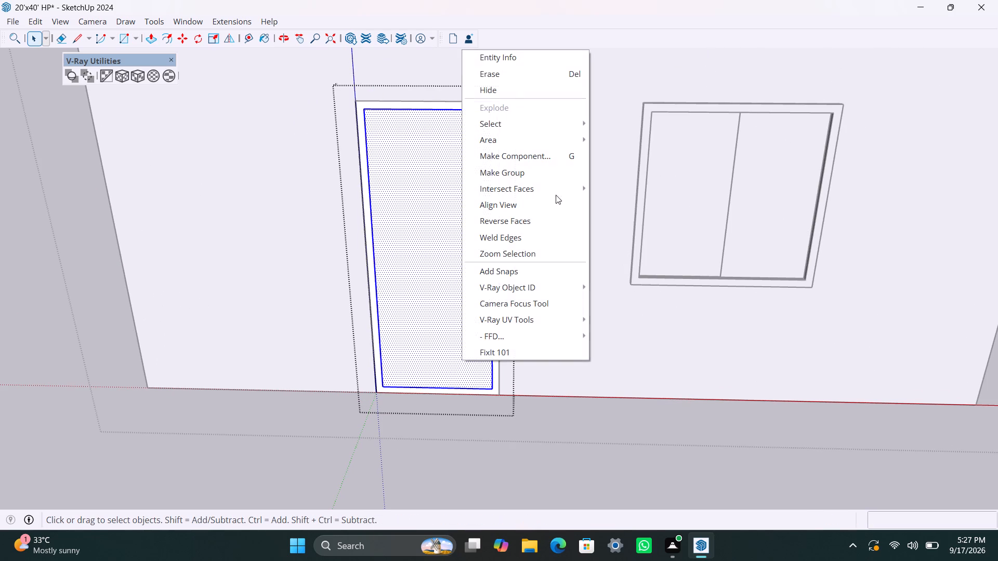
pyautogui.click(561, 173)
pyautogui.doubleClick(448, 288)
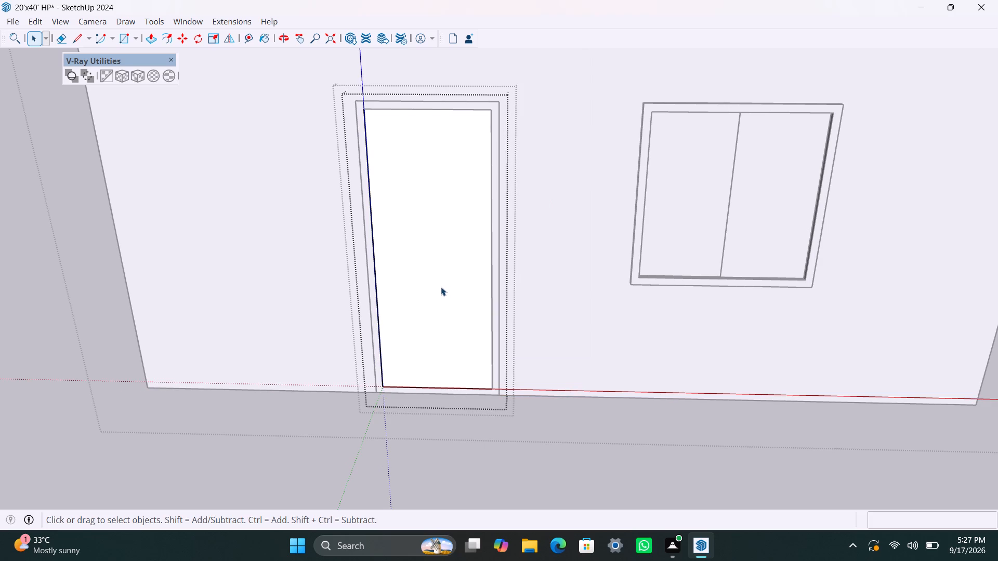
# Extrude the door leaf face 18 mm inside its group.
pyautogui.click(441, 287)
pyautogui.press('p')
pyautogui.click(441, 286)
pyautogui.press('1')
pyautogui.write('8MM')
pyautogui.press('Return')
pyautogui.press('space')
# Place a vertical guide 6" in from the door leaf's left edge.
pyautogui.press('t')
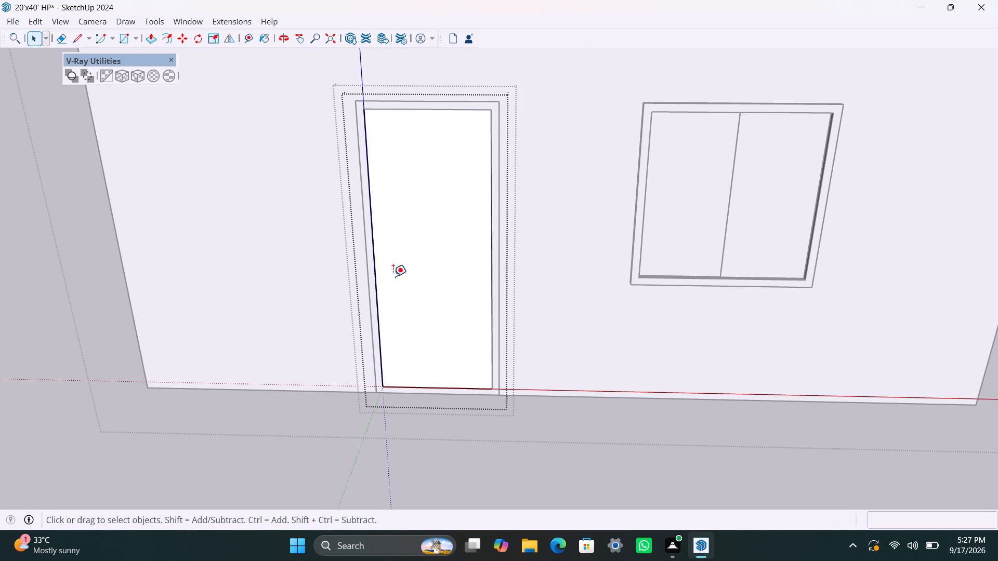
pyautogui.click(374, 272)
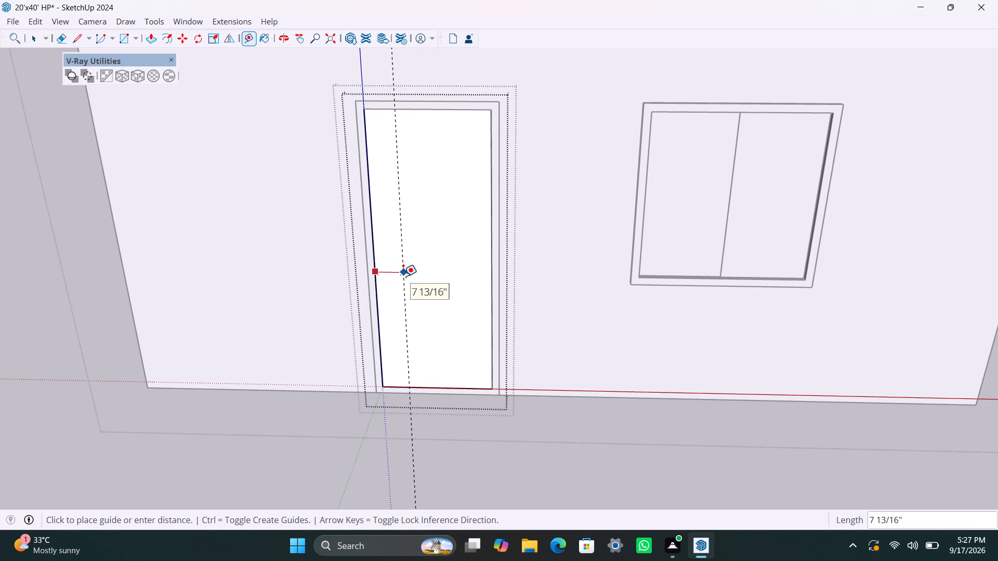
pyautogui.write('6"')
pyautogui.press('Return')
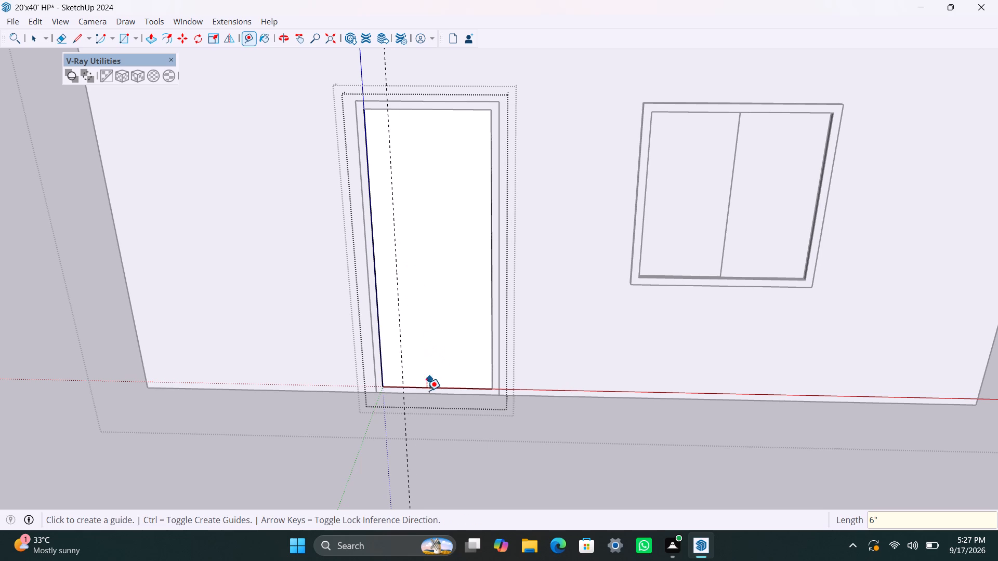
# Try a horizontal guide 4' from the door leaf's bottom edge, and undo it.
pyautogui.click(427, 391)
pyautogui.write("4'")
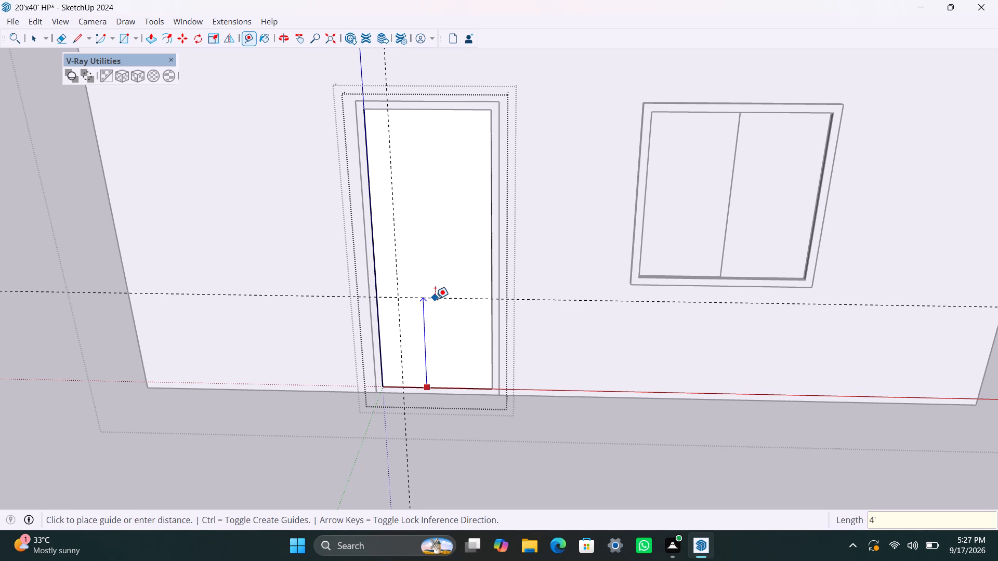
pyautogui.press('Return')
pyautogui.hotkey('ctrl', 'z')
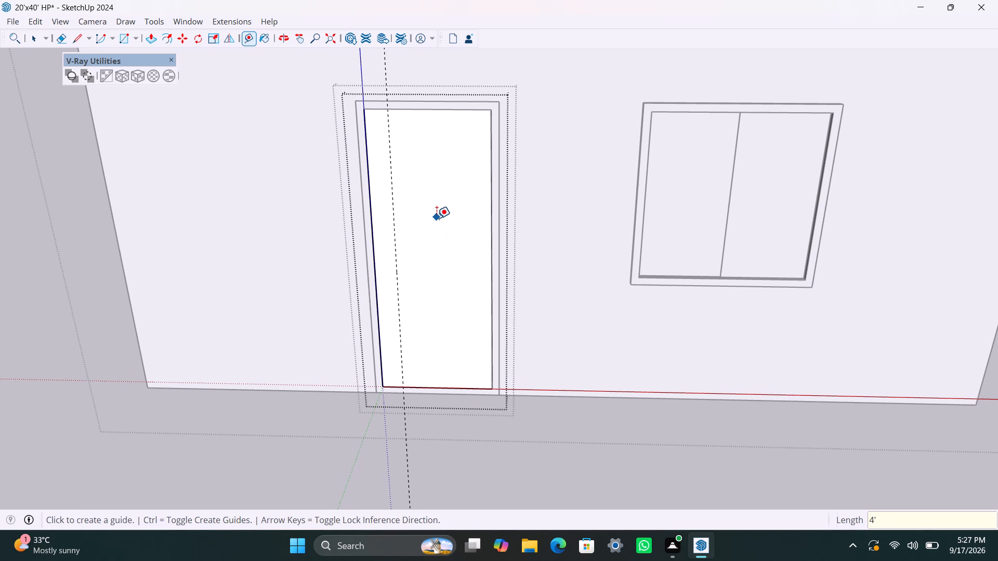
# Place a horizontal guide 4' below the door leaf's top edge.
pyautogui.click(429, 112)
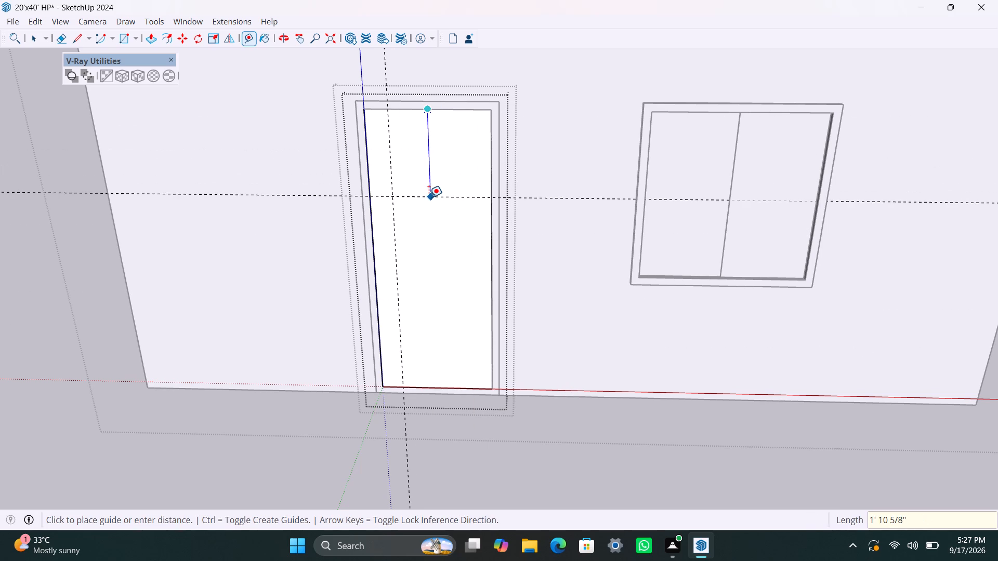
pyautogui.write("4'")
pyautogui.press('Return')
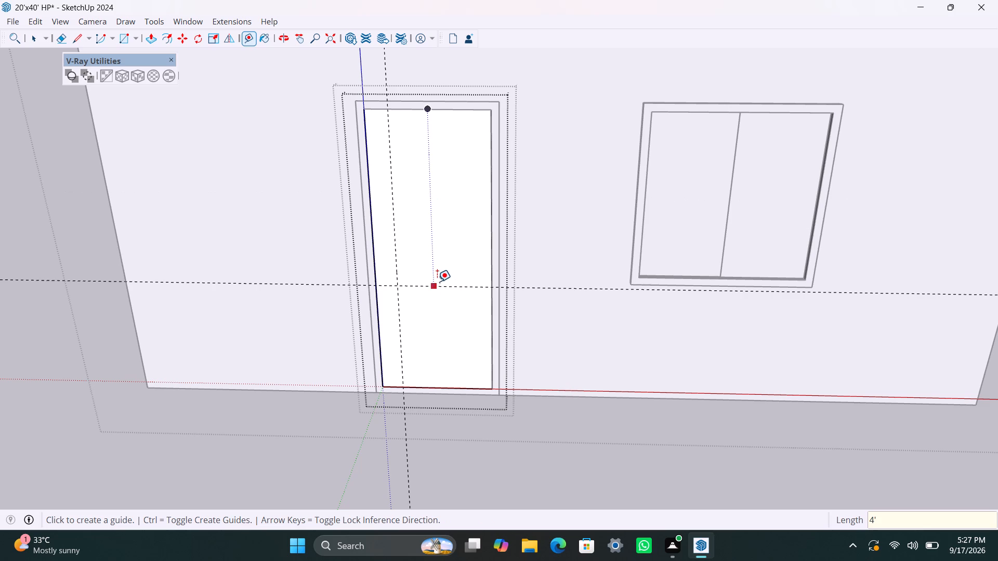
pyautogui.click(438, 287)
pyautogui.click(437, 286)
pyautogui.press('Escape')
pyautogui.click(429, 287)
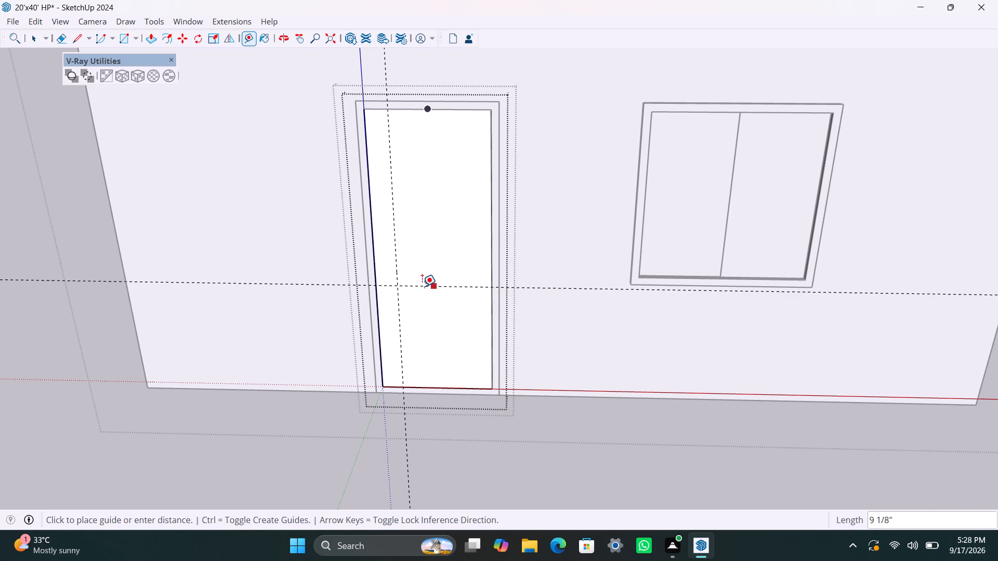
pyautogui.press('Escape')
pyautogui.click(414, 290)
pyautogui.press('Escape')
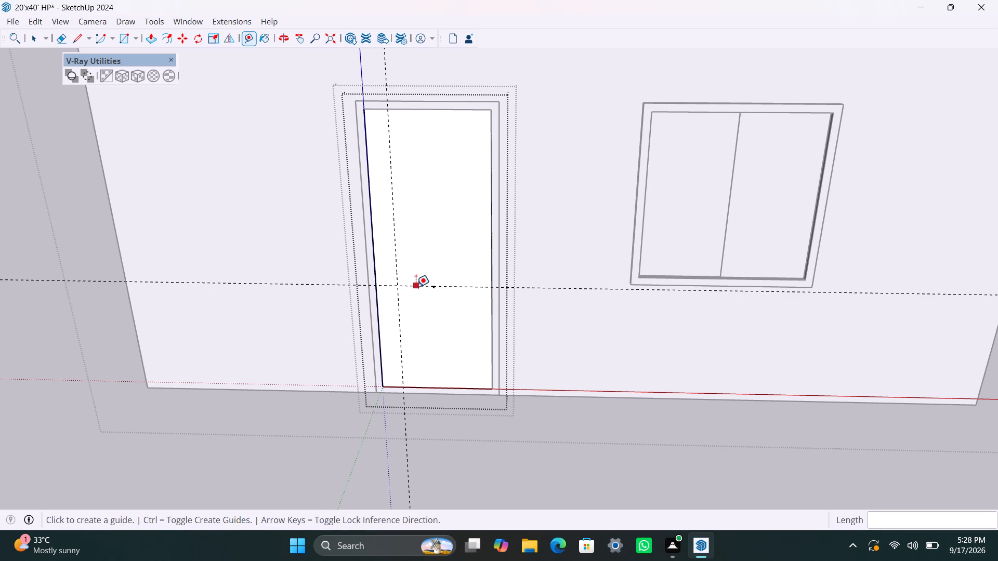
# Add a guide 8" above the horizontal guide and another 1.5" from the vertical guide, toward the middle of the door leaf.
pyautogui.click(417, 287)
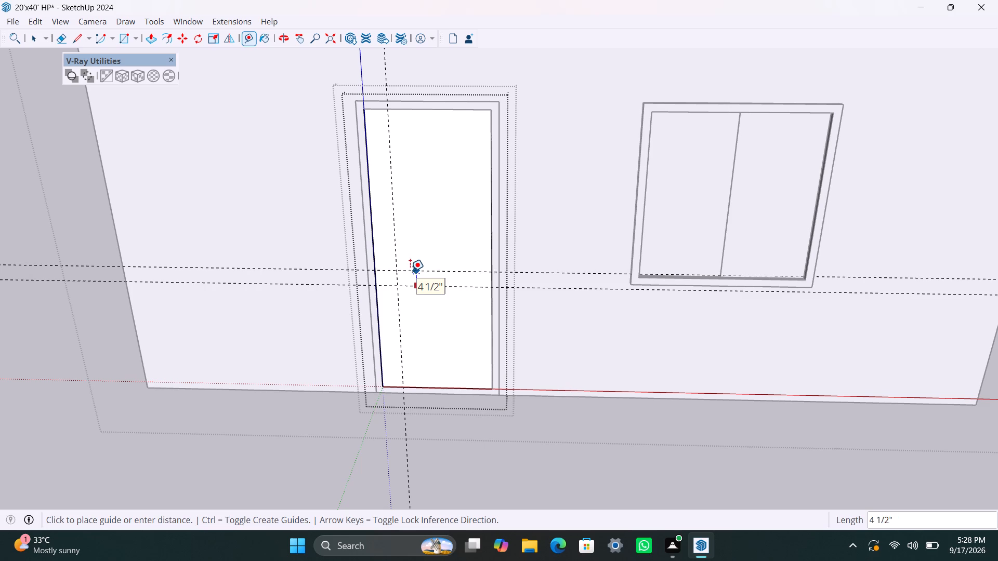
pyautogui.write('8"')
pyautogui.press('Return')
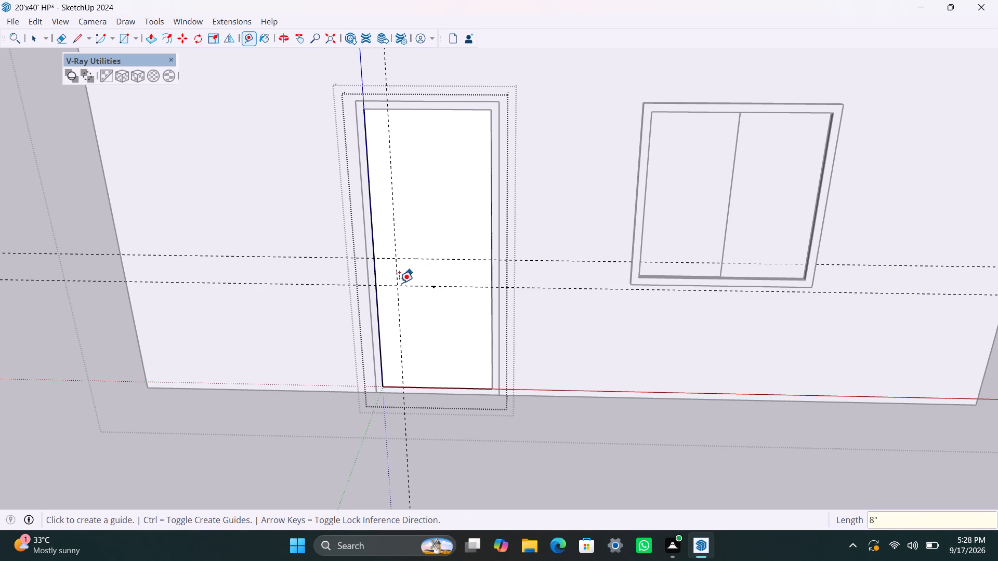
pyautogui.click(400, 264)
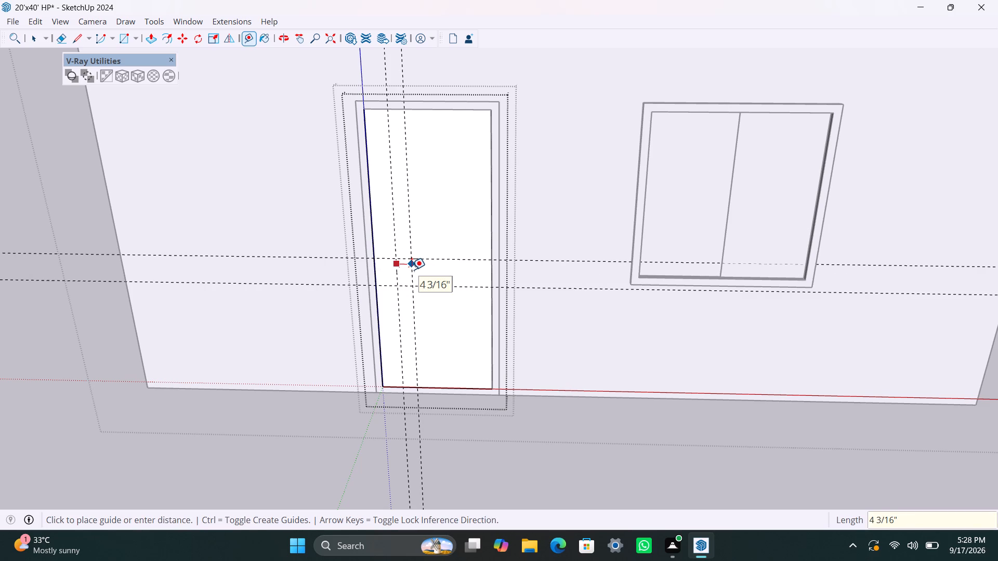
pyautogui.write('1.5"')
pyautogui.press('Return')
# Draw a 1 1/2" by 8" handle rectangle between the four guide intersections on the door leaf.
pyautogui.press('r')
pyautogui.scroll(4, 397, 263)
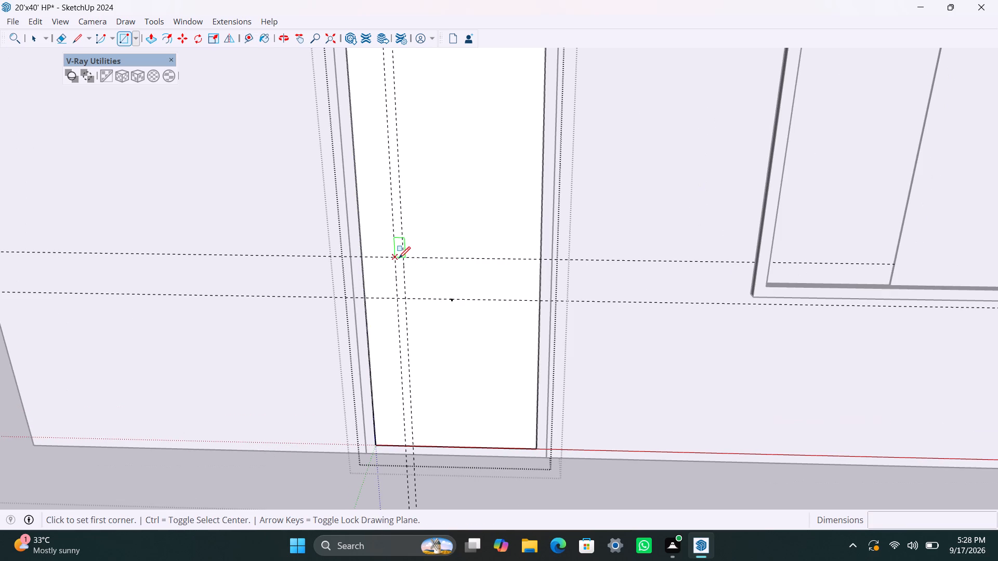
pyautogui.click(399, 258)
pyautogui.press('Escape')
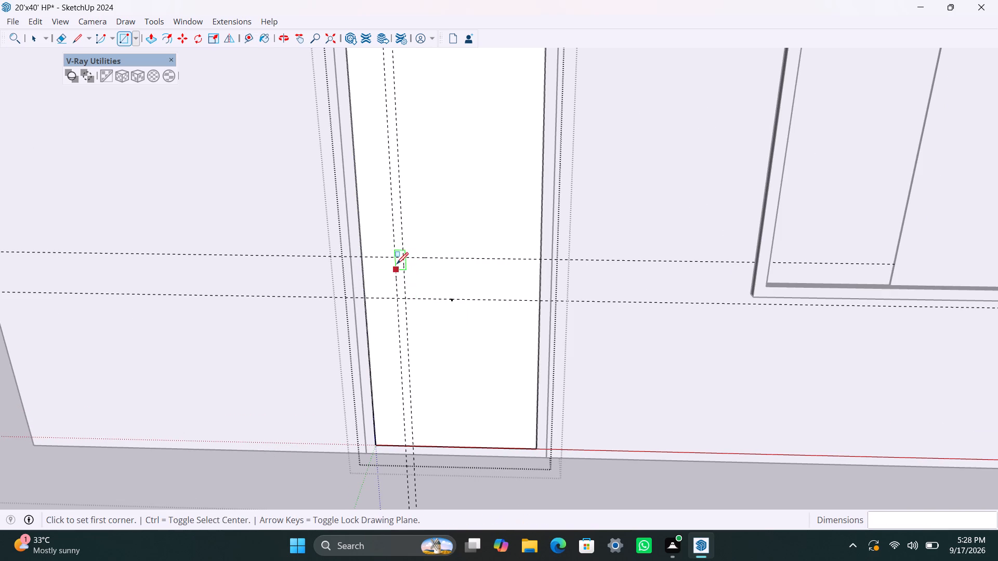
pyautogui.click(394, 258)
pyautogui.click(402, 298)
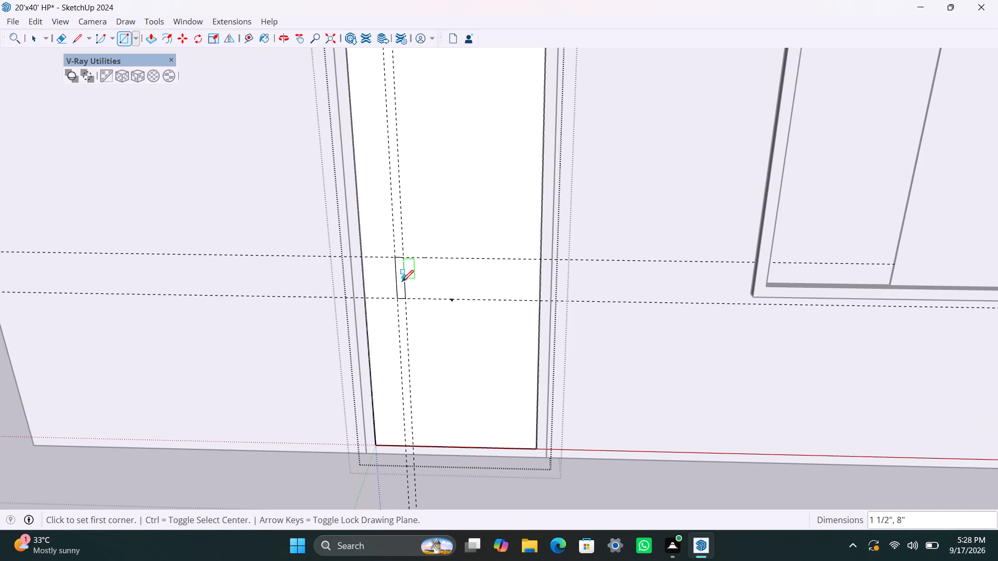
pyautogui.press('Escape')
# Group the handle rectangle's face with its edges.
pyautogui.press('space')
pyautogui.doubleClick(402, 282)
pyautogui.rightClick(401, 279)
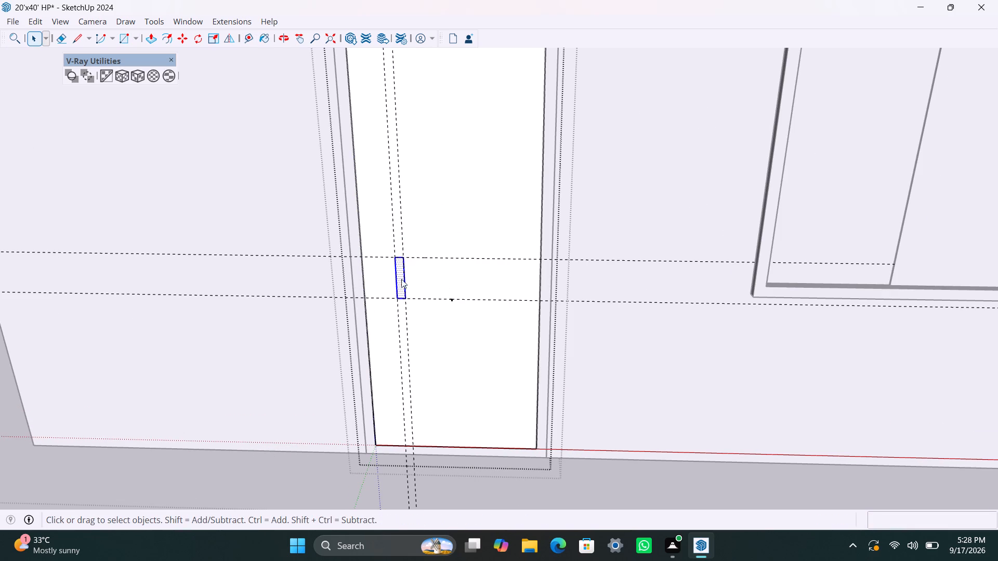
pyautogui.click(457, 124)
pyautogui.scroll(5, 416, 286)
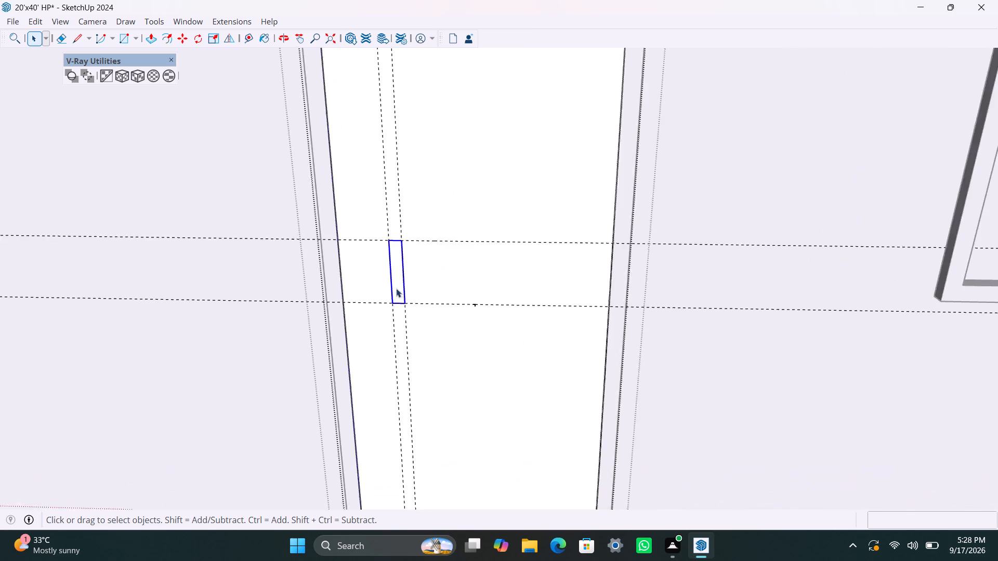
# Extrude the handle rectangle on the front door leaf by 0.5" and leave its group.
pyautogui.tripleClick(397, 254)
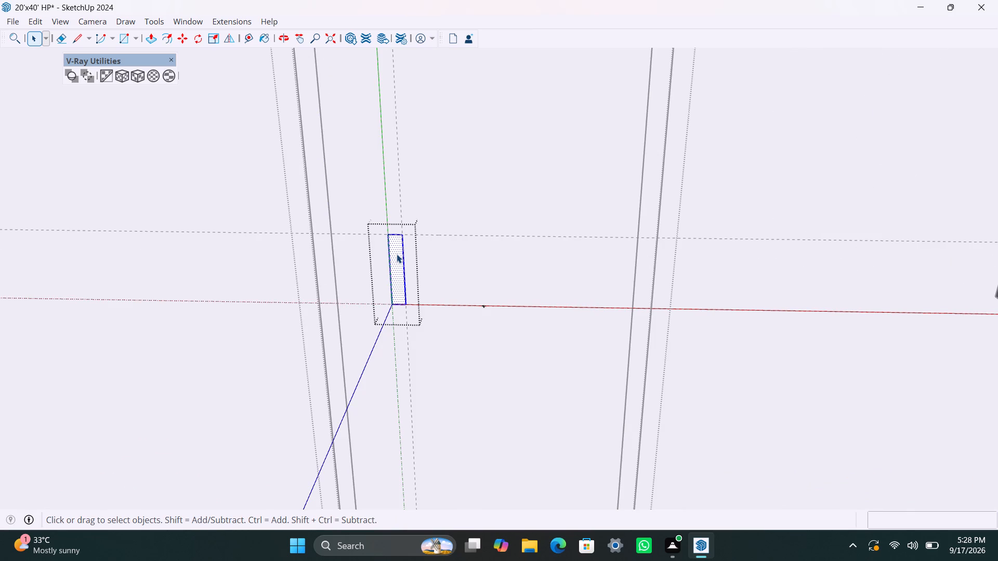
pyautogui.press('p')
pyautogui.click(397, 254)
pyautogui.write('0.5"')
pyautogui.press('Return')
pyautogui.press('space')
pyautogui.scroll(-2, 354, 317)
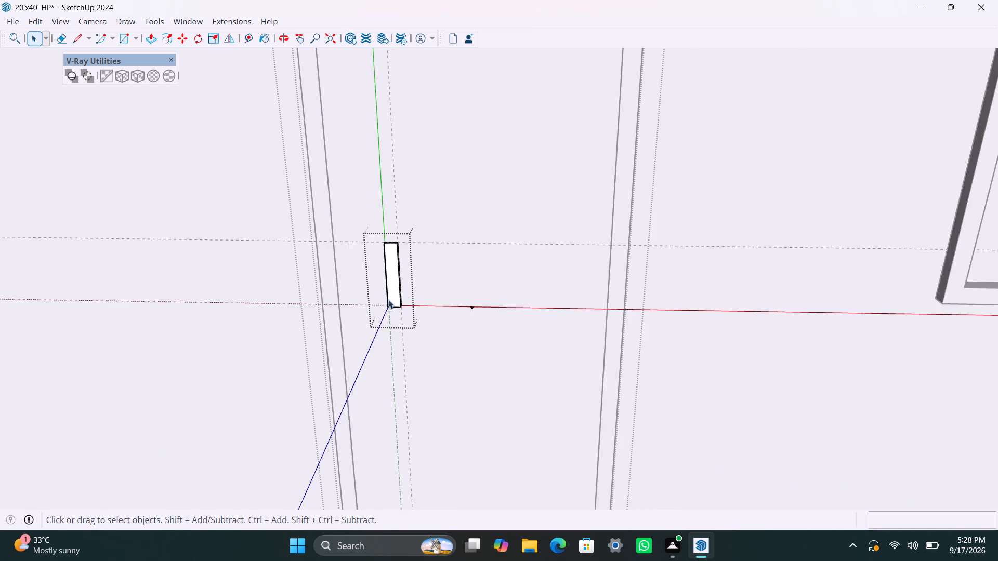
pyautogui.scroll(-13, 388, 300)
pyautogui.click(487, 386)
pyautogui.click(487, 410)
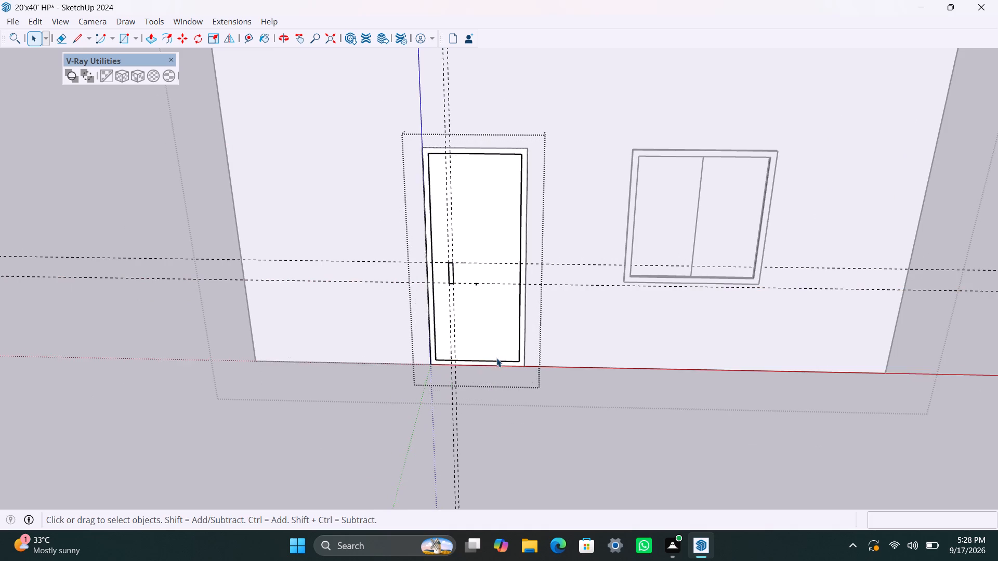
# Draw a rectangle filling the door opening in the small room's wall facing the corridor near the rear of the house.
pyautogui.scroll(-6, 529, 154)
pyautogui.moveTo(522, 195); pyautogui.dragTo(504, 393, button='middle')
pyautogui.scroll(-3, 545, 217)
pyautogui.scroll(-4, 513, 177)
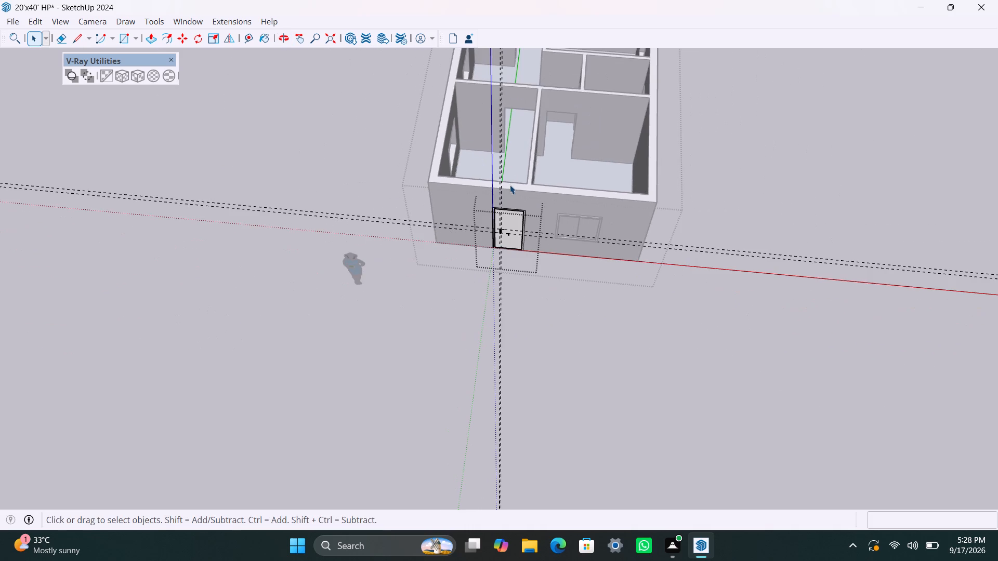
pyautogui.moveTo(504, 198); pyautogui.dragTo(479, 491, button='middle')
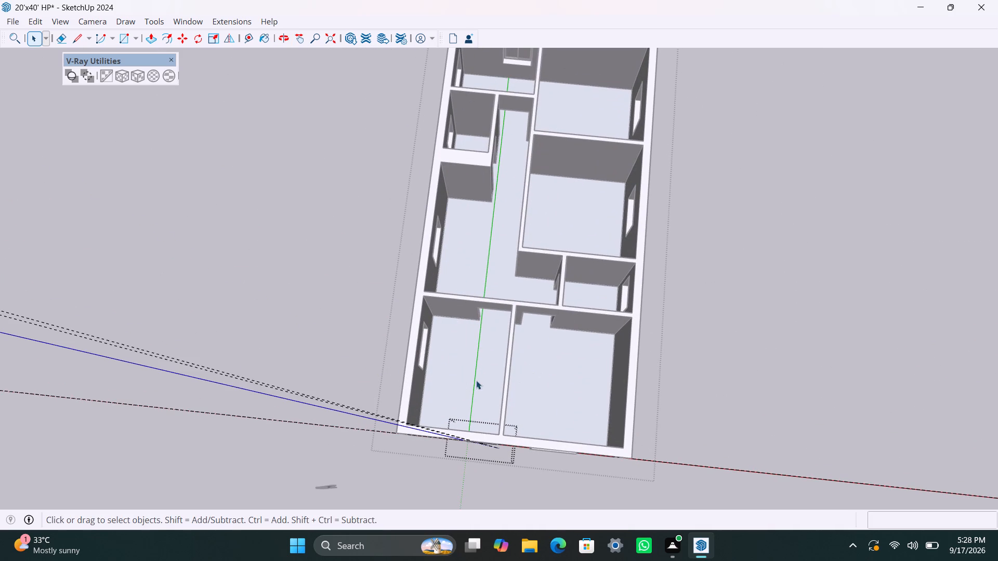
pyautogui.moveTo(511, 203); pyautogui.dragTo(495, 310, button='middle')
pyautogui.moveTo(588, 415); pyautogui.dragTo(561, 418, button='middle')
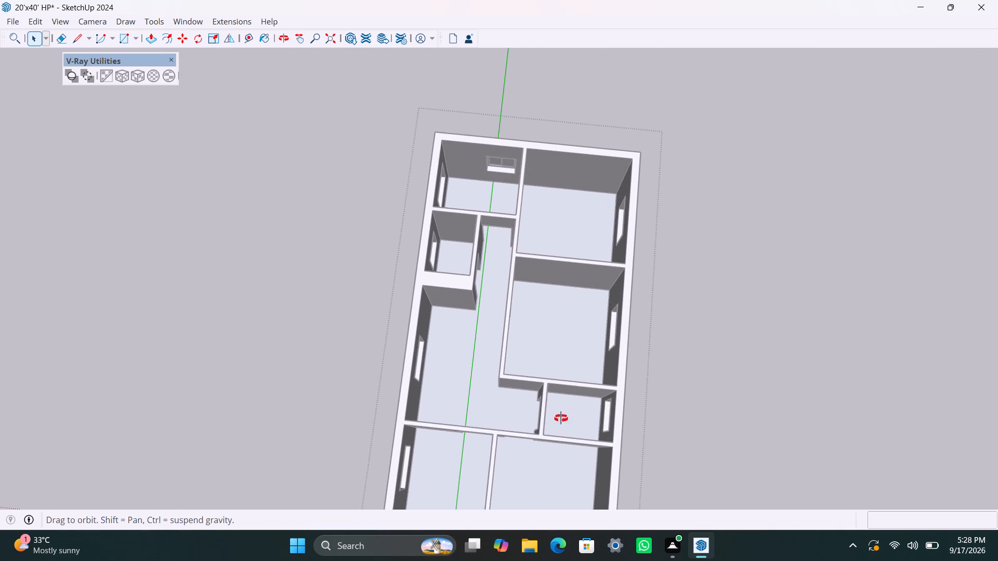
pyautogui.moveTo(561, 418); pyautogui.dragTo(130, 241, button='middle')
pyautogui.scroll(1, 500, 210)
pyautogui.moveTo(490, 238); pyautogui.dragTo(464, 428, button='middle')
pyautogui.scroll(3, 475, 385)
pyautogui.moveTo(480, 400); pyautogui.dragTo(479, 479, button='middle')
pyautogui.scroll(6, 480, 399)
pyautogui.click(457, 420)
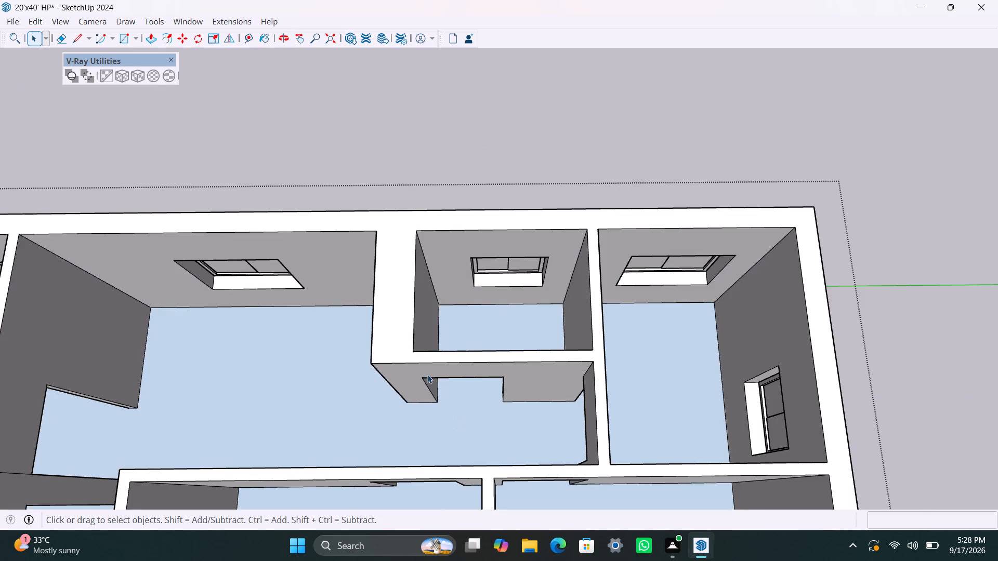
pyautogui.scroll(3, 463, 403)
pyautogui.moveTo(489, 446); pyautogui.dragTo(461, 381, button='middle')
pyautogui.scroll(4, 451, 345)
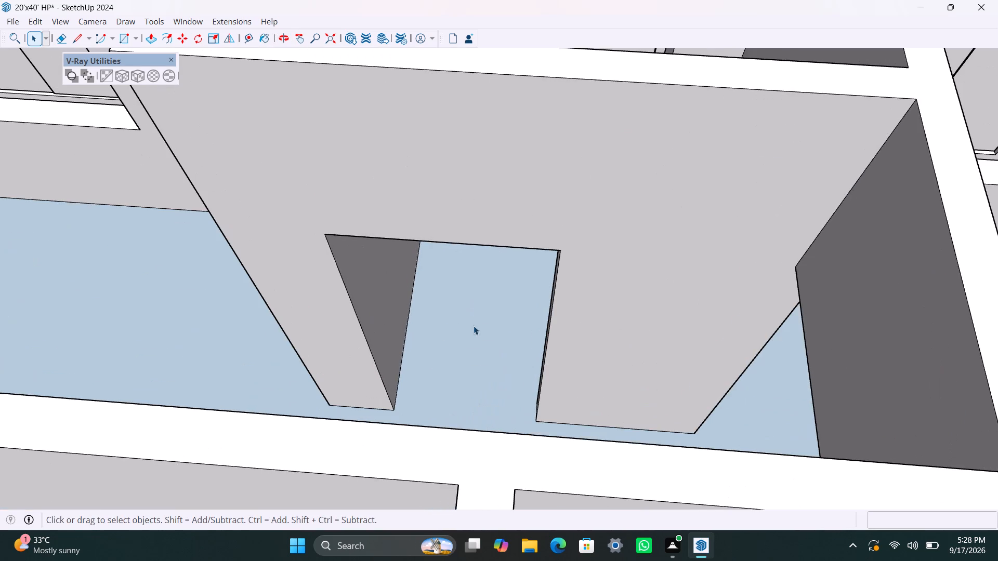
pyautogui.moveTo(474, 326); pyautogui.dragTo(475, 333, button='middle')
pyautogui.press('r')
pyautogui.moveTo(329, 252); pyautogui.dragTo(329, 260)
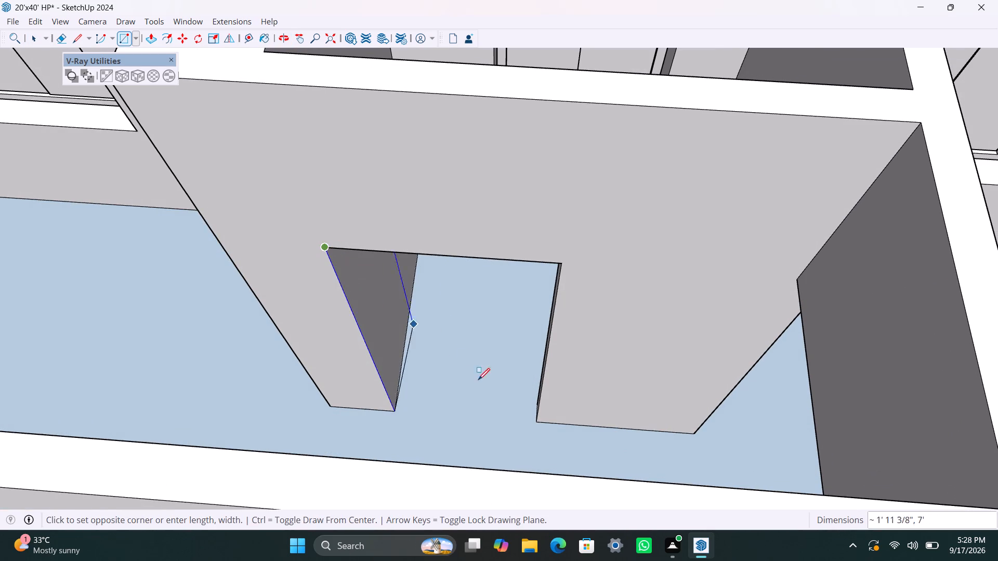
pyautogui.click(536, 421)
pyautogui.press('space')
# Group the new door rectangle's face with its edges.
pyautogui.doubleClick(490, 376)
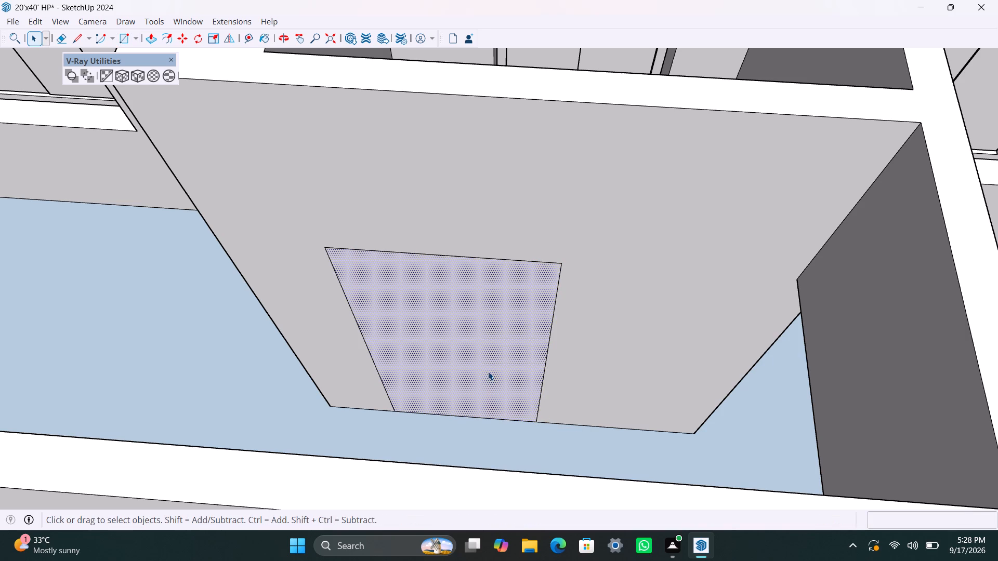
pyautogui.rightClick(488, 371)
pyautogui.tripleClick(449, 344)
pyautogui.rightClick(449, 344)
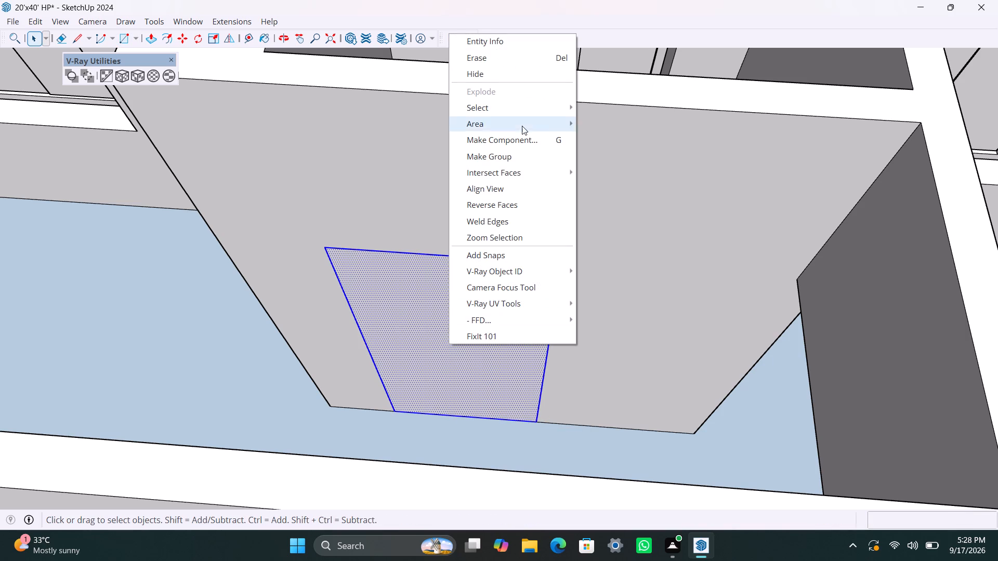
pyautogui.click(510, 164)
pyautogui.click(506, 162)
# Inside the door group, offset the face's outline 2" inward and delete the inner face to leave a frame border.
pyautogui.tripleClick(395, 336)
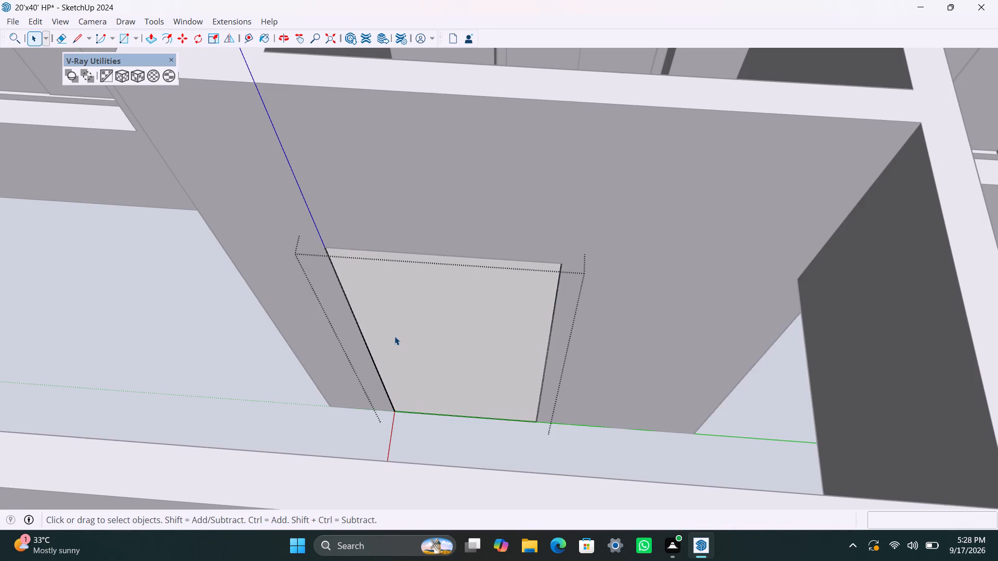
pyautogui.press('f')
pyautogui.click(395, 312)
pyautogui.press('2')
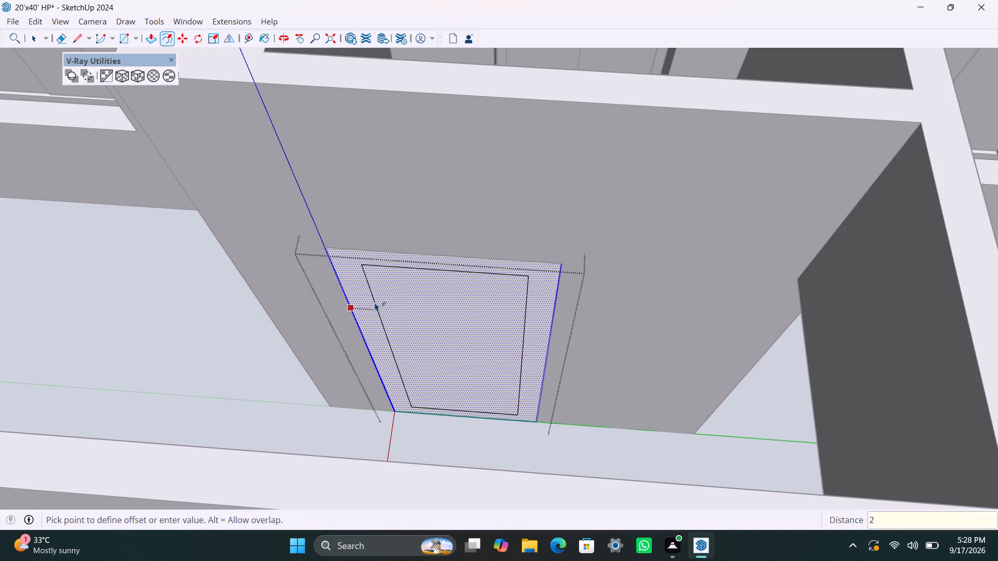
pyautogui.hotkey('shift', '"')
pyautogui.press('Return')
pyautogui.press('space')
pyautogui.click(429, 325)
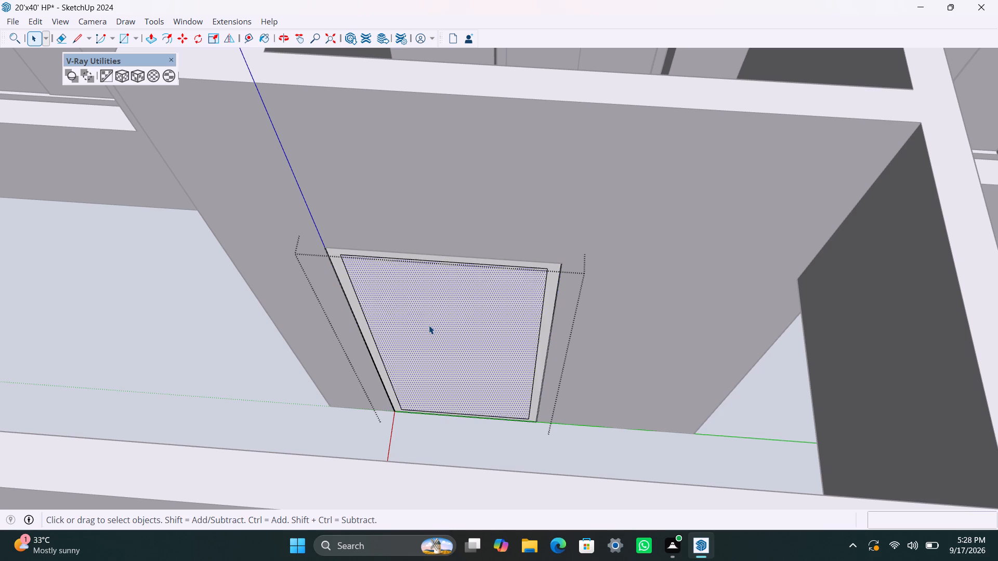
pyautogui.press('Delete')
# Extrude the door frame face by 2.5".
pyautogui.scroll(5, 381, 379)
pyautogui.click(388, 364)
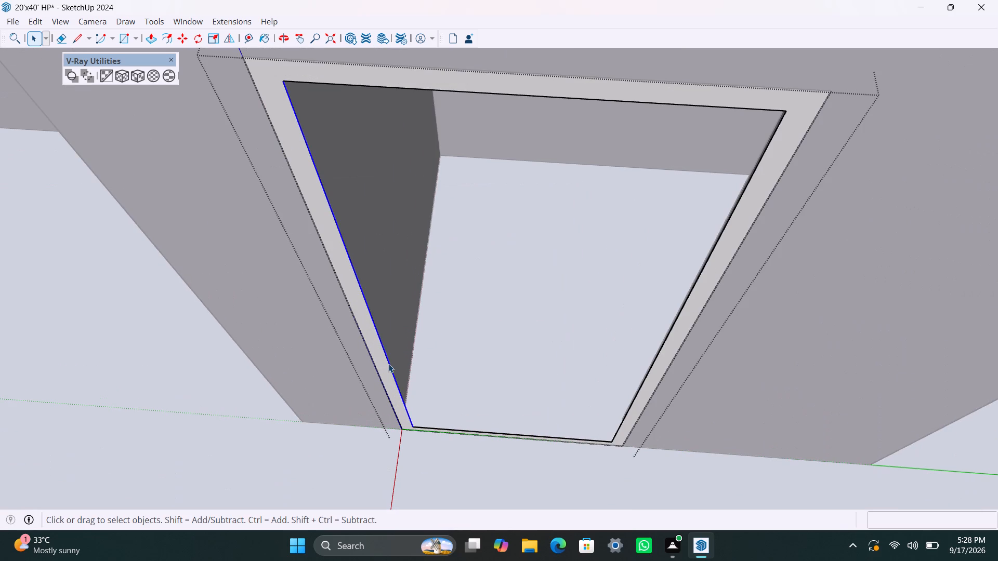
pyautogui.click(388, 379)
pyautogui.press('p')
pyautogui.click(388, 379)
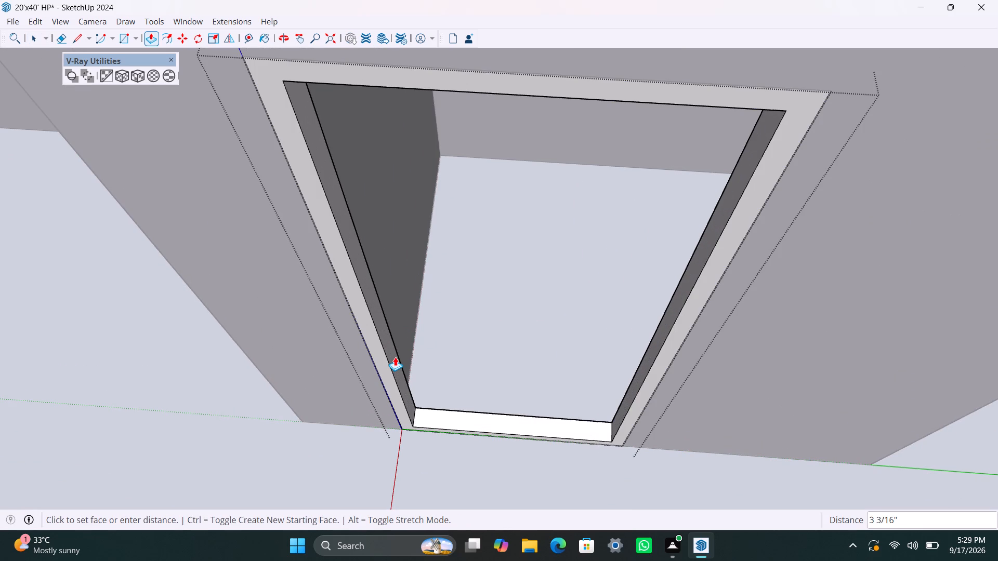
pyautogui.write('2.5"')
pyautogui.press('Return')
pyautogui.press('space')
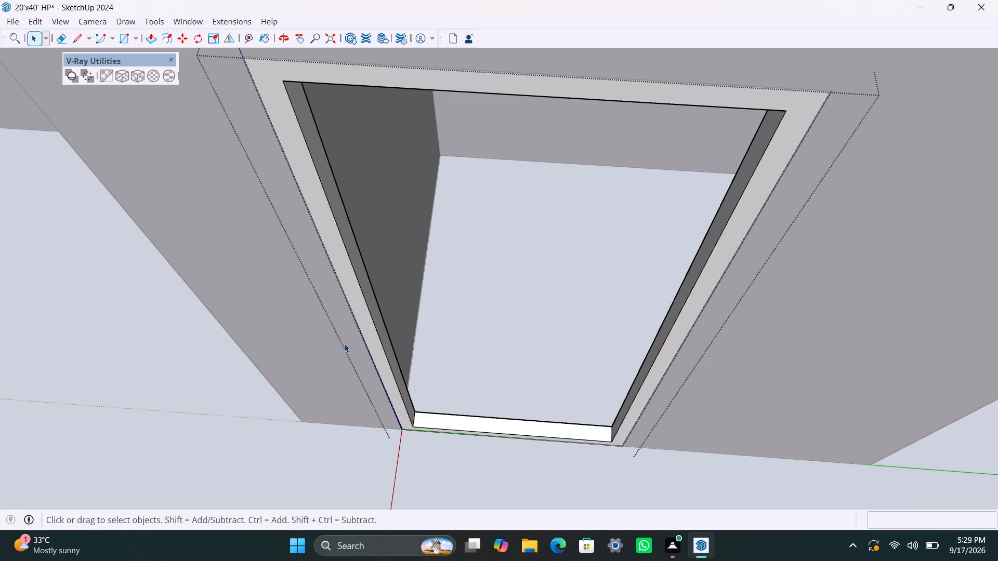
# Draw a door leaf rectangle filling the frame's inner opening and group it with its edges.
pyautogui.press('r')
pyautogui.click(284, 82)
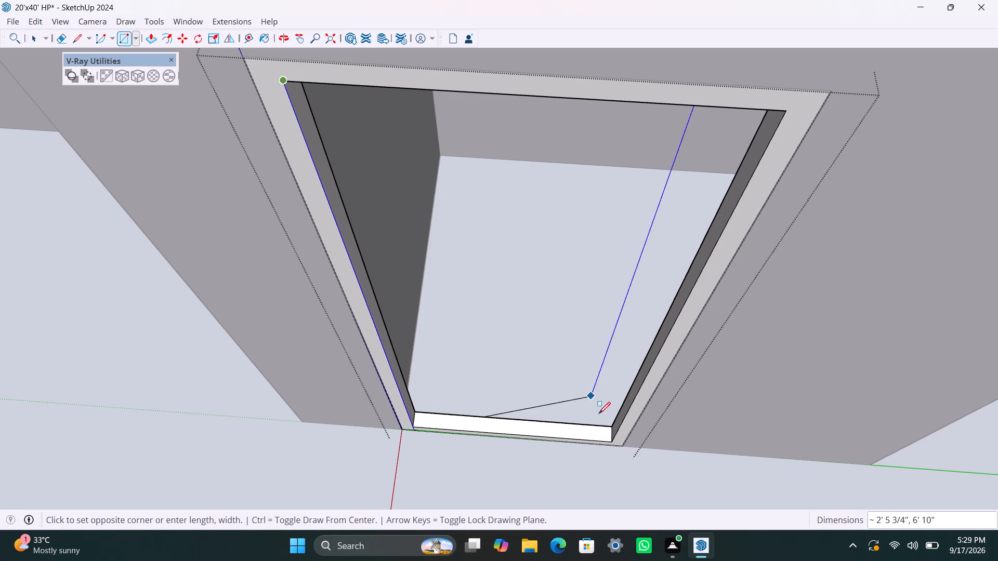
pyautogui.click(611, 438)
pyautogui.press('space')
pyautogui.doubleClick(575, 376)
pyautogui.rightClick(575, 372)
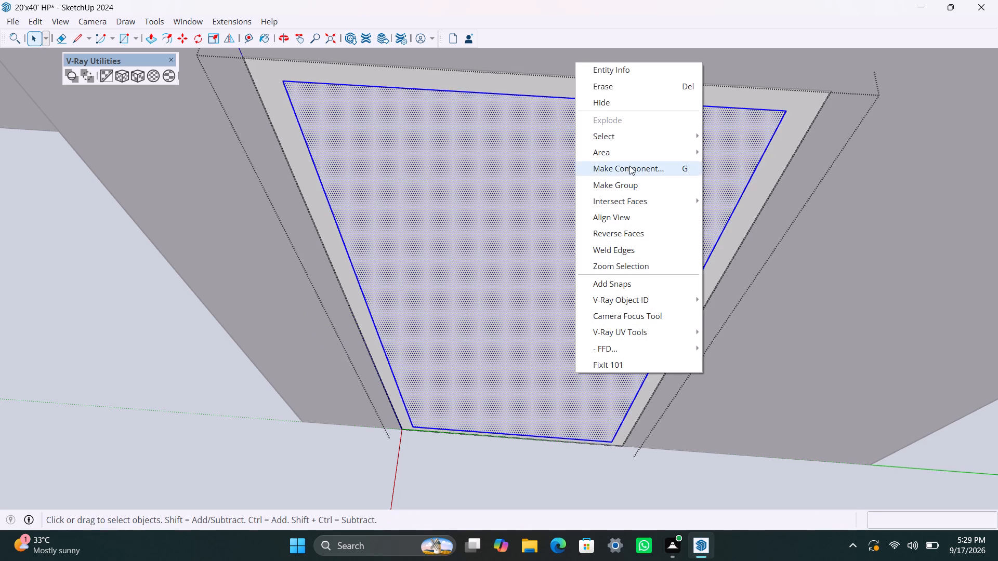
pyautogui.click(629, 183)
# Extrude the door leaf face to a thickness of 18 mm.
pyautogui.tripleClick(561, 324)
pyautogui.click(561, 322)
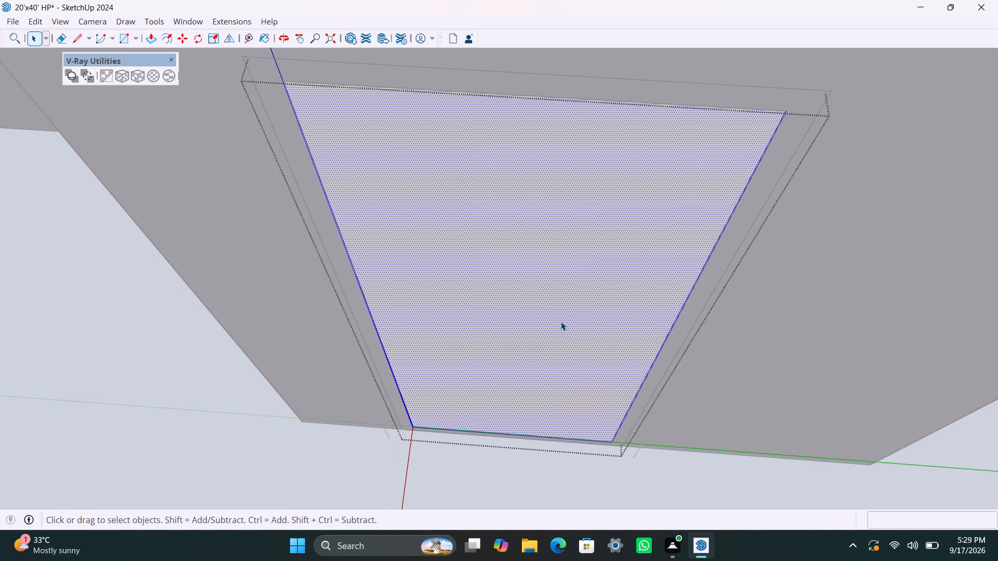
pyautogui.press('p')
pyautogui.click(561, 322)
pyautogui.write('18MM')
pyautogui.press('Return')
# Place a horizontal guide 4' below the leaf's top edge and a vertical guide 6" in from its side edge.
pyautogui.press('t')
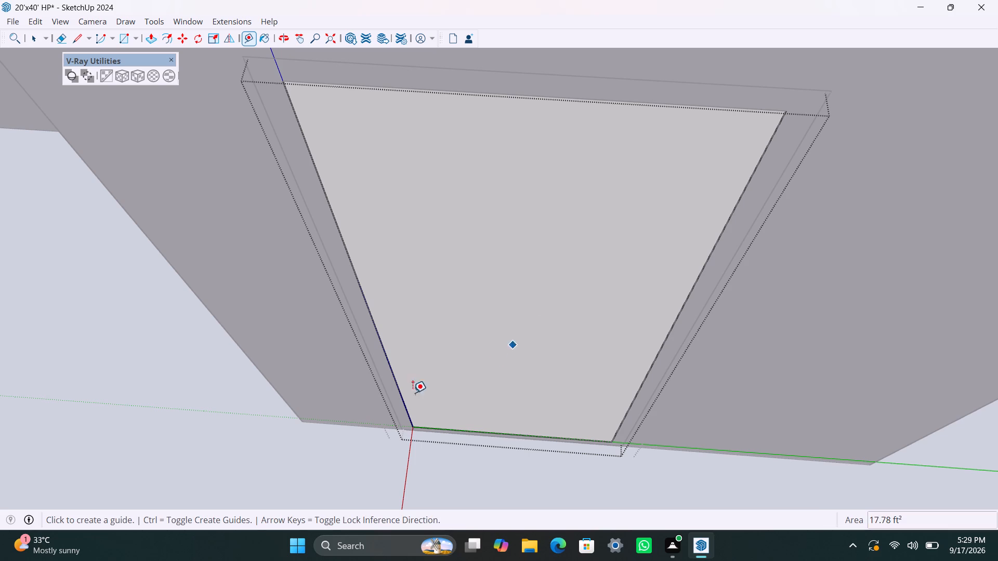
pyautogui.click(522, 95)
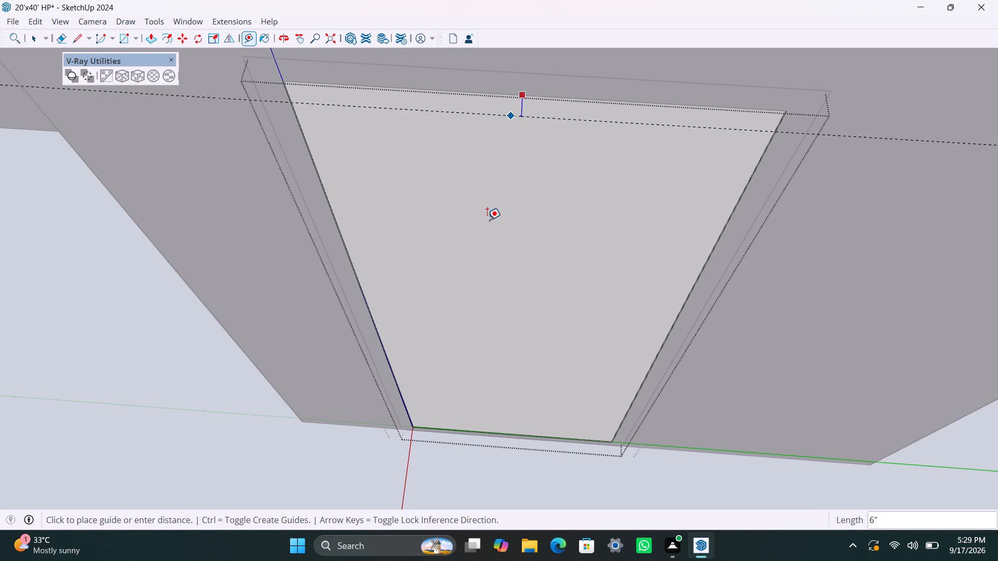
pyautogui.write("4'")
pyautogui.press('Return')
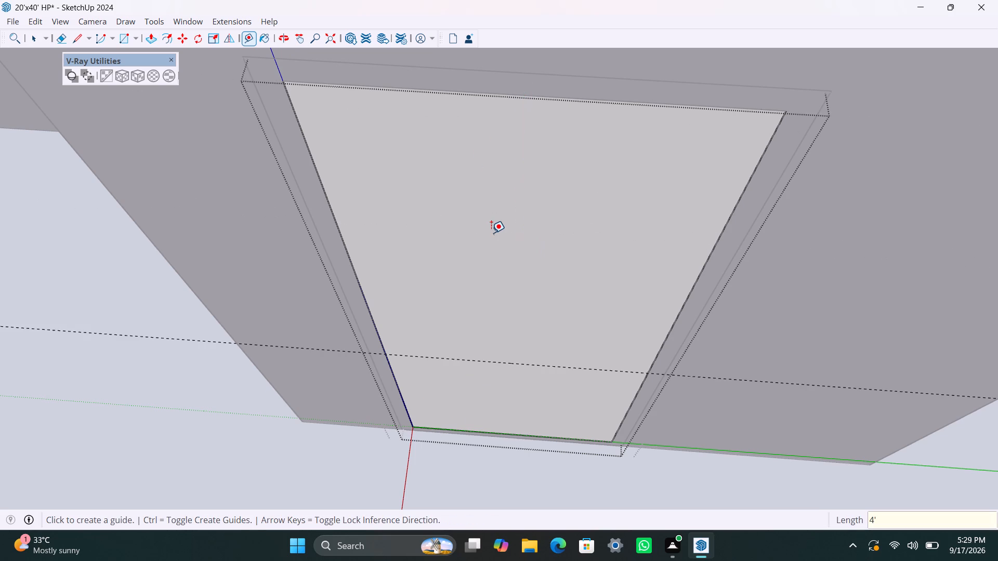
pyautogui.moveTo(364, 301); pyautogui.dragTo(370, 303)
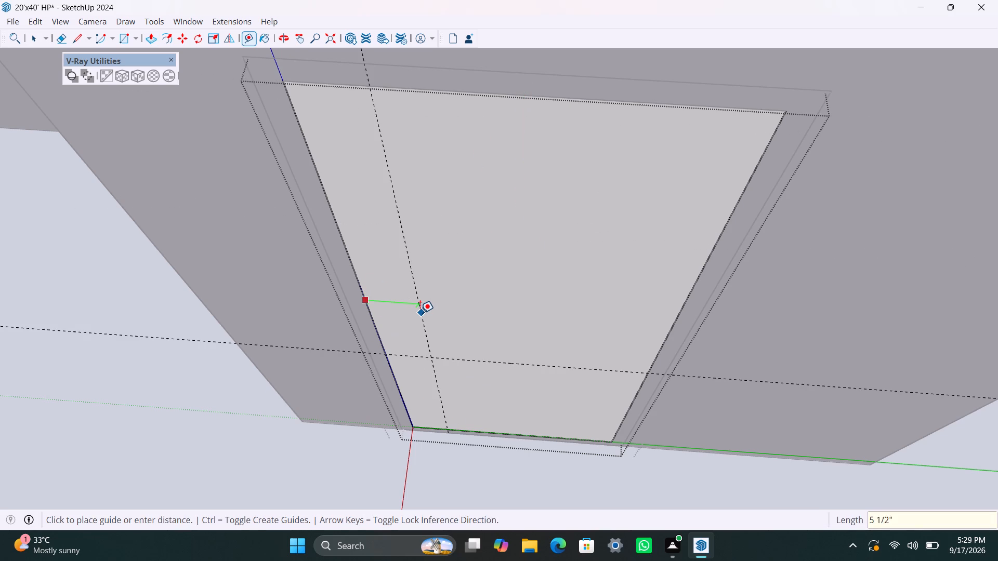
pyautogui.write('6"')
pyautogui.press('Return')
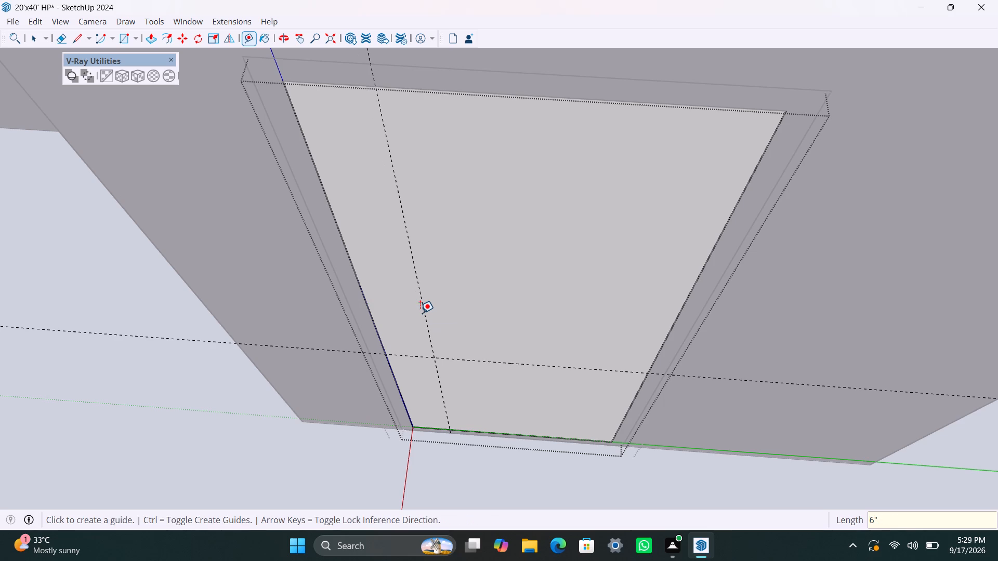
# Add a guide 1.5" from the vertical guide toward the leaf's middle and another 8" above the horizontal guide.
pyautogui.click(424, 308)
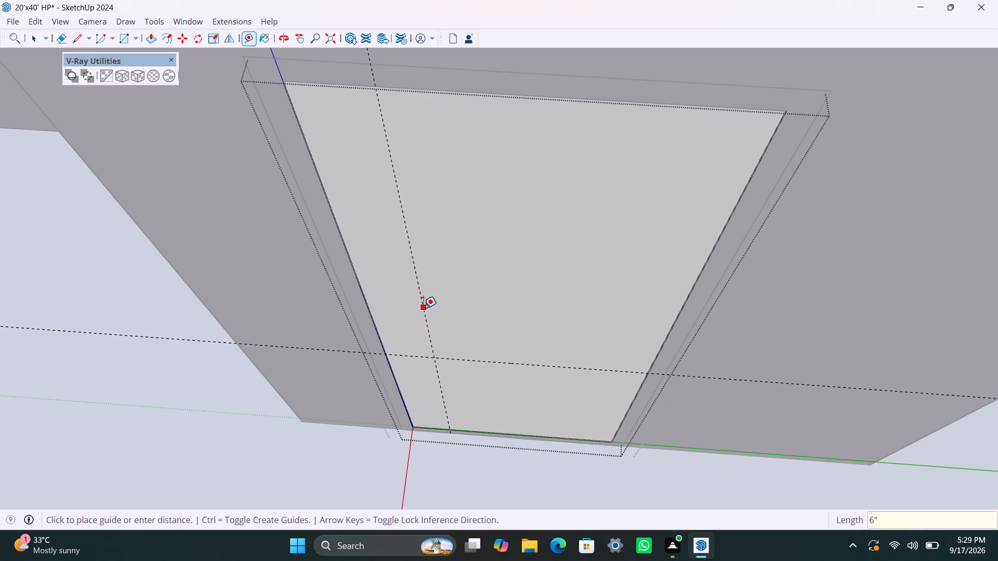
pyautogui.write('1.5"')
pyautogui.press('Return')
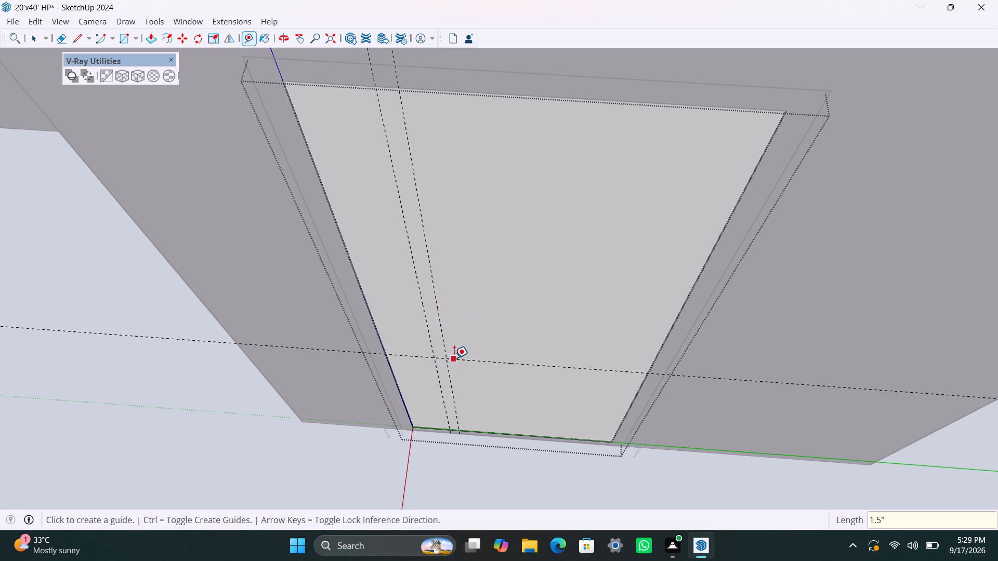
pyautogui.click(454, 358)
pyautogui.write('8"')
pyautogui.press('Return')
pyautogui.press('space')
# Draw a 1.5" by 8" handle rectangle between the four guide intersections on the leaf and group it with its edges.
pyautogui.scroll(6, 450, 380)
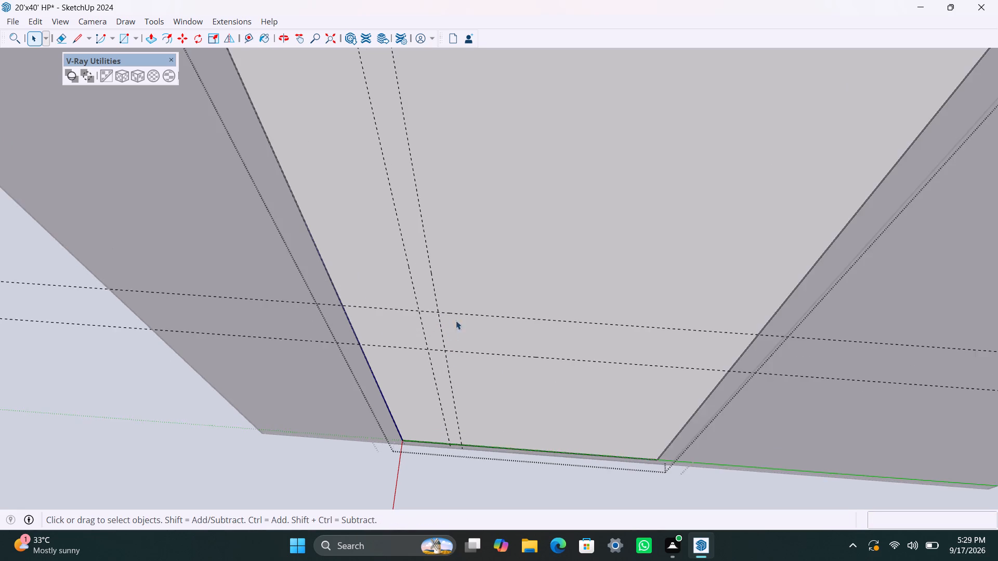
pyautogui.scroll(6, 456, 320)
pyautogui.moveTo(415, 352); pyautogui.dragTo(449, 230, button='middle')
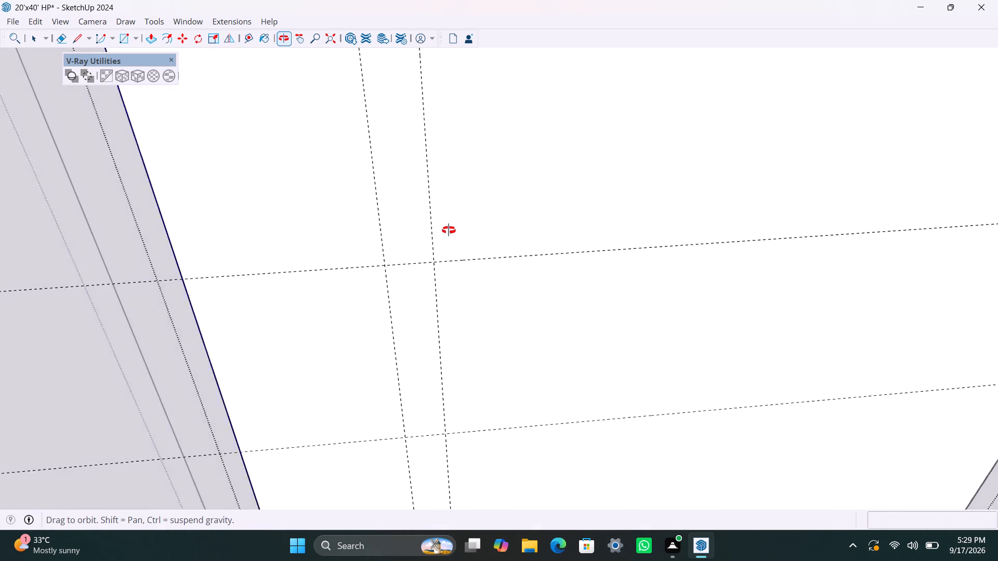
pyautogui.moveTo(449, 230); pyautogui.dragTo(443, 234, button='middle')
pyautogui.press('r')
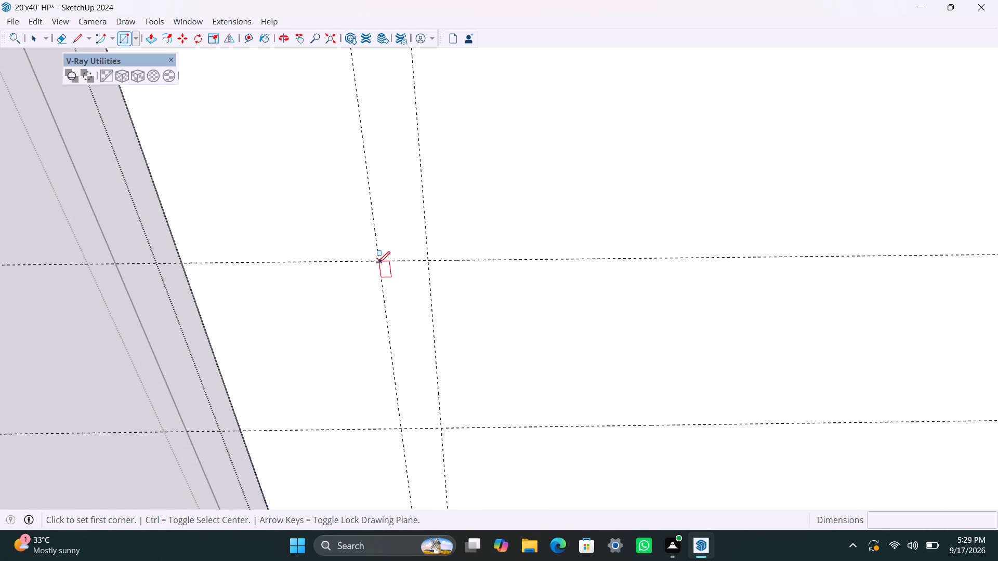
pyautogui.moveTo(378, 263); pyautogui.dragTo(379, 276)
pyautogui.click(439, 425)
pyautogui.press('space')
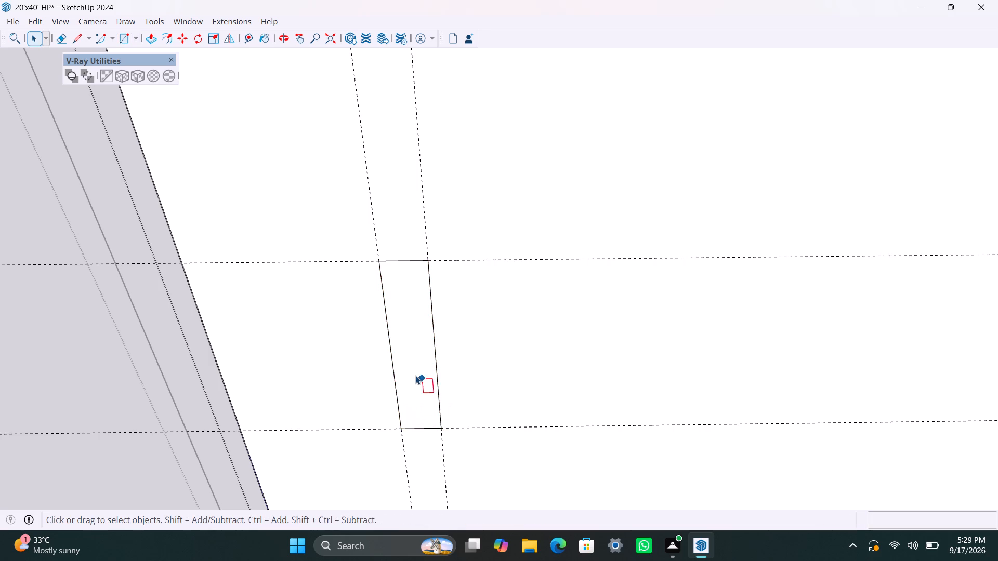
pyautogui.doubleClick(415, 376)
pyautogui.rightClick(416, 375)
pyautogui.click(471, 172)
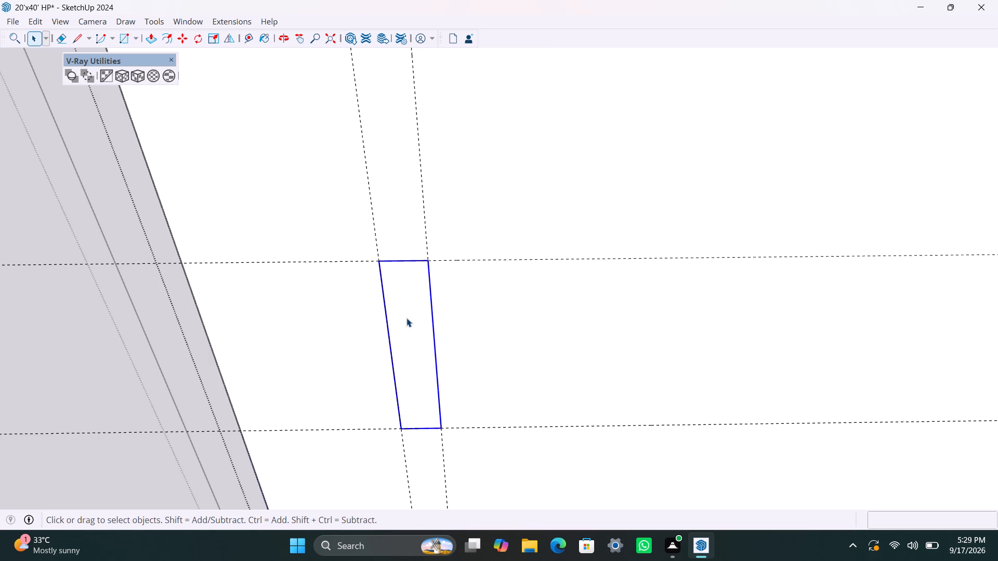
# Extrude the small room's door handle rectangle by 0.5".
pyautogui.tripleClick(406, 318)
pyautogui.press('p')
pyautogui.click(406, 319)
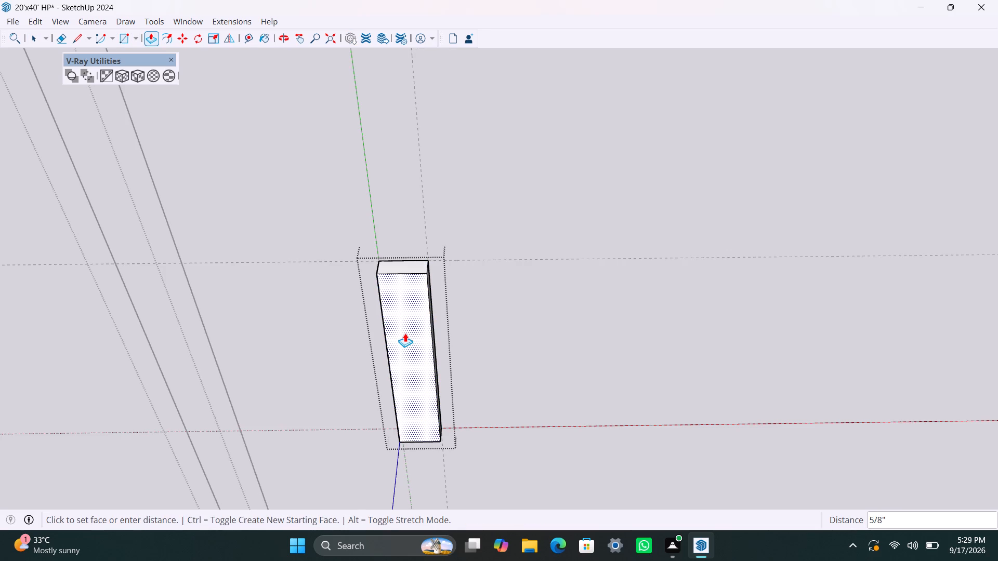
pyautogui.write('0.5"')
pyautogui.press('Return')
pyautogui.press('space')
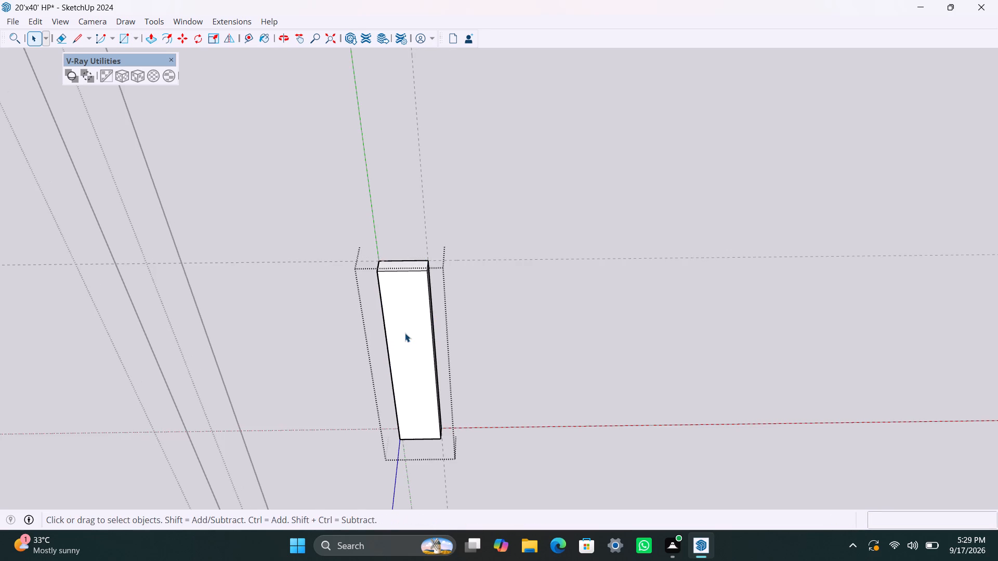
pyautogui.scroll(-13, 424, 299)
pyautogui.scroll(-14, 458, 259)
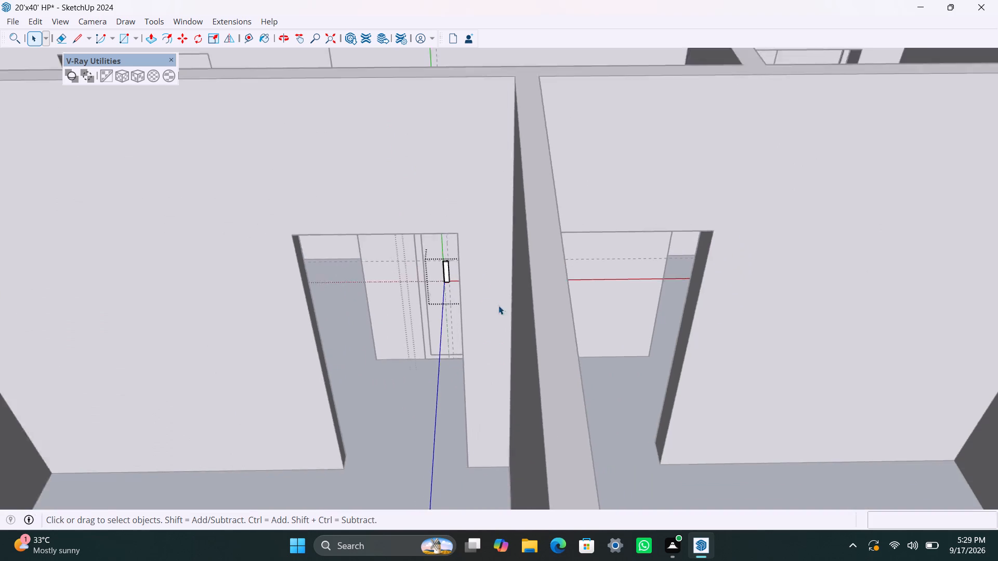
# Draw a 7' by 3' rectangle filling the passage door opening nearest the cross wall and group it with its edges.
pyautogui.scroll(-9, 498, 305)
pyautogui.moveTo(781, 306); pyautogui.dragTo(31, 417, button='middle')
pyautogui.click(552, 395)
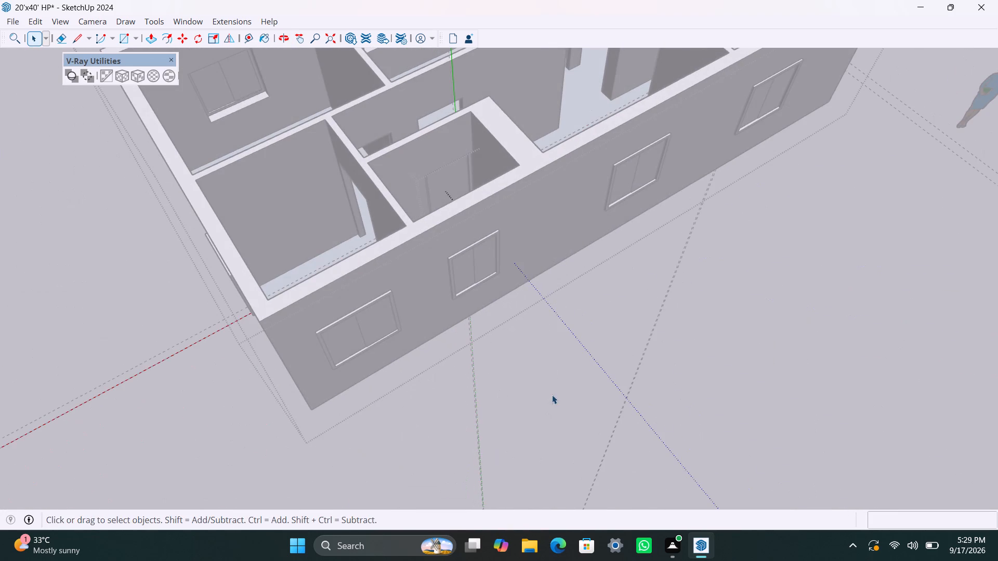
pyautogui.click(539, 389)
pyautogui.click(550, 385)
pyautogui.scroll(-4, 601, 280)
pyautogui.moveTo(553, 235); pyautogui.dragTo(321, 244, button='middle')
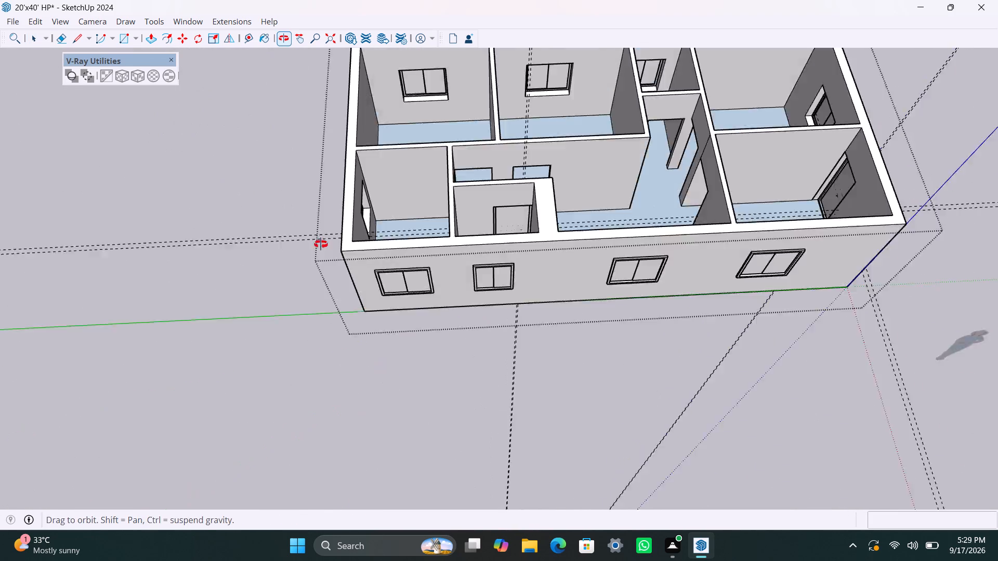
pyautogui.moveTo(321, 244); pyautogui.dragTo(321, 235, button='middle')
pyautogui.scroll(2, 455, 171)
pyautogui.keyDown('shift'); pyautogui.moveTo(415, 182); pyautogui.dragTo(437, 366, button='middle'); pyautogui.keyUp('shift')
pyautogui.scroll(4, 560, 399)
pyautogui.moveTo(549, 446); pyautogui.dragTo(572, 477, button='middle')
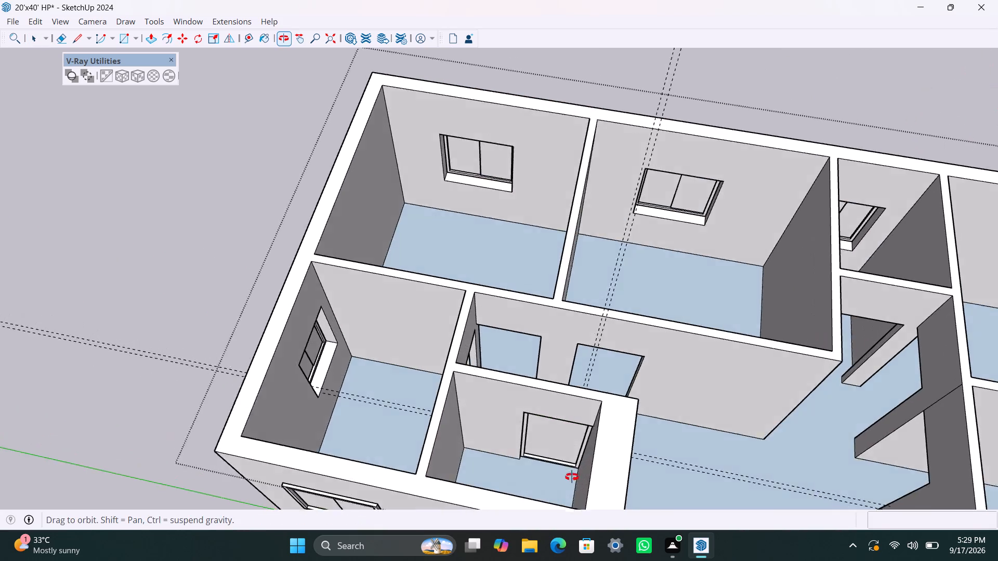
pyautogui.moveTo(572, 477); pyautogui.dragTo(598, 499, button='middle')
pyautogui.scroll(7, 462, 324)
pyautogui.scroll(4, 531, 395)
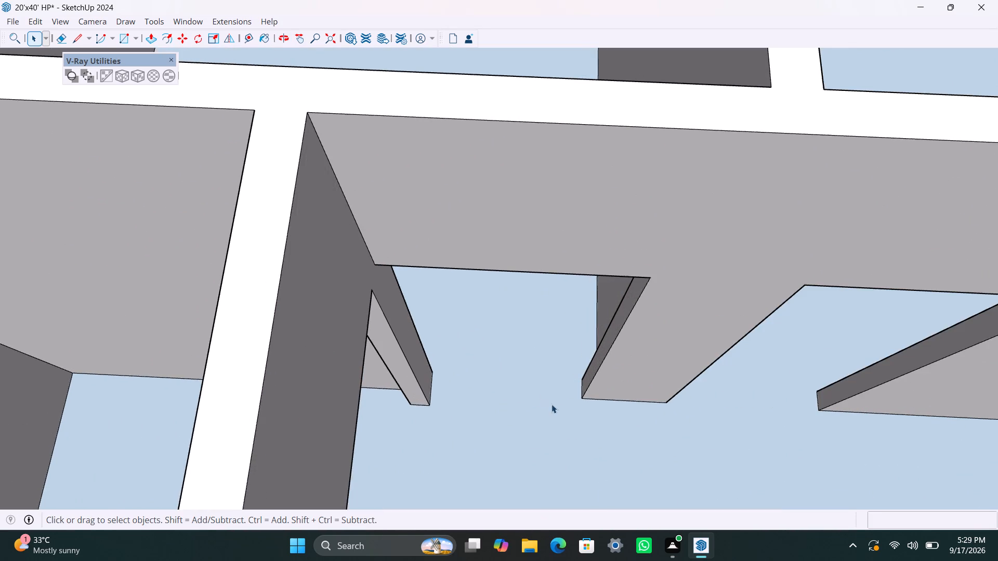
pyautogui.moveTo(551, 404); pyautogui.dragTo(506, 402, button='middle')
pyautogui.scroll(5, 519, 298)
pyautogui.moveTo(573, 289); pyautogui.dragTo(582, 249, button='middle')
pyautogui.scroll(-6, 585, 217)
pyautogui.keyDown('shift'); pyautogui.moveTo(589, 222); pyautogui.dragTo(484, 378, button='middle'); pyautogui.keyUp('shift')
pyautogui.scroll(1, 539, 322)
pyautogui.scroll(-9, 509, 363)
pyautogui.keyDown('shift'); pyautogui.moveTo(476, 372); pyautogui.dragTo(477, 317, button='middle'); pyautogui.keyUp('shift')
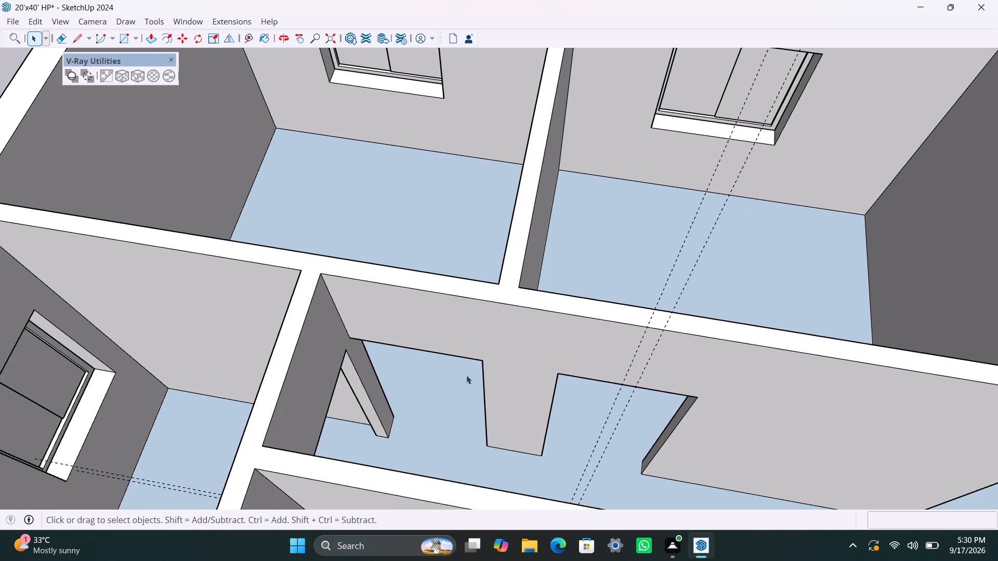
pyautogui.scroll(1, 461, 378)
pyautogui.press('r')
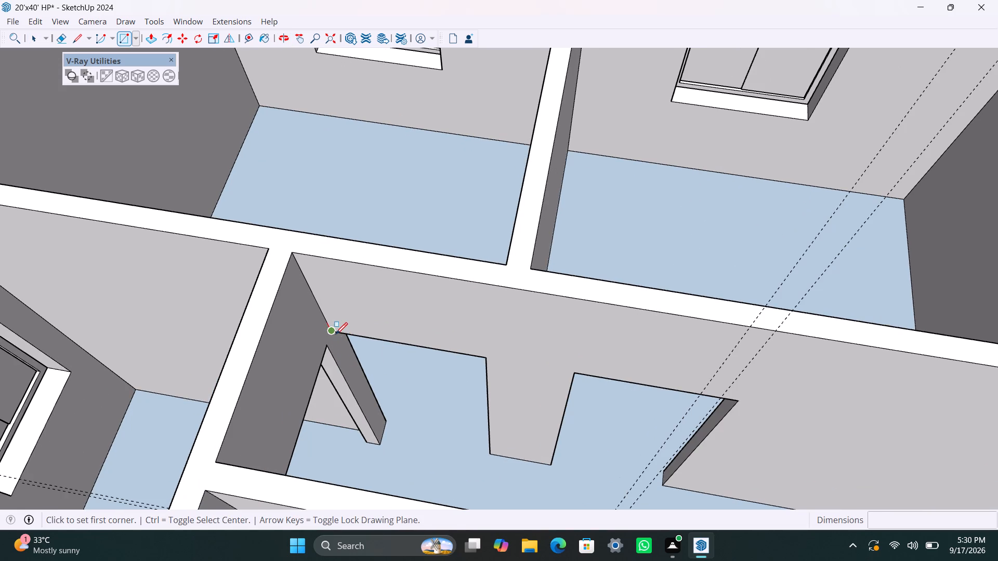
pyautogui.moveTo(335, 333); pyautogui.dragTo(336, 340)
pyautogui.click(491, 453)
pyautogui.press('space')
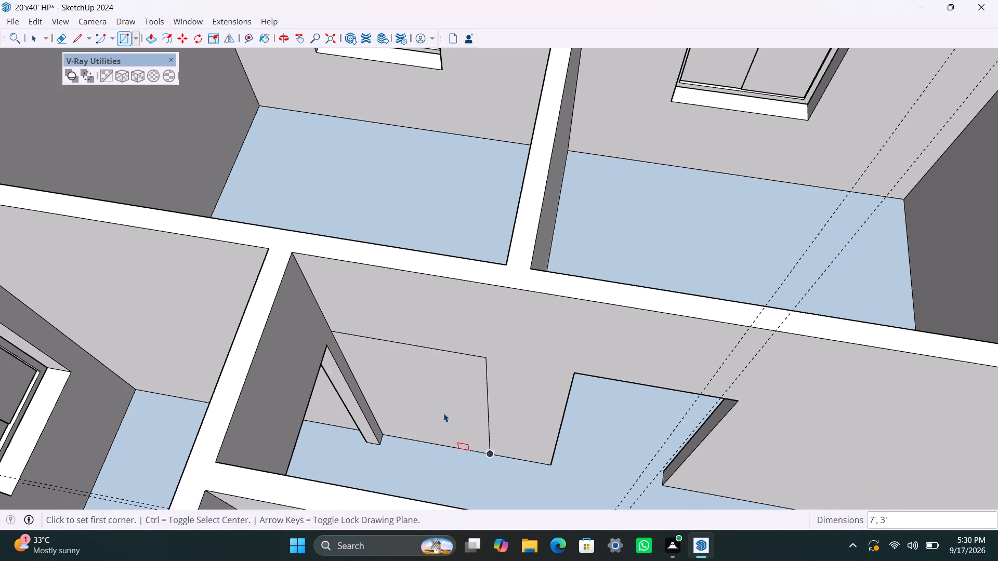
pyautogui.doubleClick(443, 413)
pyautogui.rightClick(443, 413)
pyautogui.click(513, 230)
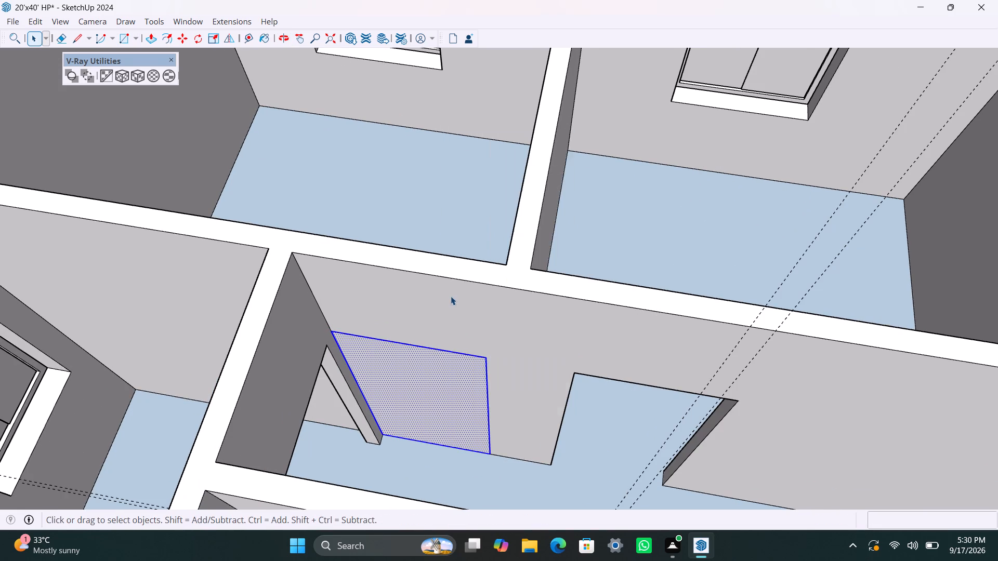
# Offset the grouped door rectangle's outline 2" inward and delete the inner face to leave a frame.
pyautogui.doubleClick(388, 403)
pyautogui.click(376, 395)
pyautogui.press('f')
pyautogui.moveTo(376, 385); pyautogui.dragTo(377, 378)
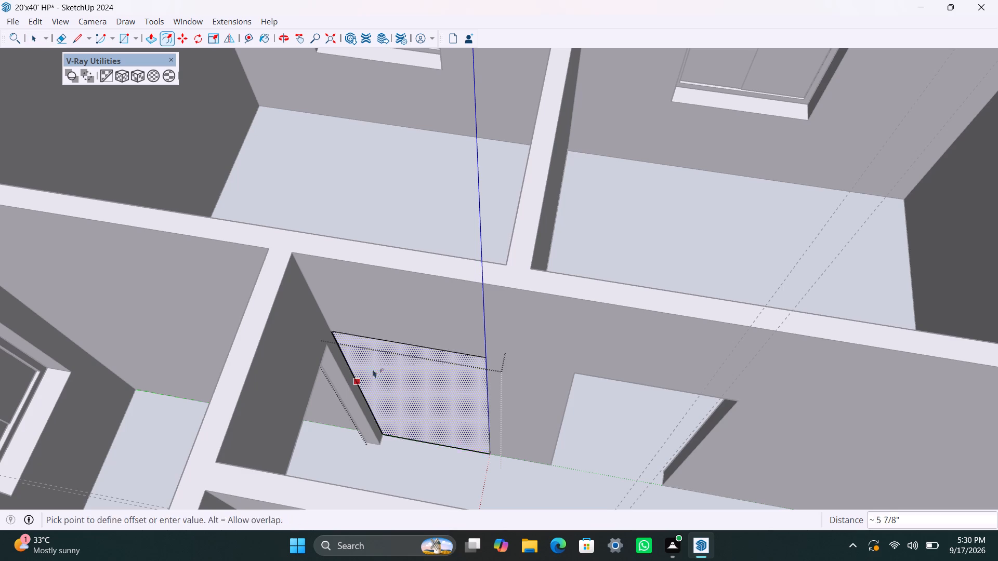
pyautogui.write('2"')
pyautogui.press('Return')
pyautogui.press('space')
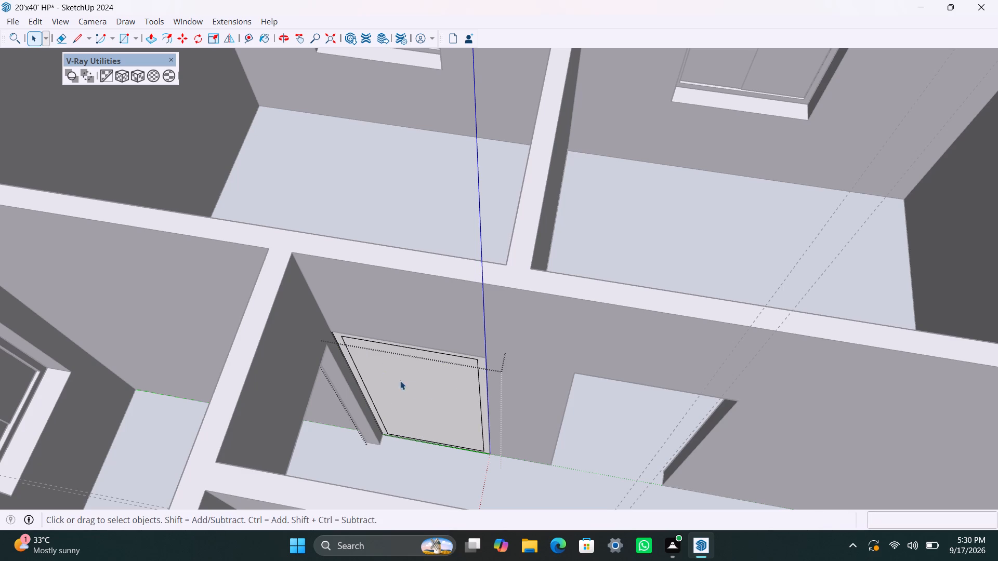
pyautogui.click(429, 388)
pyautogui.press('Delete')
# Extrude the passage door's frame face by 2.5".
pyautogui.scroll(6, 390, 424)
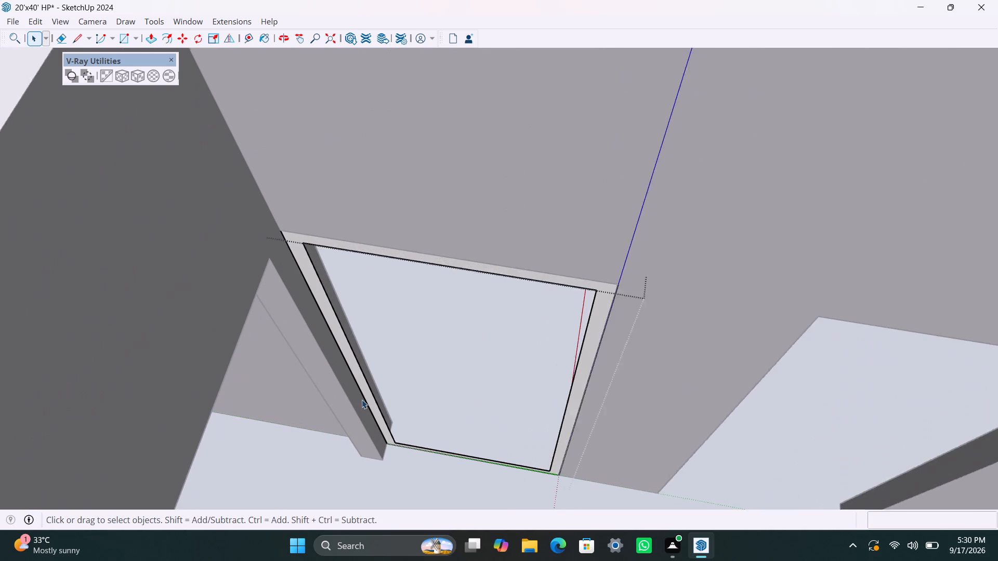
pyautogui.click(366, 387)
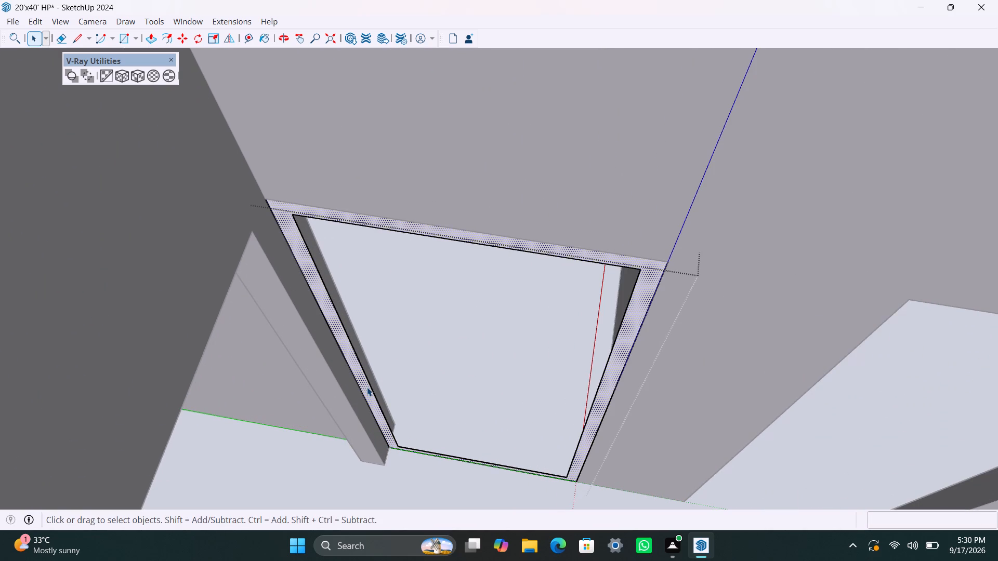
pyautogui.press('p')
pyautogui.moveTo(367, 386); pyautogui.dragTo(376, 373)
pyautogui.write('2.5"')
pyautogui.press('Return')
pyautogui.press('space')
# Draw a leaf rectangle filling the inside of the door frame and group it with its edges.
pyautogui.press('r')
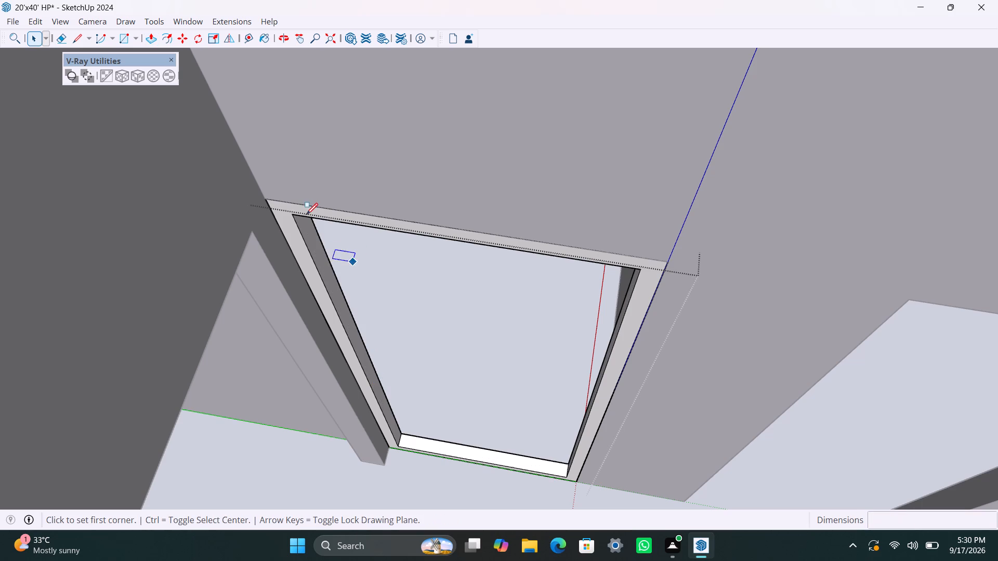
pyautogui.moveTo(293, 215); pyautogui.dragTo(294, 220)
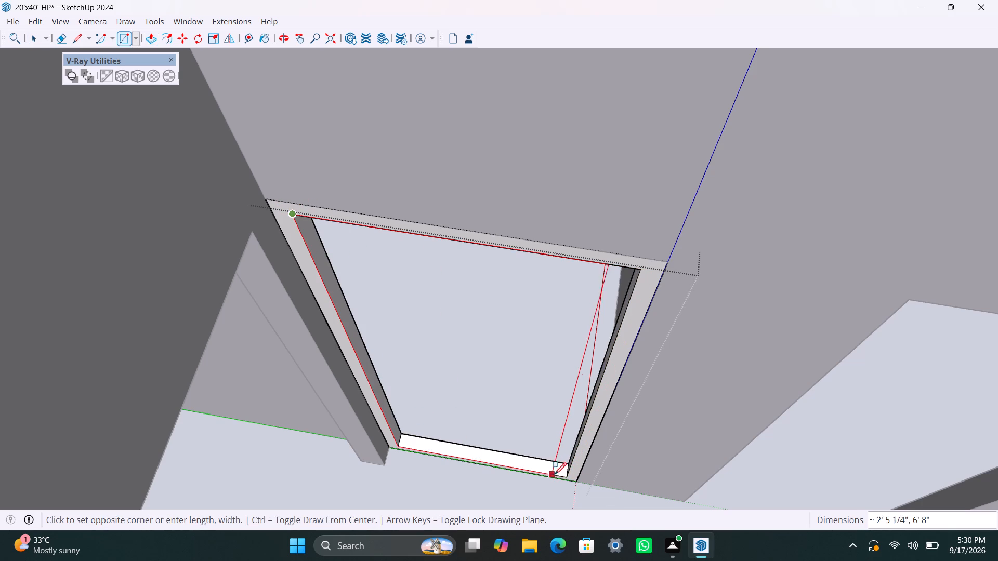
pyautogui.click(562, 478)
pyautogui.press('space')
pyautogui.doubleClick(529, 423)
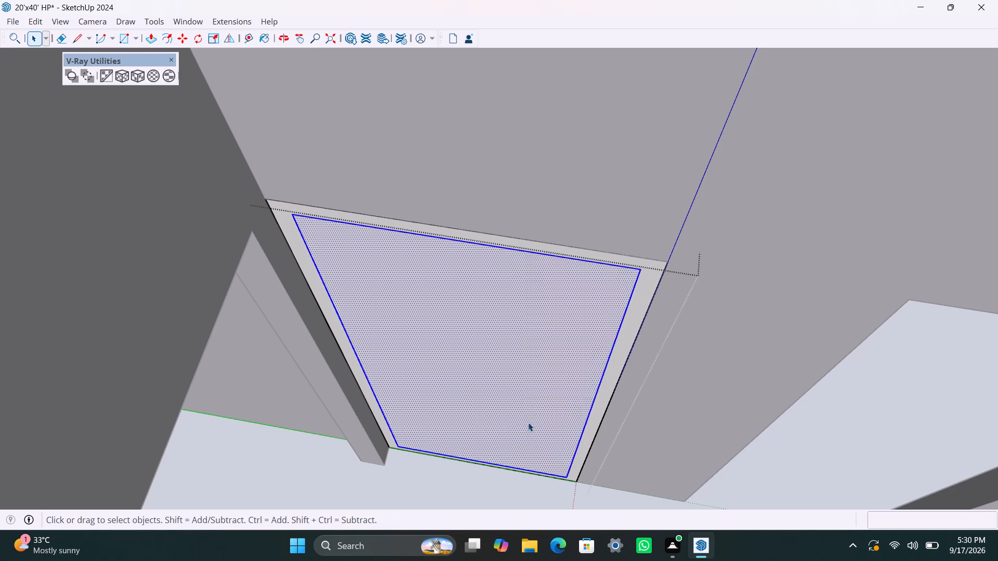
pyautogui.rightClick(524, 423)
pyautogui.moveTo(603, 239); pyautogui.dragTo(602, 248)
pyautogui.click(519, 344)
pyautogui.doubleClick(471, 373)
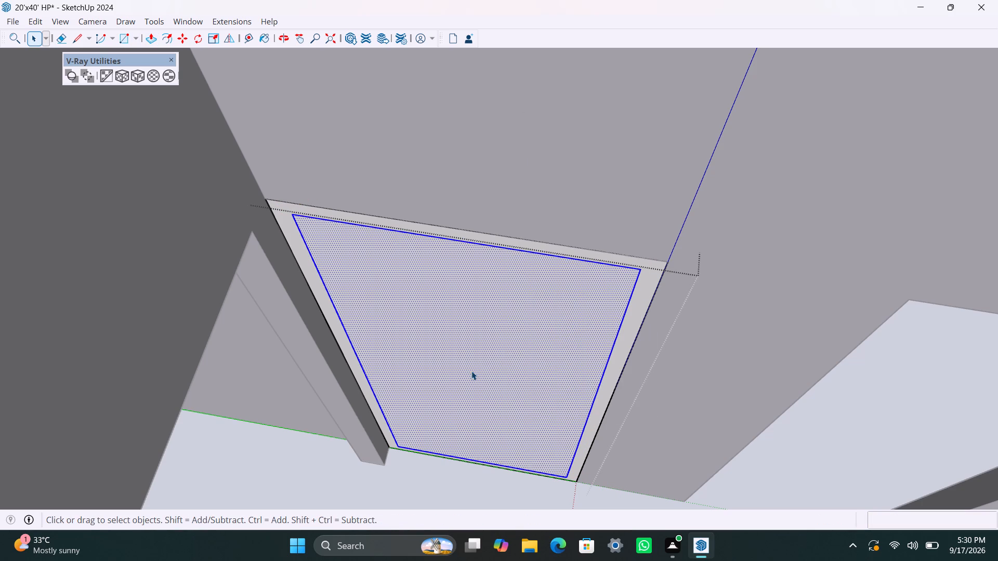
pyautogui.rightClick(472, 367)
pyautogui.moveTo(523, 175); pyautogui.dragTo(523, 186)
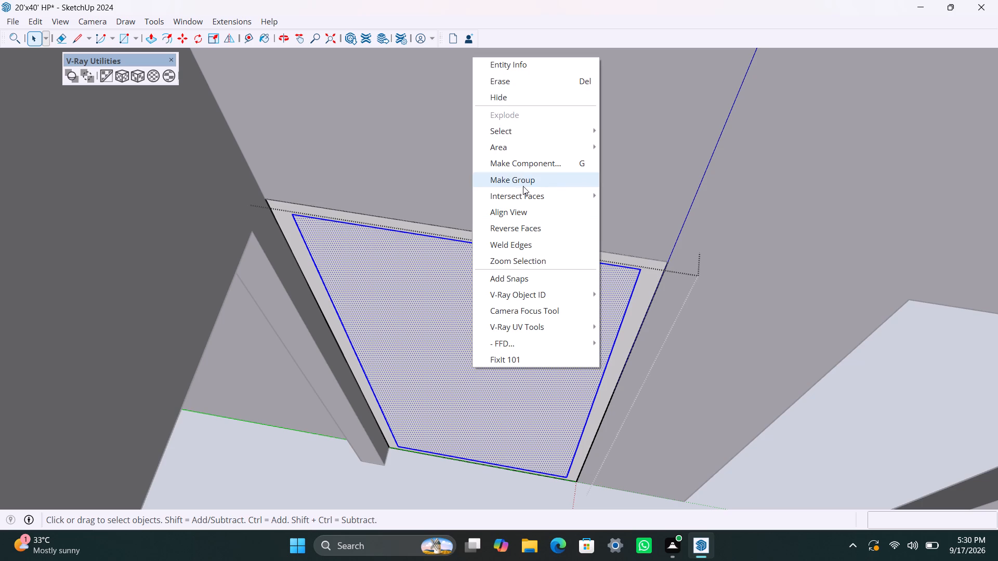
pyautogui.moveTo(523, 186); pyautogui.dragTo(523, 180)
# Extrude the door leaf face by 18 mm inside its group.
pyautogui.tripleClick(480, 344)
pyautogui.press('p')
pyautogui.click(480, 344)
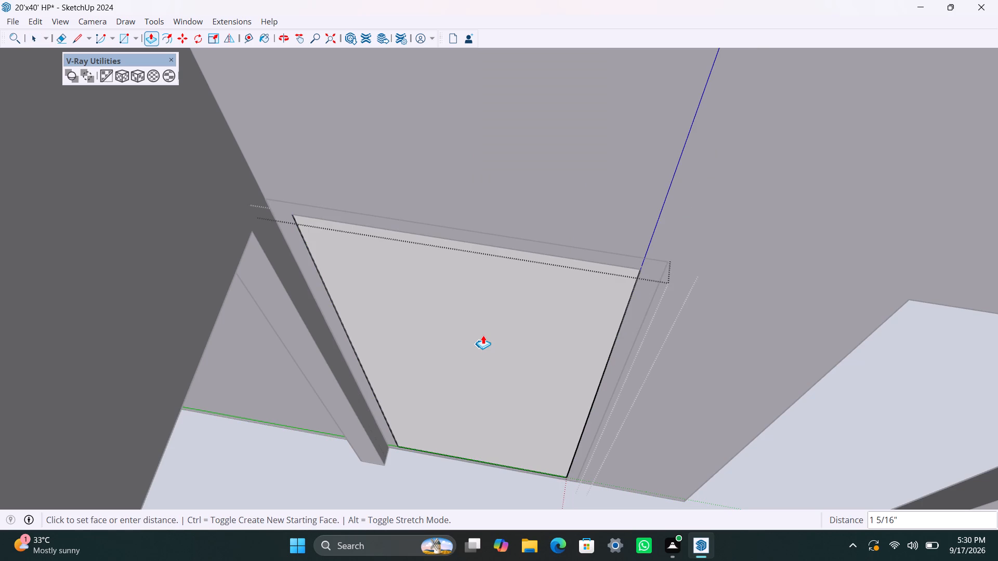
pyautogui.write('18MM')
pyautogui.press('Return')
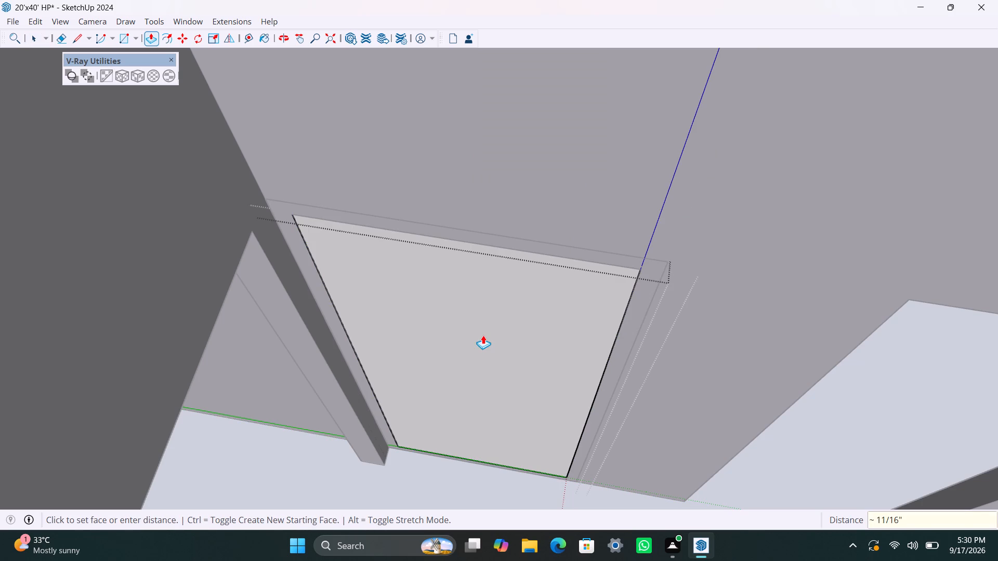
pyautogui.press('space')
# Place a horizontal guide 4' below the leaf's top edge and a vertical guide 6" in from its side edge nearest the cross wall.
pyautogui.press('t')
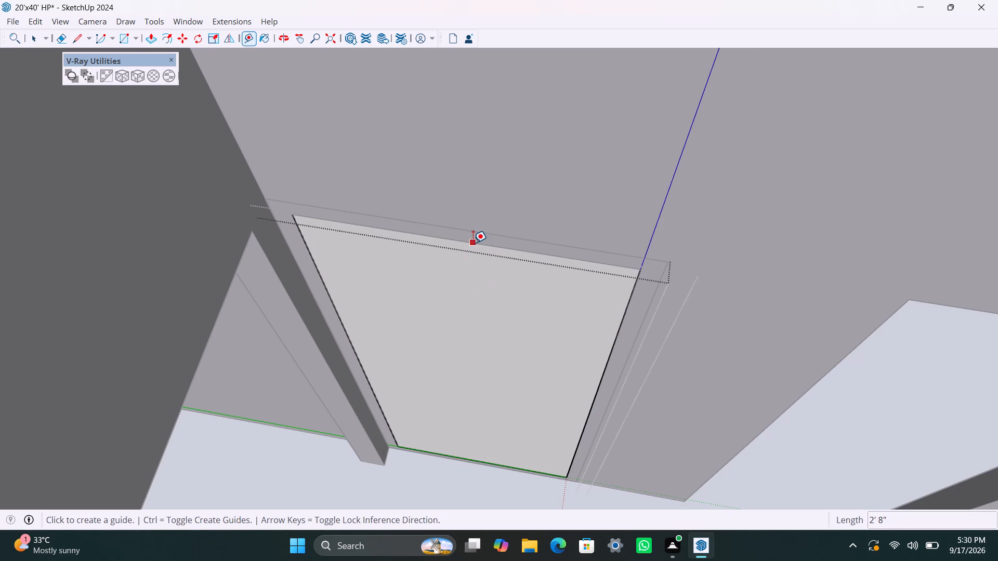
pyautogui.click(473, 243)
pyautogui.write("4'")
pyautogui.press('Return')
pyautogui.click(350, 338)
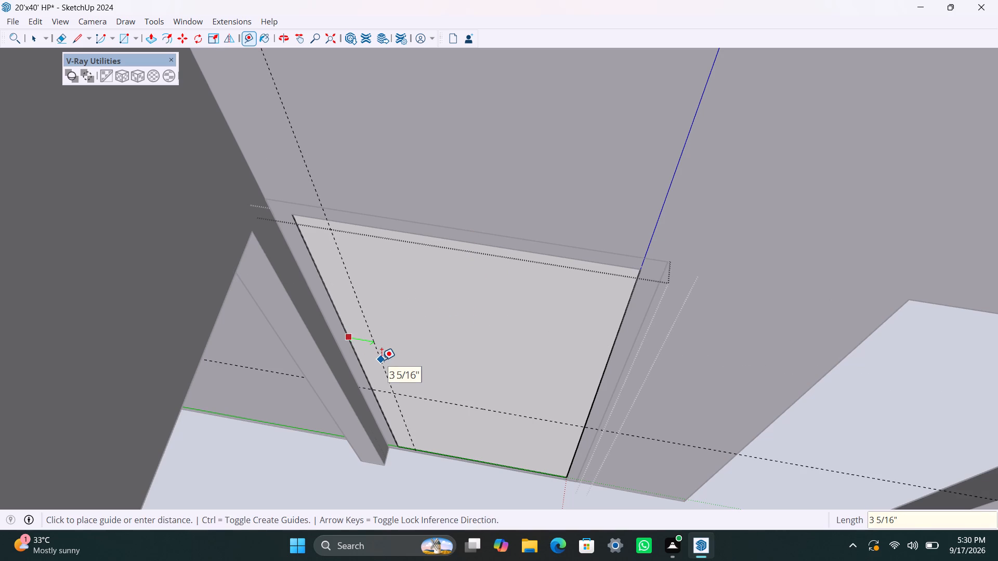
pyautogui.write('6"')
pyautogui.press('Return')
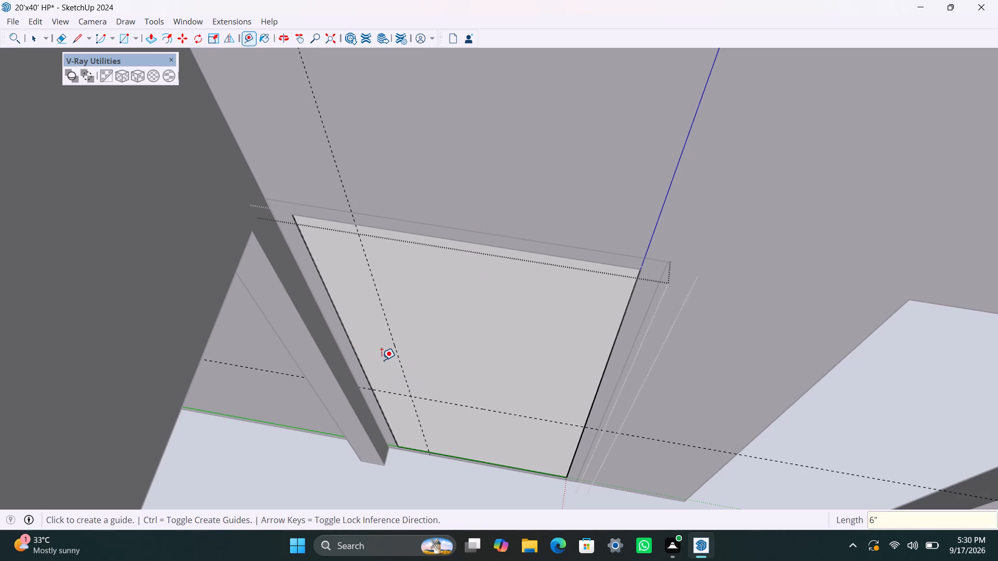
# Add a guide 1.5" from the vertical guide toward the leaf's middle and another 8" above the horizontal guide.
pyautogui.click(396, 339)
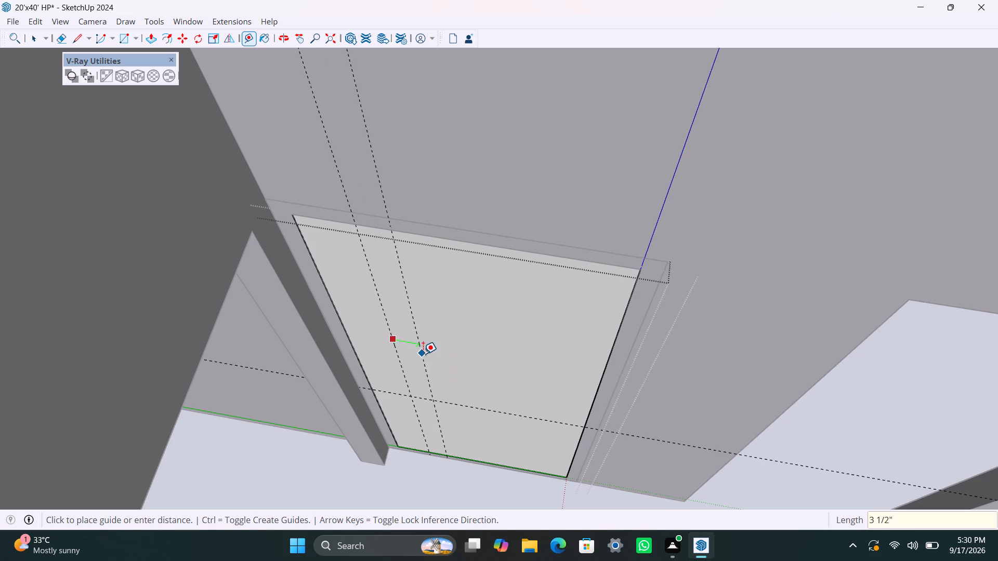
pyautogui.write('1.5"')
pyautogui.press('Return')
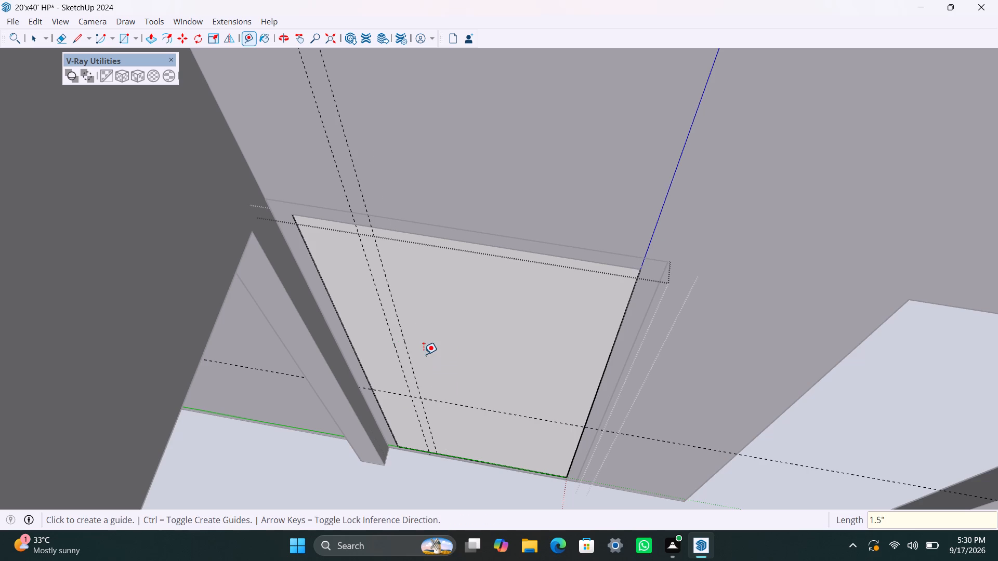
pyautogui.click(440, 400)
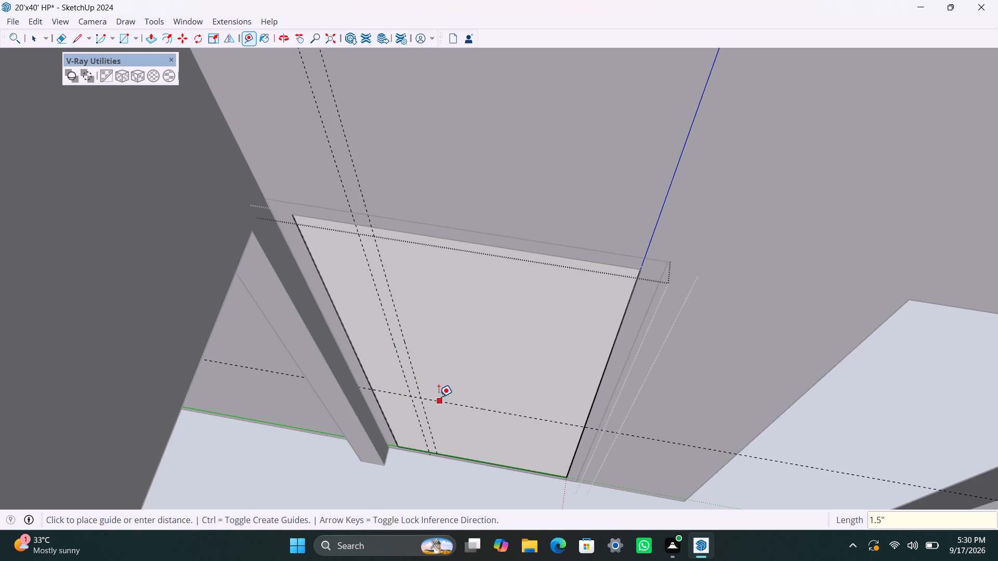
pyautogui.press('8')
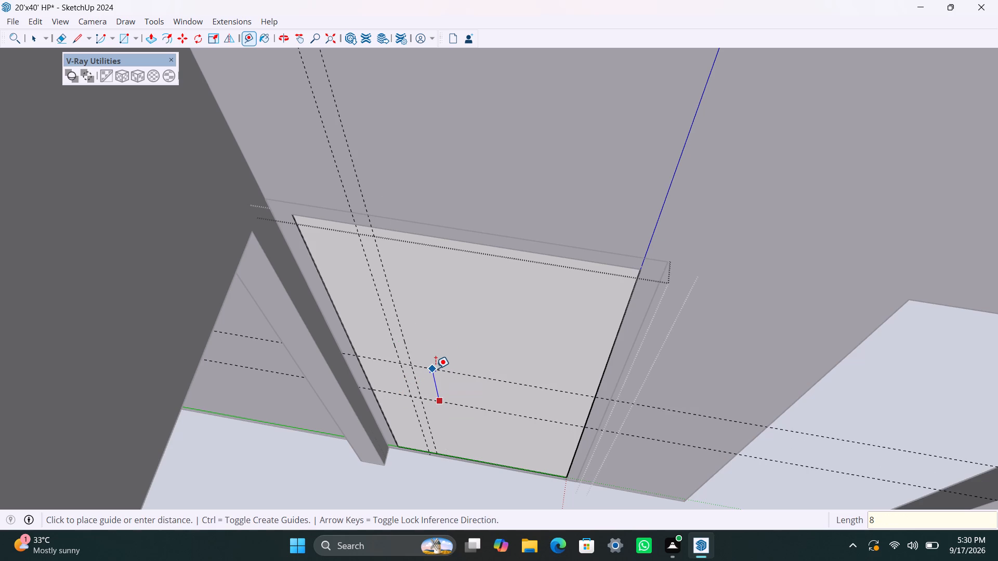
pyautogui.hotkey('shift', '"')
pyautogui.press('Return')
# Draw a 1.5" by 8" handle rectangle between the four guide intersections on the leaf and group it with its edges.
pyautogui.press('v')
pyautogui.scroll(7, 439, 419)
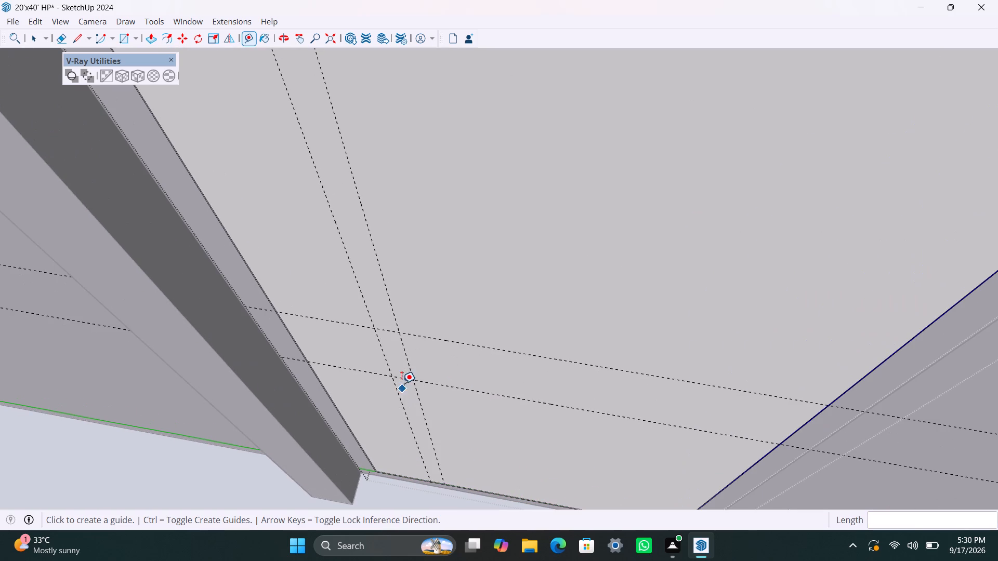
pyautogui.press('v')
pyautogui.press('r')
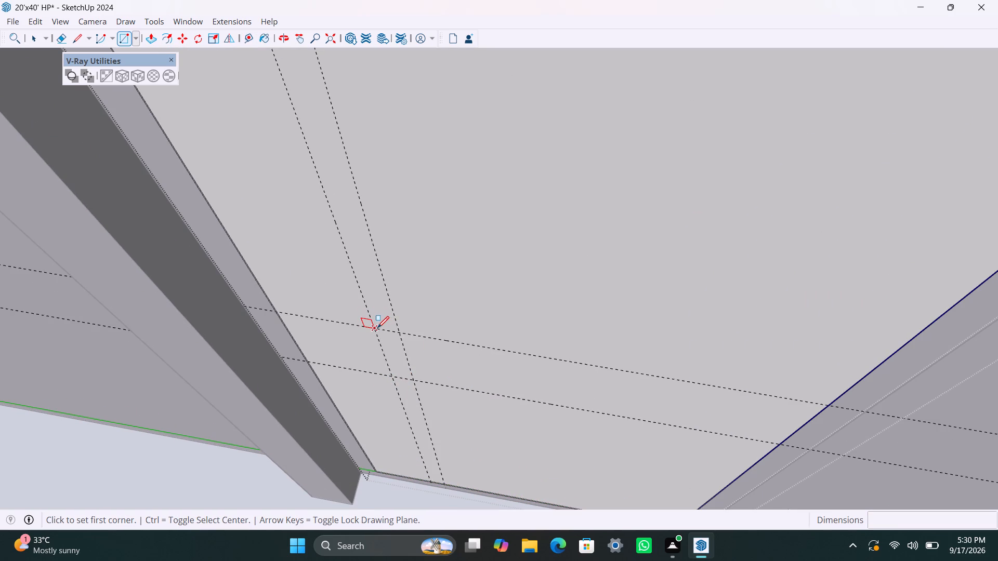
pyautogui.moveTo(377, 328); pyautogui.dragTo(379, 343)
pyautogui.click(414, 382)
pyautogui.press('space')
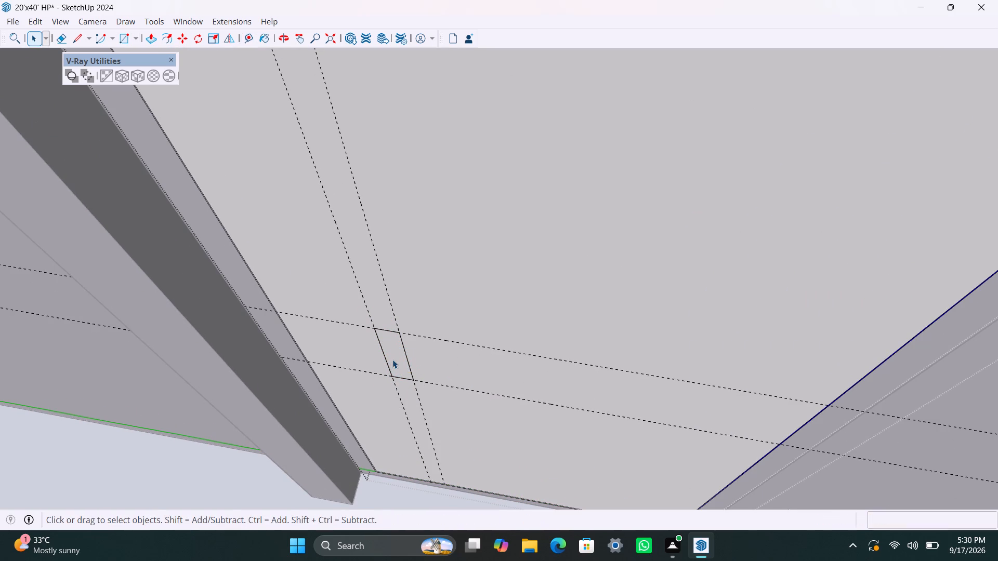
pyautogui.doubleClick(393, 358)
pyautogui.rightClick(393, 358)
pyautogui.moveTo(454, 153); pyautogui.dragTo(454, 159)
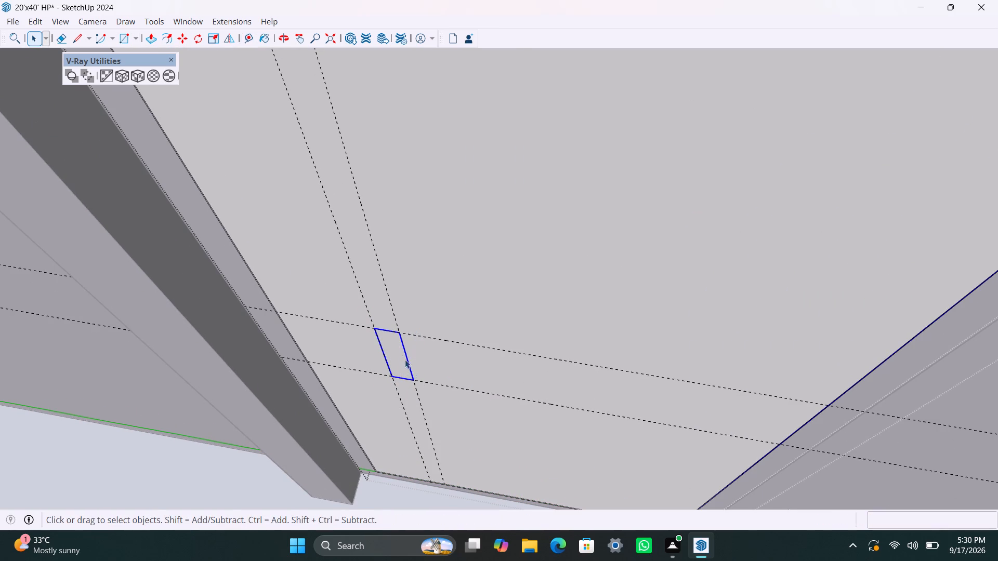
# Extrude the passage door's handle rectangle by 0.5" and exit the nested door groups.
pyautogui.tripleClick(391, 350)
pyautogui.press('p')
pyautogui.click(391, 350)
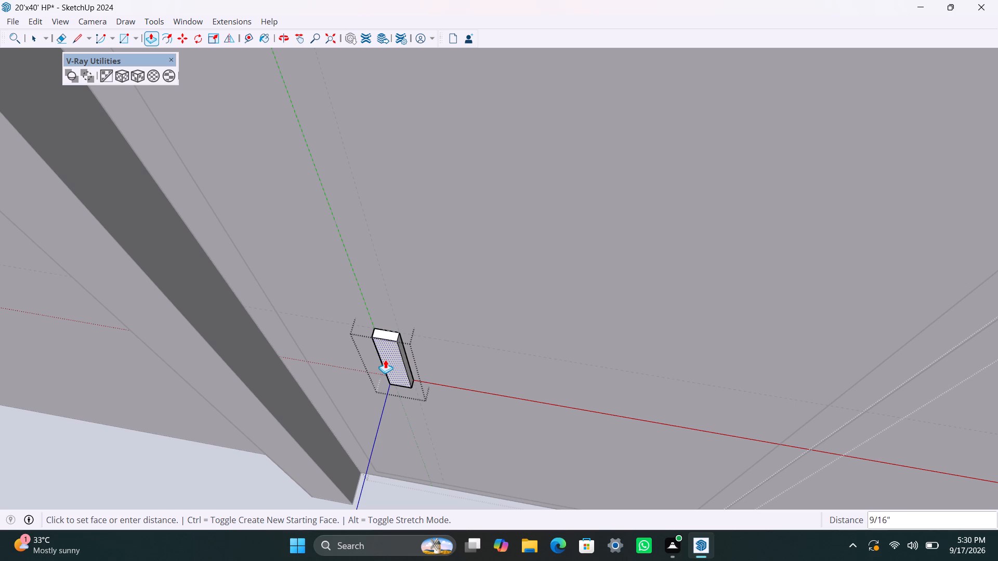
pyautogui.write('0.')
pyautogui.write('5"')
pyautogui.press('Return')
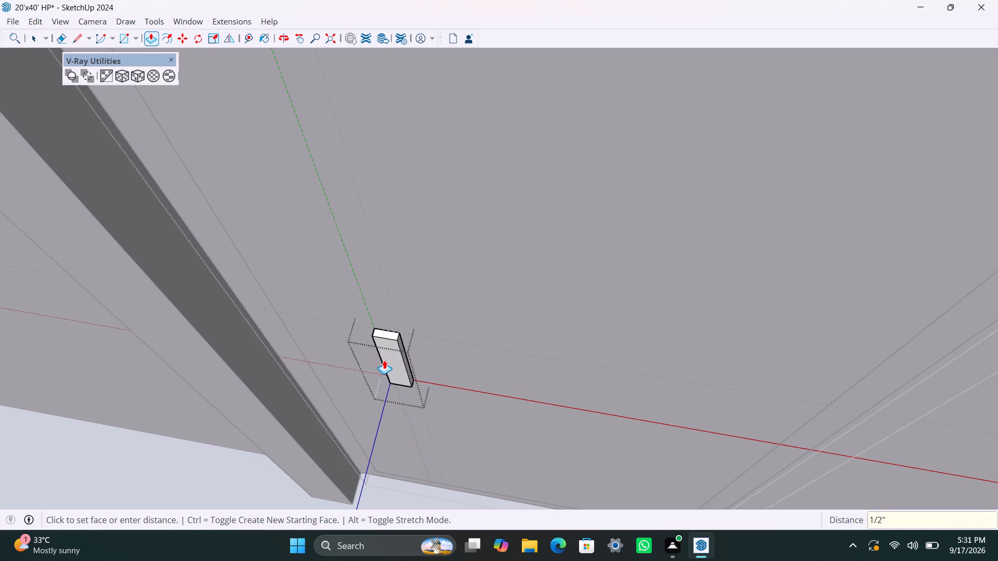
pyautogui.press('space')
pyautogui.scroll(-20, 406, 350)
pyautogui.scroll(-6, 406, 350)
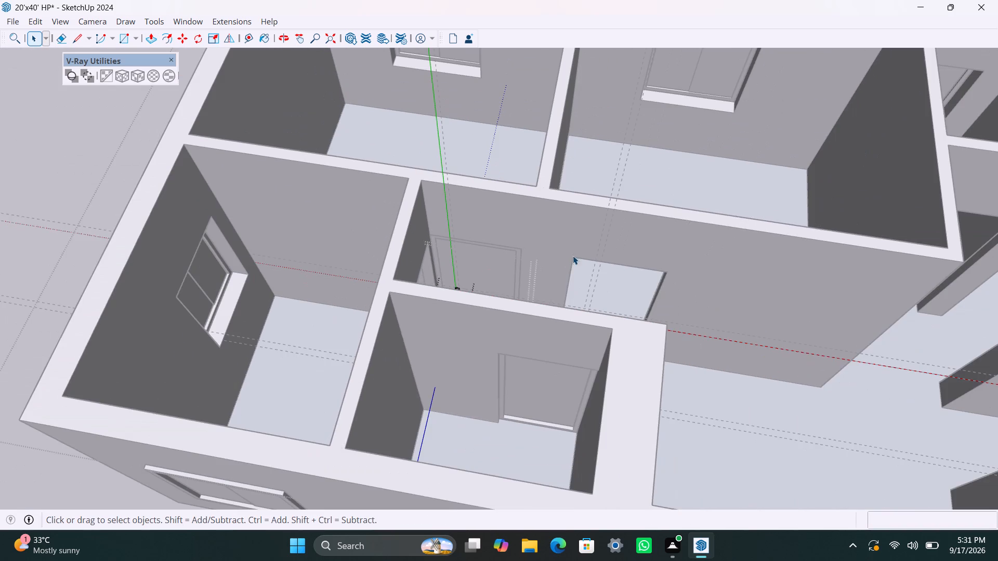
pyautogui.scroll(-2, 441, 325)
pyautogui.click(679, 392)
pyautogui.click(720, 359)
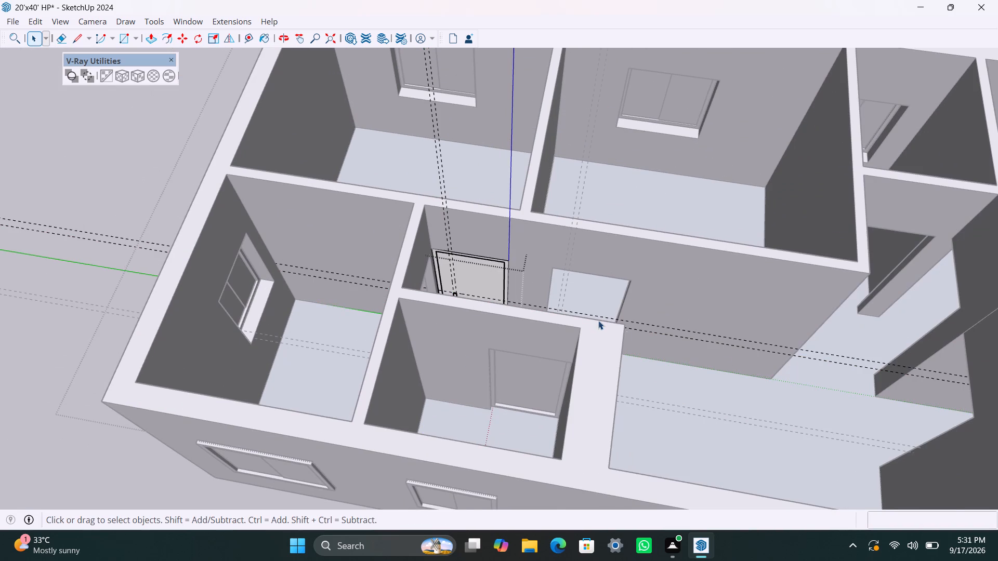
pyautogui.click(748, 351)
pyautogui.scroll(-3, 514, 282)
pyautogui.keyDown('shift'); pyautogui.moveTo(396, 308); pyautogui.dragTo(337, 404, button='middle'); pyautogui.keyUp('shift')
pyautogui.scroll(3, 498, 447)
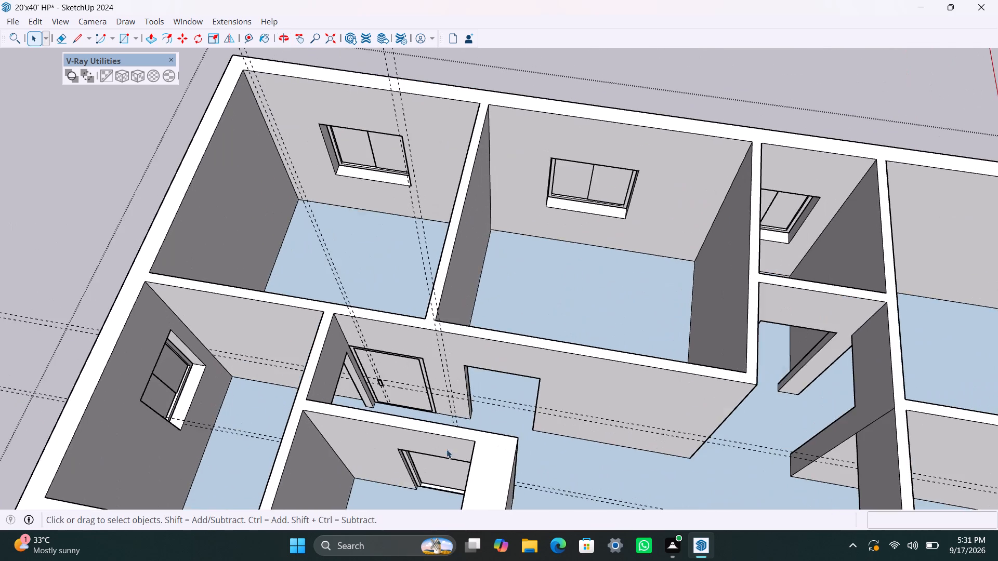
# Draw a 7' by 3' rectangle over the open doorway beside the finished passage door and group it with its edges.
pyautogui.scroll(1, 447, 449)
pyautogui.moveTo(448, 468); pyautogui.dragTo(470, 490, button='middle')
pyautogui.scroll(2, 497, 415)
pyautogui.keyDown('shift'); pyautogui.moveTo(497, 402); pyautogui.dragTo(435, 362, button='middle'); pyautogui.keyUp('shift')
pyautogui.scroll(2, 435, 360)
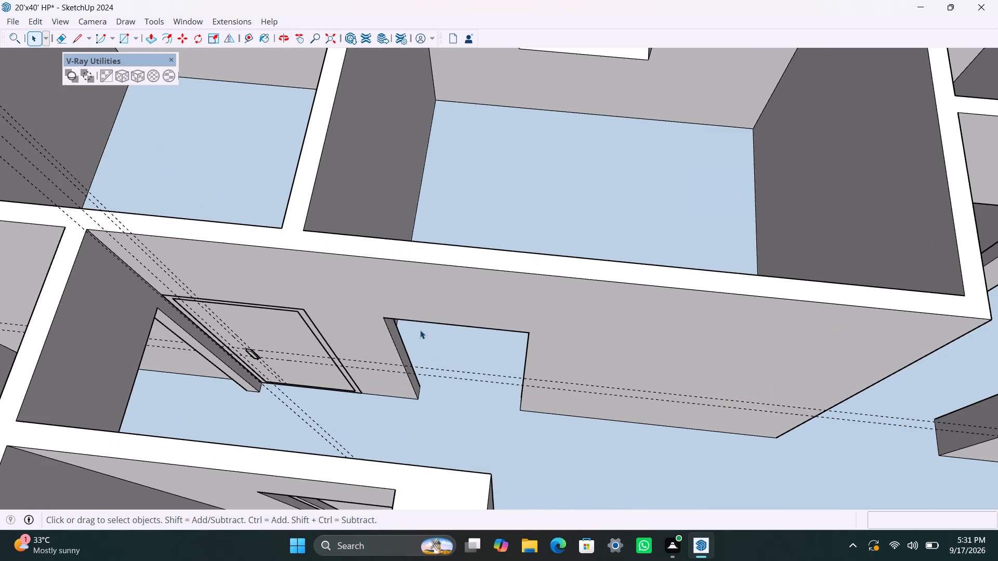
pyautogui.press('r')
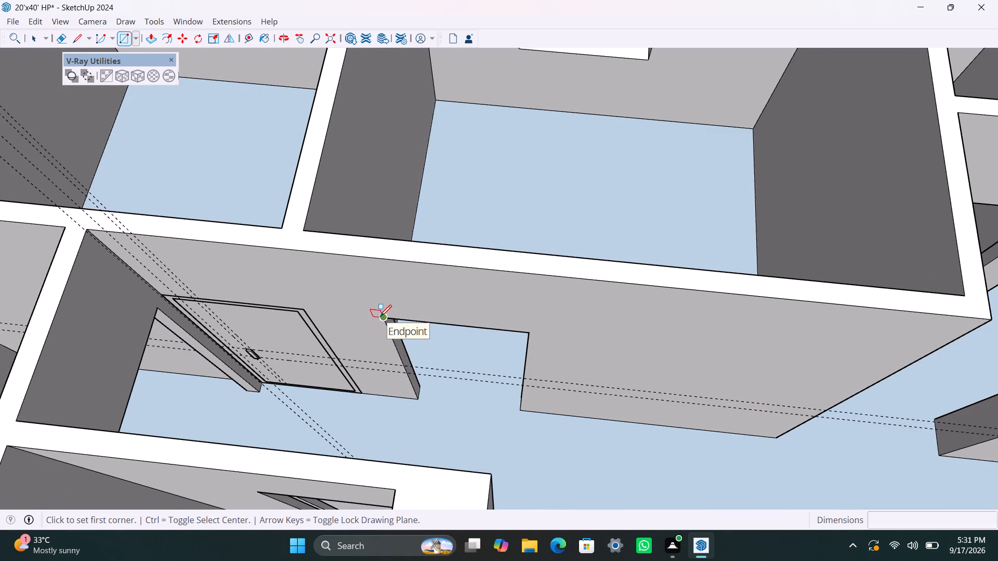
pyautogui.moveTo(380, 316); pyautogui.dragTo(387, 336)
pyautogui.click(523, 409)
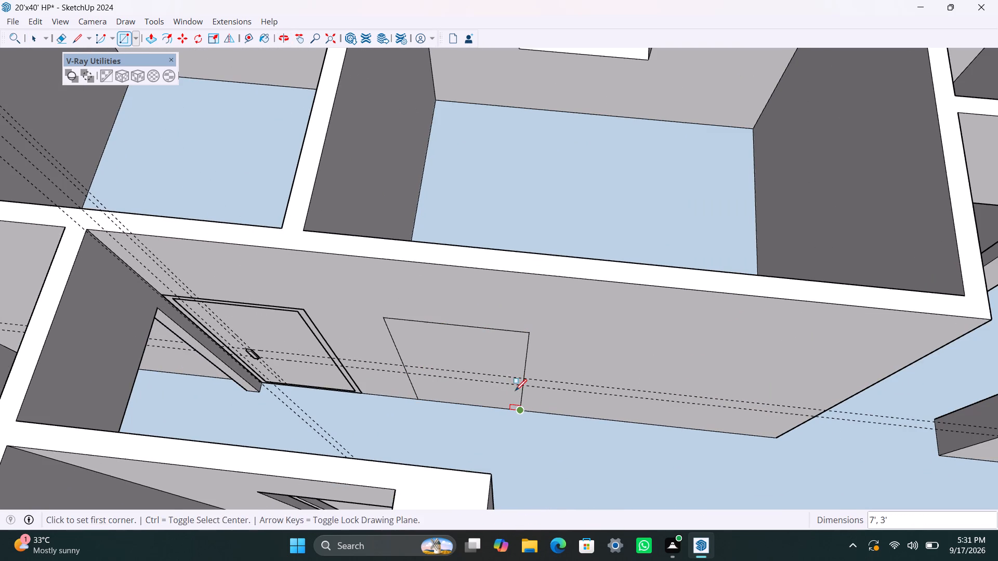
pyautogui.press('space')
pyautogui.doubleClick(493, 346)
pyautogui.rightClick(493, 345)
pyautogui.click(551, 158)
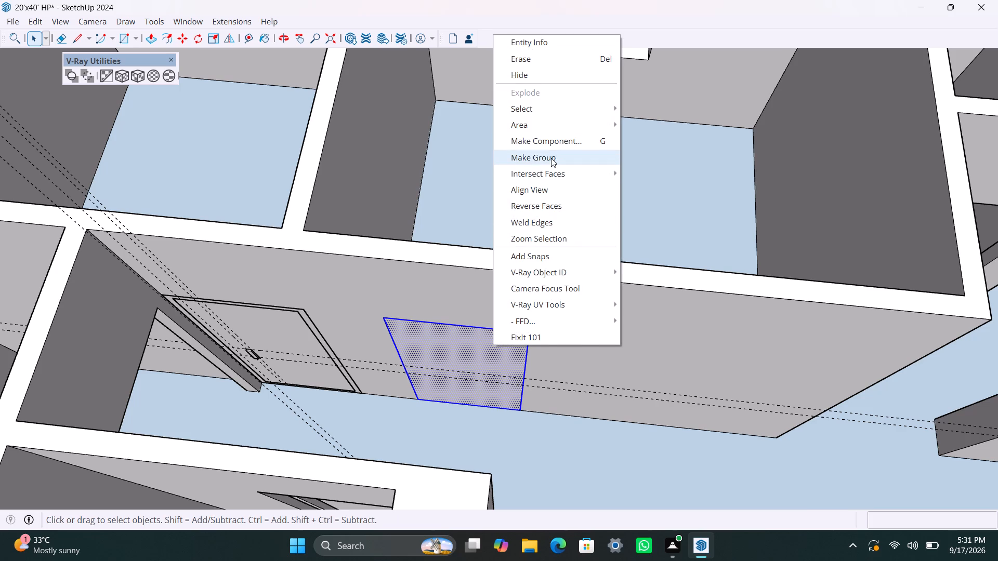
# Inside the new group, offset the doorway rectangle's edges inward by 2" and delete the inner face to leave a frame outline.
pyautogui.scroll(3, 480, 336)
pyautogui.scroll(2, 425, 346)
pyautogui.doubleClick(424, 346)
pyautogui.click(420, 346)
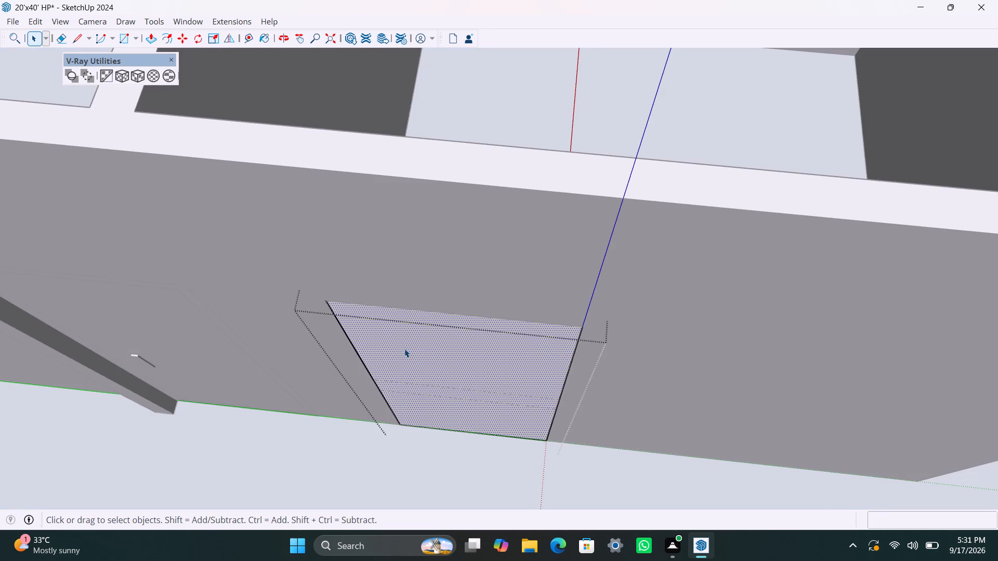
pyautogui.press('f')
pyautogui.click(387, 348)
pyautogui.write('2"')
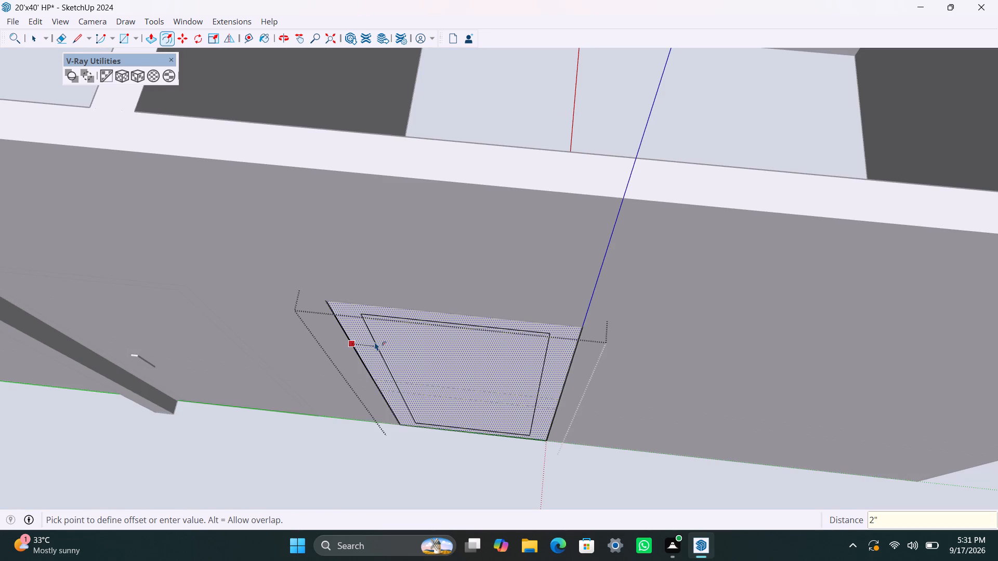
pyautogui.press('Return')
pyautogui.press('space')
pyautogui.click(432, 335)
pyautogui.press('Delete')
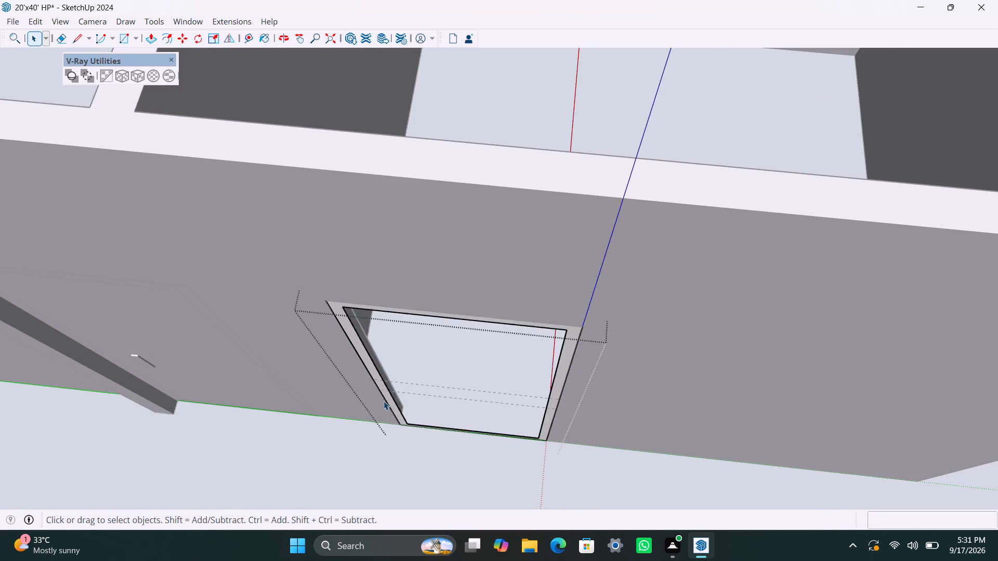
# Extrude the door frame face by 2.5".
pyautogui.scroll(5, 385, 399)
pyautogui.click(367, 354)
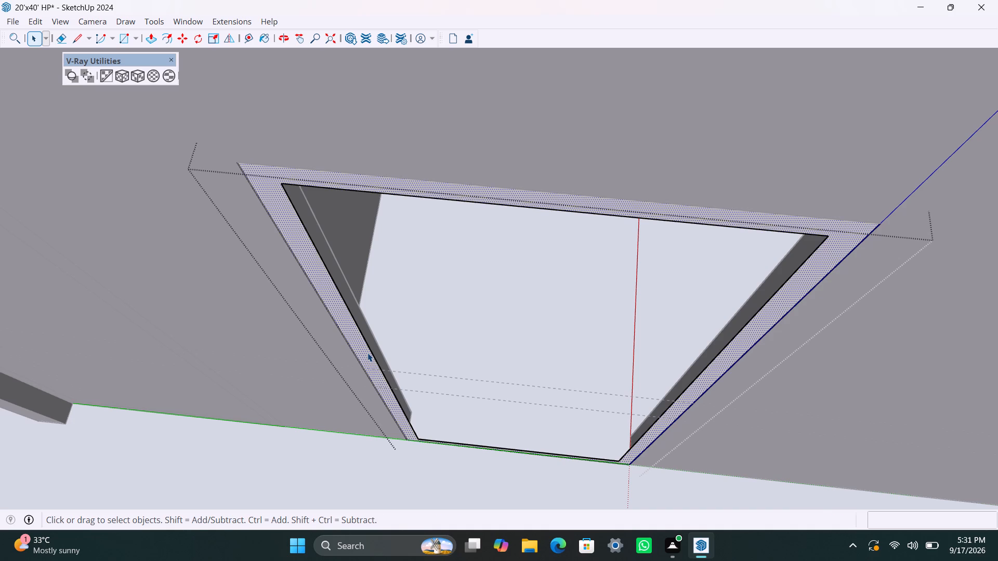
pyautogui.press('p')
pyautogui.click(367, 353)
pyautogui.write('2.5"')
pyautogui.press('Return')
pyautogui.press('space')
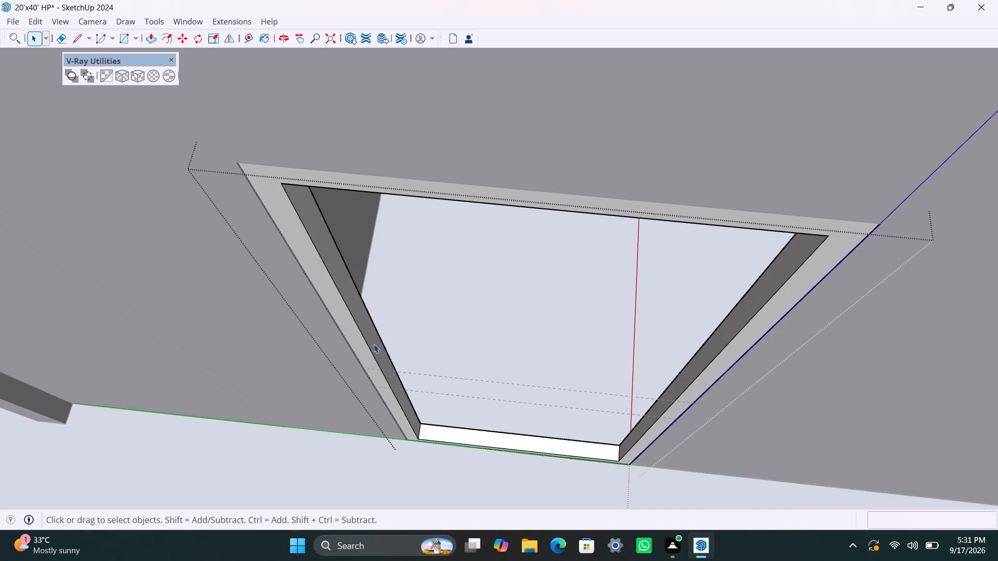
# Draw the door leaf rectangle across the frame's inner opening and group it with its edges.
pyautogui.scroll(-1, 375, 342)
pyautogui.press('r')
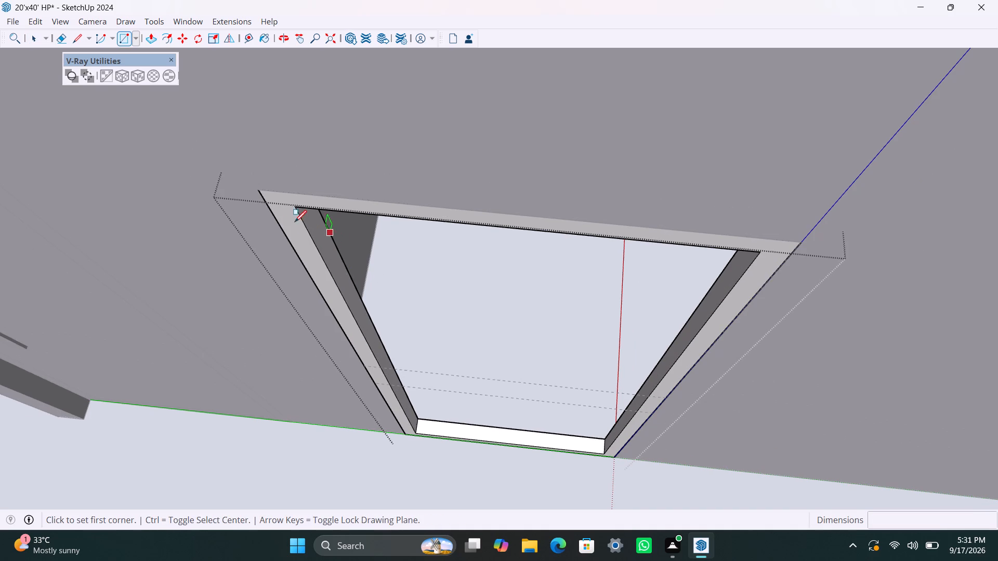
pyautogui.click(301, 207)
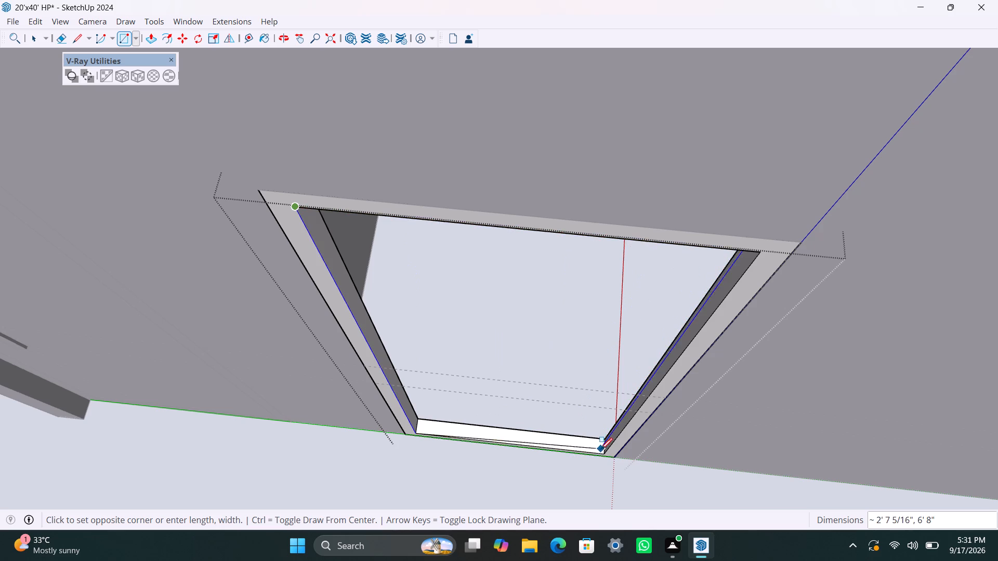
pyautogui.click(603, 450)
pyautogui.press('space')
pyautogui.doubleClick(539, 364)
pyautogui.rightClick(540, 363)
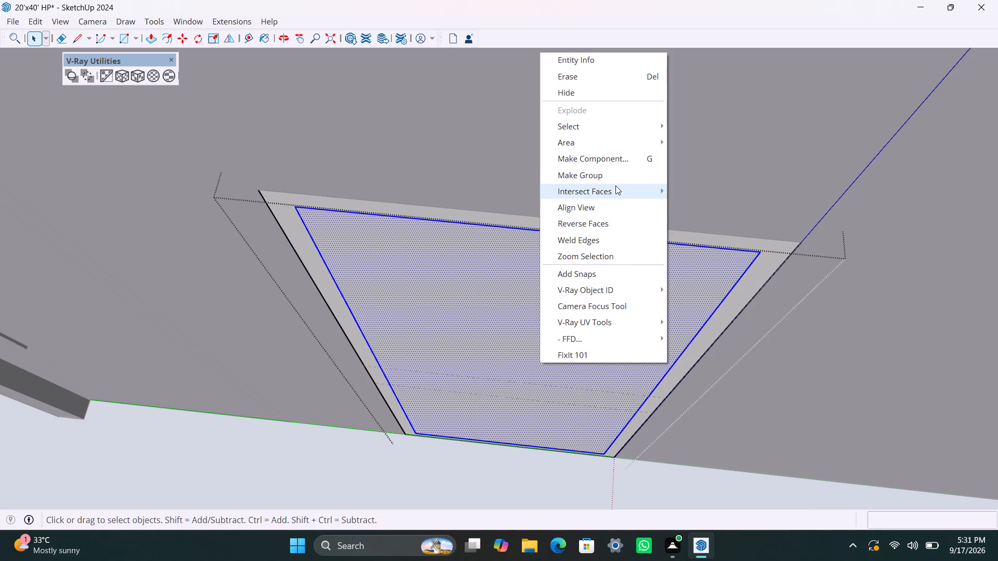
pyautogui.click(612, 178)
# Extrude the grouped door leaf by 18 mm.
pyautogui.tripleClick(551, 334)
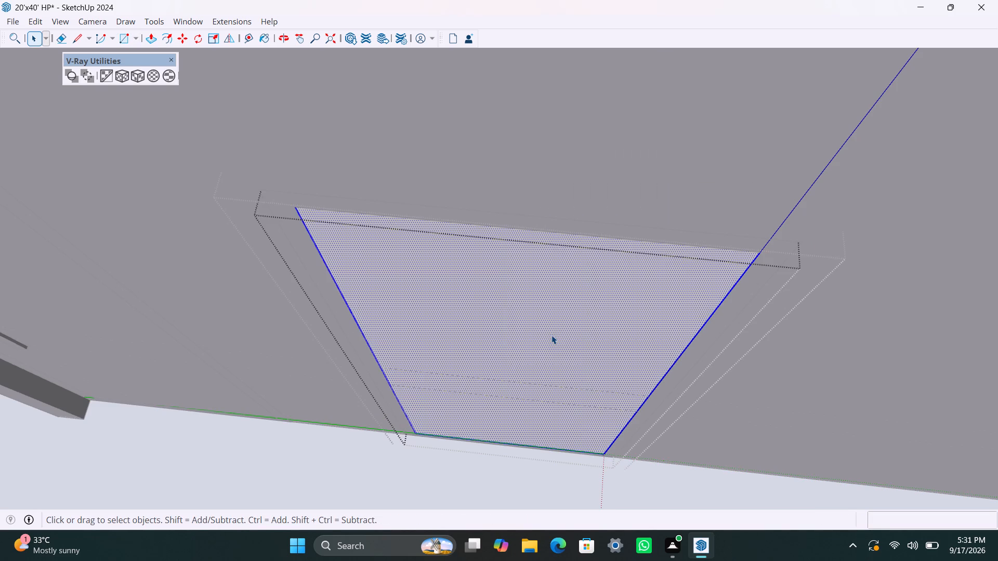
pyautogui.press('p')
pyautogui.moveTo(551, 335); pyautogui.dragTo(550, 330)
pyautogui.write('18MM')
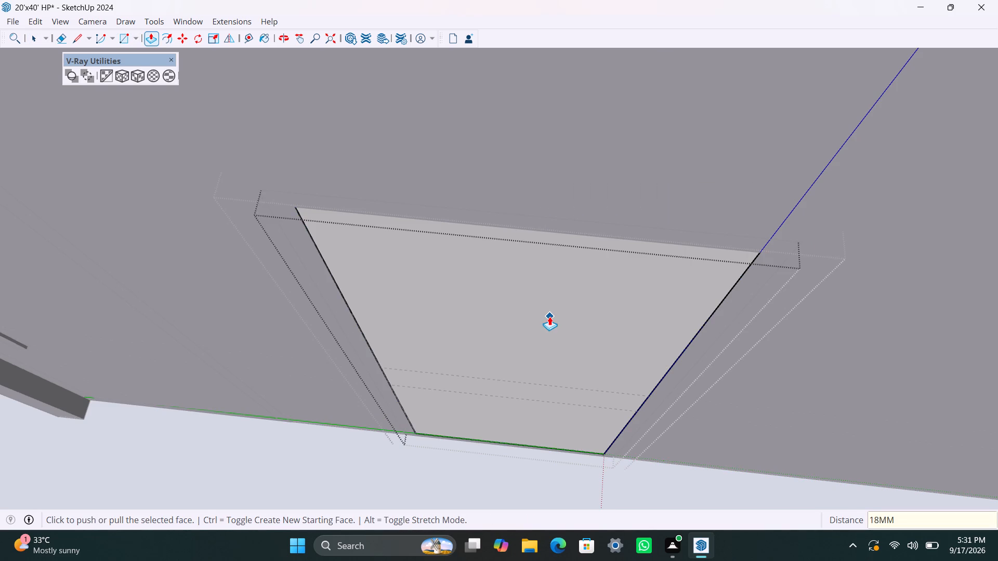
pyautogui.press('Return')
pyautogui.press('space')
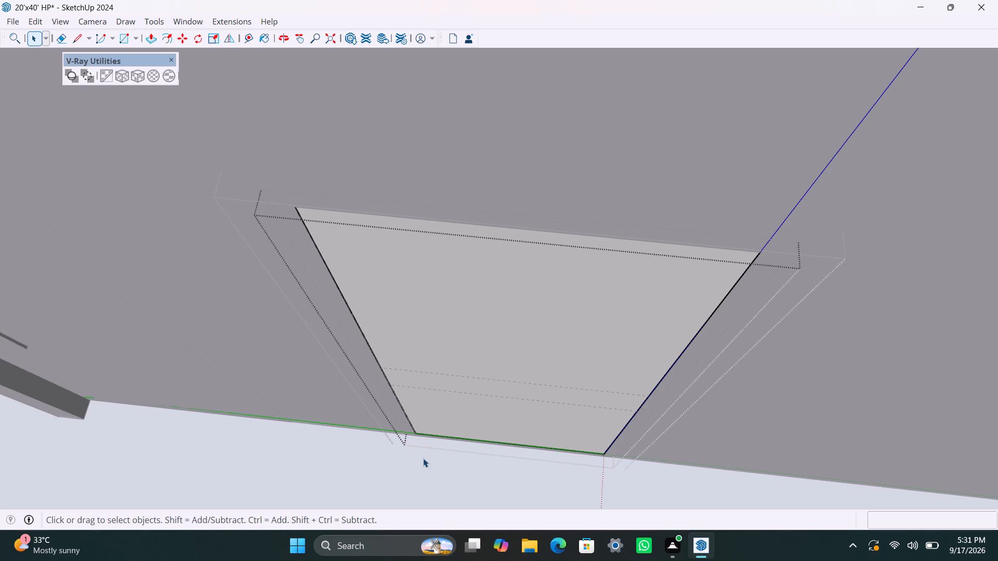
# Place a vertical guide 6" in from the leaf's side edge nearest the finished passage door and another 1.5" further in.
pyautogui.press('t')
pyautogui.moveTo(365, 345); pyautogui.dragTo(375, 357)
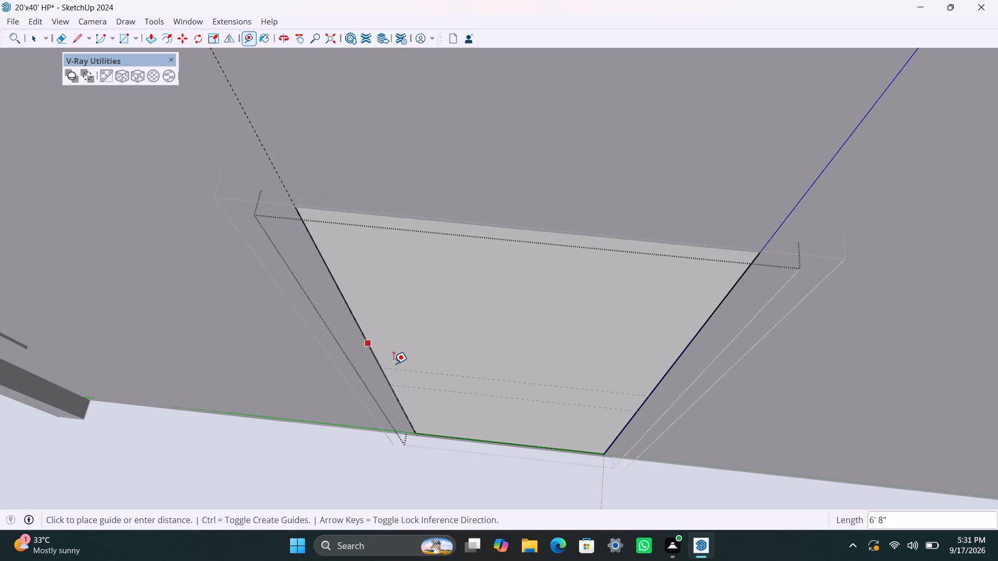
pyautogui.write('6"')
pyautogui.press('Return')
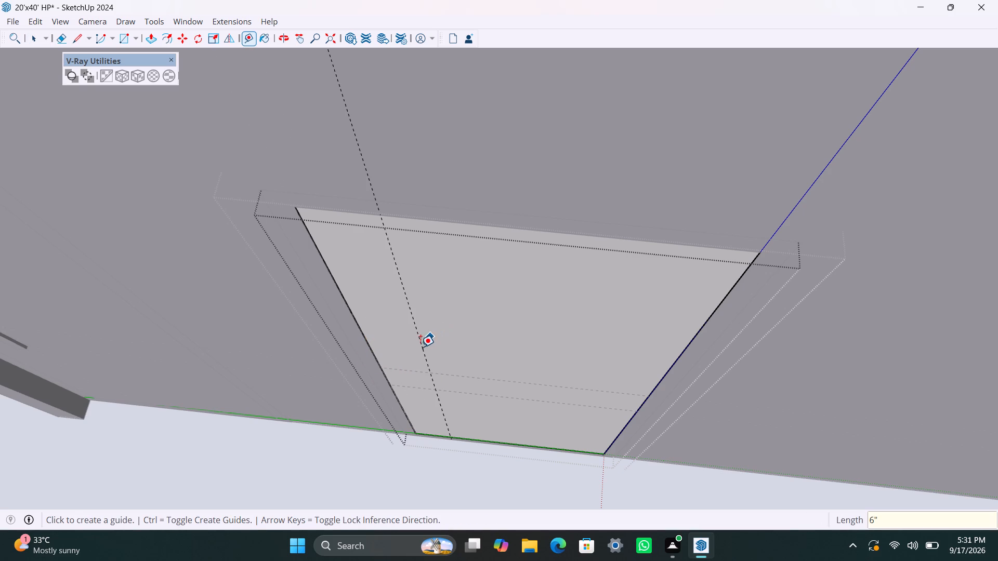
pyautogui.click(420, 349)
pyautogui.write('1.5"')
pyautogui.press('Return')
pyautogui.press('space')
# Draw the handle rectangle between the four guide intersections on the leaf and group it with its edges.
pyautogui.scroll(3, 440, 381)
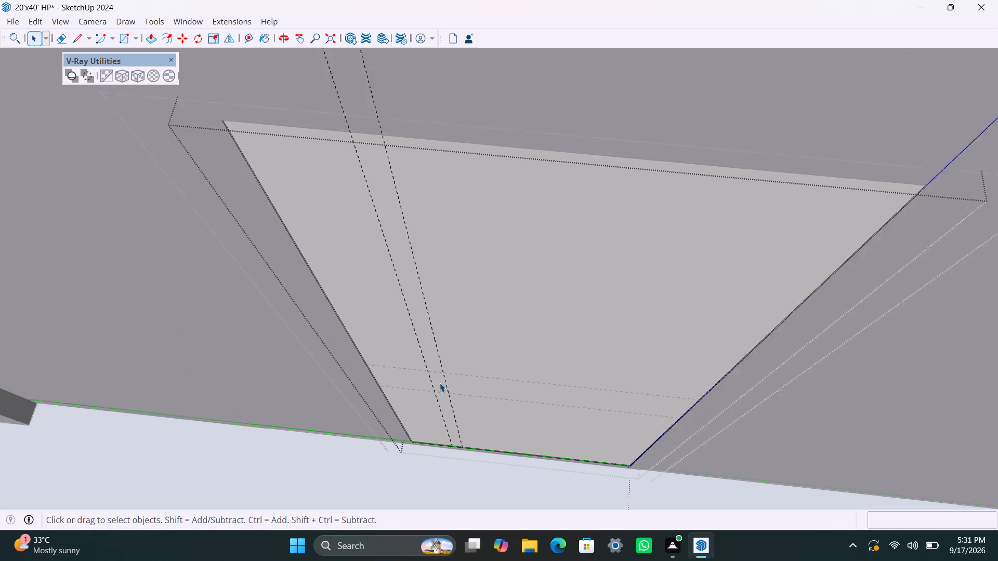
pyautogui.moveTo(435, 392); pyautogui.dragTo(440, 335, button='middle')
pyautogui.scroll(1, 457, 362)
pyautogui.press('r')
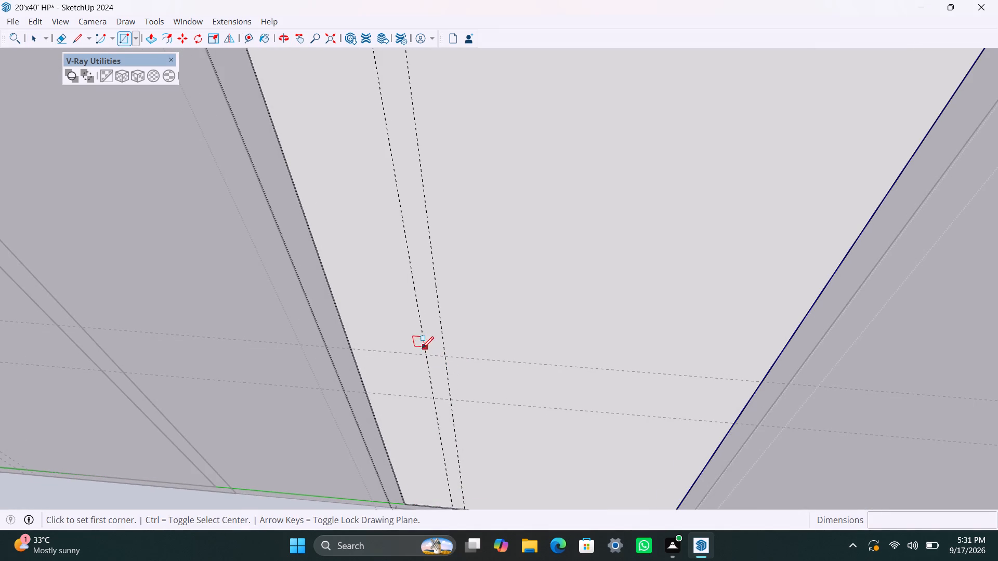
pyautogui.moveTo(427, 356); pyautogui.dragTo(432, 370)
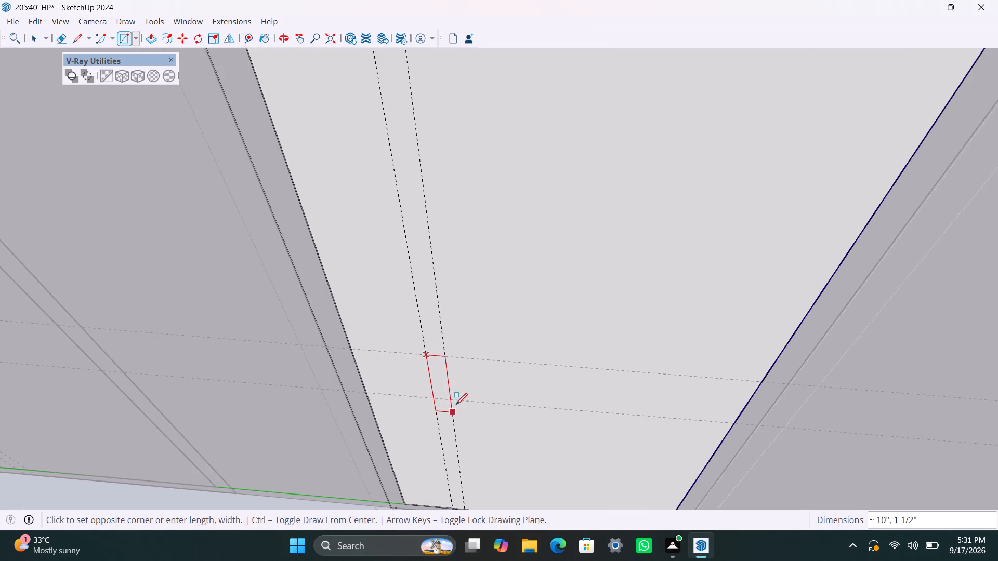
pyautogui.click(454, 402)
pyautogui.press('space')
pyautogui.doubleClick(445, 381)
pyautogui.rightClick(445, 379)
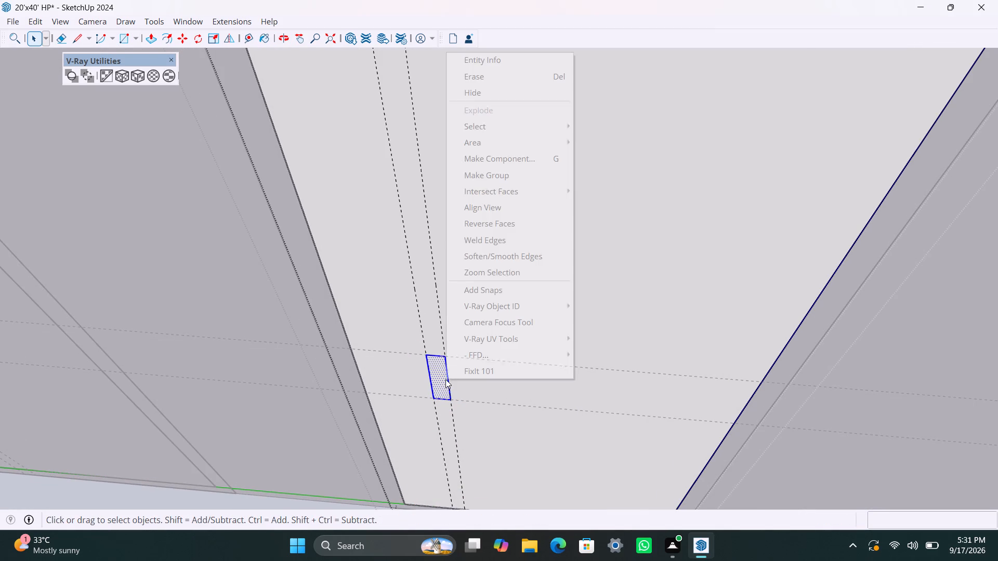
pyautogui.click(510, 174)
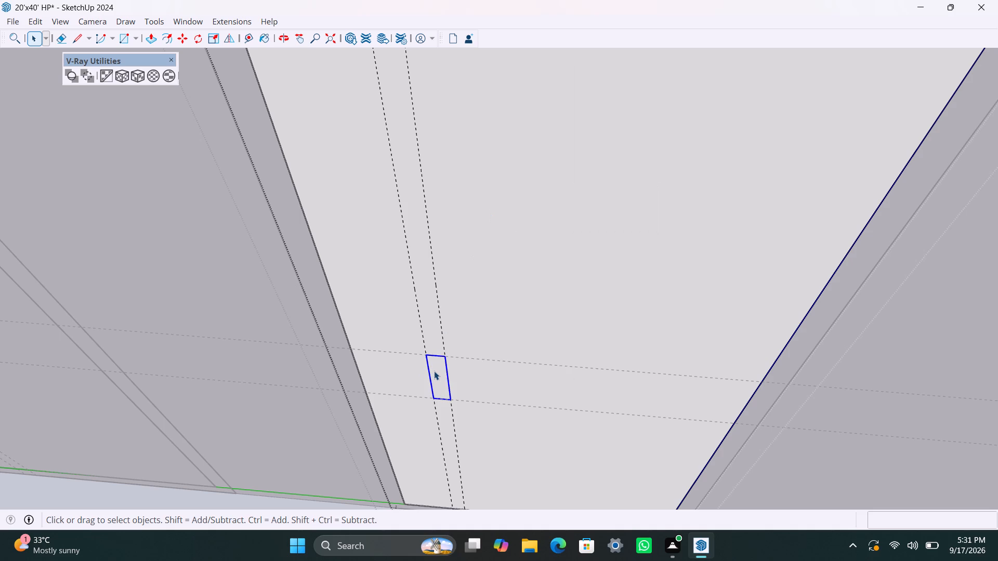
# Extrude the handle rectangle by 0.5" and exit the nested door groups.
pyautogui.scroll(1, 434, 371)
pyautogui.tripleClick(434, 371)
pyautogui.press('p')
pyautogui.click(435, 371)
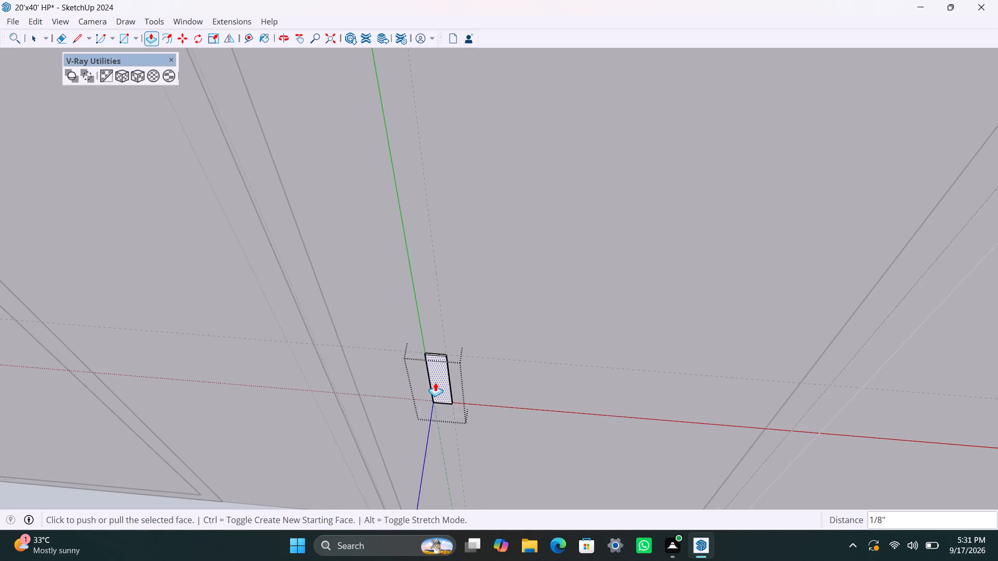
pyautogui.write('0.5"')
pyautogui.press('Return')
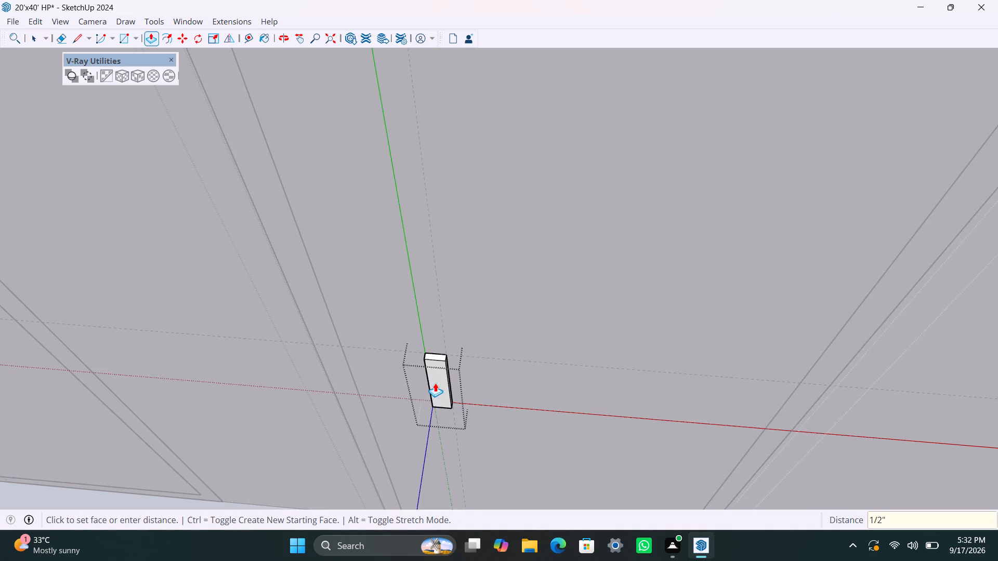
pyautogui.press('space')
pyautogui.scroll(-14, 402, 293)
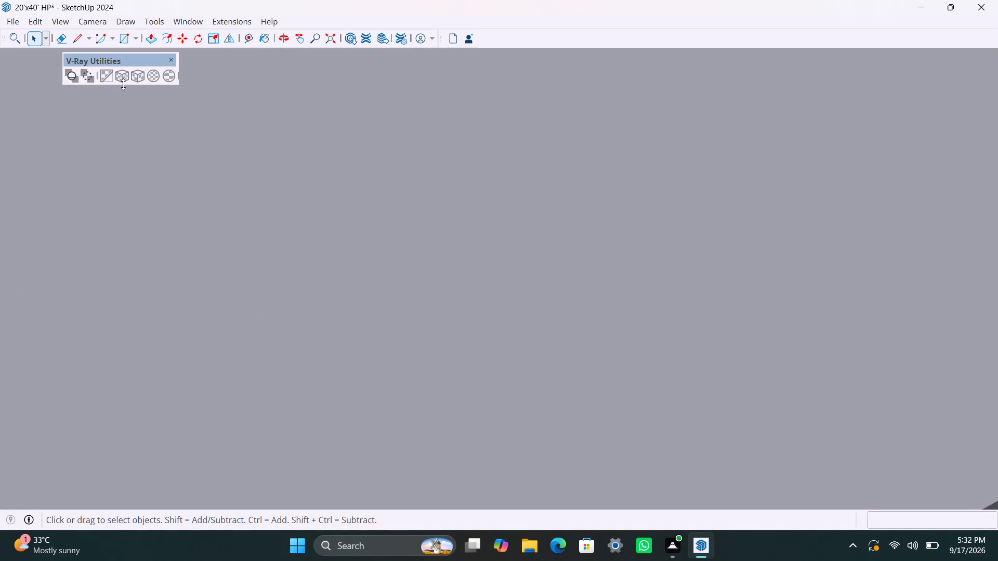
pyautogui.click(324, 38)
pyautogui.scroll(-4, 450, 256)
pyautogui.scroll(2, 421, 242)
pyautogui.keyDown('shift'); pyautogui.moveTo(406, 230); pyautogui.dragTo(389, 279, button='middle'); pyautogui.keyUp('shift')
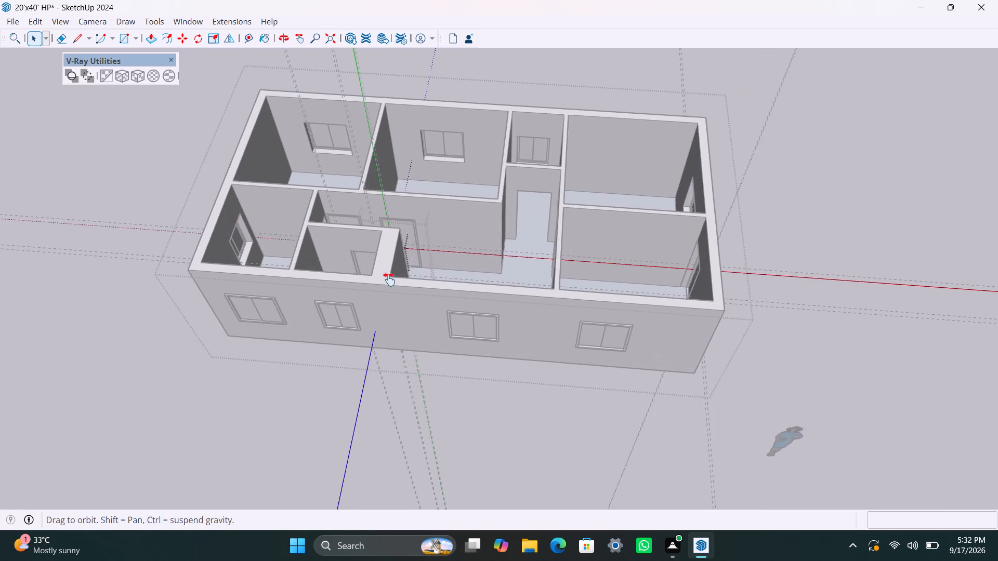
pyautogui.keyDown('shift'); pyautogui.moveTo(389, 279); pyautogui.dragTo(370, 328, button='middle'); pyautogui.keyUp('shift')
pyautogui.click(804, 318)
pyautogui.doubleClick(855, 298)
pyautogui.scroll(4, 502, 312)
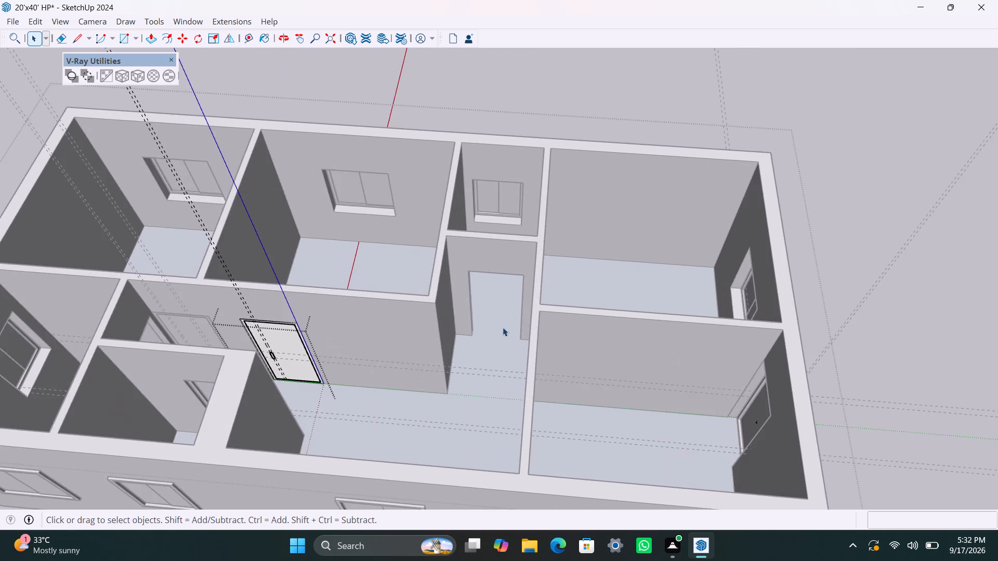
pyautogui.moveTo(510, 344); pyautogui.dragTo(526, 403, button='middle')
pyautogui.scroll(3, 488, 353)
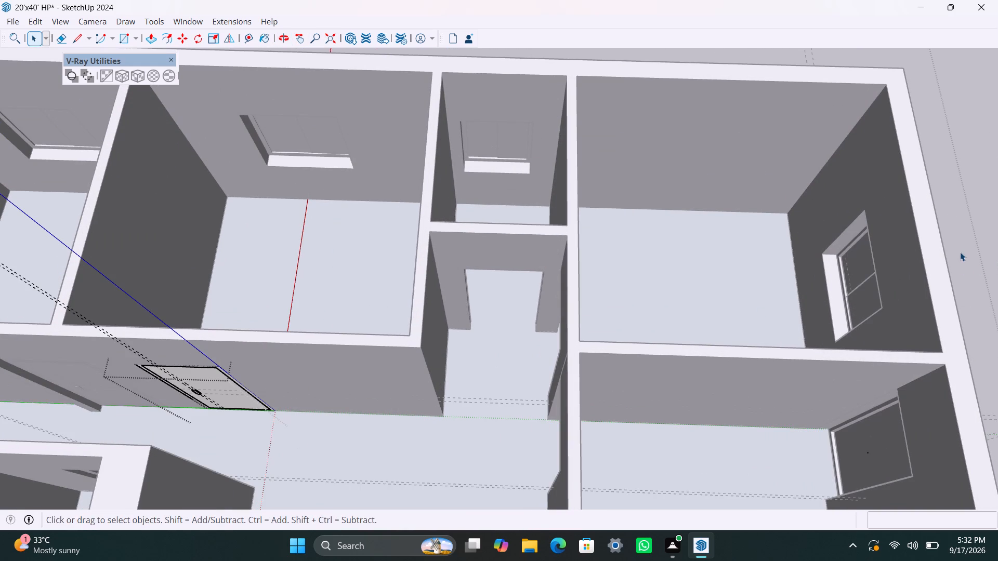
pyautogui.click(976, 182)
# Draw a rectangle over the doorway into the small windowed room at the passage's end and group it with its edges.
pyautogui.scroll(1, 539, 300)
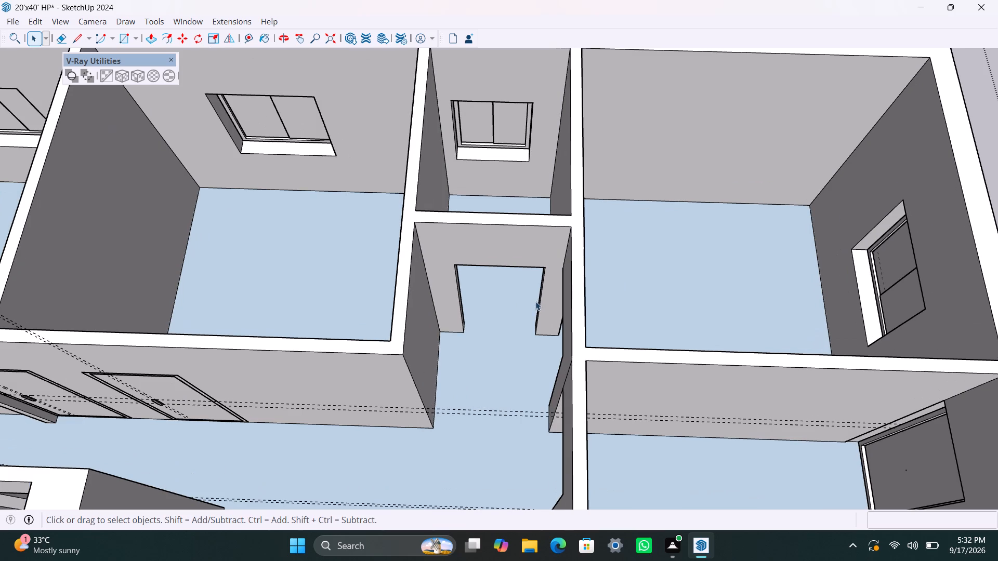
pyautogui.press('r')
pyautogui.click(459, 266)
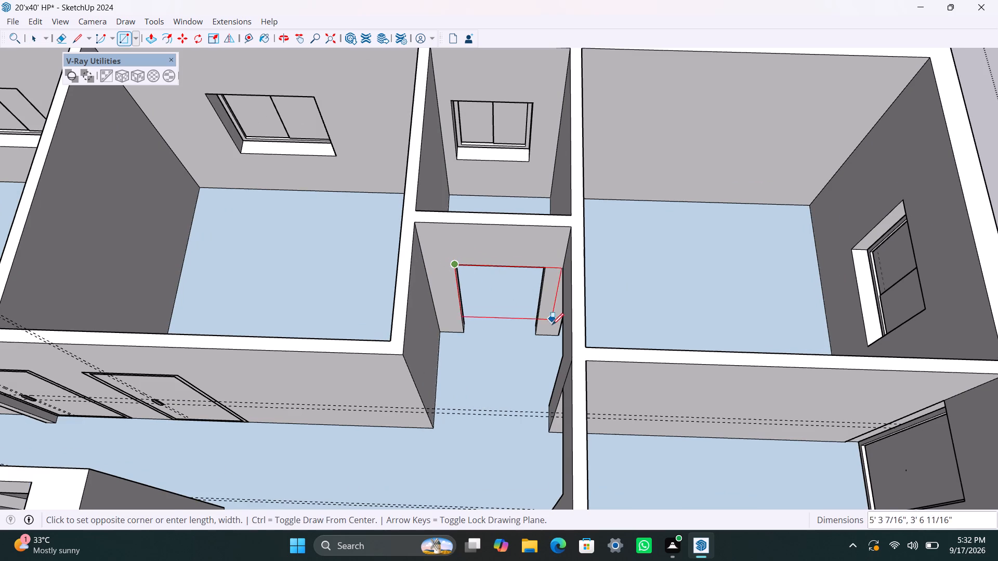
pyautogui.click(542, 331)
pyautogui.press('space')
pyautogui.doubleClick(509, 305)
pyautogui.rightClick(509, 305)
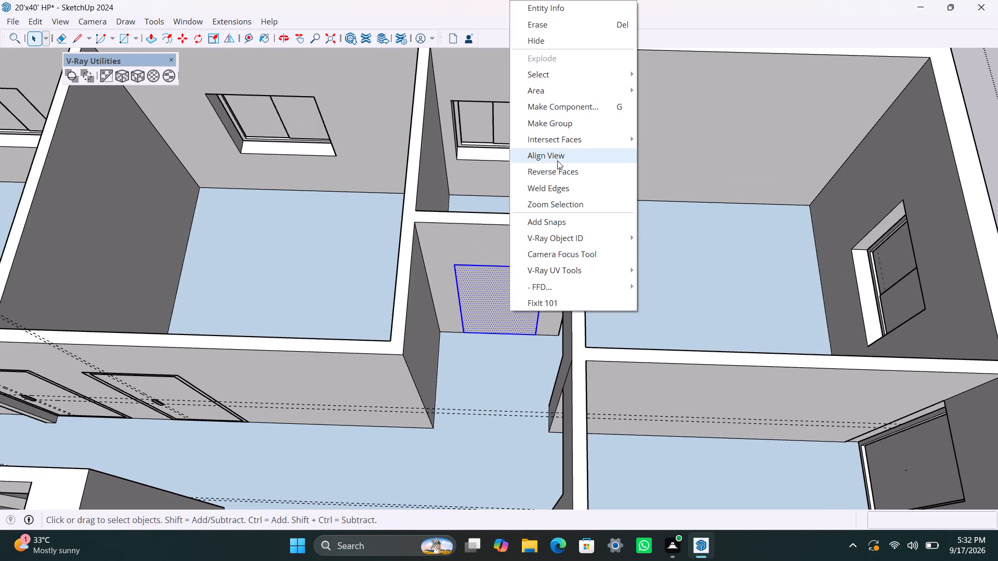
pyautogui.click(562, 130)
pyautogui.click(554, 127)
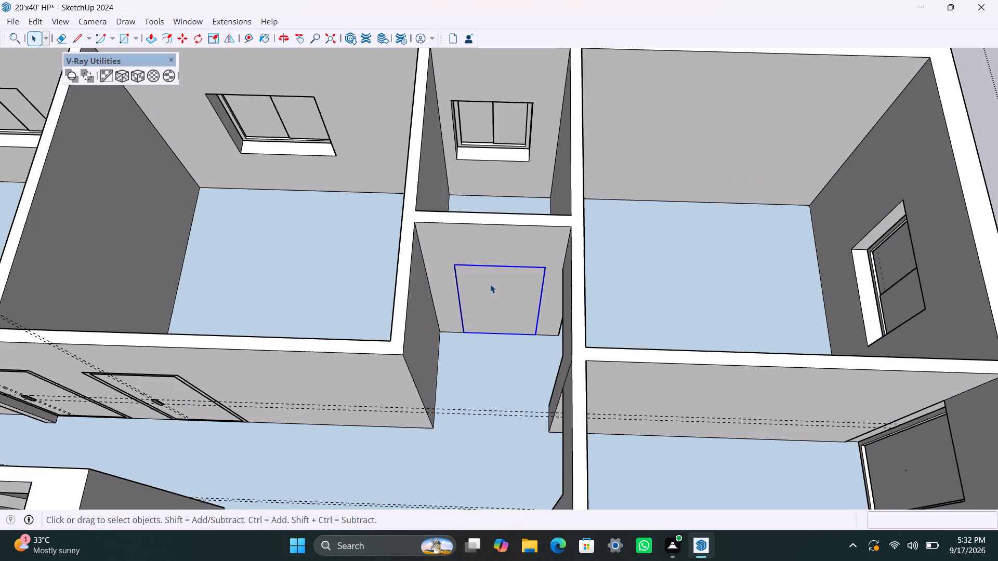
# Offset the small room's doorway rectangle inward by 2" within its group and delete the inner face to leave a frame outline.
pyautogui.tripleClick(472, 293)
pyautogui.press('f')
pyautogui.click(473, 293)
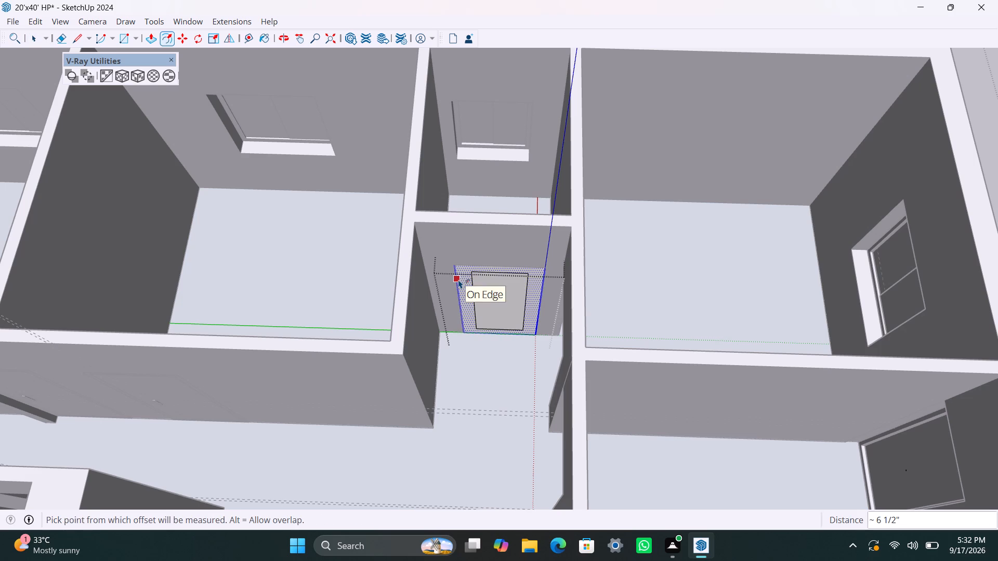
pyautogui.write('2"')
pyautogui.press('Return')
pyautogui.press('space')
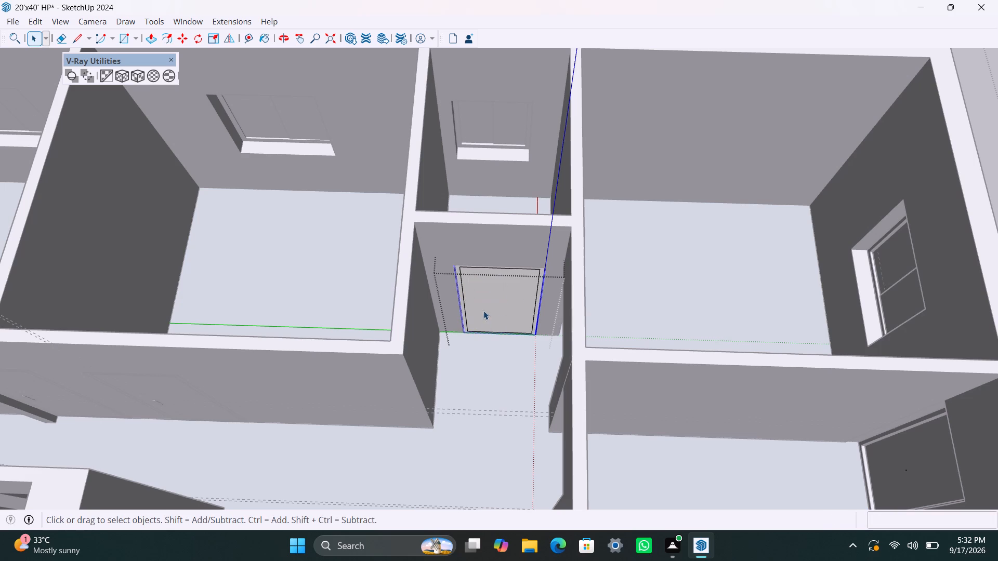
pyautogui.click(494, 308)
pyautogui.press('Delete')
pyautogui.scroll(7, 480, 319)
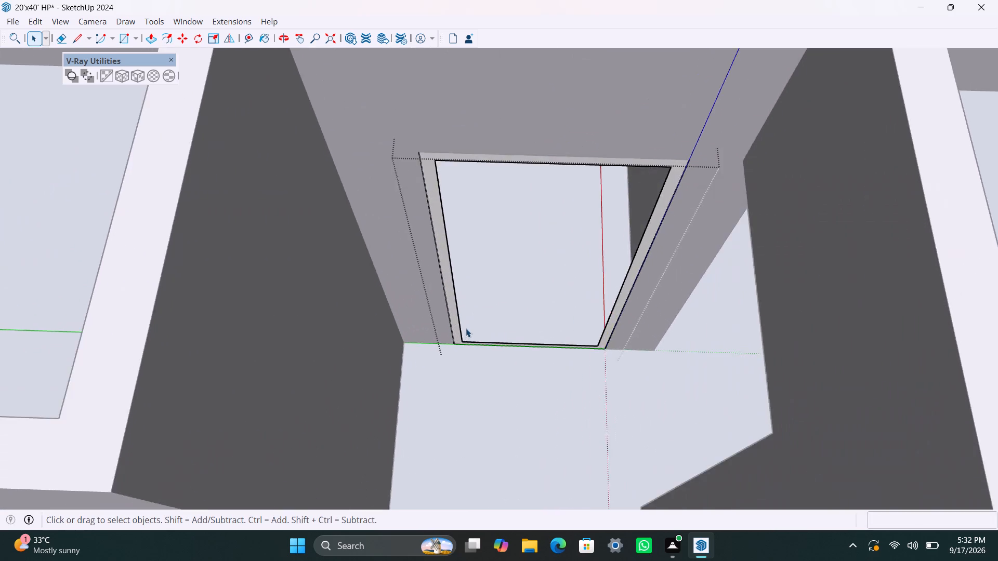
# Extrude the small room's door frame outline by 2.5".
pyautogui.click(454, 312)
pyautogui.press('p')
pyautogui.click(454, 311)
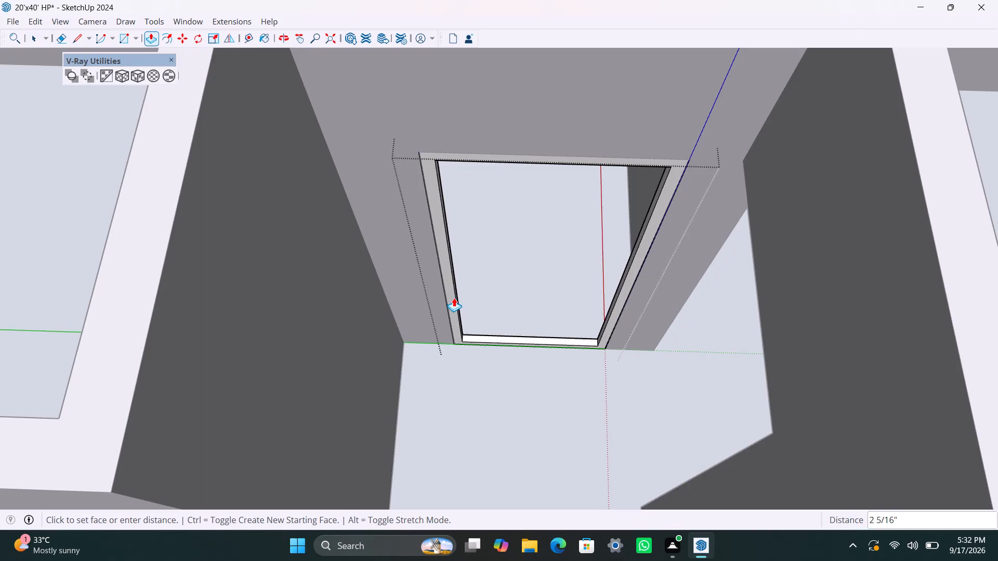
pyautogui.write('2.5"')
pyautogui.press('Return')
# Draw the leaf rectangle across the opening inside the small room's door frame and group it with its edges.
pyautogui.press('r')
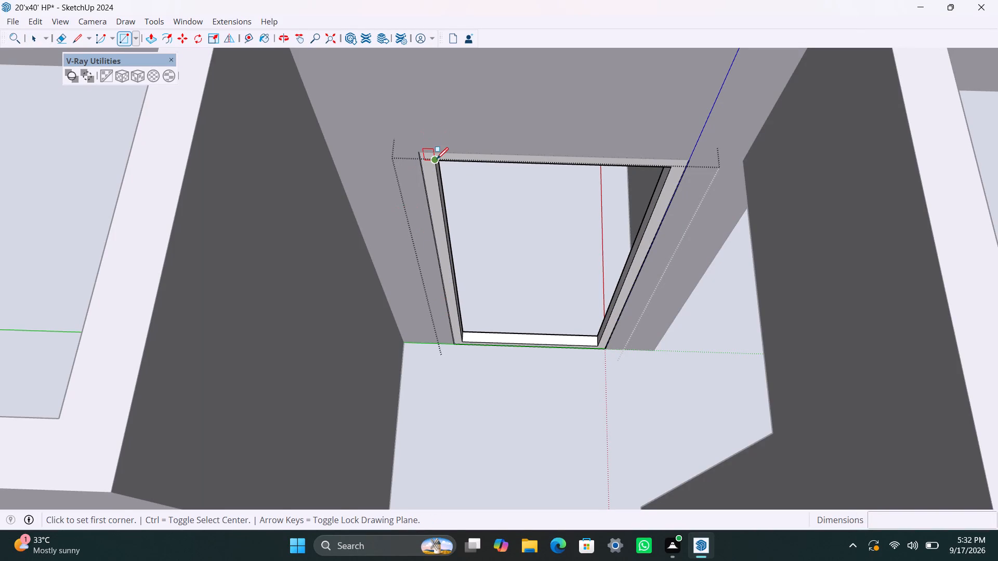
pyautogui.moveTo(437, 159); pyautogui.dragTo(441, 170)
pyautogui.click(595, 341)
pyautogui.press('space')
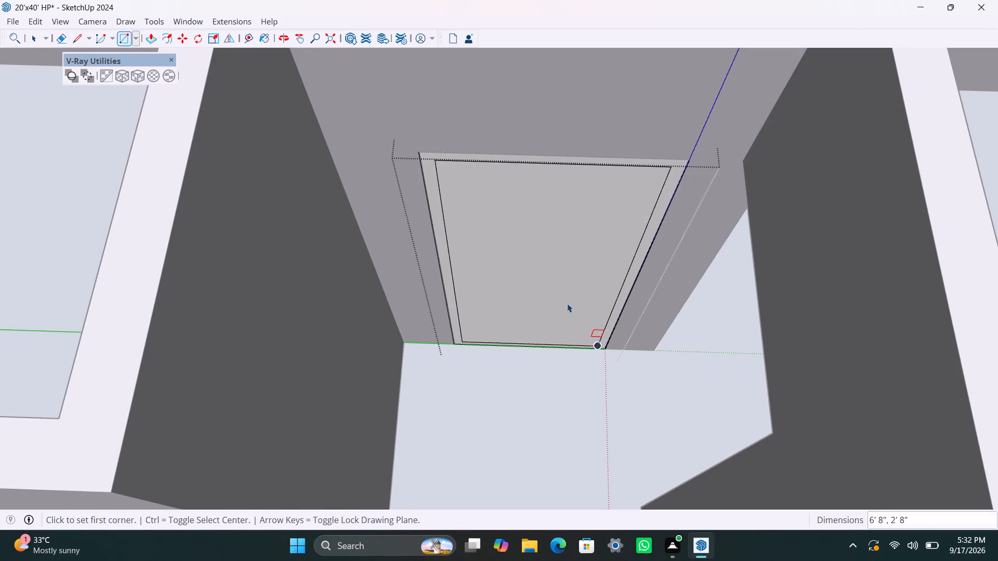
pyautogui.click(567, 302)
pyautogui.click(562, 298)
pyautogui.rightClick(562, 298)
pyautogui.tripleClick(554, 269)
pyautogui.click(554, 268)
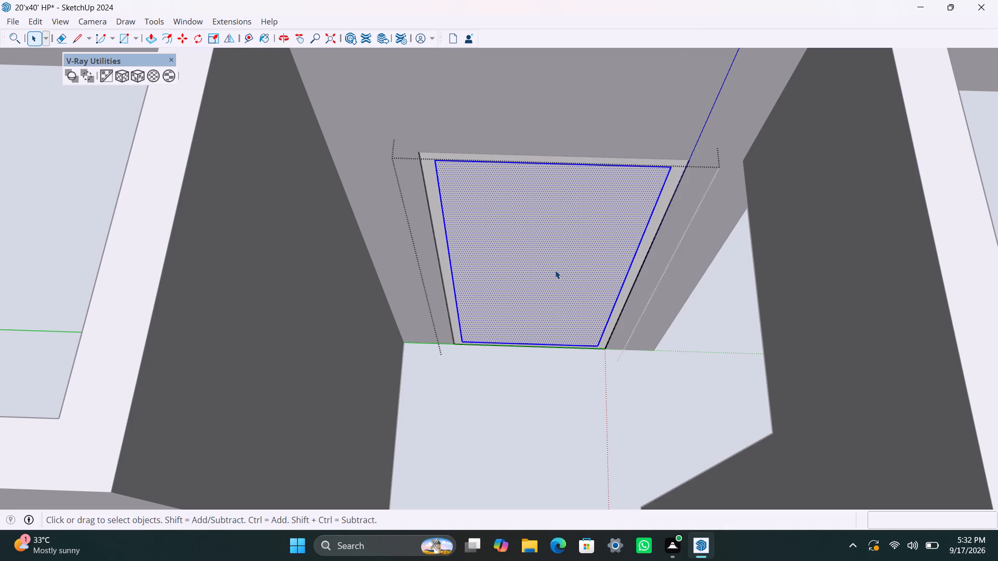
pyautogui.rightClick(554, 273)
pyautogui.click(619, 121)
# Extrude the leaf rectangle 18 mm within its group.
pyautogui.tripleClick(529, 257)
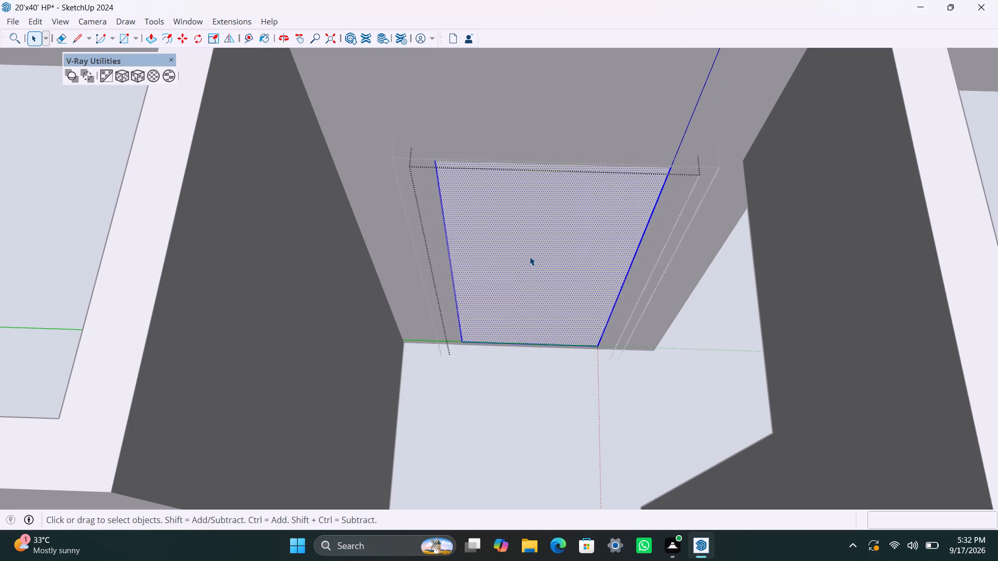
pyautogui.press('p')
pyautogui.moveTo(530, 257); pyautogui.dragTo(528, 248)
pyautogui.write('18MM')
pyautogui.press('Return')
pyautogui.press('space')
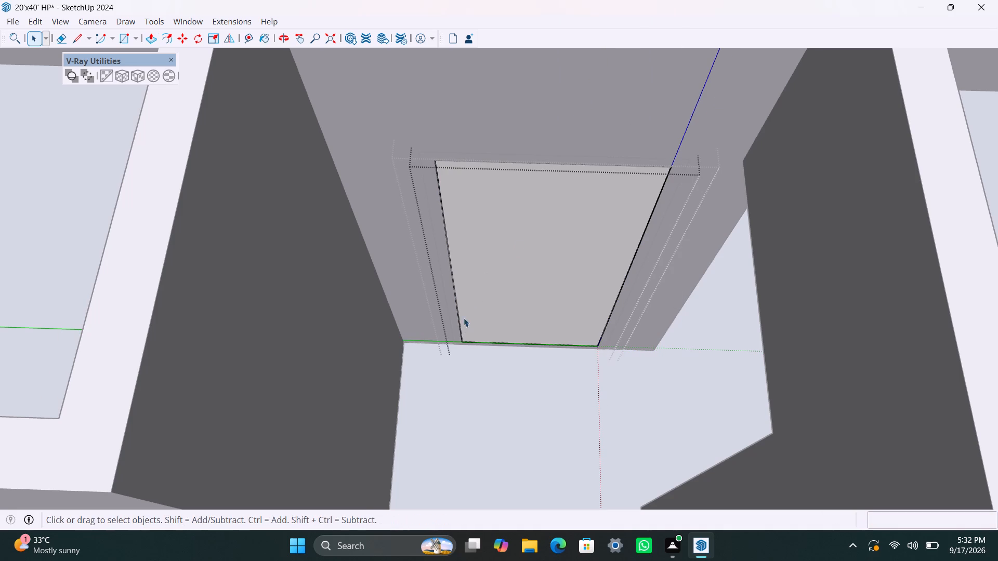
# Place vertical guides 6" in from the leaf's side edge and 1.5" beyond that, plus a horizontal guide 4' below its top edge.
pyautogui.press('t')
pyautogui.click(451, 282)
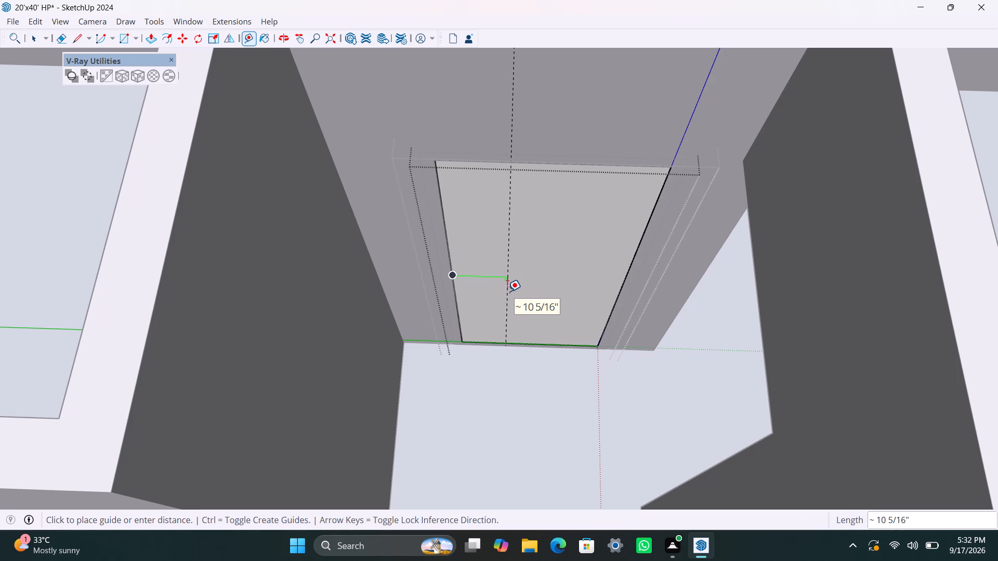
pyautogui.write('6"')
pyautogui.press('Return')
pyautogui.click(487, 265)
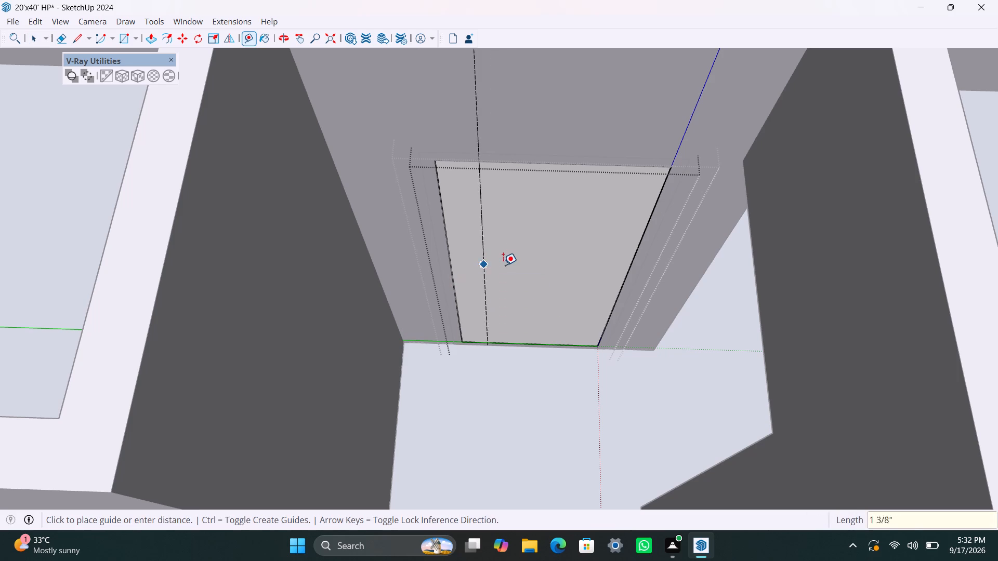
pyautogui.press('1')
pyautogui.write('.5"')
pyautogui.press('Return')
pyautogui.click(515, 163)
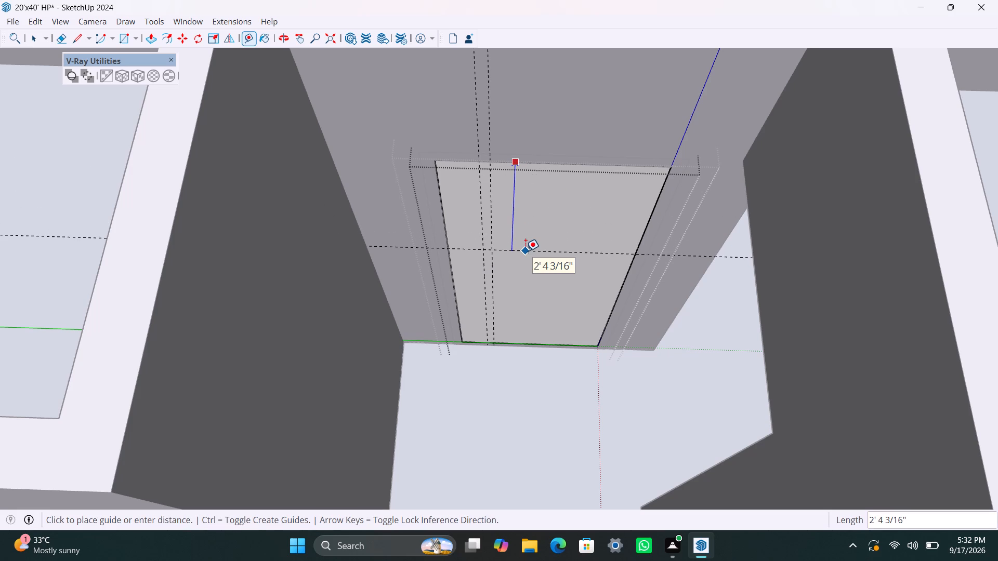
pyautogui.write("4'")
pyautogui.press('Return')
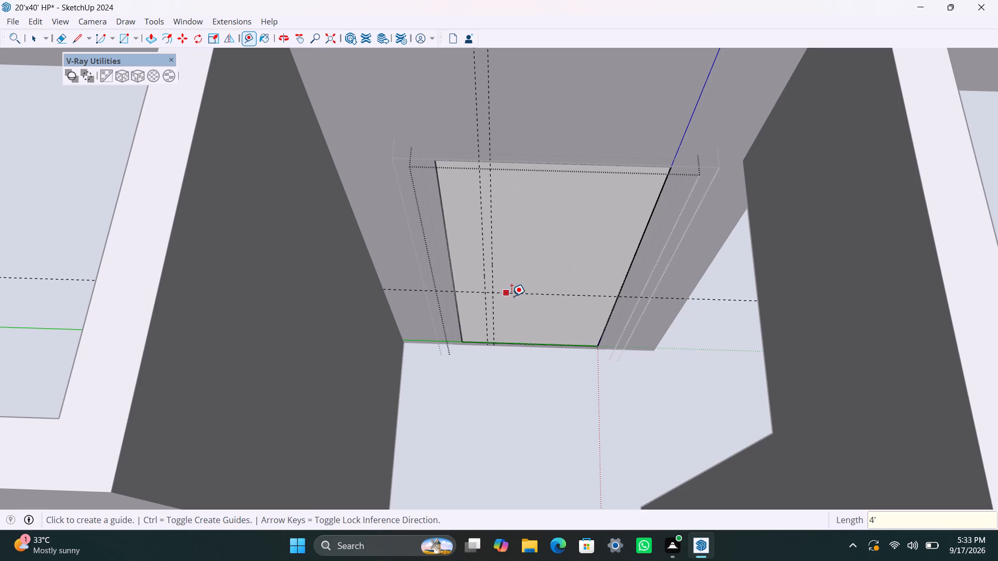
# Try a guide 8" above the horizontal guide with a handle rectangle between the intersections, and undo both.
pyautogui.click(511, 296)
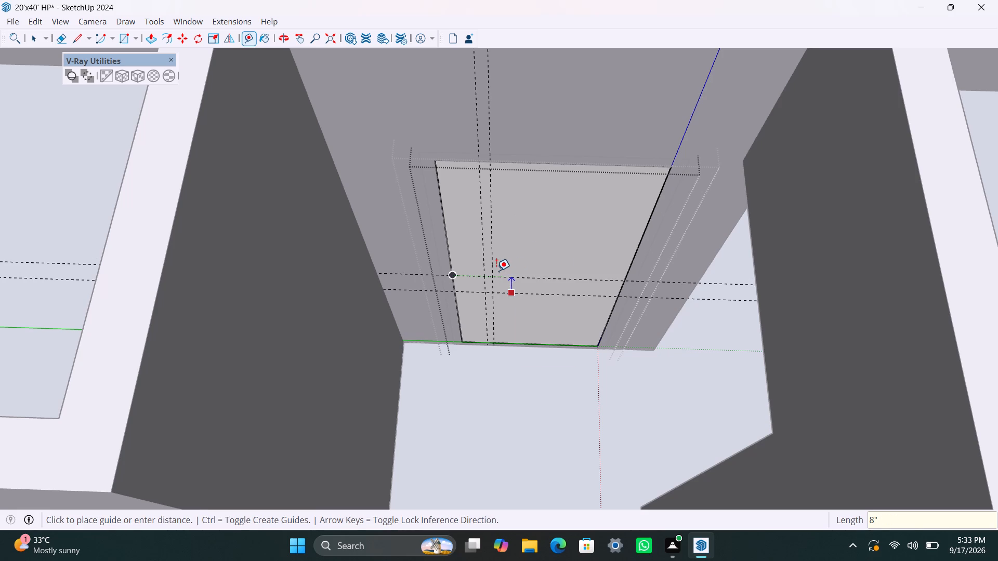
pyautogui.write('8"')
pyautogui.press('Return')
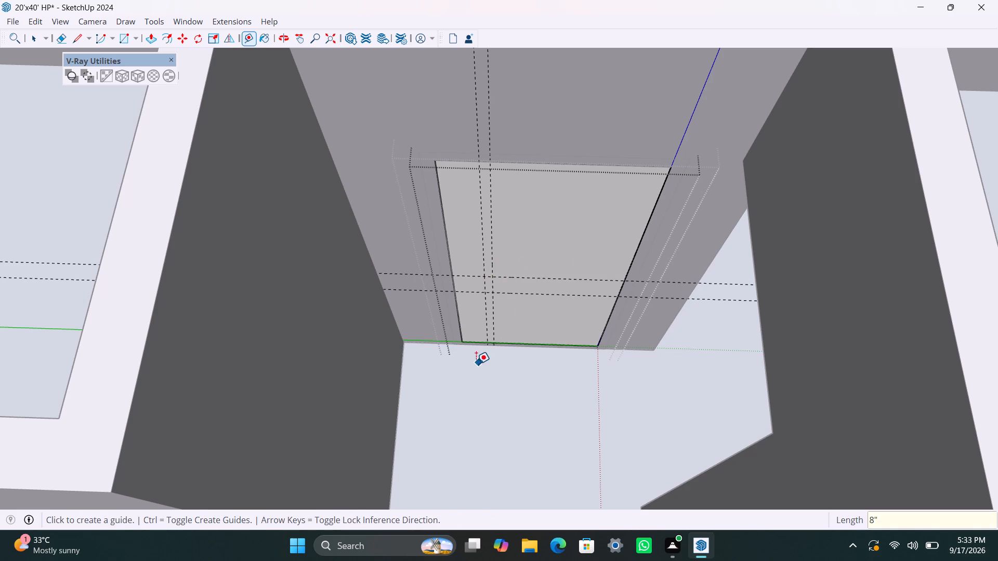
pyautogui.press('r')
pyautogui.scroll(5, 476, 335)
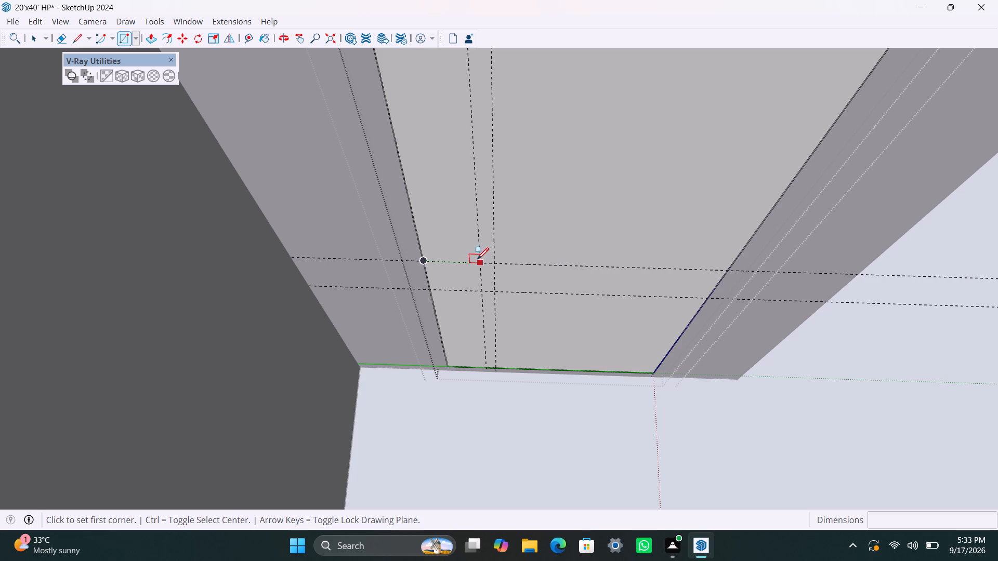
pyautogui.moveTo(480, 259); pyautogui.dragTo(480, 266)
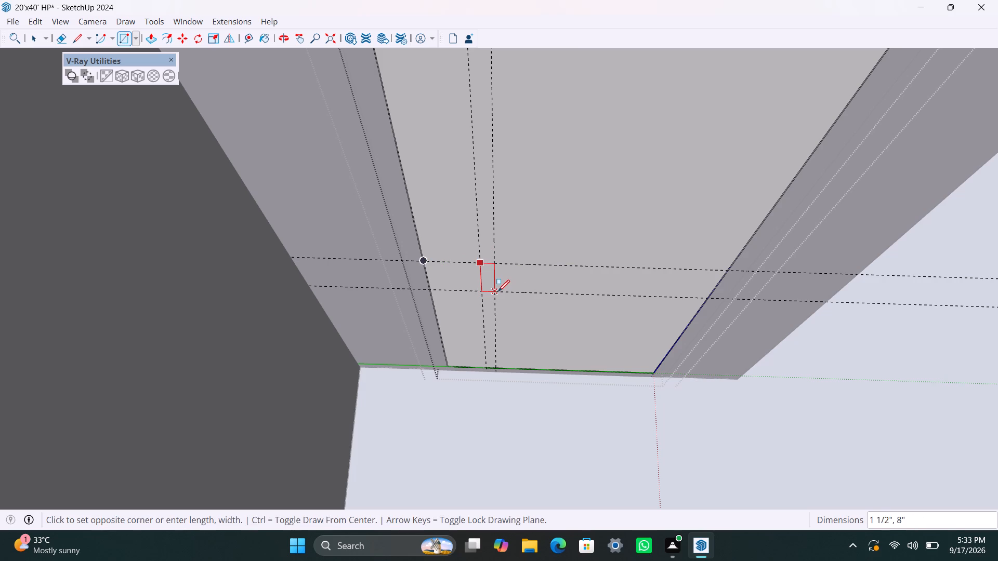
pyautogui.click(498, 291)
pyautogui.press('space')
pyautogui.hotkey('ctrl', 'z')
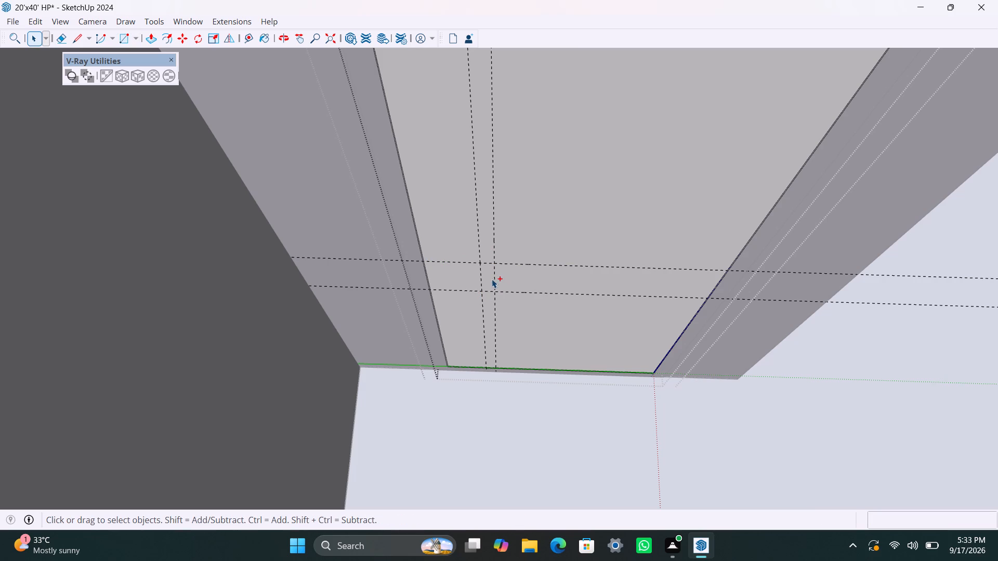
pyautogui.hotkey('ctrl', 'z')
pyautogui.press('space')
# Place a horizontal guide on the leaf 8" above the existing horizontal guide.
pyautogui.write('T')
pyautogui.click(543, 291)
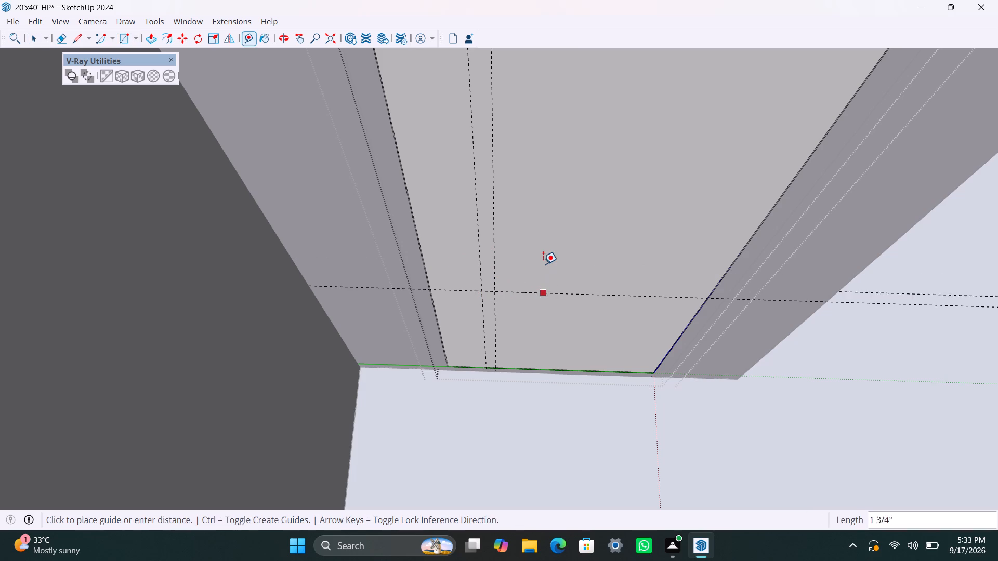
pyautogui.write('8"')
pyautogui.press('Return')
# Draw the handle rectangle between the four guide intersections on the leaf and group it with its edges.
pyautogui.press('r')
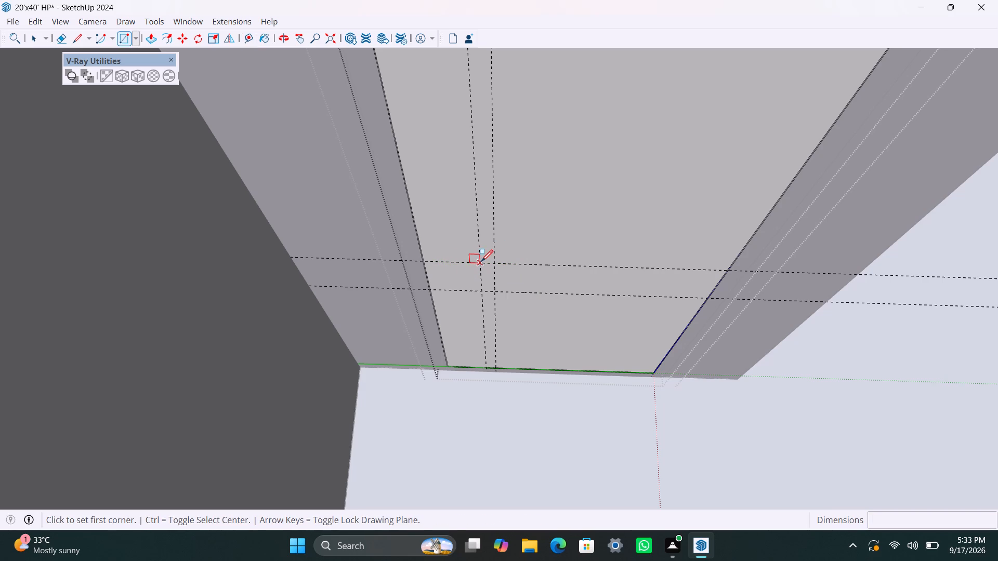
pyautogui.moveTo(481, 261); pyautogui.dragTo(484, 272)
pyautogui.click(497, 294)
pyautogui.press('space')
pyautogui.doubleClick(485, 279)
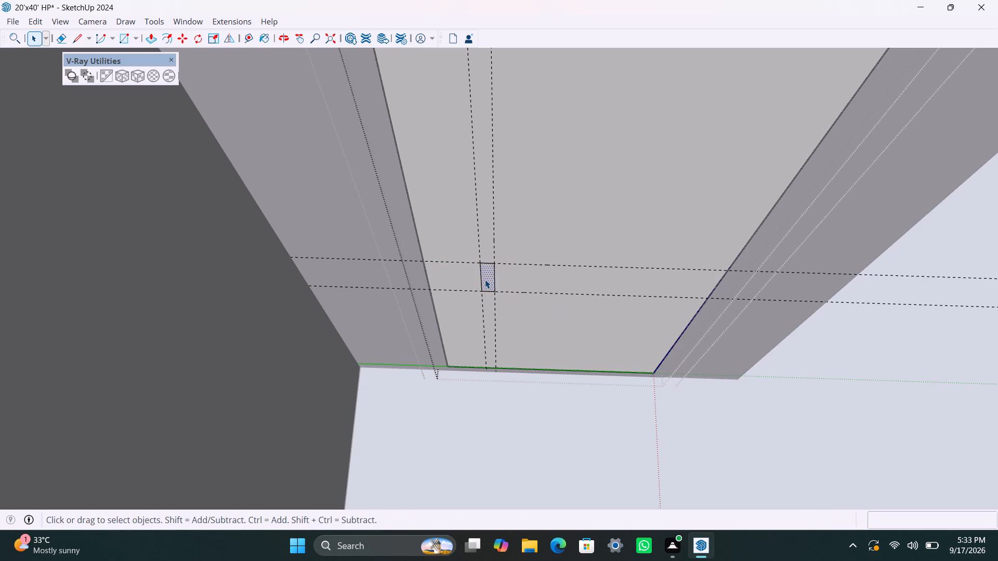
pyautogui.rightClick(485, 280)
pyautogui.click(554, 129)
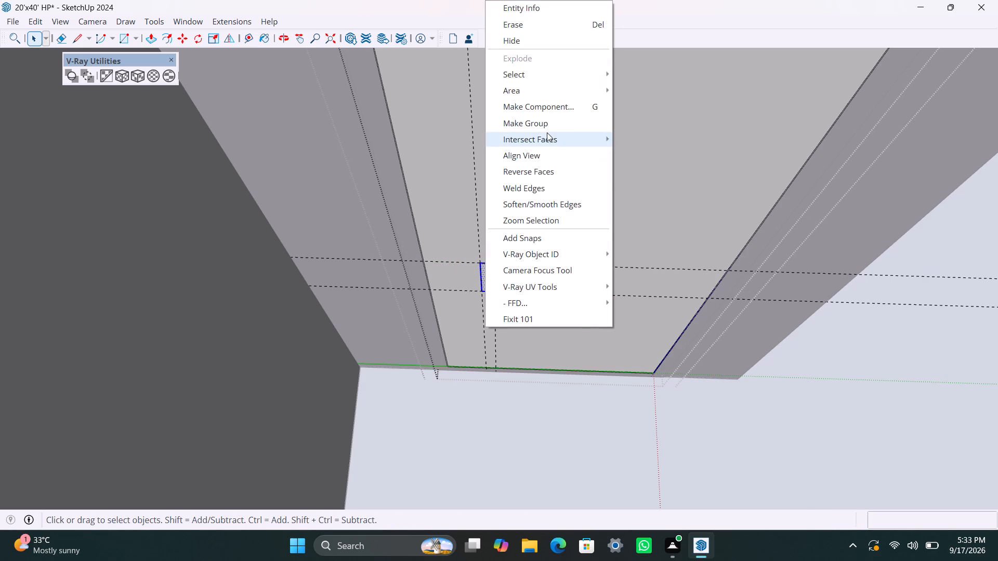
pyautogui.click(547, 127)
# Extrude the handle rectangle by 0.5" within its group and exit all the nested groups.
pyautogui.scroll(5, 495, 291)
pyautogui.tripleClick(488, 261)
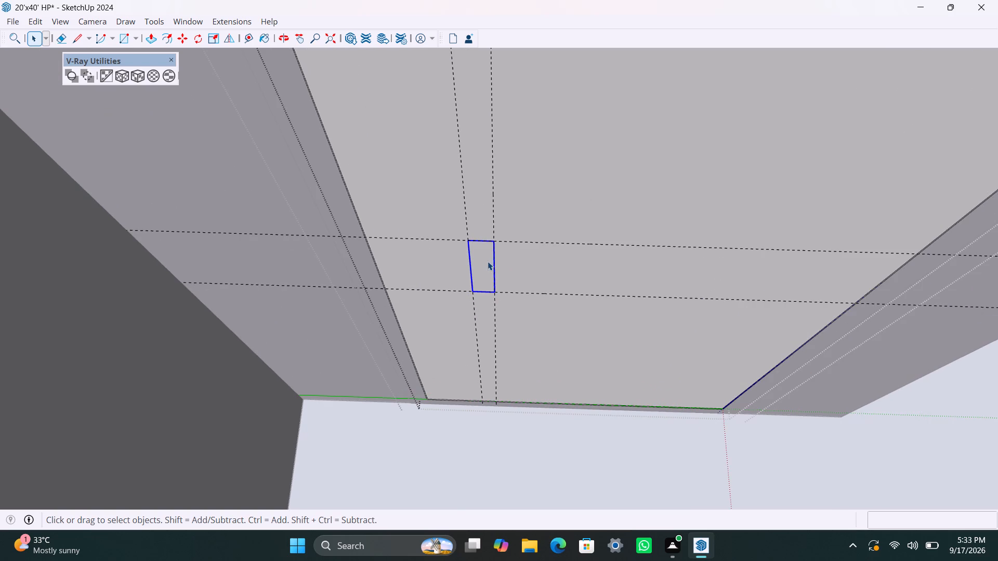
pyautogui.press('p')
pyautogui.click(488, 262)
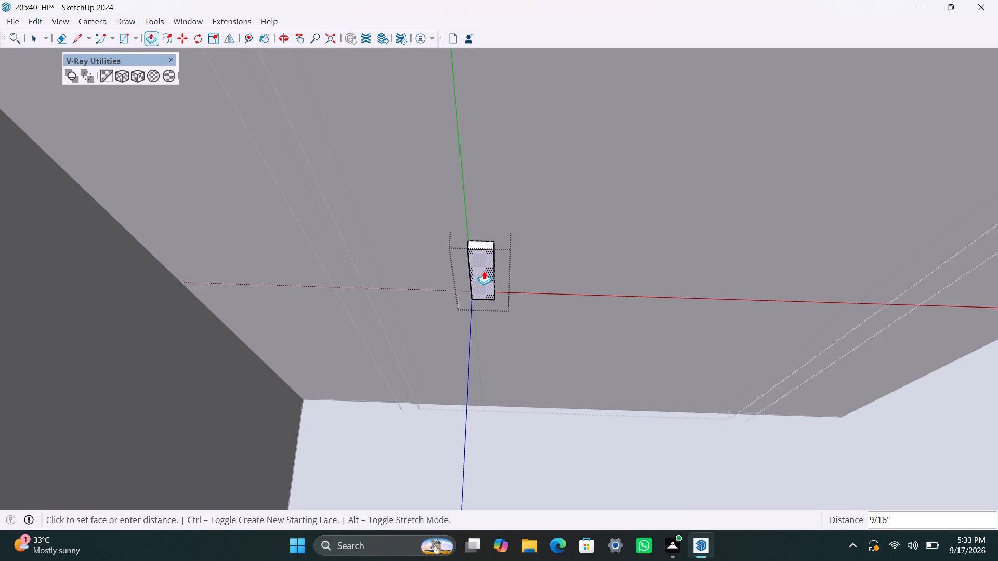
pyautogui.write('0.5"')
pyautogui.press('Return')
pyautogui.press('space')
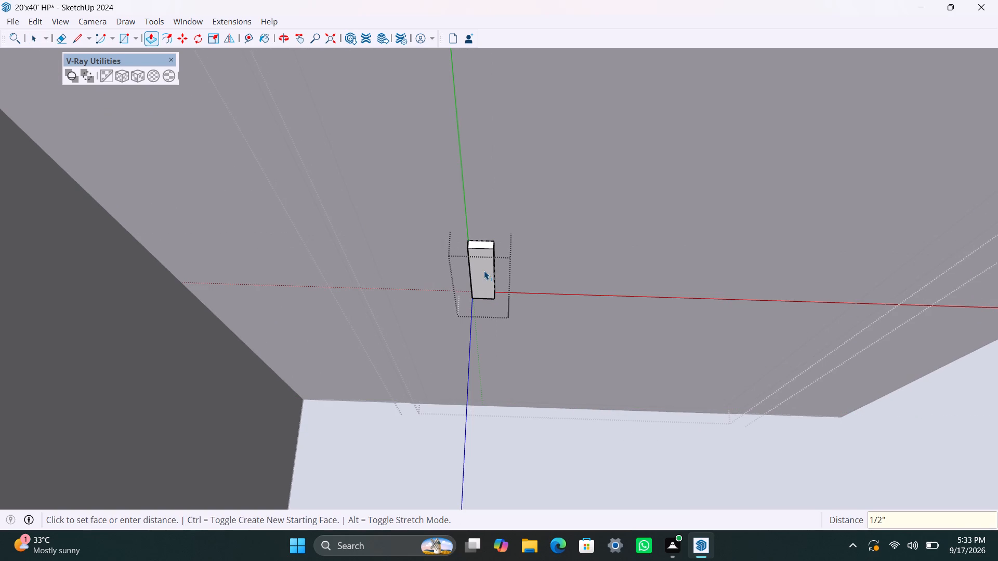
pyautogui.scroll(-6, 443, 295)
pyautogui.scroll(-18, 474, 237)
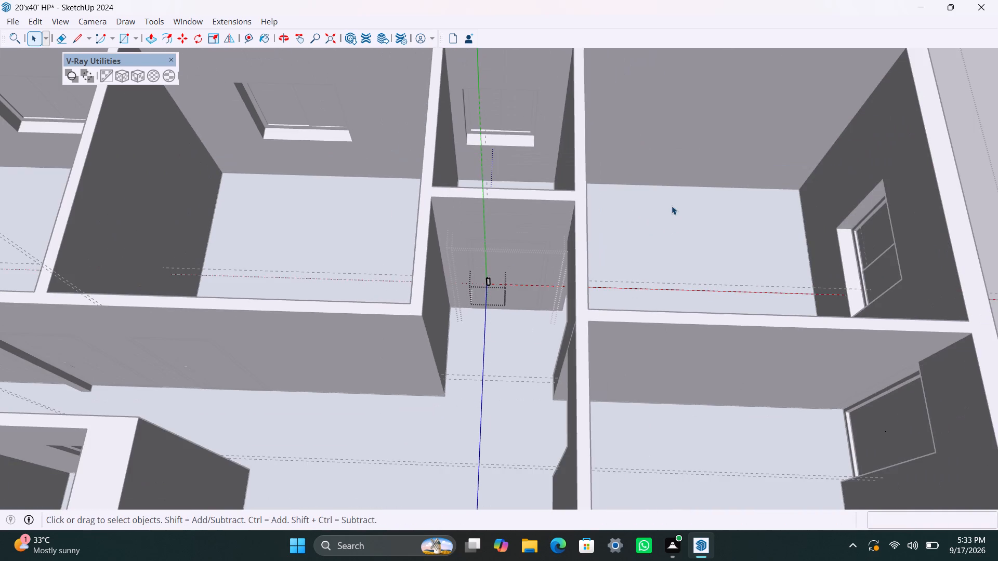
pyautogui.scroll(-10, 545, 278)
pyautogui.click(790, 206)
pyautogui.doubleClick(824, 243)
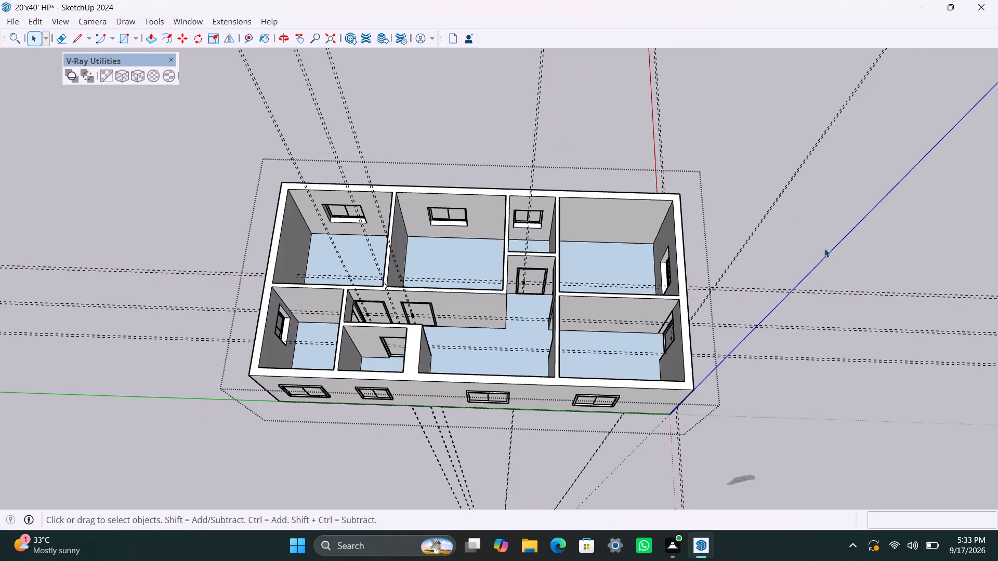
pyautogui.click(813, 256)
# Delete all guides from the model.
pyautogui.scroll(-3, 473, 303)
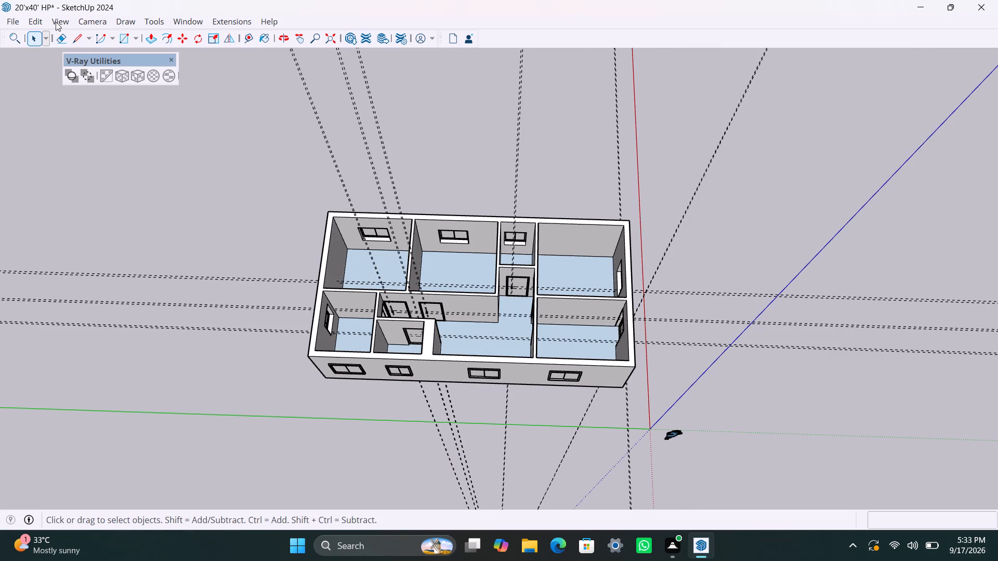
pyautogui.click(33, 22)
pyautogui.click(99, 148)
# Inside the house group, draw a rectangle over the passage's corner doorway next to the small room's door and group it with its edges.
pyautogui.scroll(-4, 298, 245)
pyautogui.moveTo(292, 336); pyautogui.dragTo(786, 379, button='middle')
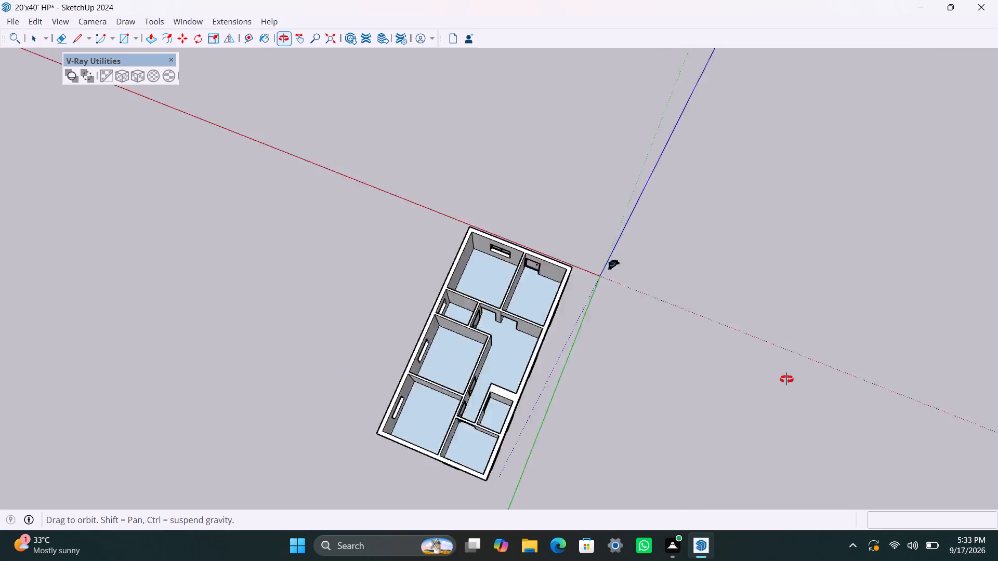
pyautogui.moveTo(786, 379); pyautogui.dragTo(823, 376, button='middle')
pyautogui.scroll(7, 609, 339)
pyautogui.moveTo(447, 316); pyautogui.dragTo(360, 314, button='middle')
pyautogui.scroll(3, 452, 272)
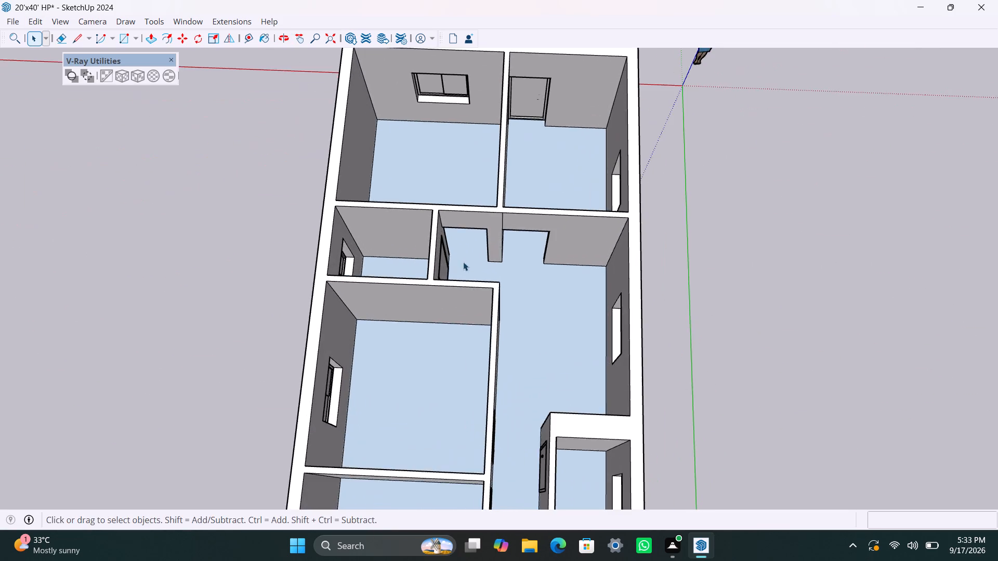
pyautogui.keyDown('shift'); pyautogui.moveTo(464, 263); pyautogui.dragTo(456, 369, button='middle'); pyautogui.keyUp('shift')
pyautogui.scroll(3, 455, 361)
pyautogui.moveTo(457, 367); pyautogui.dragTo(455, 332, button='middle')
pyautogui.scroll(4, 455, 333)
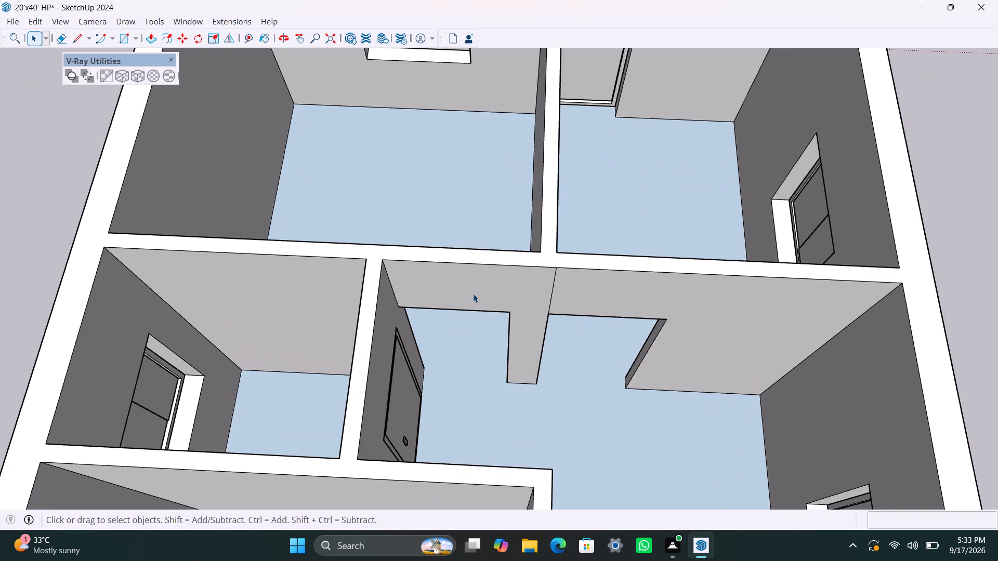
pyautogui.click(473, 293)
pyautogui.doubleClick(473, 293)
pyautogui.click(473, 292)
pyautogui.scroll(3, 458, 317)
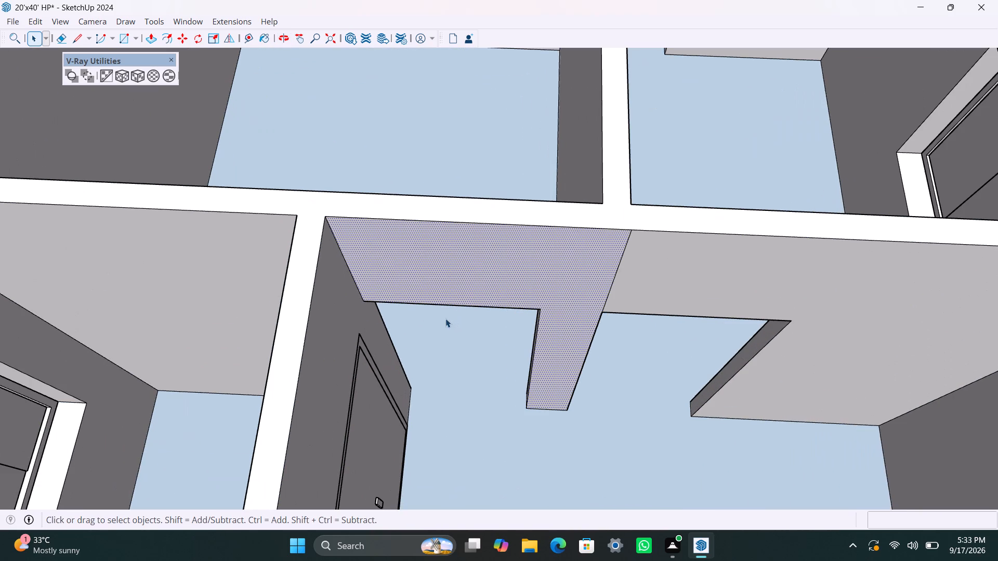
pyautogui.press('r')
pyautogui.moveTo(367, 301); pyautogui.dragTo(366, 317)
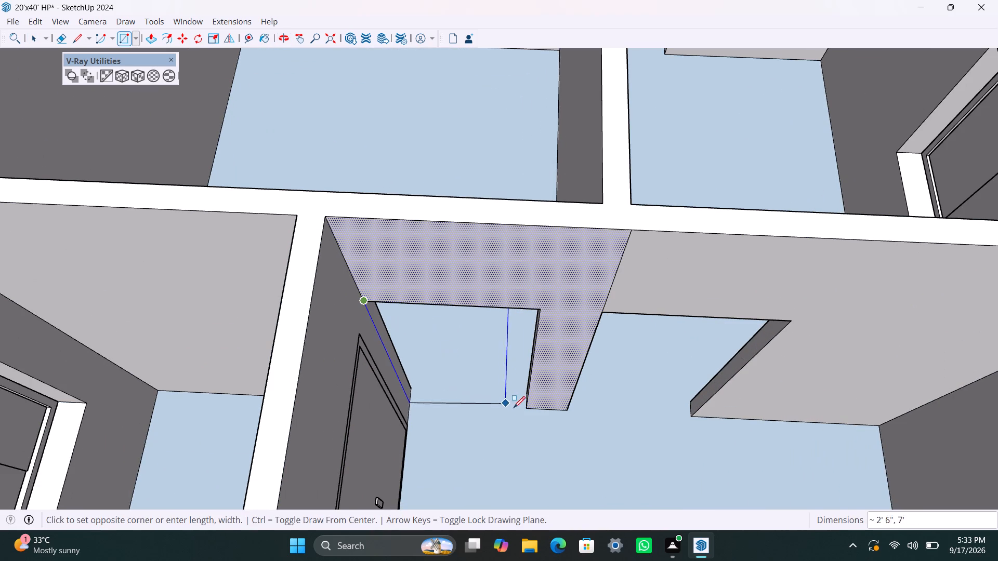
pyautogui.click(524, 409)
pyautogui.press('space')
pyautogui.doubleClick(495, 365)
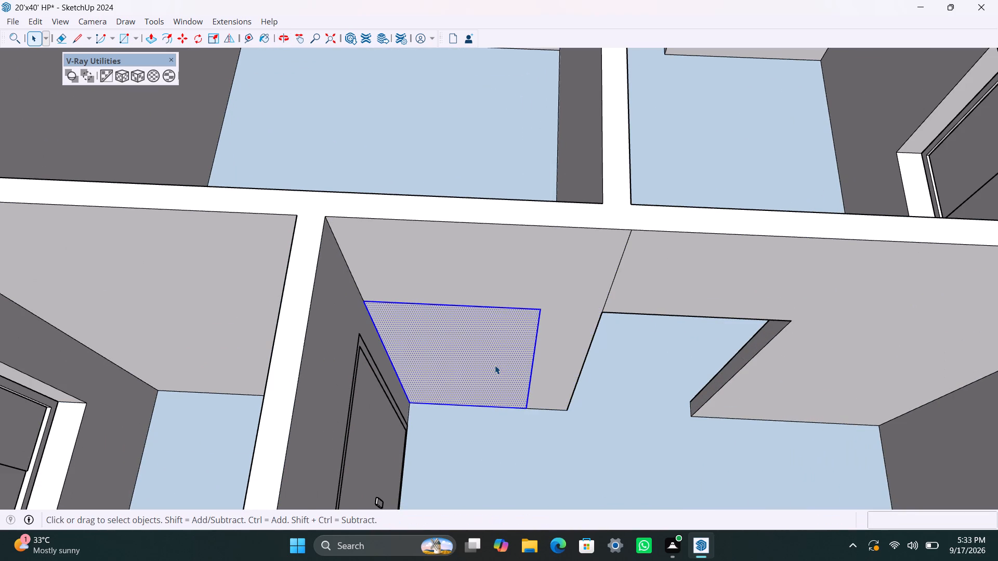
pyautogui.rightClick(492, 365)
pyautogui.click(564, 175)
# Offset the corner doorway's rectangle inward by 2" within its group and delete the inner face to leave a frame outline.
pyautogui.doubleClick(470, 361)
pyautogui.click(465, 356)
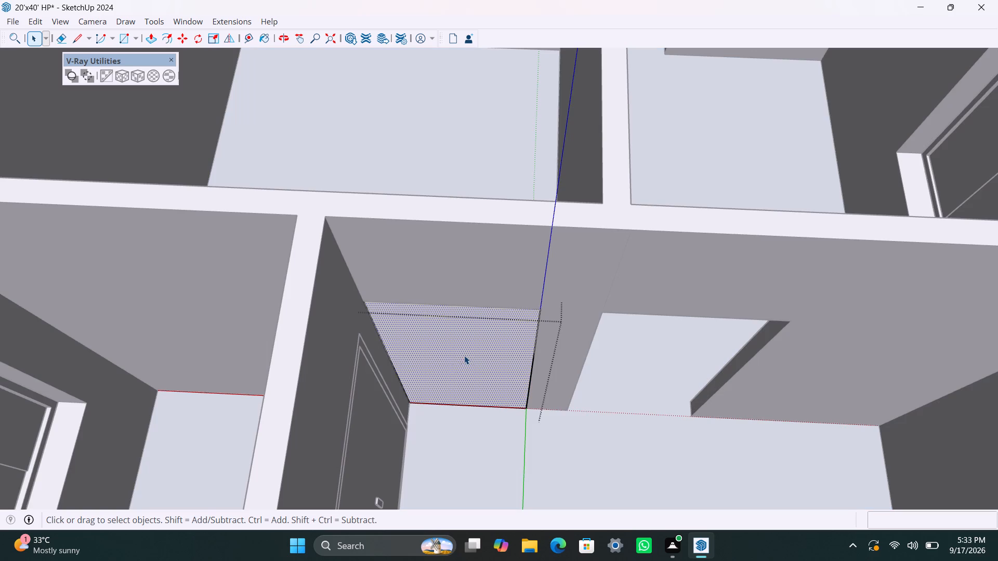
pyautogui.press('f')
pyautogui.click(425, 352)
pyautogui.write('2"')
pyautogui.press('Return')
pyautogui.press('space')
pyautogui.click(415, 353)
pyautogui.press('Delete')
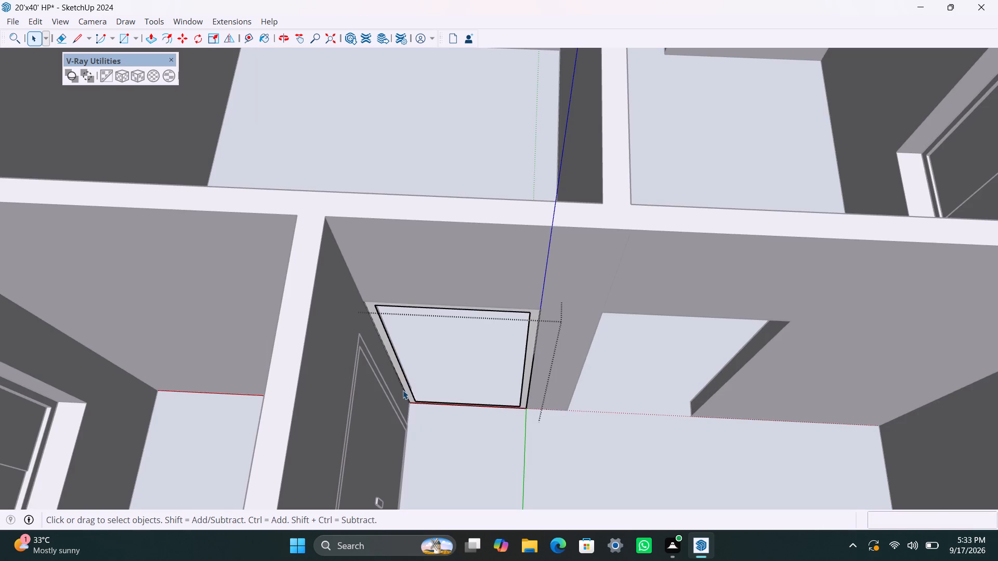
# Extrude the corner doorway's frame outline by 2.5".
pyautogui.scroll(5, 403, 390)
pyautogui.click(404, 370)
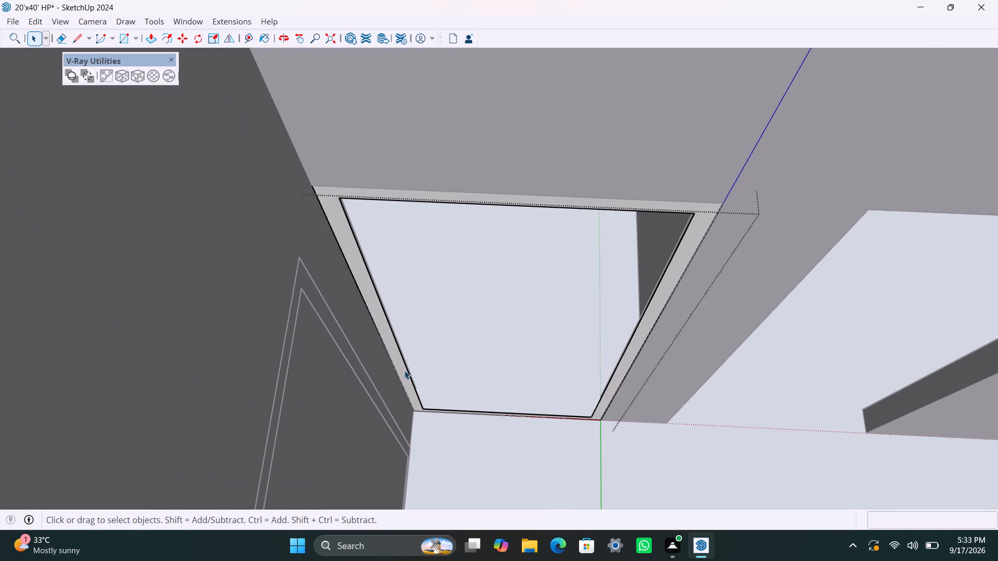
pyautogui.press('p')
pyautogui.click(404, 370)
pyautogui.write('2.5"')
pyautogui.press('Return')
pyautogui.press('space')
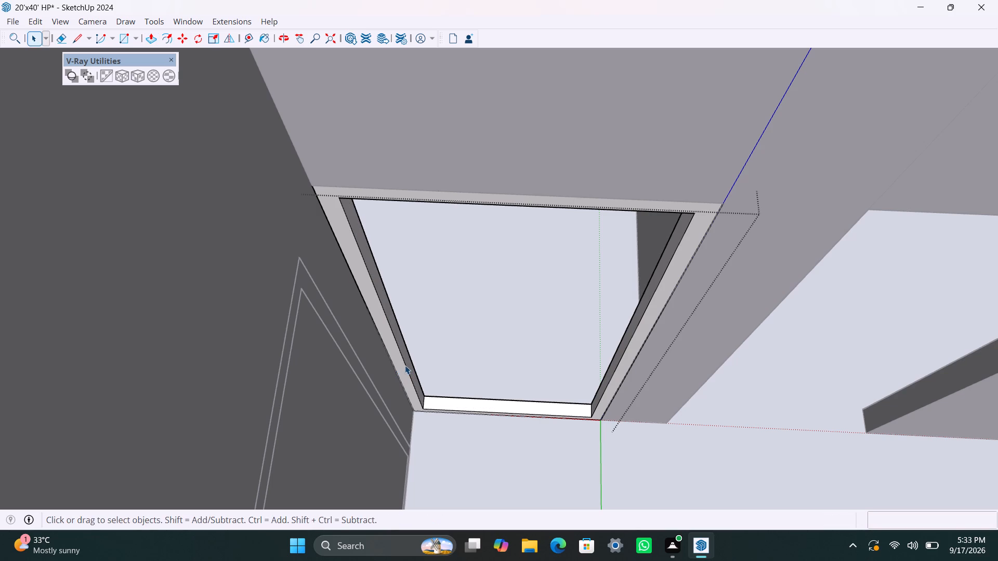
# Draw a rectangle filling the inside of the corner doorway's frame and group it with its edges as the door leaf.
pyautogui.press('r')
pyautogui.click(344, 197)
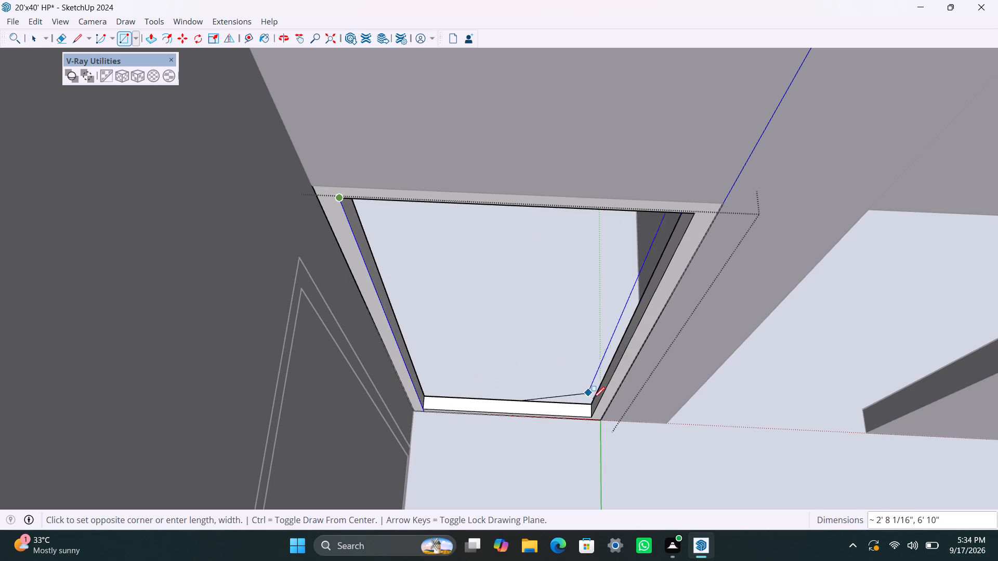
pyautogui.click(595, 414)
pyautogui.press('space')
pyautogui.doubleClick(554, 376)
pyautogui.rightClick(554, 374)
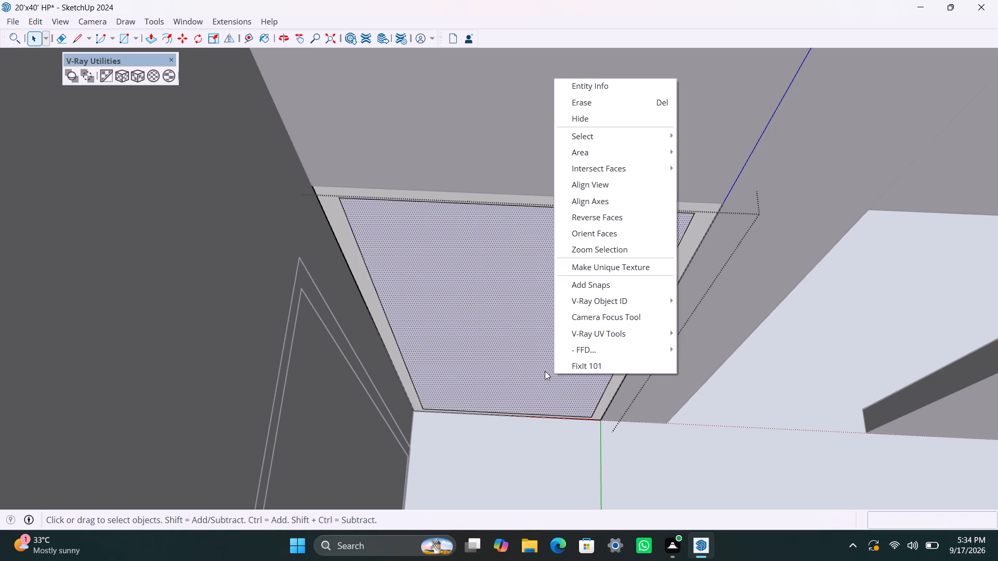
pyautogui.tripleClick(502, 326)
pyautogui.rightClick(498, 327)
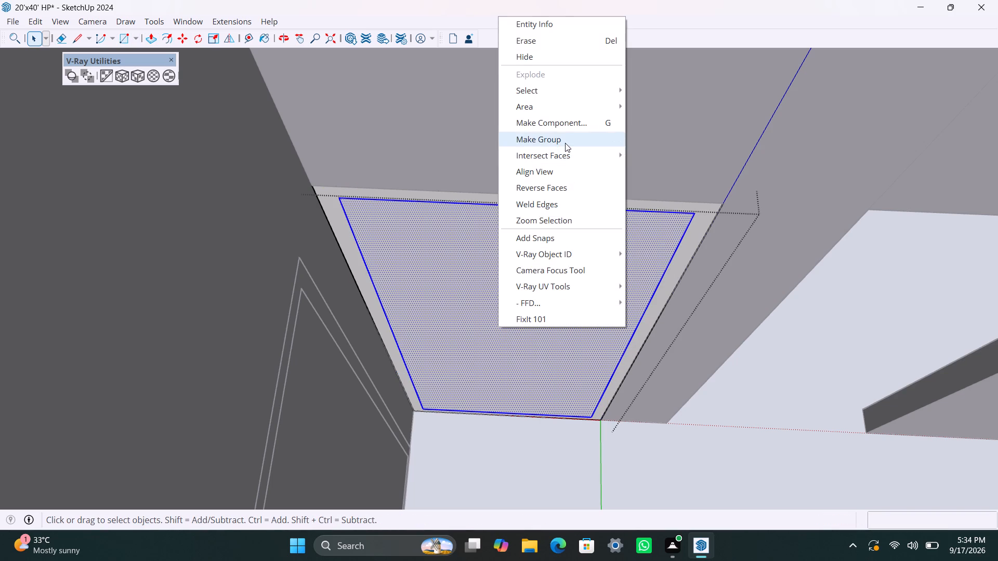
pyautogui.click(565, 143)
# Extrude the corner doorway's leaf face by 18 mm within its group.
pyautogui.doubleClick(495, 332)
pyautogui.click(490, 326)
pyautogui.press('p')
pyautogui.click(489, 326)
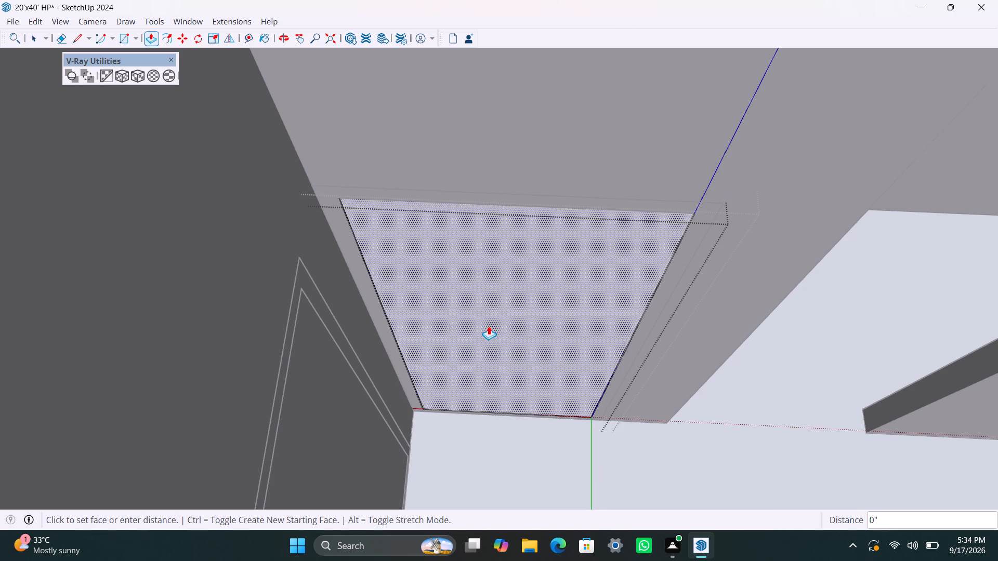
pyautogui.write('18MM')
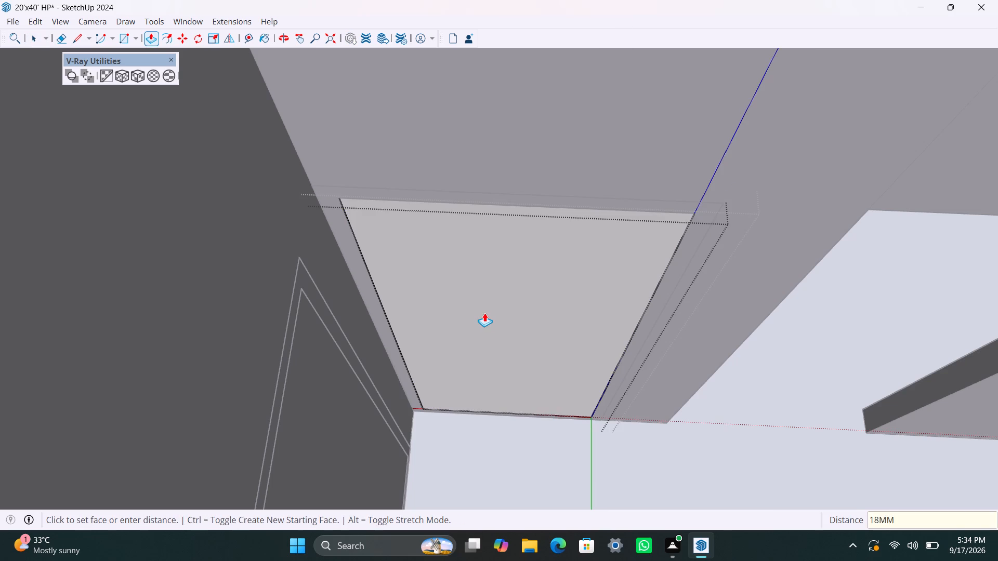
pyautogui.press('Return')
# Place guides on the leaf 4' below its top edge, 8" above that guide, 6" from the side near the adjoining wall, and 1.5" beyond.
pyautogui.press('t')
pyautogui.click(471, 206)
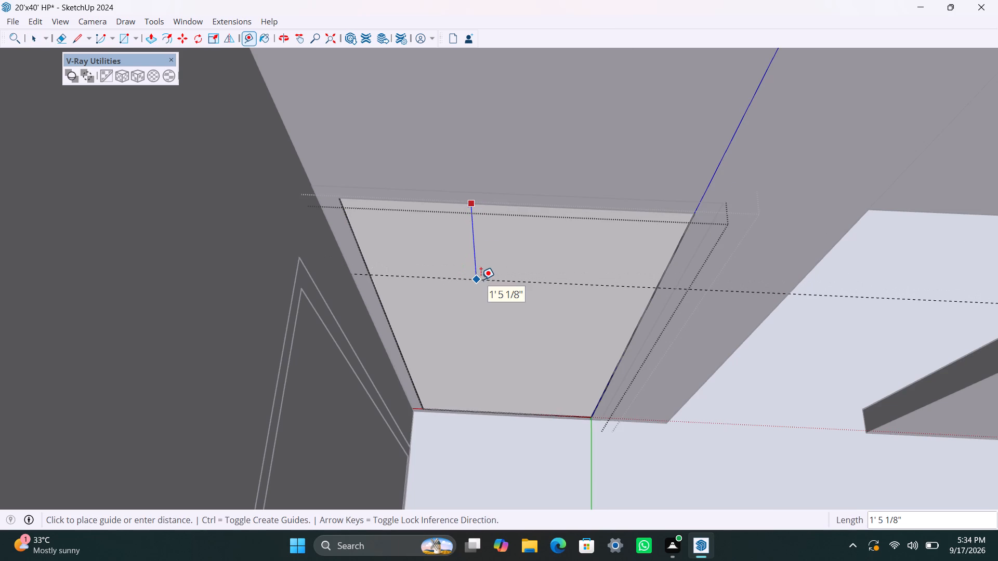
pyautogui.write("4'")
pyautogui.press('Return')
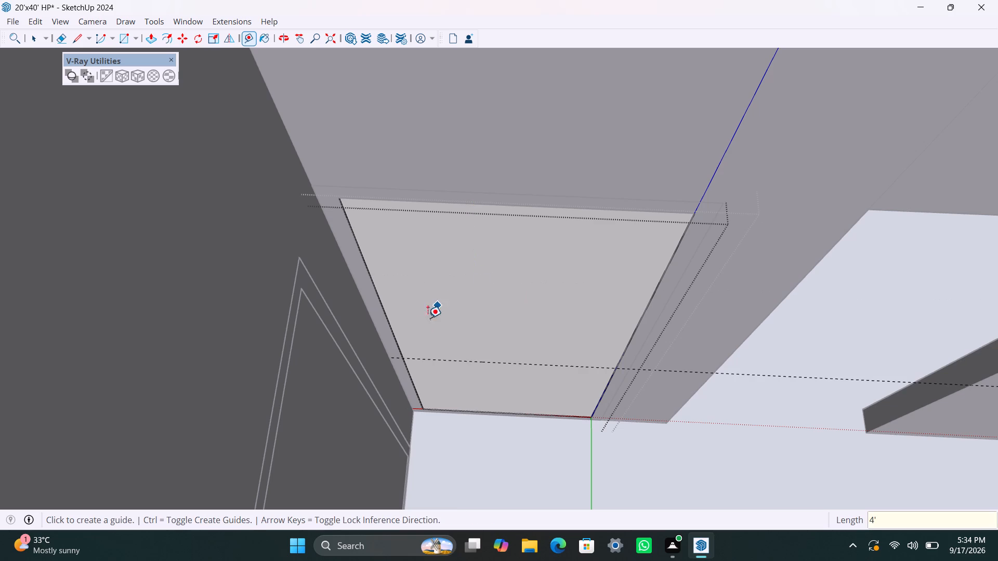
pyautogui.click(399, 341)
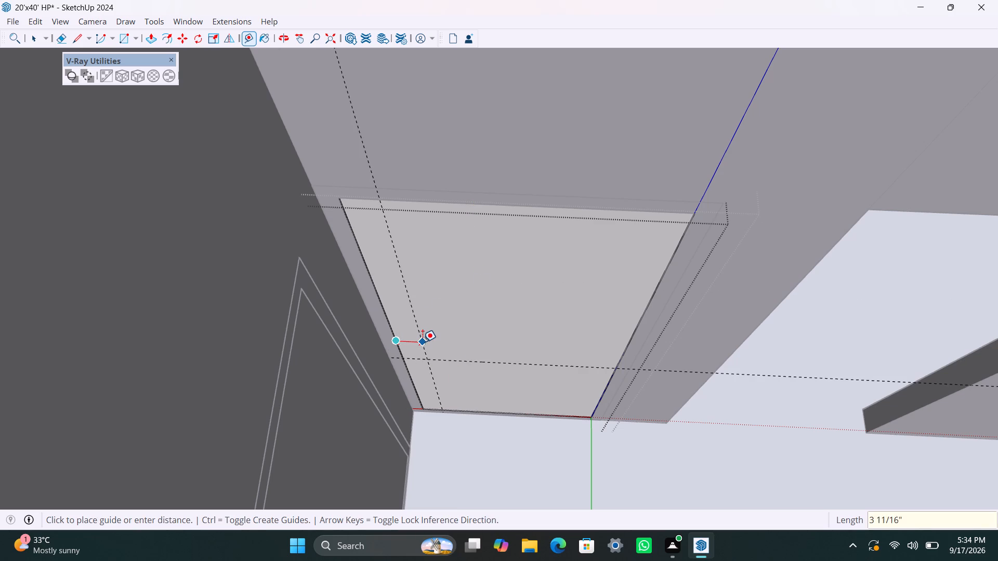
pyautogui.write('6"')
pyautogui.press('Return')
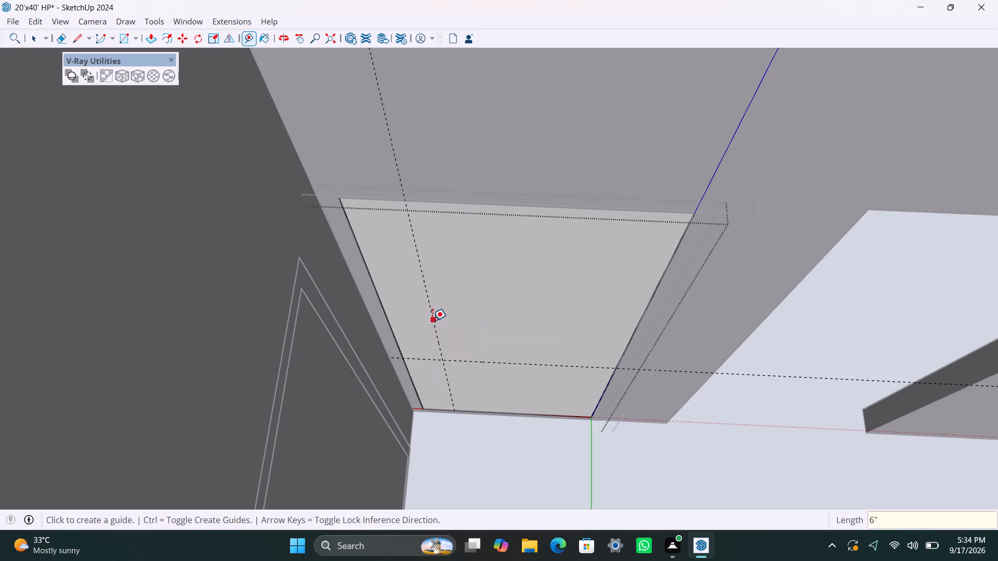
pyautogui.click(432, 320)
pyautogui.write('1.5"')
pyautogui.press('Return')
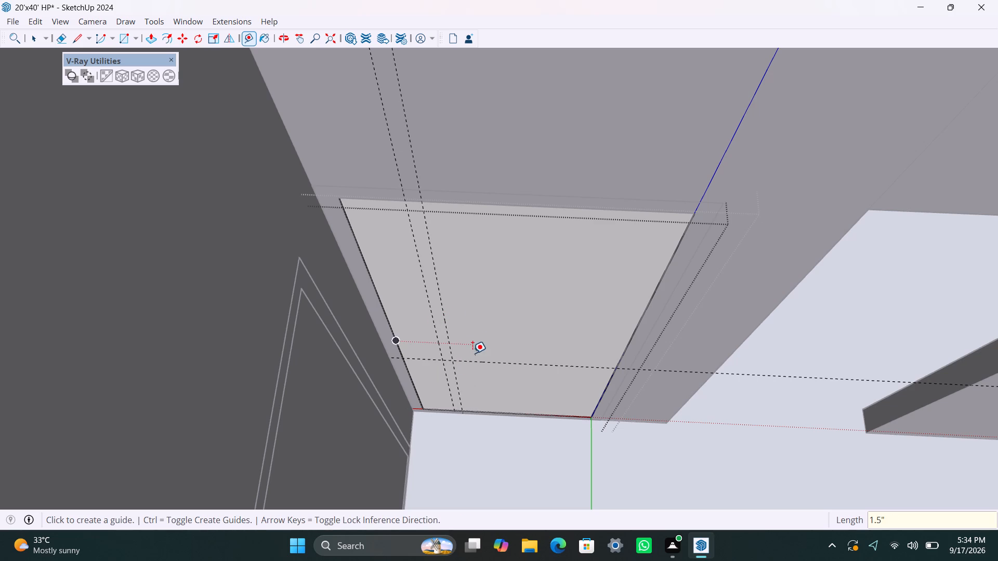
pyautogui.click(472, 365)
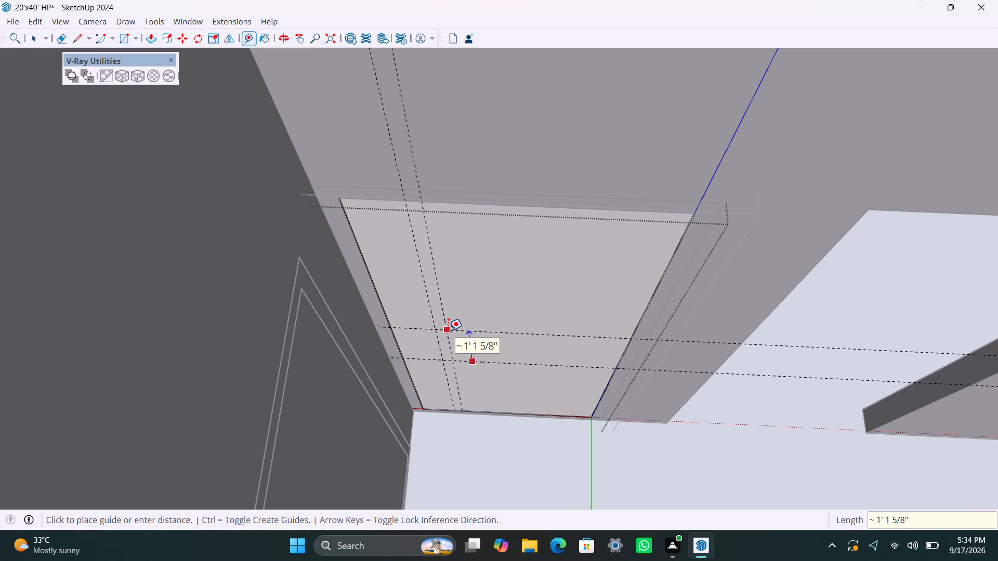
pyautogui.write('8"')
pyautogui.press('Return')
pyautogui.press('space')
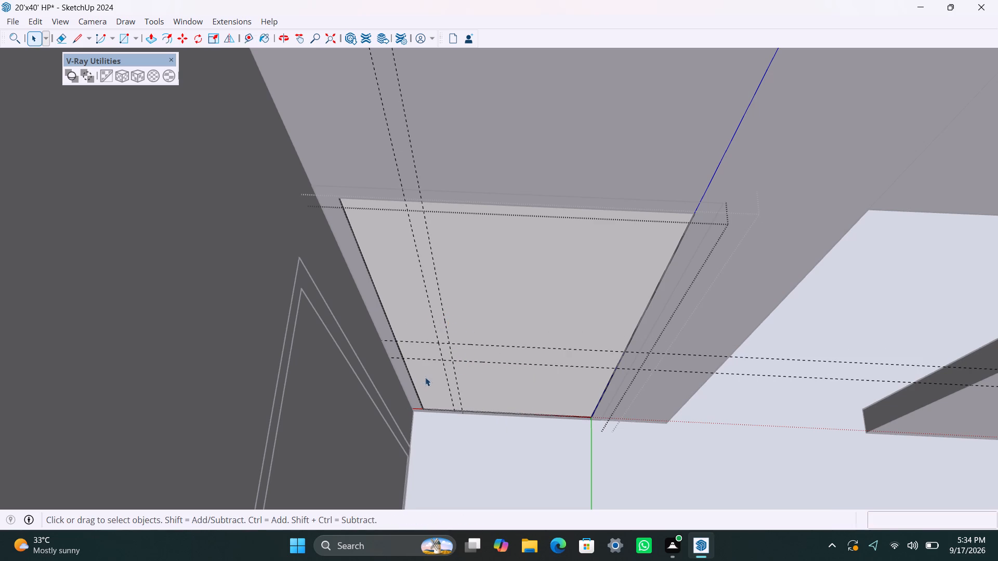
# Draw the handle rectangle between the guide intersections on the leaf and group it with its edges.
pyautogui.scroll(5, 426, 378)
pyautogui.press('r')
pyautogui.click(450, 324)
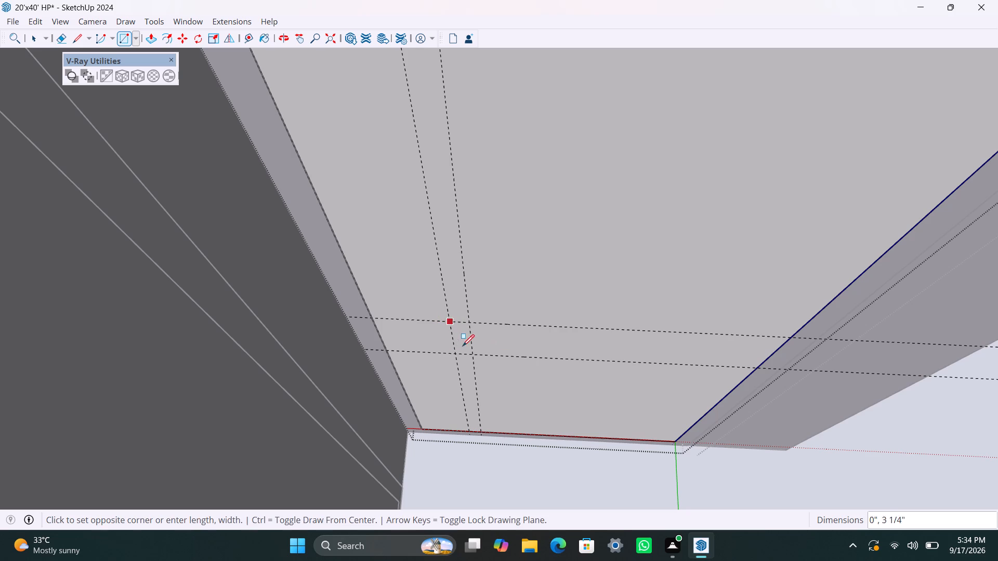
pyautogui.click(475, 356)
pyautogui.press('space')
pyautogui.doubleClick(463, 340)
pyautogui.rightClick(463, 339)
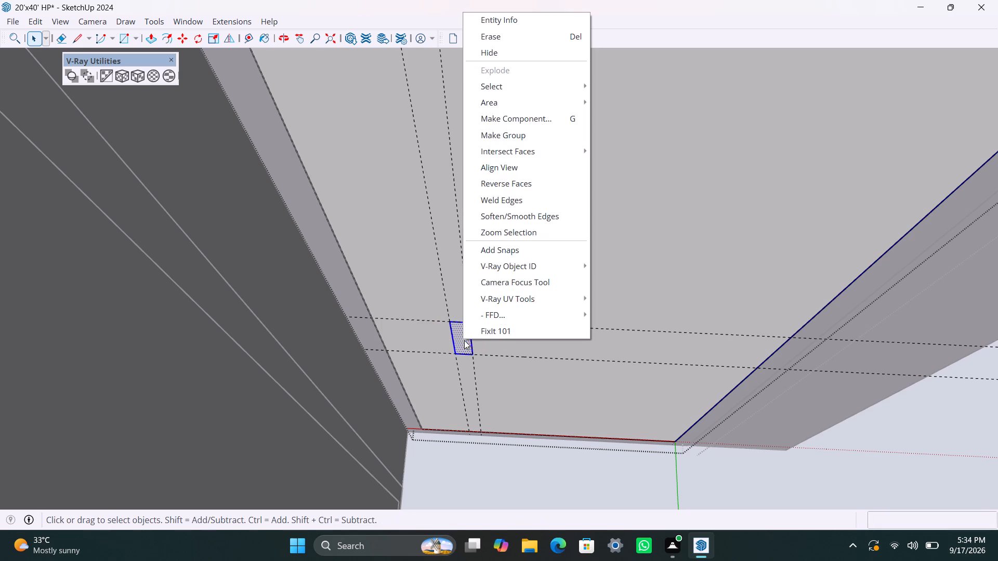
pyautogui.click(519, 140)
# Extrude the handle rectangle by 0.5" within its group.
pyautogui.tripleClick(460, 329)
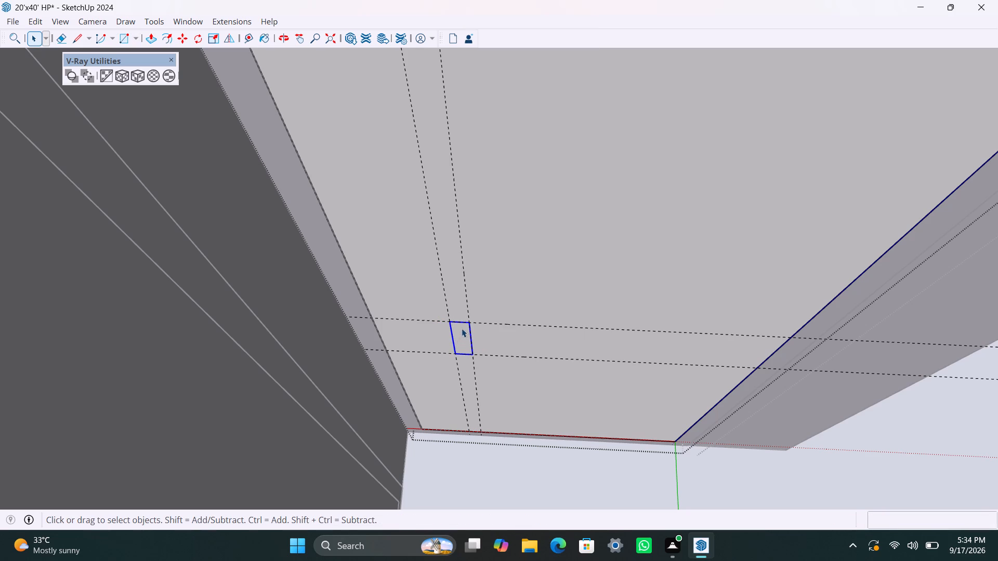
pyautogui.press('p')
pyautogui.click(462, 337)
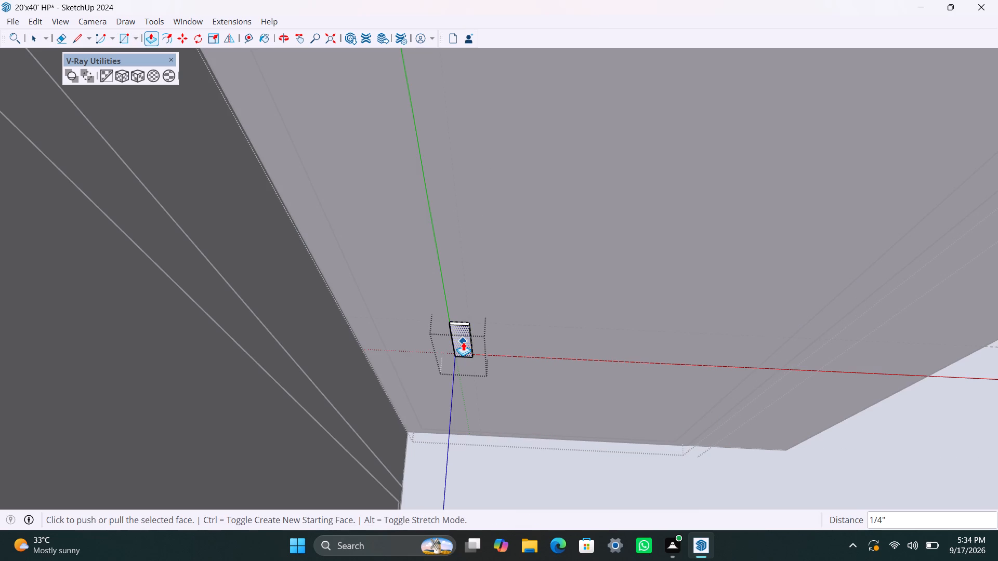
pyautogui.write('0.5"')
pyautogui.press('Return')
pyautogui.press('space')
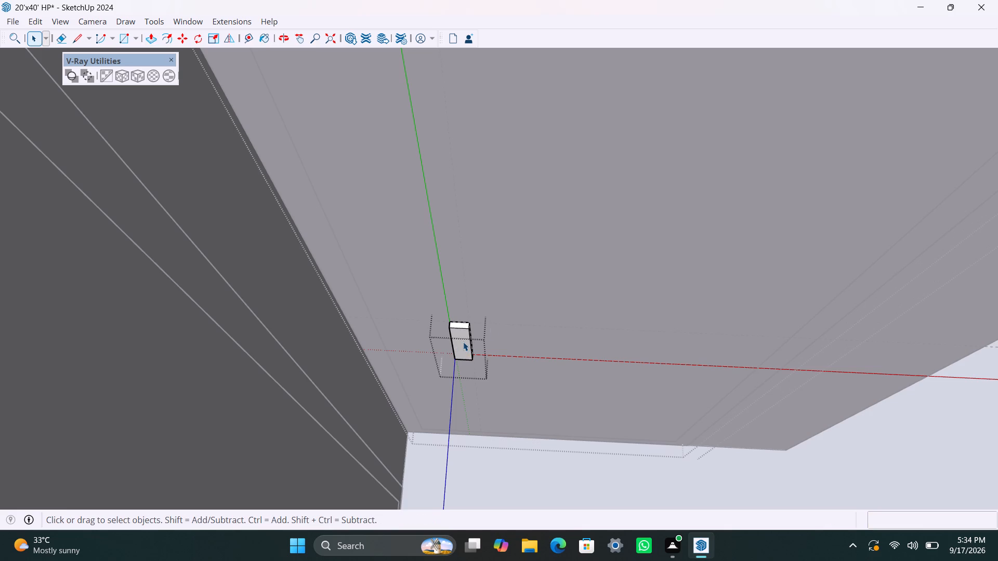
# Leave the handle group and delete all guides from the model.
pyautogui.scroll(-20, 490, 323)
pyautogui.scroll(-7, 490, 323)
pyautogui.scroll(-5, 580, 331)
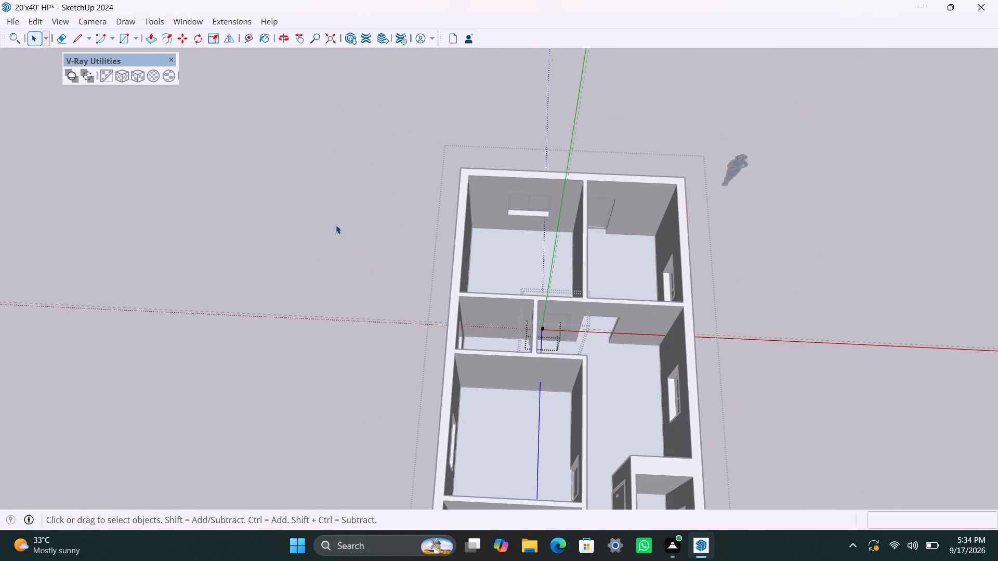
pyautogui.click(320, 217)
pyautogui.tripleClick(320, 217)
pyautogui.click(322, 217)
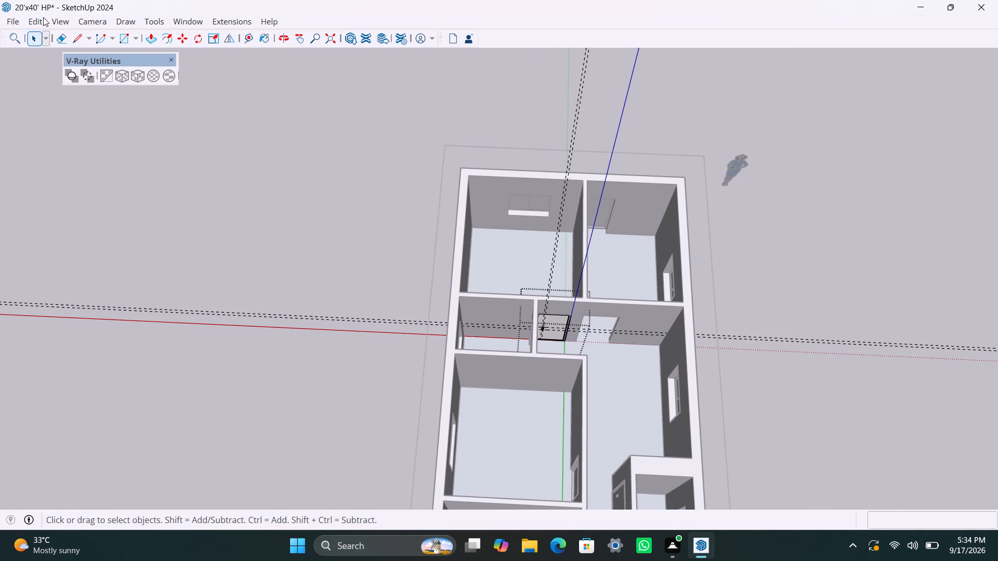
pyautogui.click(39, 19)
pyautogui.click(78, 157)
pyautogui.doubleClick(793, 284)
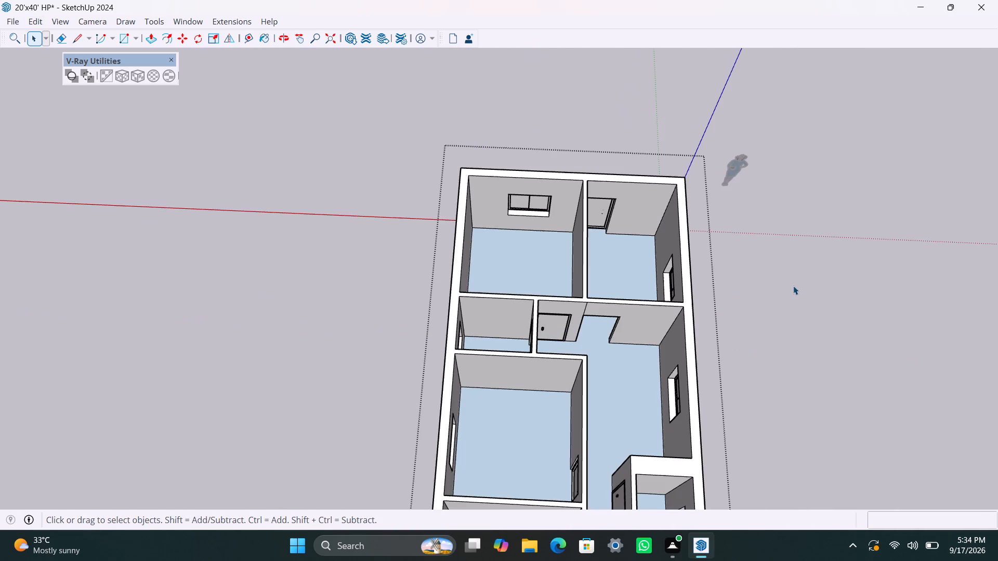
# Inside the house group, delete the floor faces of the passage, the middle bedroom, the small room beside it and the closed front room.
pyautogui.scroll(-3, 721, 359)
pyautogui.click(636, 383)
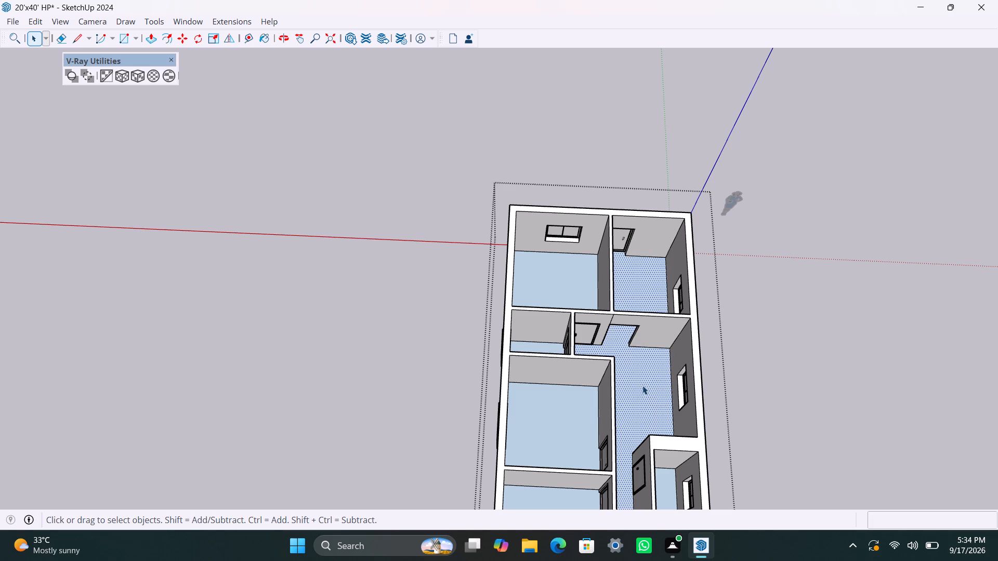
pyautogui.press('Delete')
pyautogui.click(560, 440)
pyautogui.press('Delete')
pyautogui.click(528, 346)
pyautogui.press('Delete')
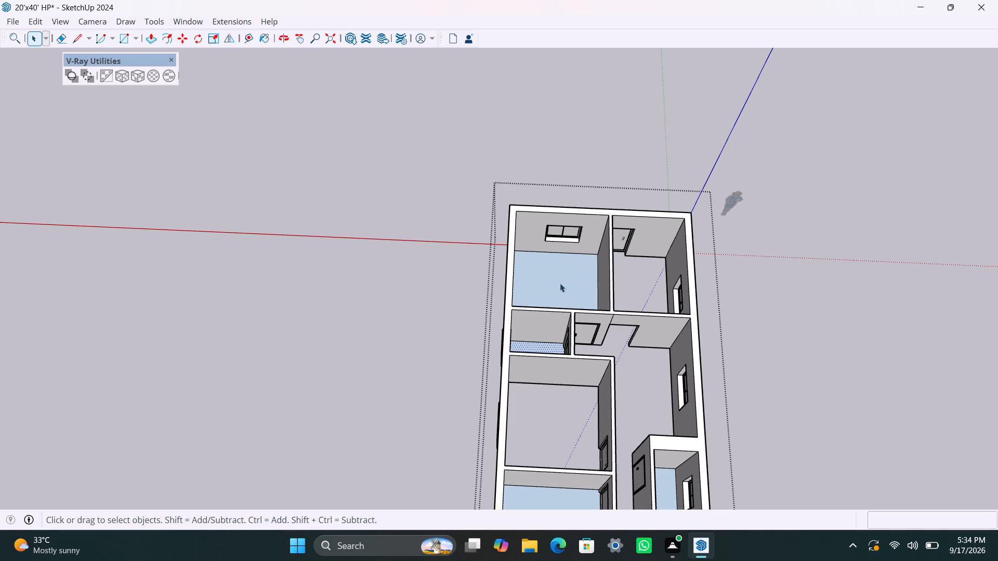
pyautogui.click(560, 283)
pyautogui.press('Delete')
# Delete the floor faces of the rear bedroom and the small enclosed room off the passage, and leave the house group.
pyautogui.scroll(-4, 576, 419)
pyautogui.click(564, 495)
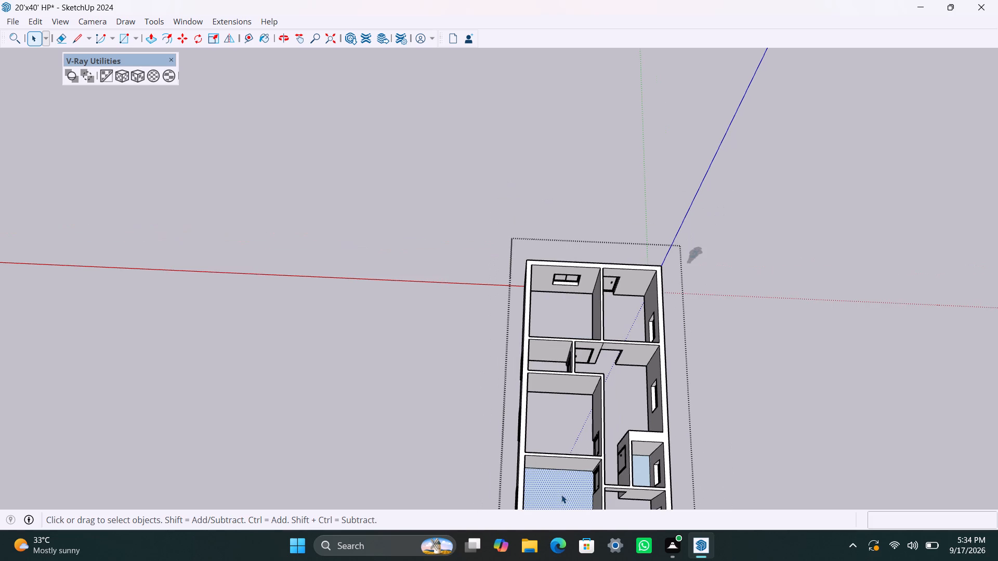
pyautogui.press('Delete')
pyautogui.scroll(-3, 546, 420)
pyautogui.moveTo(495, 366); pyautogui.dragTo(405, 199, button='middle')
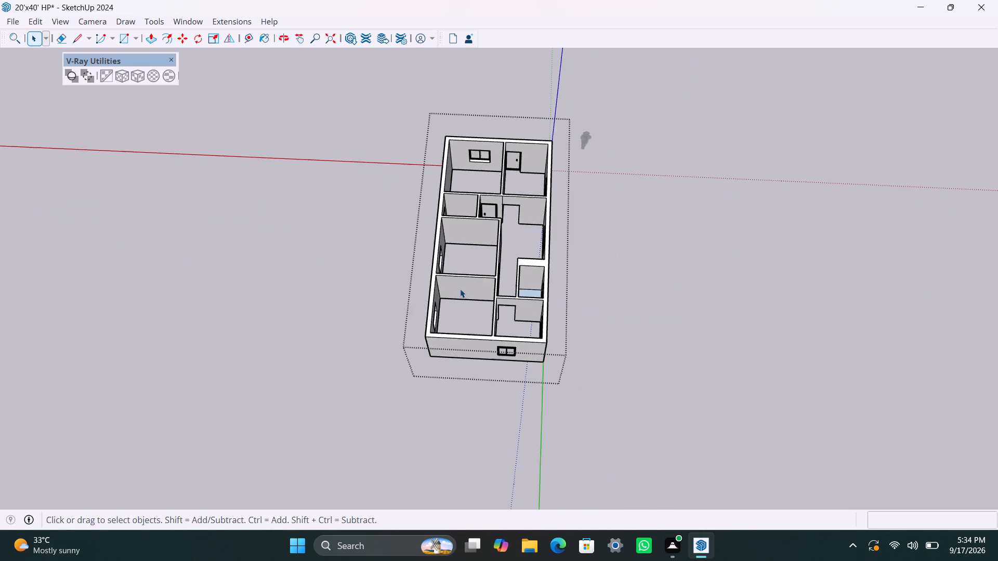
pyautogui.scroll(4, 545, 327)
pyautogui.click(522, 283)
pyautogui.click(524, 285)
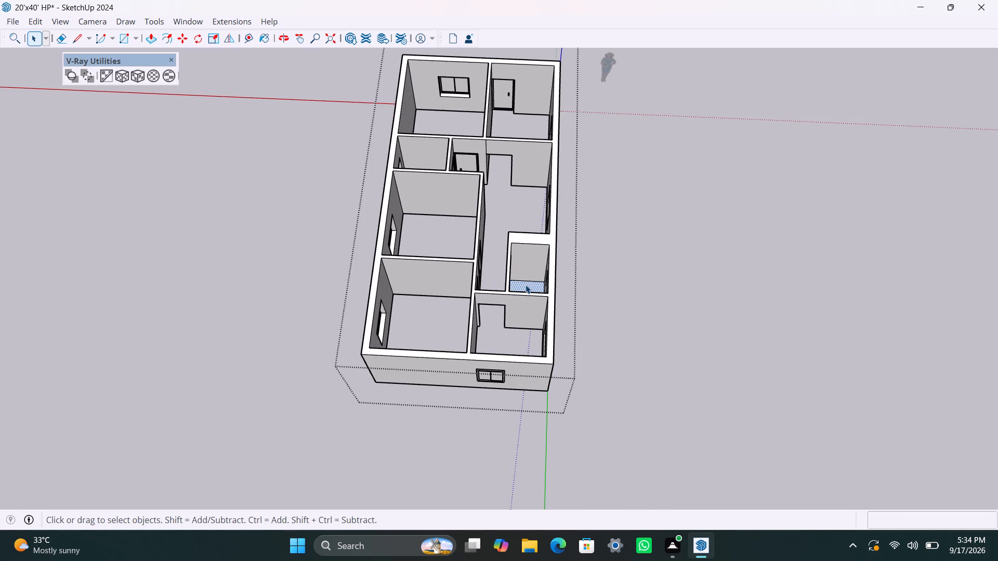
pyautogui.press('Delete')
pyautogui.click(679, 266)
# Run the FixIt 101 cleanup twice on the whole house group.
pyautogui.scroll(-4, 573, 294)
pyautogui.moveTo(619, 296); pyautogui.dragTo(0, 196, button='middle')
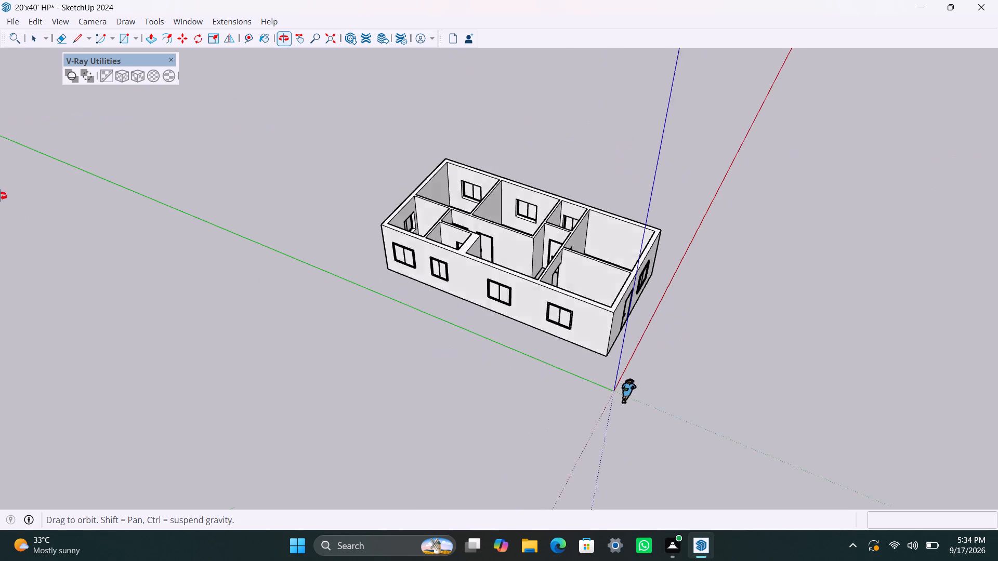
pyautogui.moveTo(0, 196); pyautogui.dragTo(0, 194, button='middle')
pyautogui.click(577, 300)
pyautogui.rightClick(193, 124)
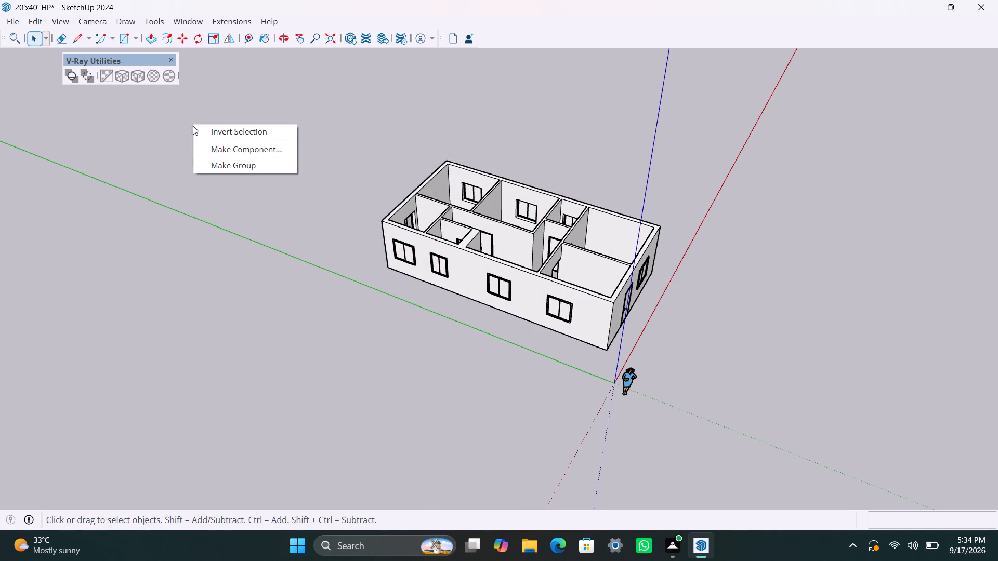
pyautogui.click(515, 253)
pyautogui.rightClick(504, 252)
pyautogui.click(541, 303)
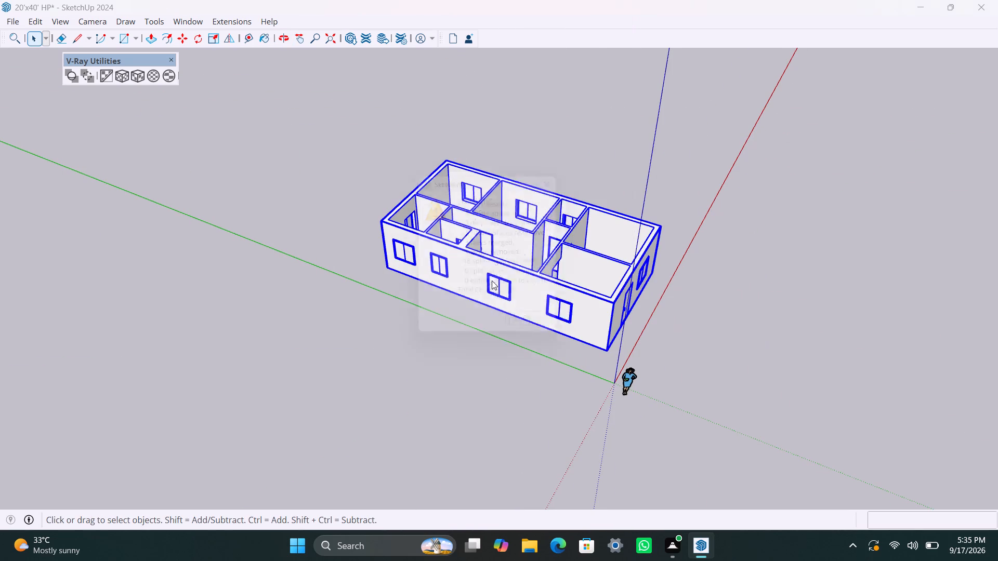
pyautogui.click(537, 330)
pyautogui.rightClick(502, 283)
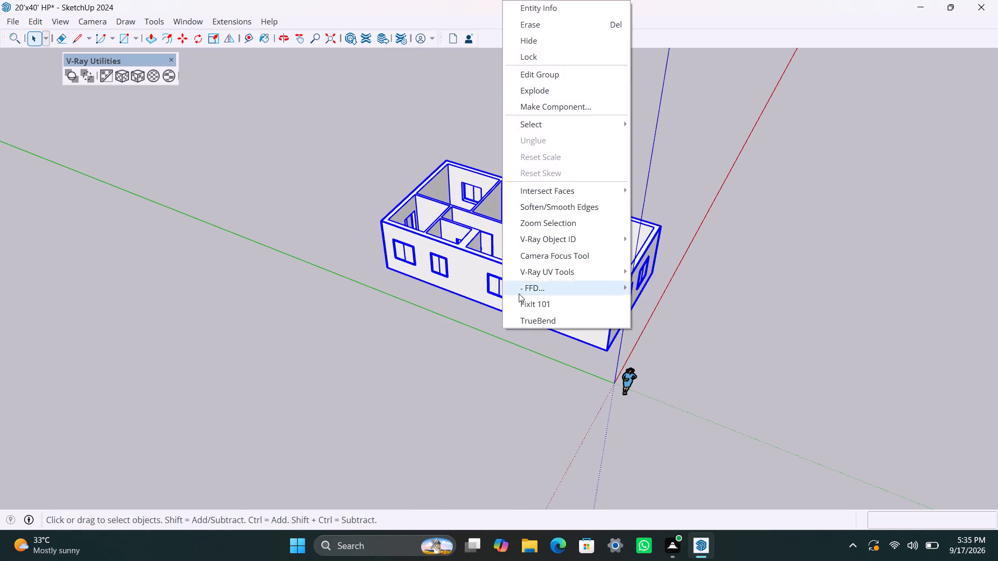
pyautogui.click(535, 302)
pyautogui.click(550, 332)
pyautogui.click(758, 326)
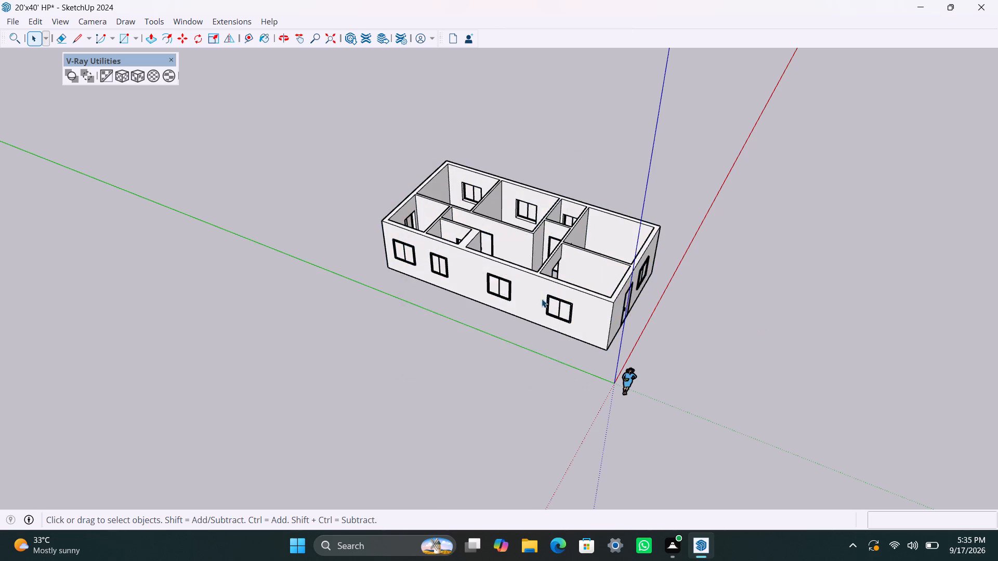
# Save the model.
pyautogui.scroll(-5, 502, 302)
pyautogui.moveTo(671, 314); pyautogui.dragTo(199, 243, button='middle')
pyautogui.scroll(7, 553, 325)
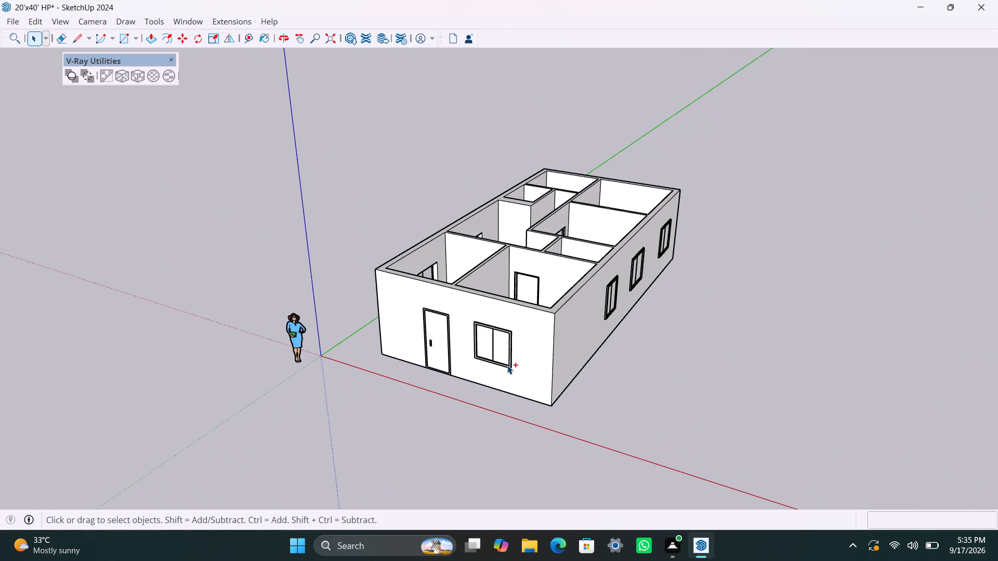
pyautogui.hotkey('ctrl', 's')
# Examine the house's rooms, passage and doorways from above and from the front.
pyautogui.scroll(-3, 505, 365)
pyautogui.moveTo(485, 388); pyautogui.dragTo(608, 437, button='middle')
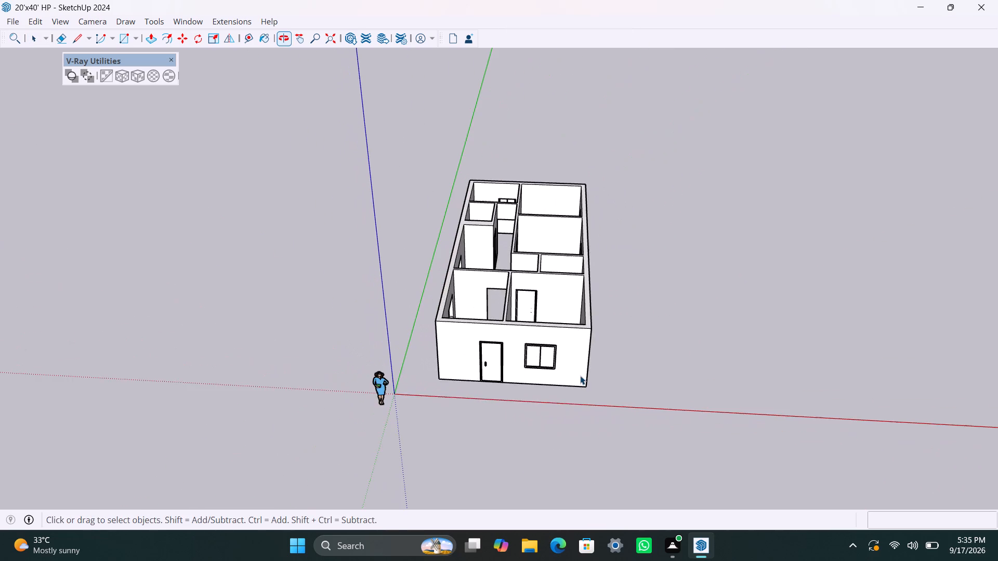
pyautogui.scroll(6, 501, 299)
pyautogui.moveTo(511, 330); pyautogui.dragTo(566, 426, button='middle')
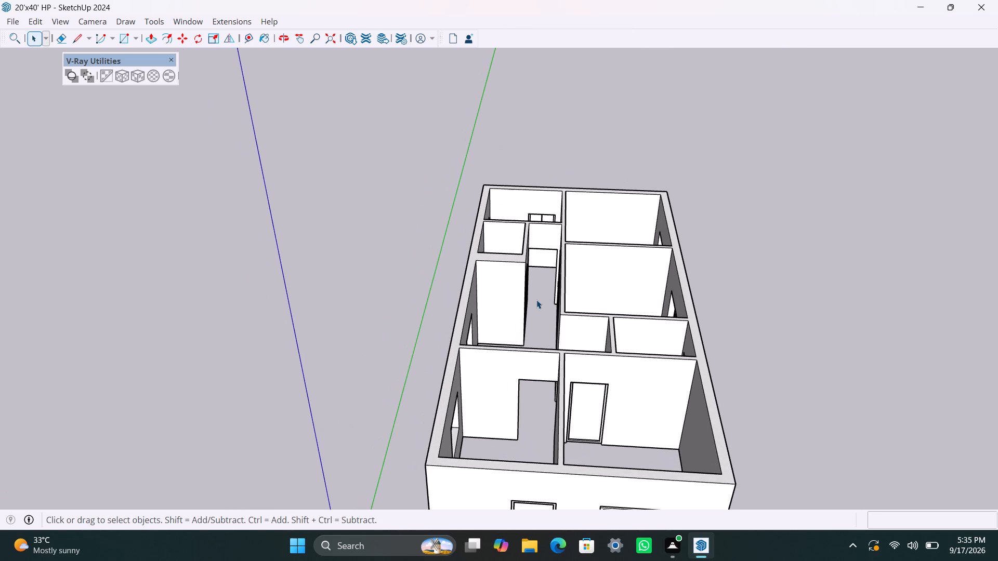
pyautogui.scroll(1, 476, 391)
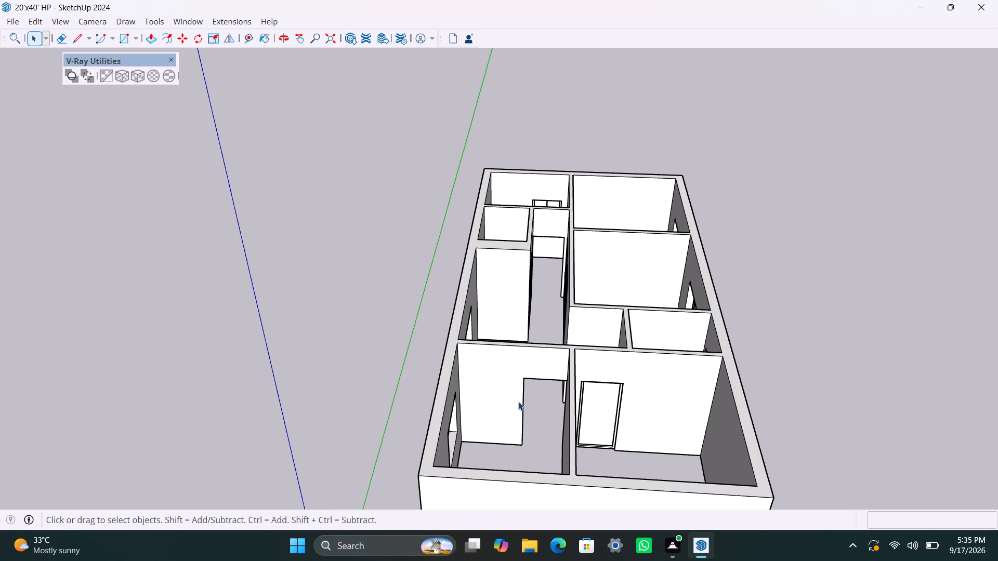
pyautogui.scroll(-5, 441, 264)
pyautogui.scroll(4, 485, 350)
pyautogui.moveTo(462, 422); pyautogui.dragTo(558, 423, button='middle')
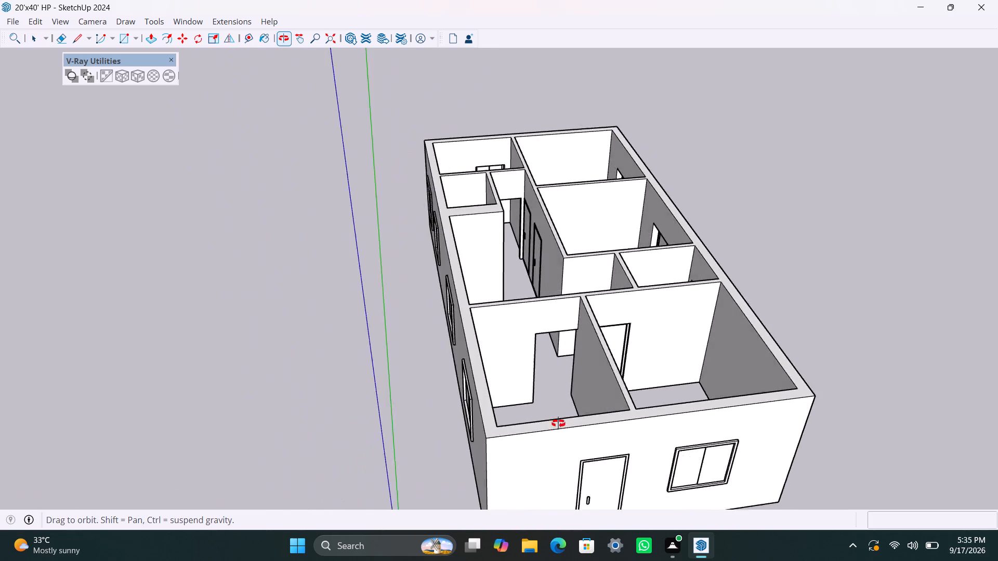
# Draw a rectangle over the wall tops between the house's opposite outer corners and make it a group.
pyautogui.moveTo(558, 423); pyautogui.dragTo(632, 405, button='middle')
pyautogui.scroll(-4, 570, 322)
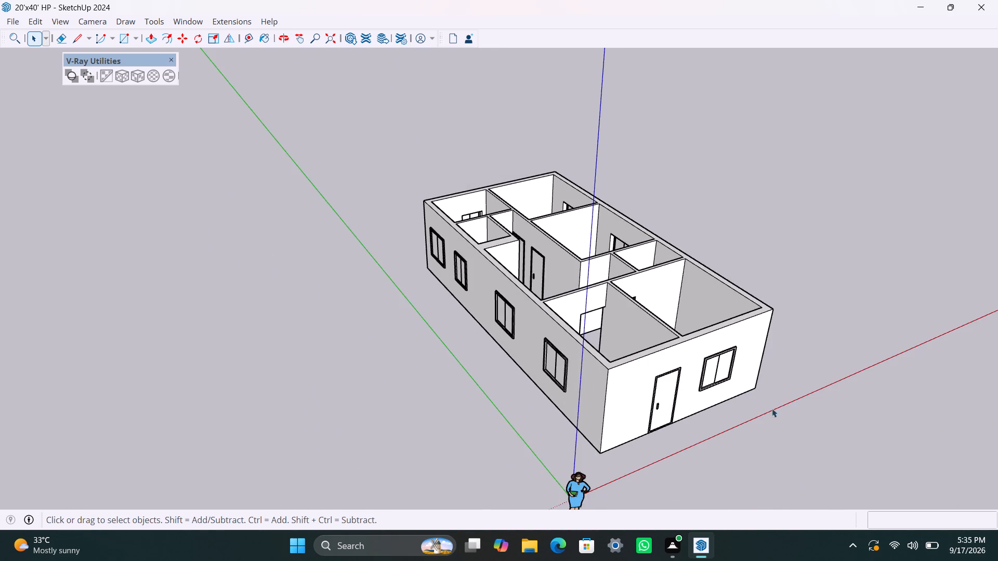
pyautogui.moveTo(712, 432); pyautogui.dragTo(566, 552, button='middle')
pyautogui.scroll(1, 552, 161)
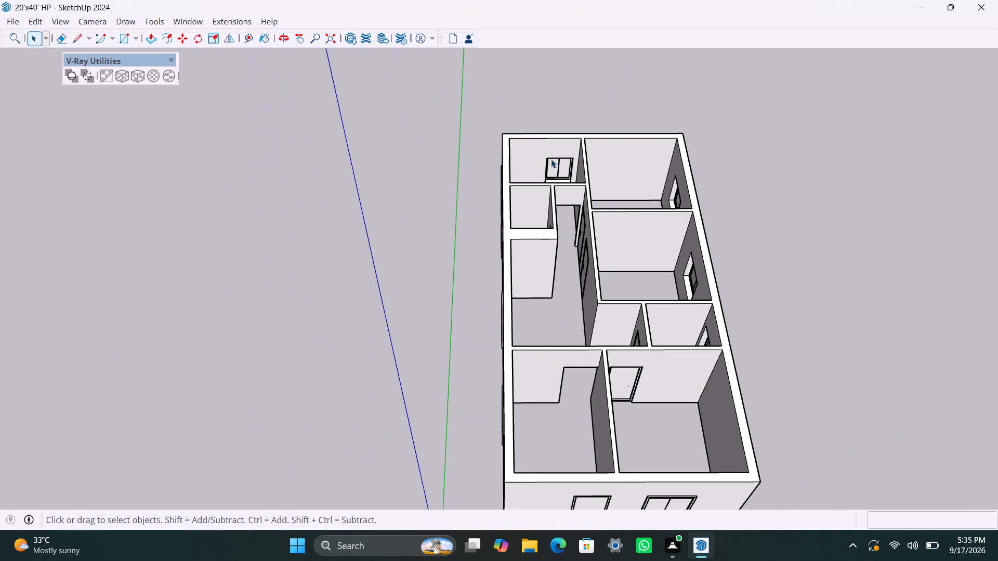
pyautogui.scroll(-2, 551, 333)
pyautogui.keyDown('shift'); pyautogui.moveTo(512, 396); pyautogui.dragTo(430, 359, button='middle'); pyautogui.keyUp('shift')
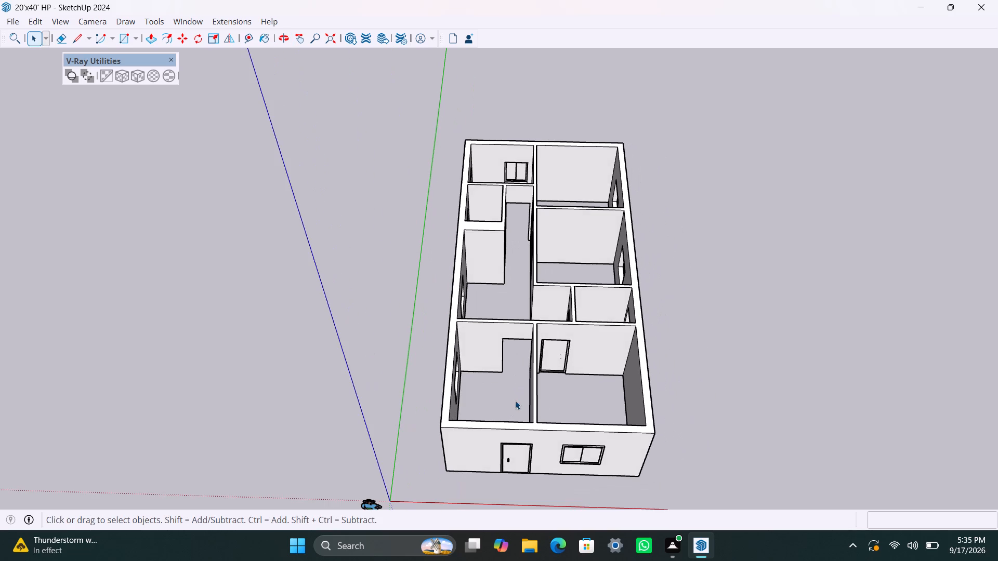
pyautogui.press('r')
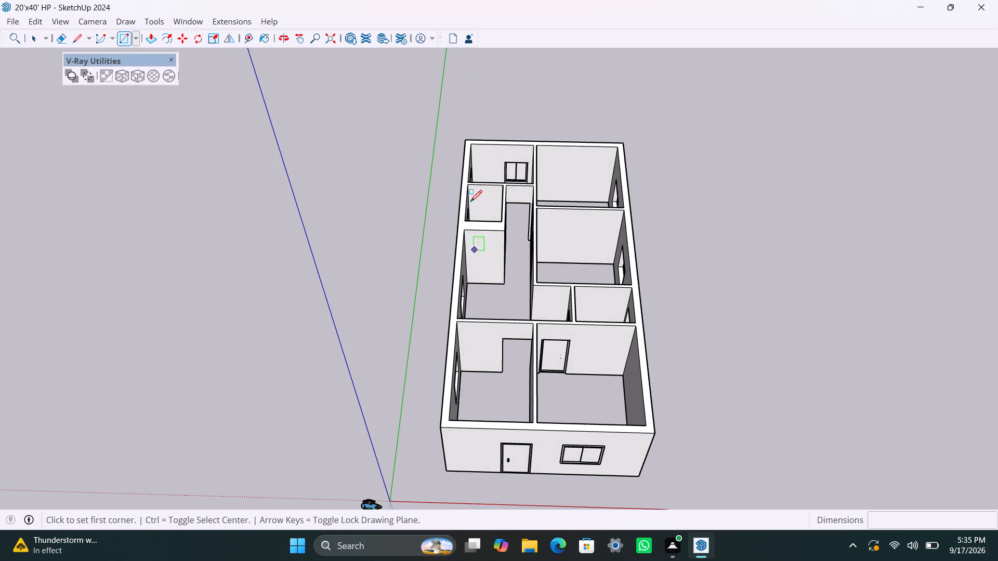
pyautogui.moveTo(464, 141); pyautogui.dragTo(469, 153)
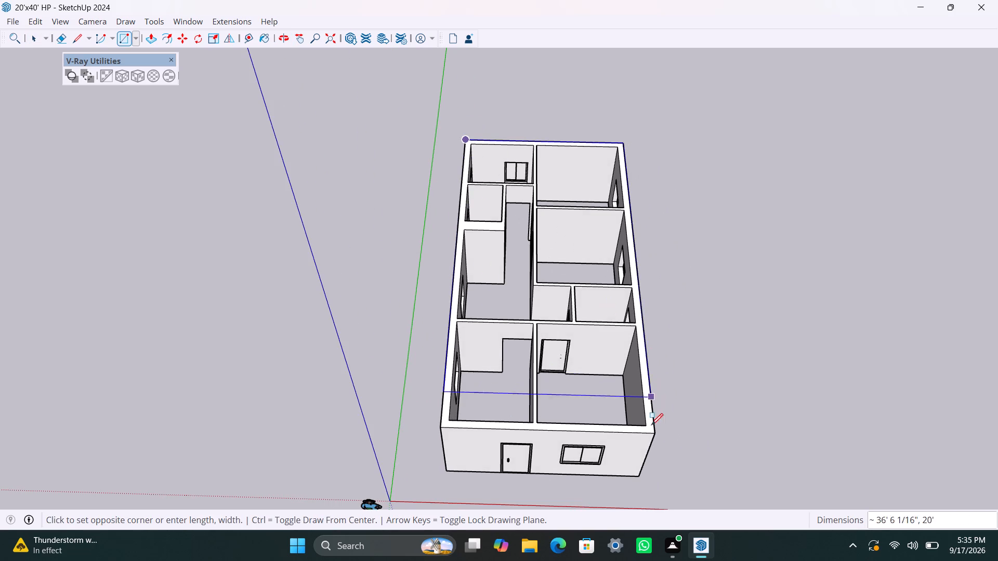
pyautogui.click(651, 434)
pyautogui.press('space')
pyautogui.doubleClick(584, 382)
pyautogui.rightClick(584, 381)
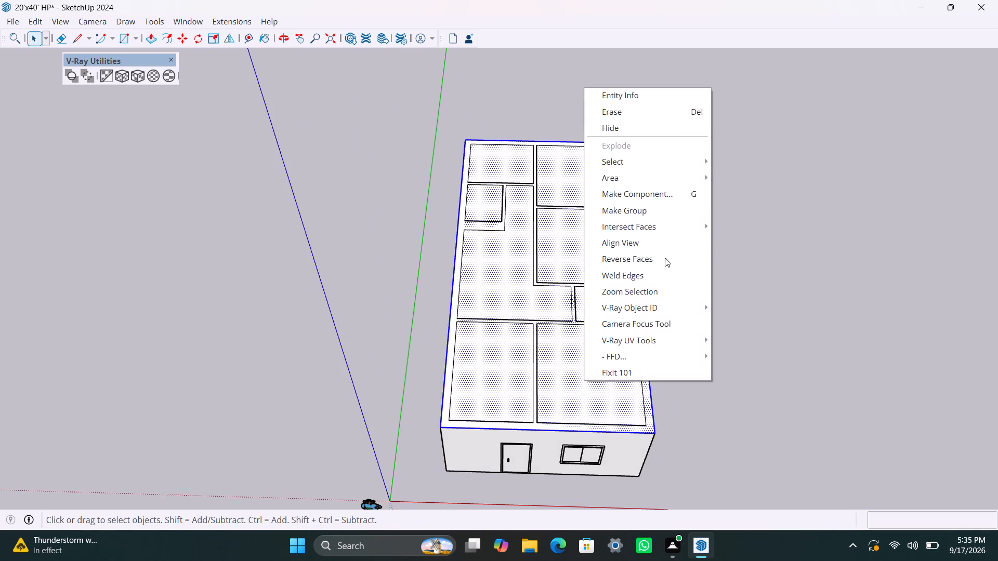
pyautogui.click(652, 209)
# Inside the new roof group, extrude the rectangular face upward 6" into a slab and leave the group.
pyautogui.tripleClick(608, 373)
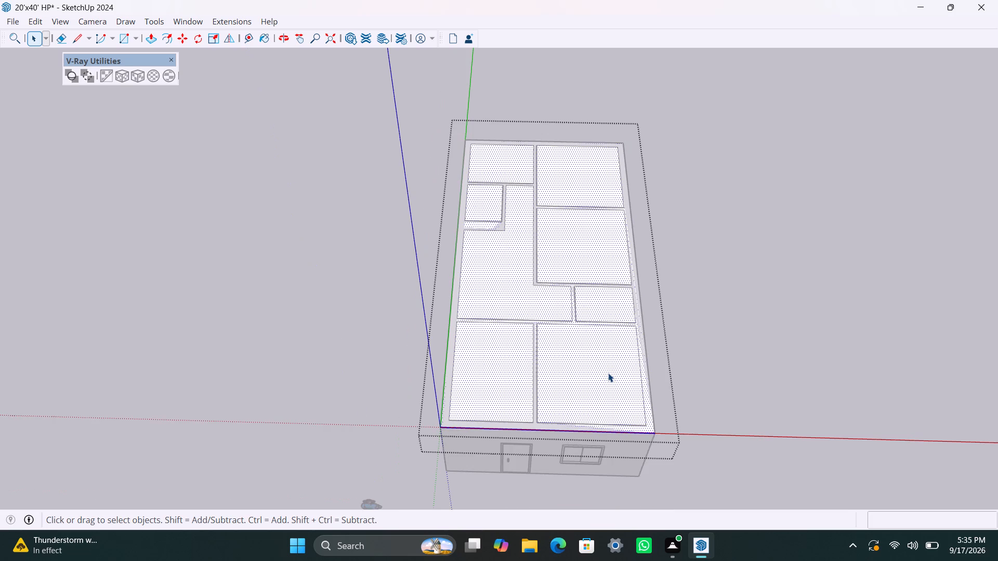
pyautogui.press('p')
pyautogui.click(609, 375)
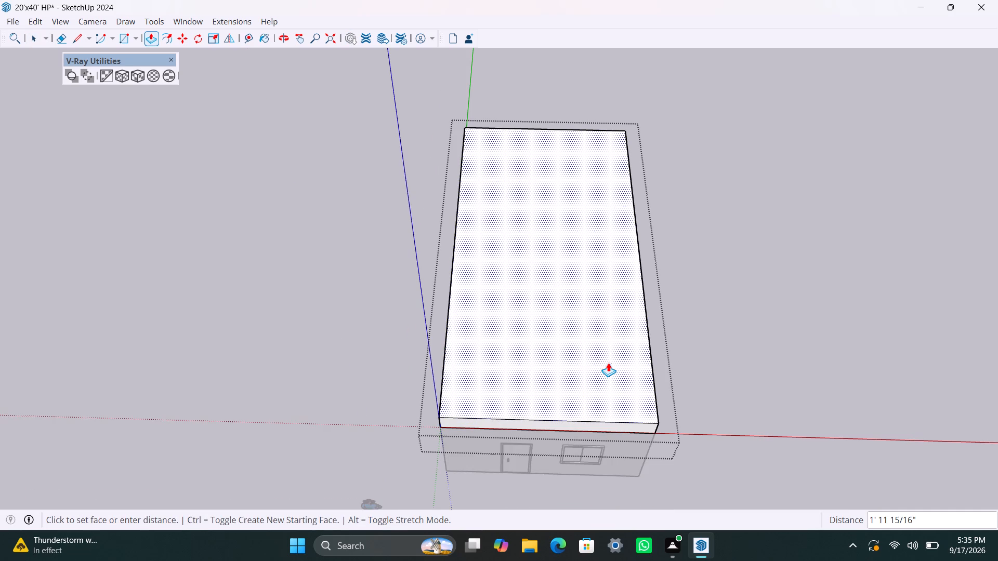
pyautogui.write('6"')
pyautogui.press('Return')
pyautogui.press('space')
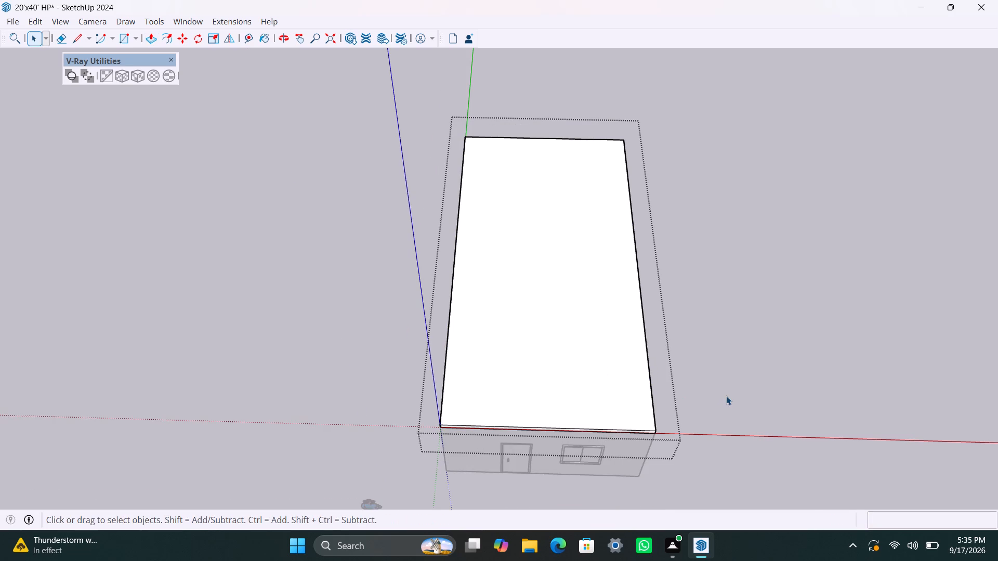
pyautogui.click(728, 396)
# Move the roof slab off the walls to a free spot clear of the house, leaving the rooms open.
pyautogui.scroll(-3, 563, 483)
pyautogui.moveTo(585, 434); pyautogui.dragTo(443, 265, button='middle')
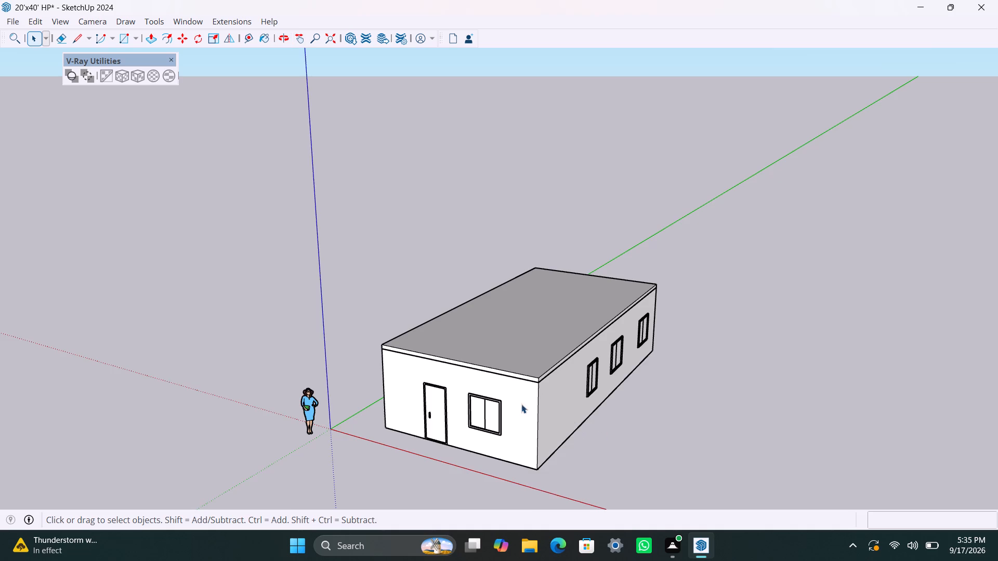
pyautogui.scroll(7, 494, 398)
pyautogui.scroll(3, 568, 380)
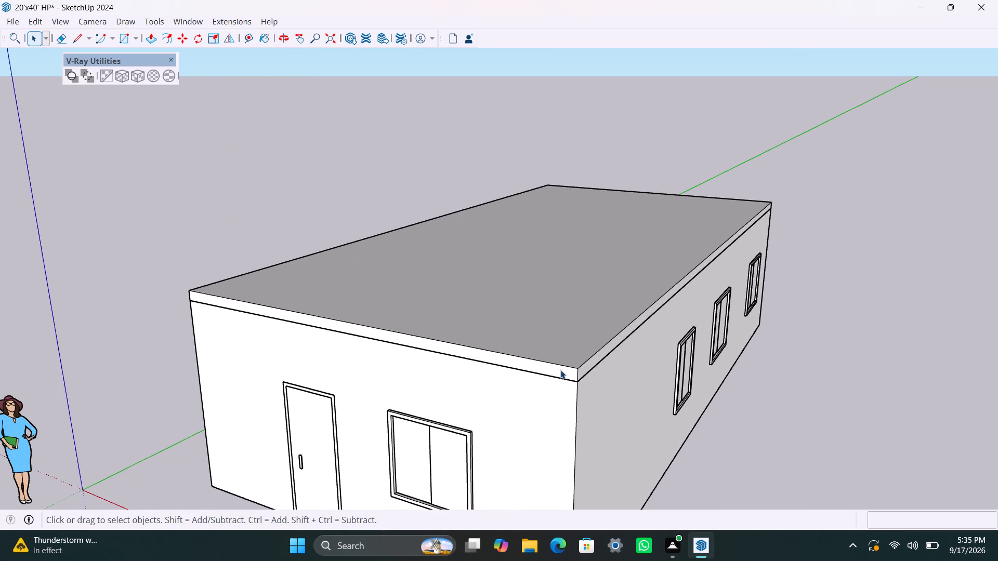
pyautogui.click(560, 369)
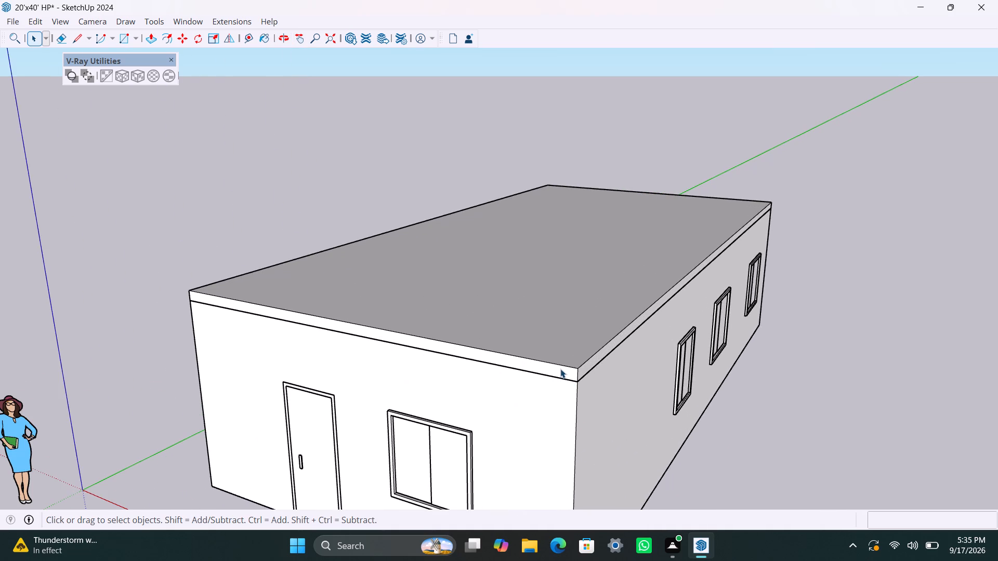
pyautogui.press('m')
pyautogui.click(560, 369)
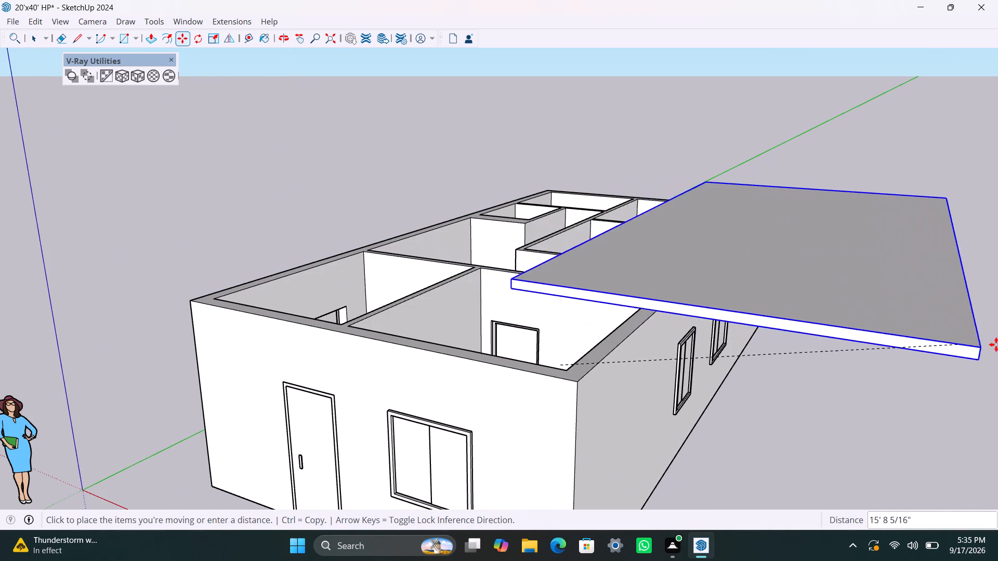
pyautogui.scroll(-3, 907, 322)
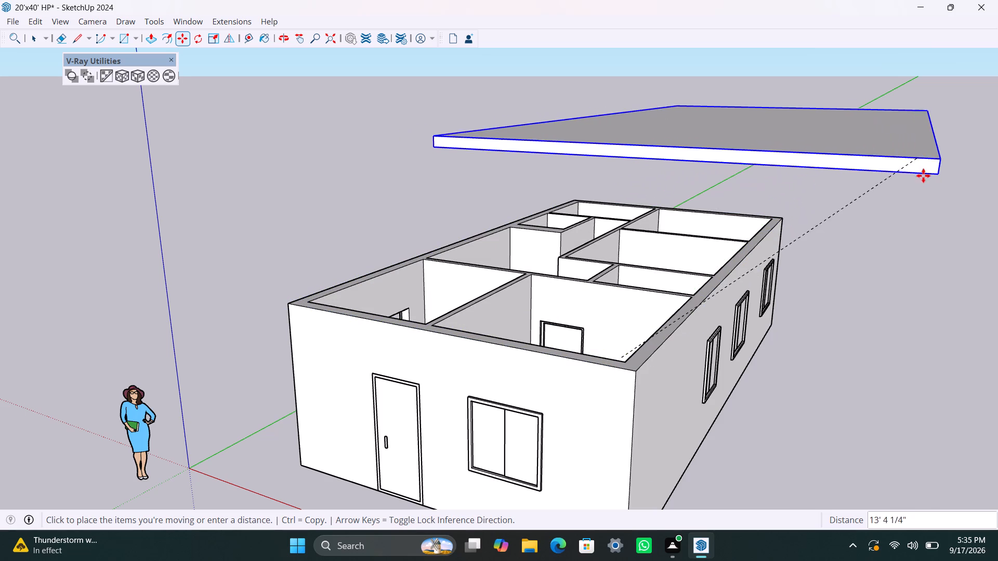
pyautogui.click(962, 203)
pyautogui.press('space')
# Examine the front room with the entrance door closely from above.
pyautogui.scroll(-4, 600, 327)
pyautogui.moveTo(610, 312); pyautogui.dragTo(594, 371, button='middle')
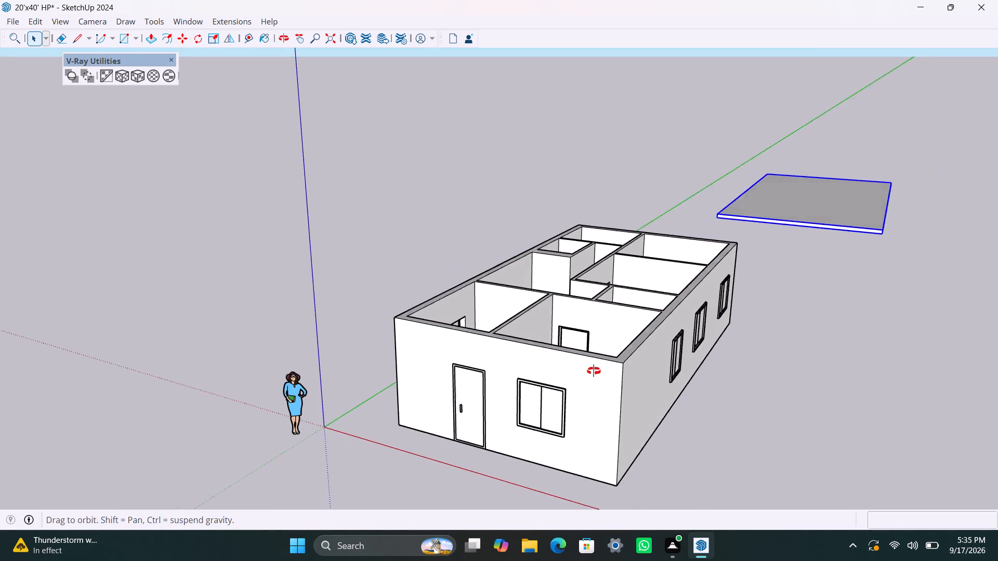
pyautogui.moveTo(594, 371); pyautogui.dragTo(363, 544, button='middle')
pyautogui.scroll(4, 284, 382)
pyautogui.moveTo(446, 342); pyautogui.dragTo(642, 343, button='middle')
pyautogui.scroll(3, 616, 332)
pyautogui.moveTo(635, 339); pyautogui.dragTo(519, 382, button='middle')
pyautogui.scroll(2, 601, 432)
pyautogui.keyDown('shift'); pyautogui.moveTo(596, 420); pyautogui.dragTo(537, 383, button='middle'); pyautogui.keyUp('shift')
pyautogui.scroll(2, 550, 408)
pyautogui.moveTo(576, 424); pyautogui.dragTo(585, 431, button='middle')
# Save the model.
pyautogui.hotkey('ctrl', 's')
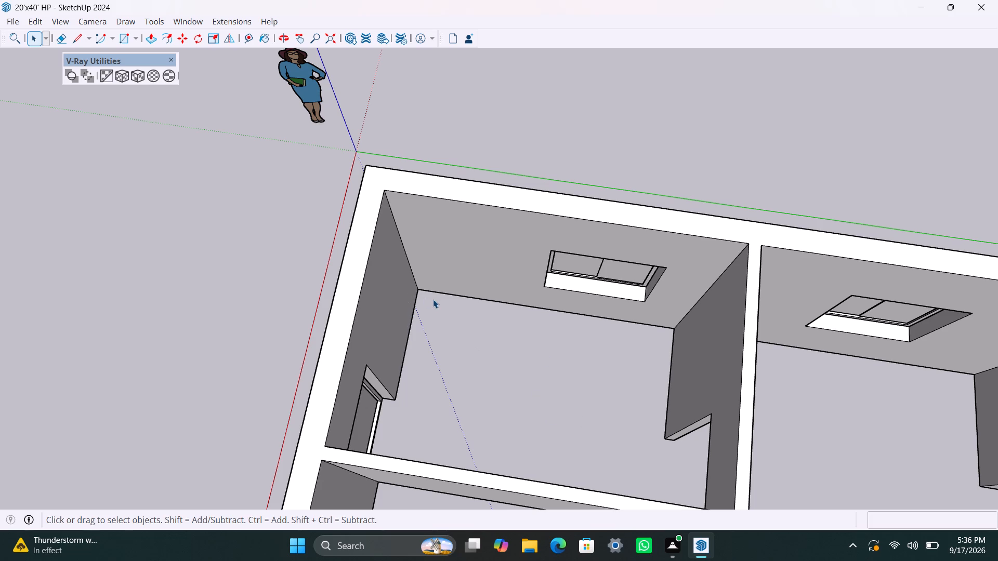
# Place a guide 2'6" inward from the base of the windowed side wall in the front entrance room.
pyautogui.press('t')
pyautogui.click(442, 289)
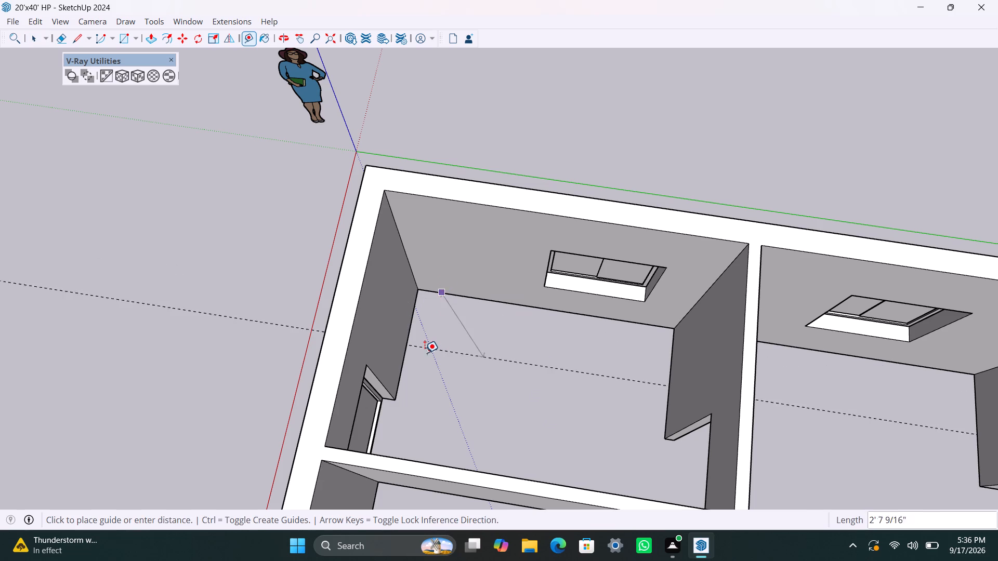
pyautogui.write('2\'6"')
pyautogui.press('Return')
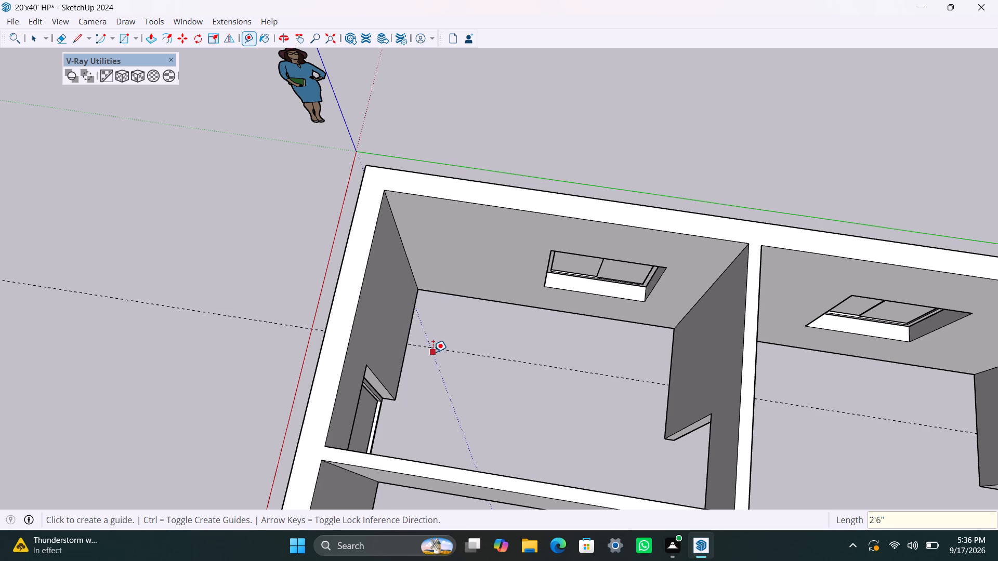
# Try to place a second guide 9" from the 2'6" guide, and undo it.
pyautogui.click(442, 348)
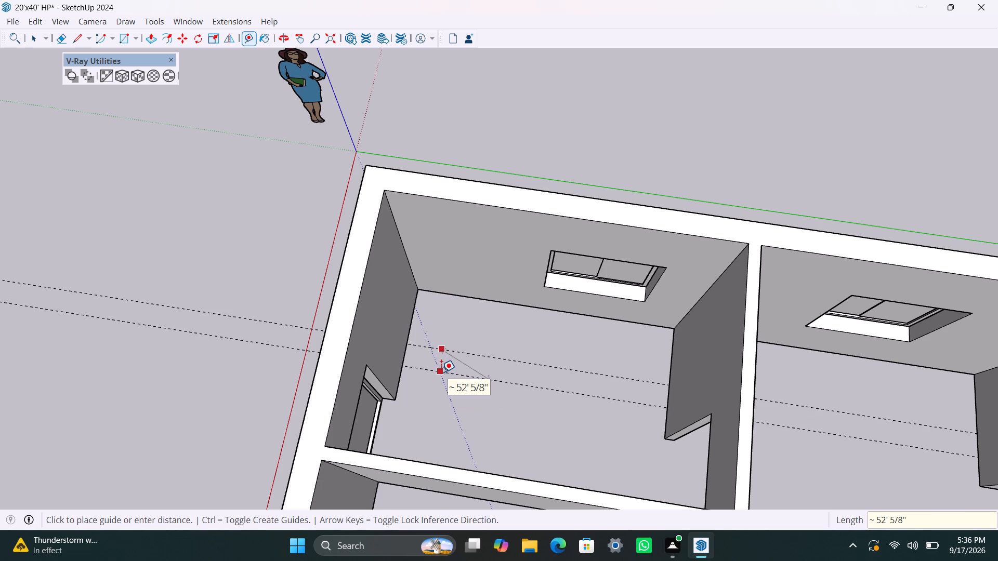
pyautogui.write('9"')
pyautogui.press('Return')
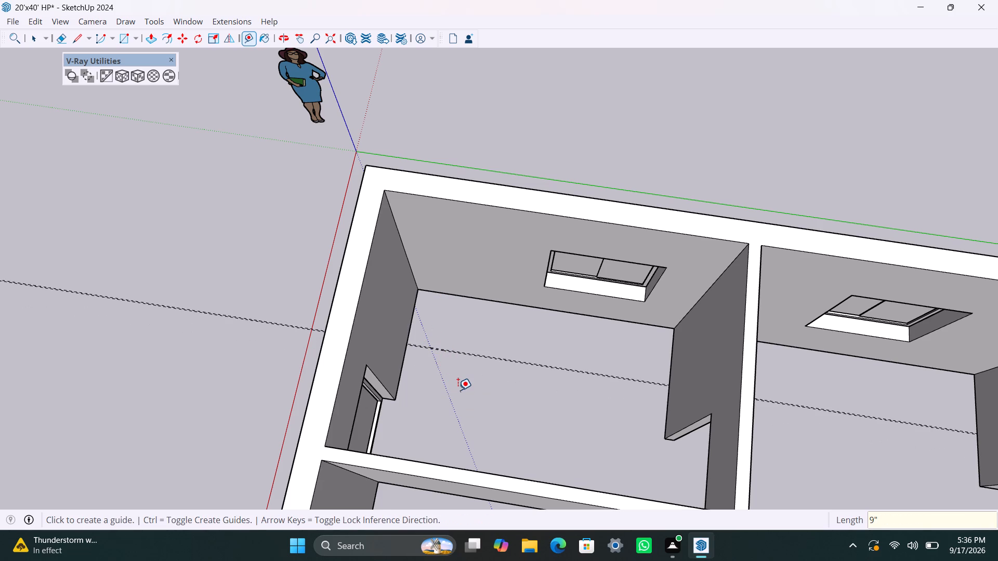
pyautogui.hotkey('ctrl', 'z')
# Add three parallel guides at successive 9" spacings from the 2'6" guide, heading away from the windowed side wall.
pyautogui.moveTo(486, 356); pyautogui.dragTo(480, 380)
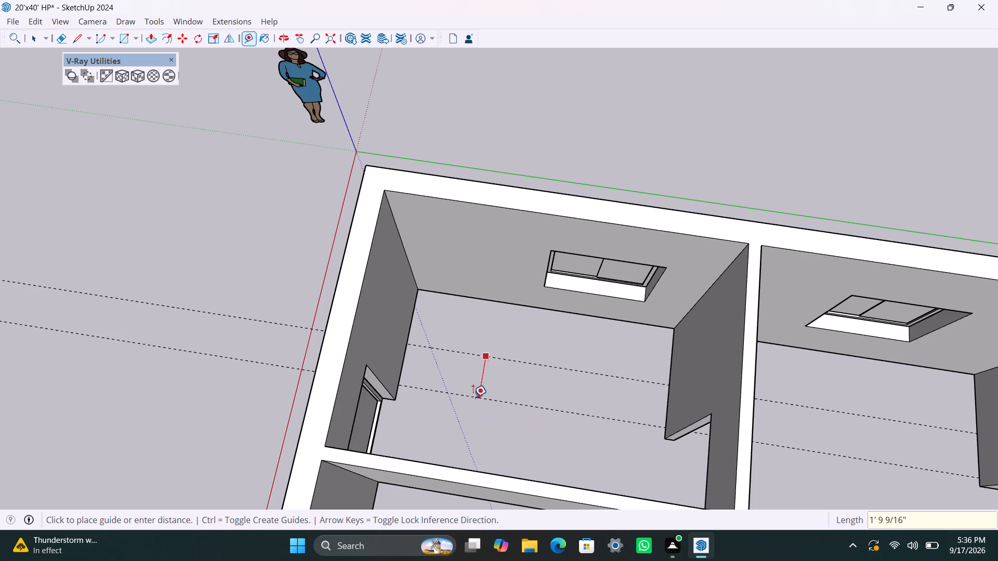
pyautogui.write('9"')
pyautogui.press('Return')
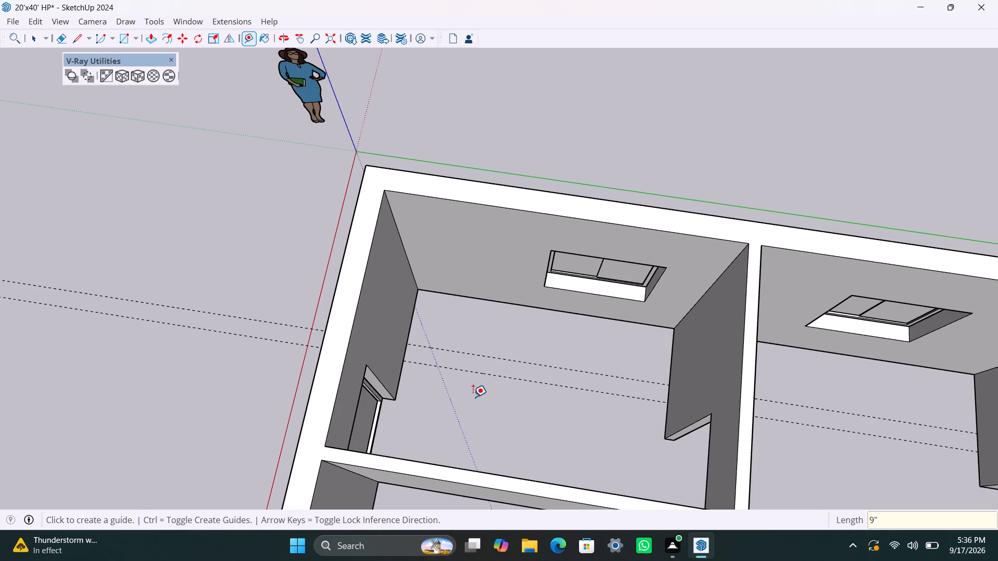
pyautogui.click(502, 379)
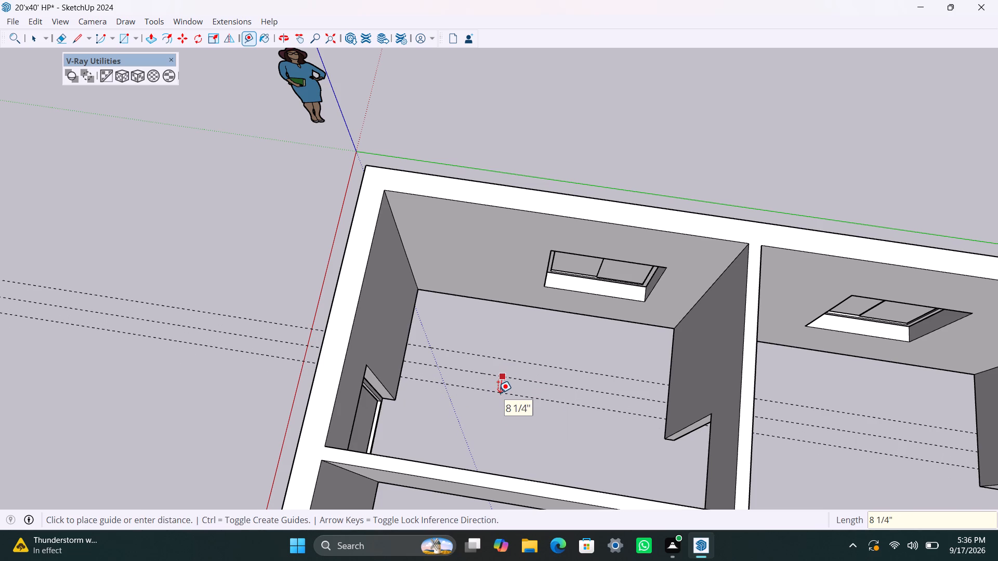
pyautogui.write('9"')
pyautogui.press('Return')
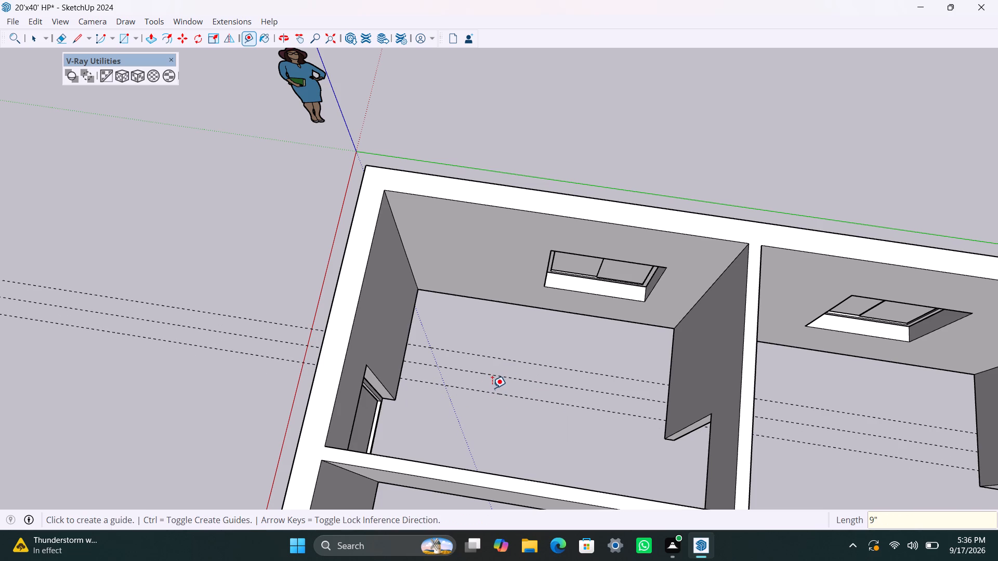
pyautogui.moveTo(493, 393); pyautogui.dragTo(494, 400)
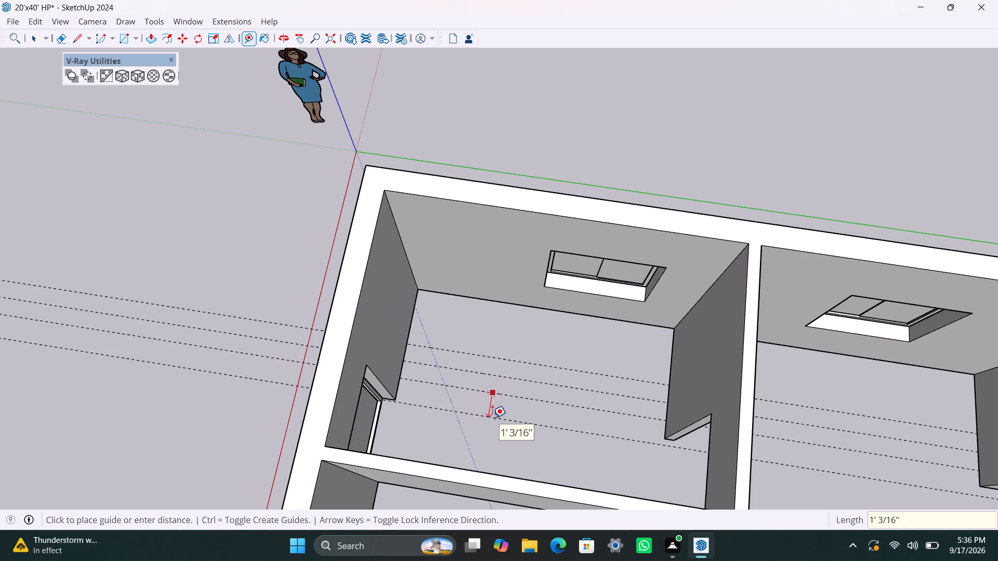
pyautogui.write('9"')
pyautogui.press('Return')
pyautogui.press('space')
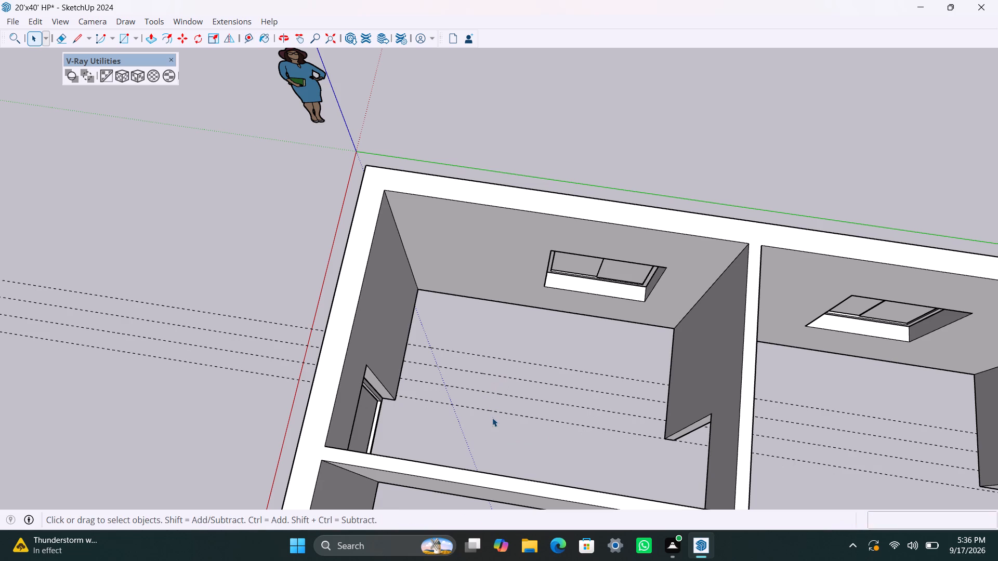
# Place crosswise guides 3' inward from the base of the room's front wall and 3' inward from its opposite wall.
pyautogui.press('t')
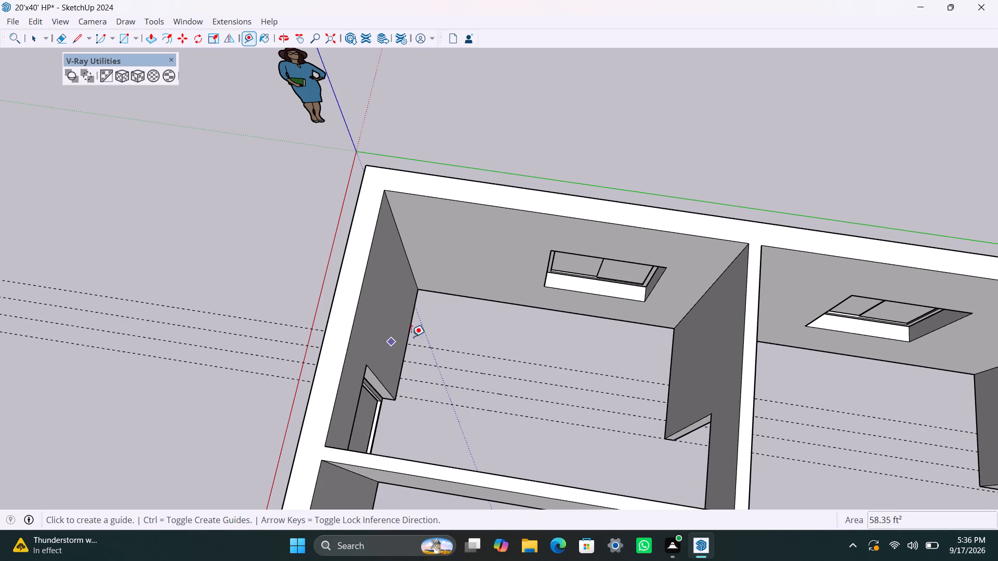
pyautogui.moveTo(408, 333); pyautogui.dragTo(414, 341)
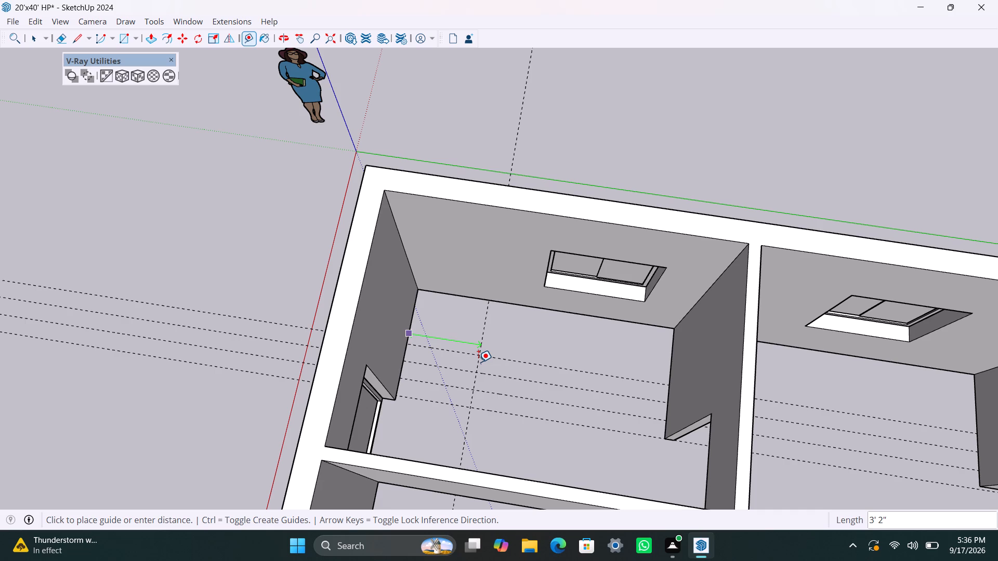
pyautogui.press('3')
pyautogui.press("'")
pyautogui.press('Return')
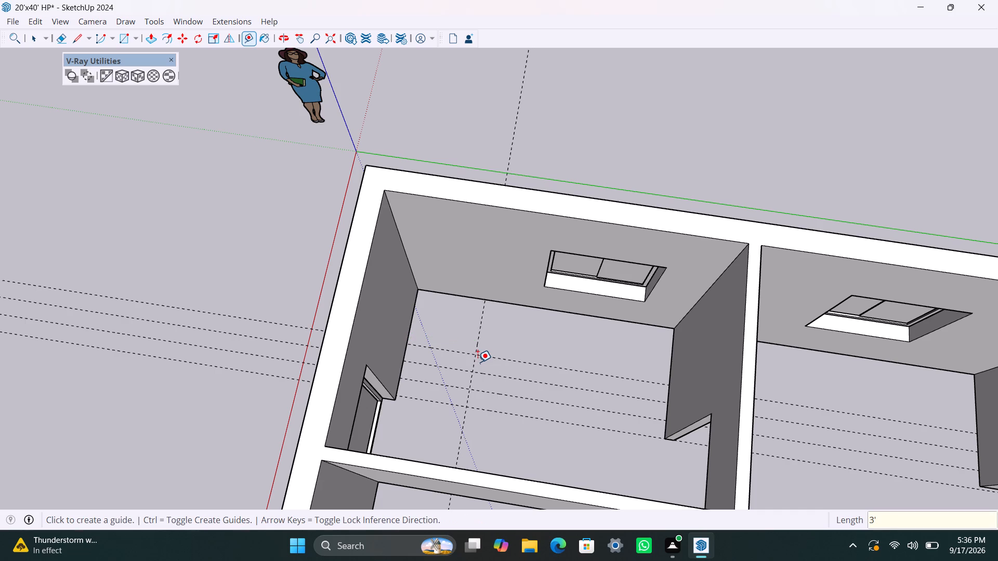
pyautogui.click(675, 355)
pyautogui.write("3'")
pyautogui.press('Return')
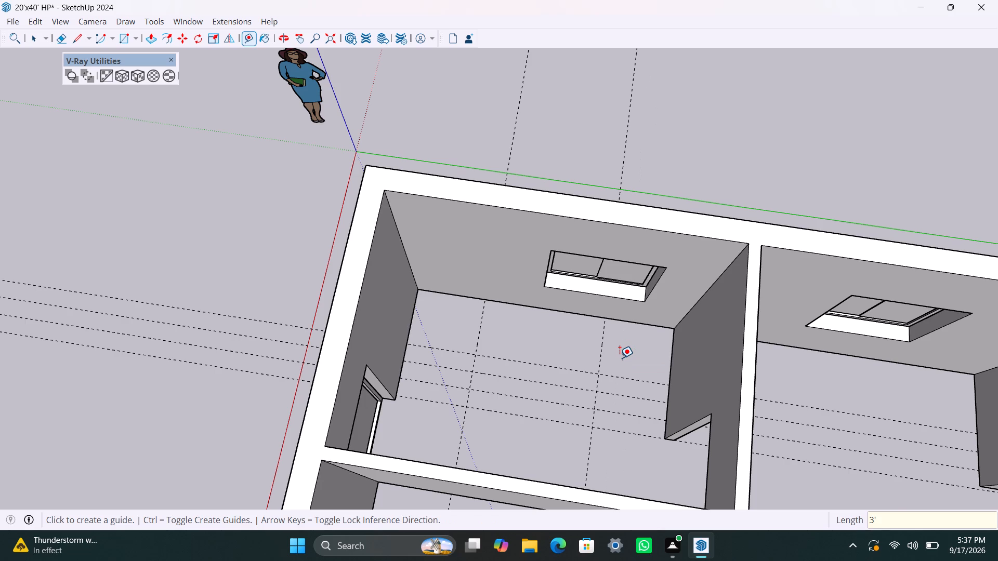
# Add three parallel guides at successive 9" spacings from the opposite wall's 3' guide, heading toward the front wall.
pyautogui.click(599, 357)
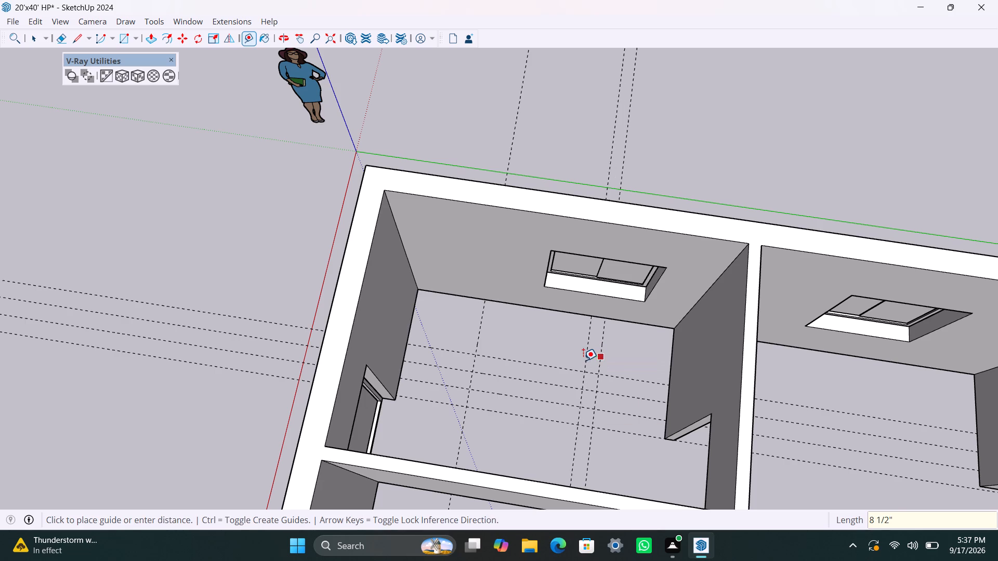
pyautogui.write('9"')
pyautogui.press('Return')
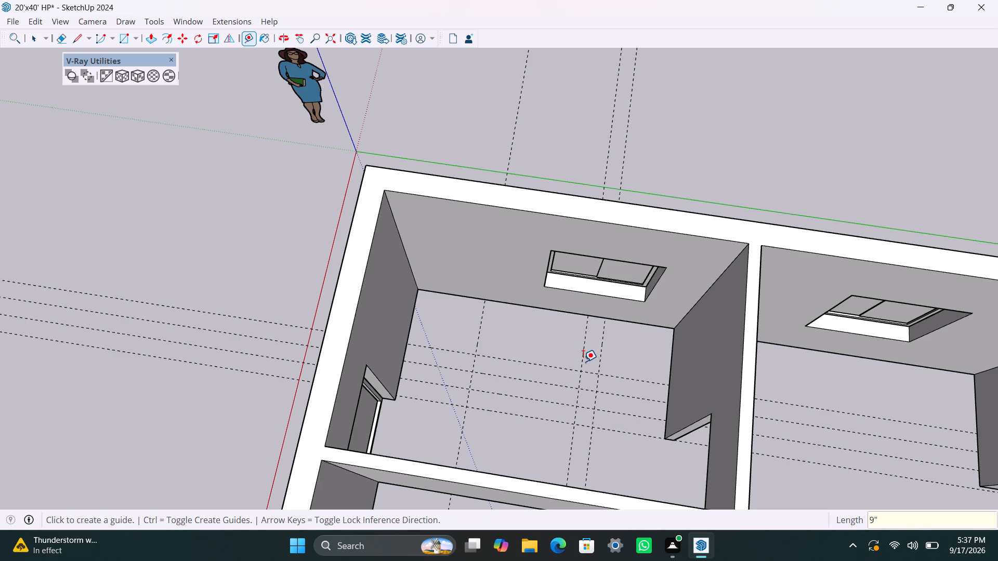
pyautogui.click(581, 362)
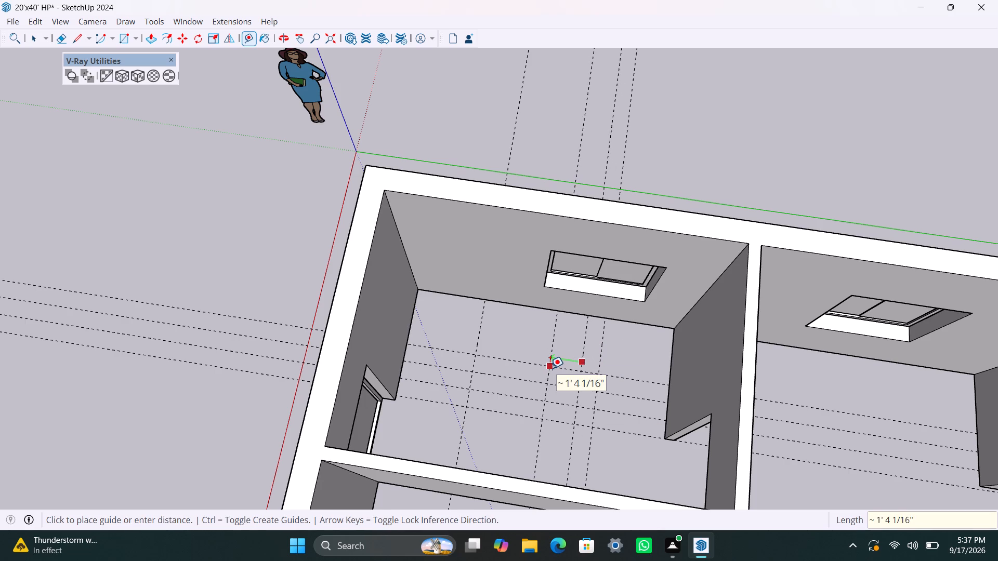
pyautogui.write('9"')
pyautogui.press('Return')
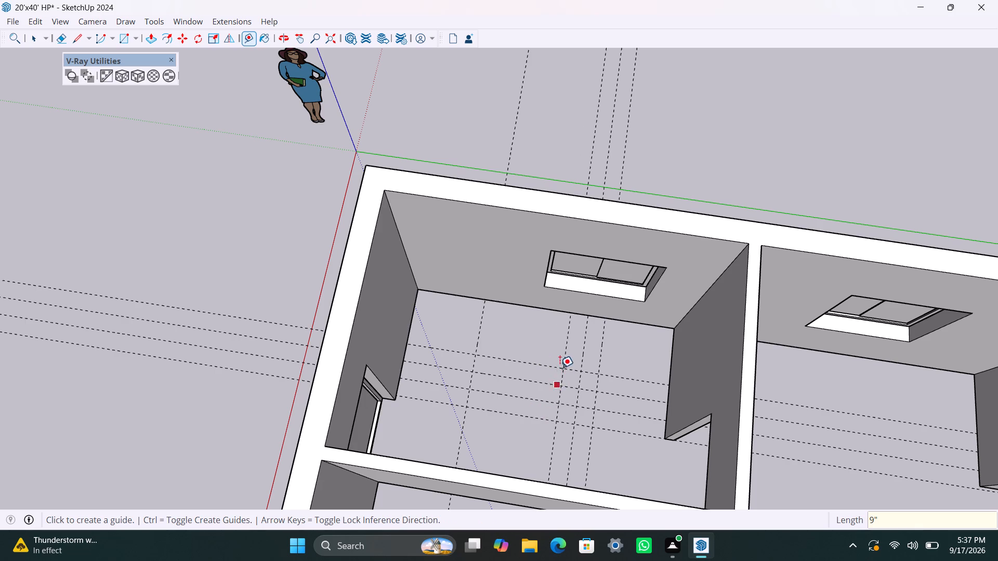
pyautogui.moveTo(562, 360); pyautogui.dragTo(555, 360)
pyautogui.write('9"')
pyautogui.press('Return')
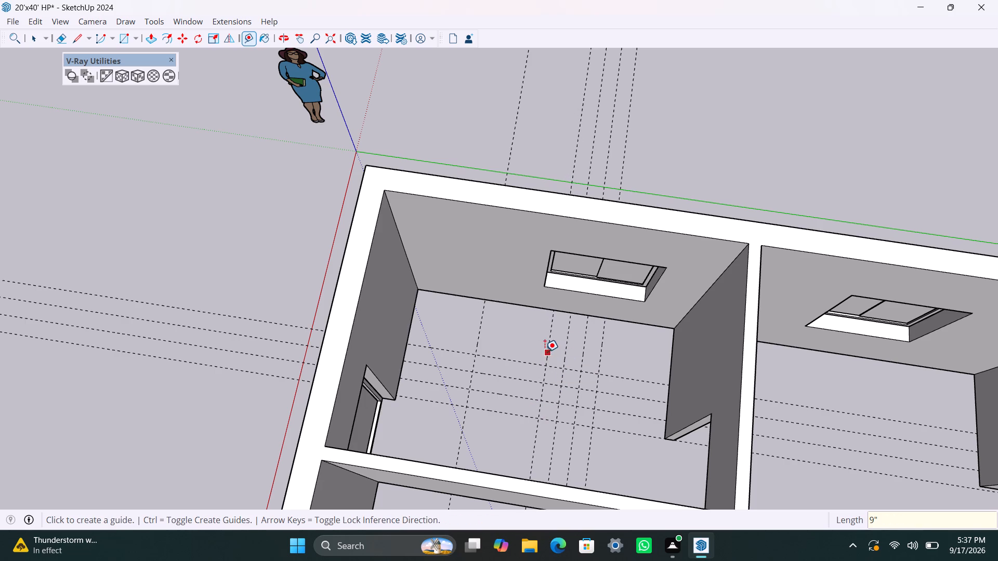
# Continue the crosswise guide row toward the front wall with three more parallel guides at successive 9" spacings.
pyautogui.click(545, 352)
pyautogui.press('Escape')
pyautogui.click(549, 353)
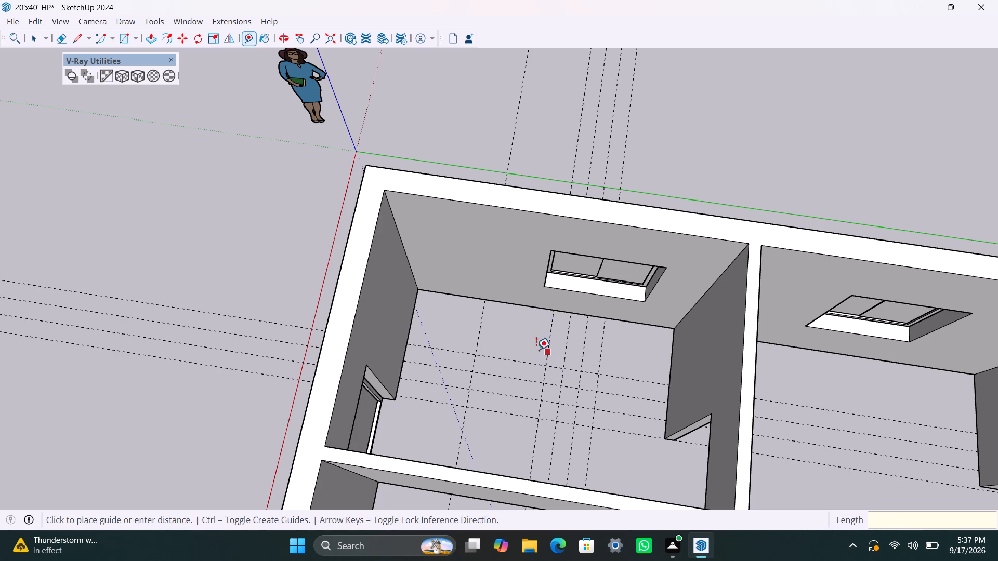
pyautogui.write('9"')
pyautogui.press('Return')
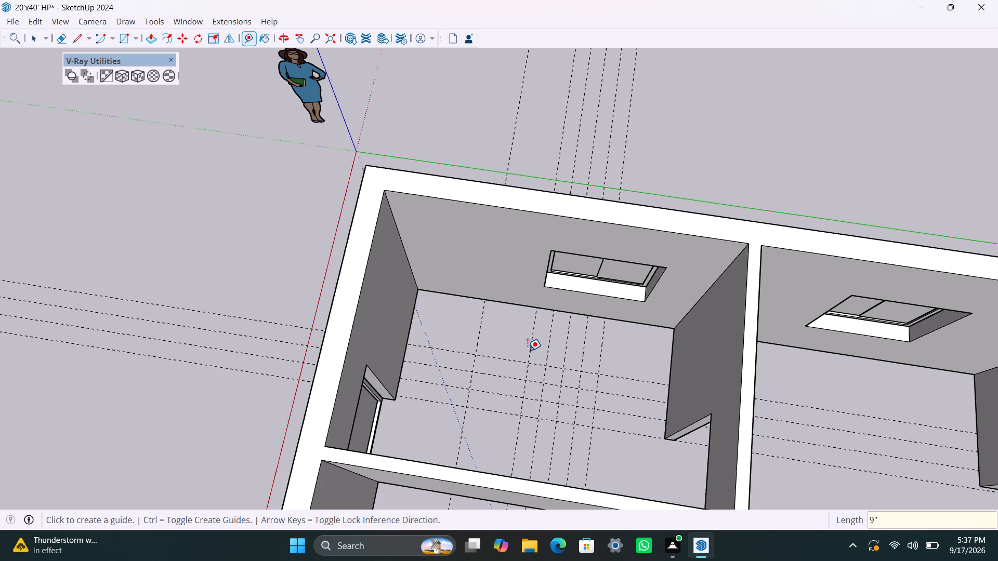
pyautogui.click(529, 349)
pyautogui.write('9"')
pyautogui.press('Return')
pyautogui.click(513, 348)
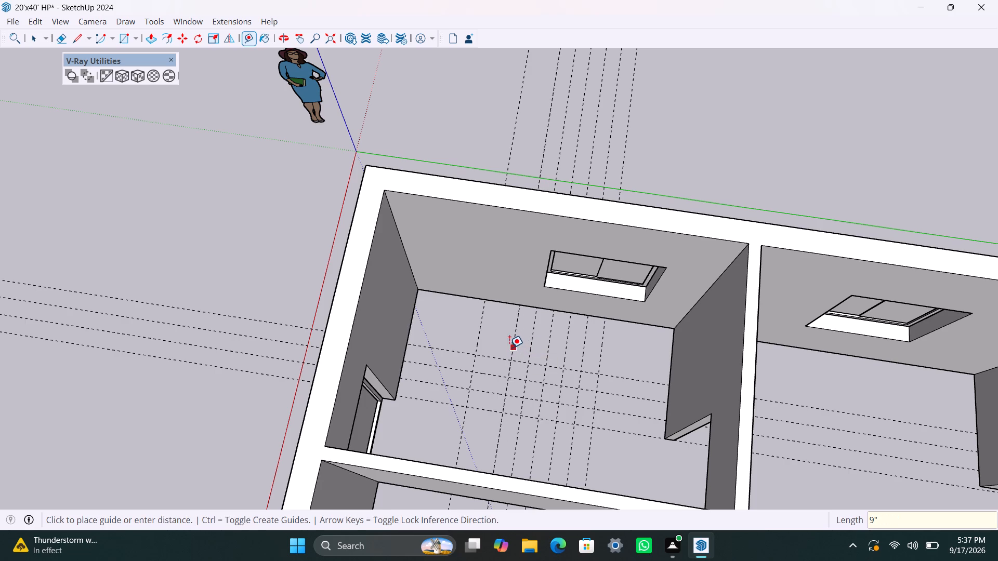
pyautogui.write('9"')
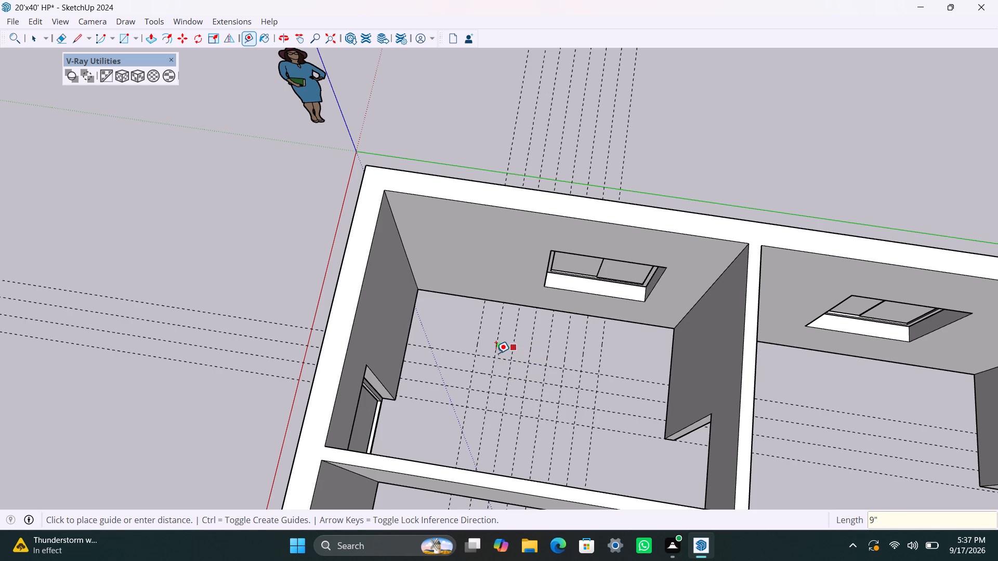
pyautogui.press('Return')
pyautogui.press('space')
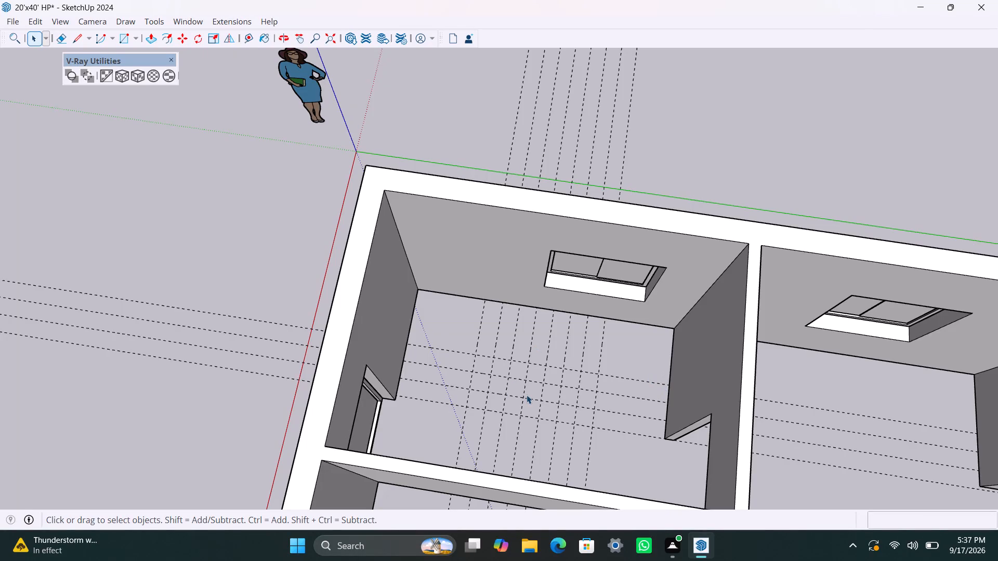
# Draw a rectangular tread from the front wall to its 3' guide, between the two 9"-spaced guides farthest from the windowed wall, and group it.
pyautogui.scroll(1, 413, 390)
pyautogui.press('r')
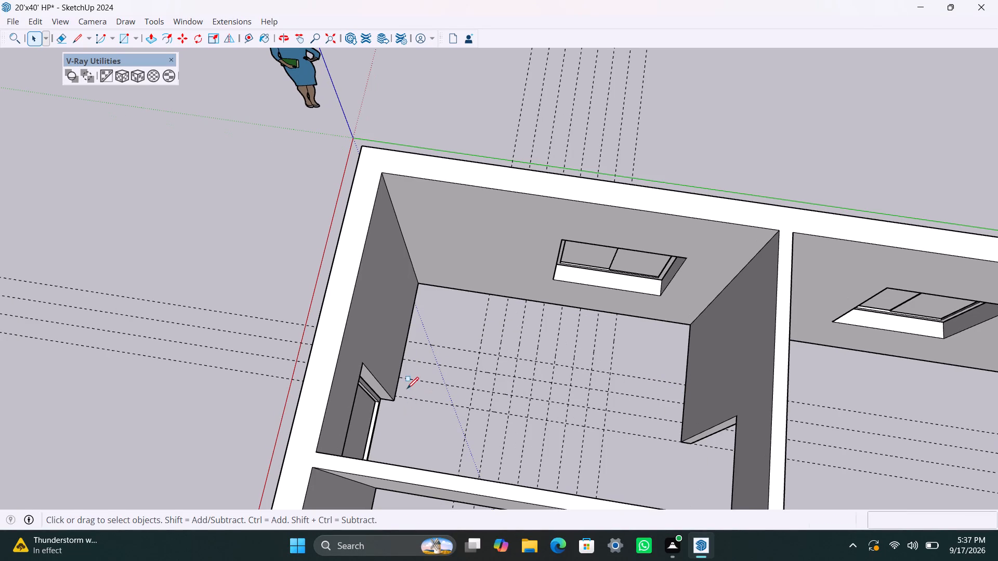
pyautogui.click(399, 376)
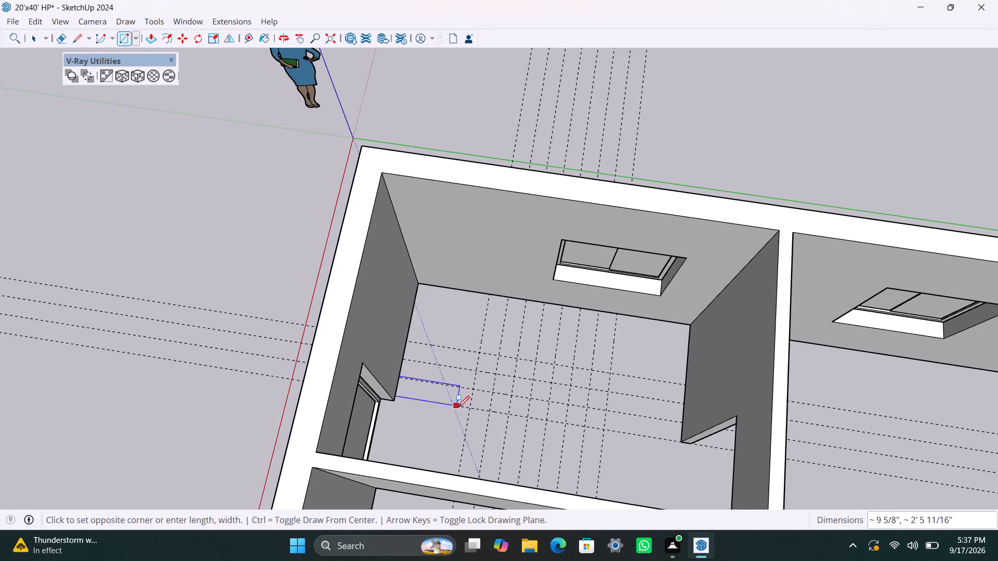
pyautogui.press('Escape')
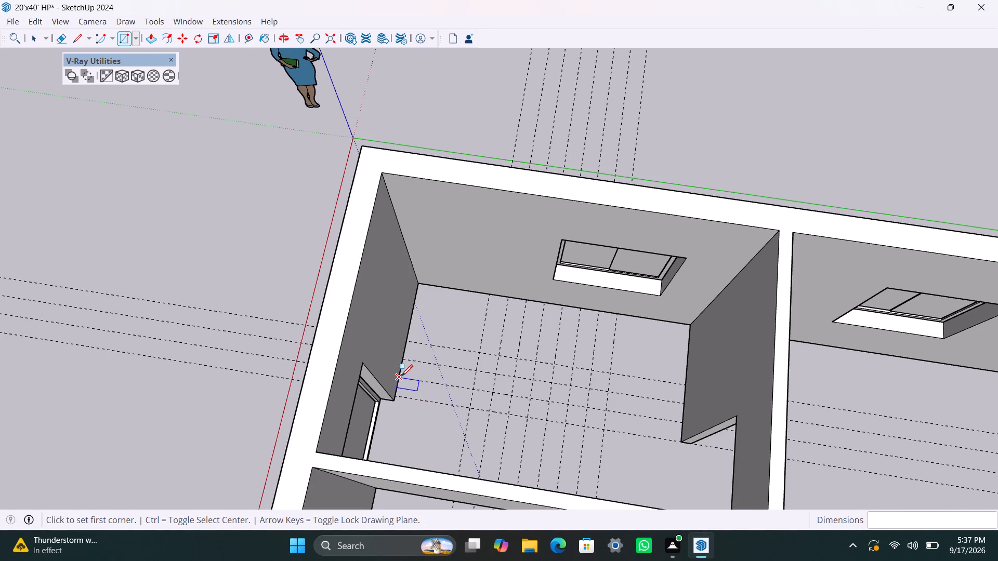
pyautogui.moveTo(400, 376); pyautogui.dragTo(401, 382)
pyautogui.click(473, 409)
pyautogui.press('space')
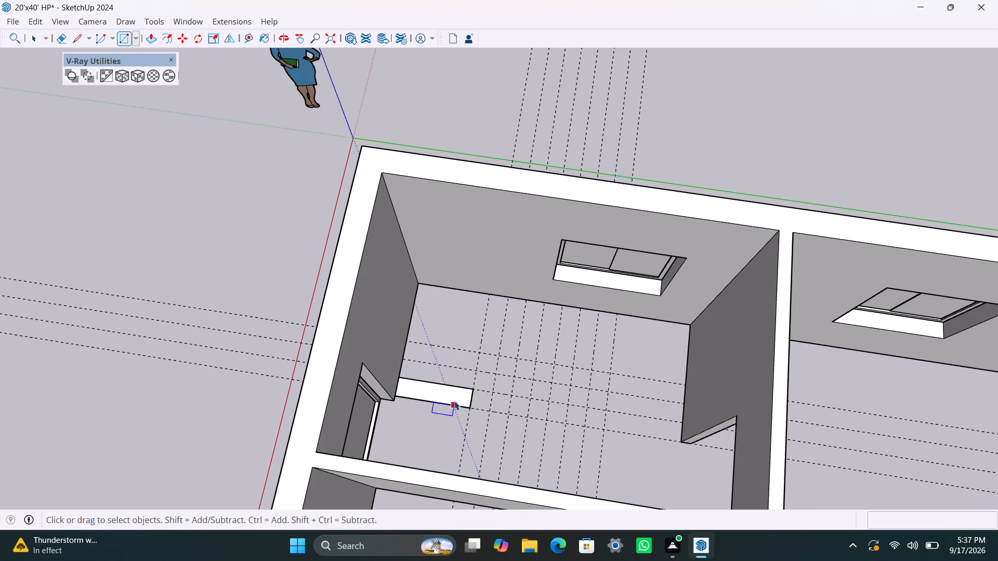
pyautogui.doubleClick(453, 399)
pyautogui.rightClick(452, 399)
pyautogui.click(504, 229)
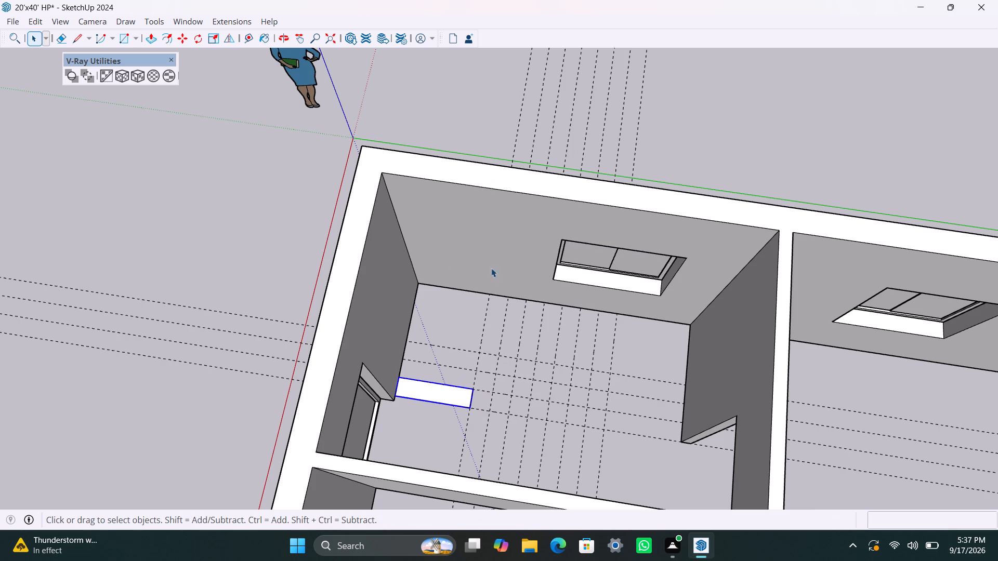
# Inside the tread group, extrude the rectangle up 7" to make the first stair step.
pyautogui.scroll(2, 468, 395)
pyautogui.tripleClick(463, 395)
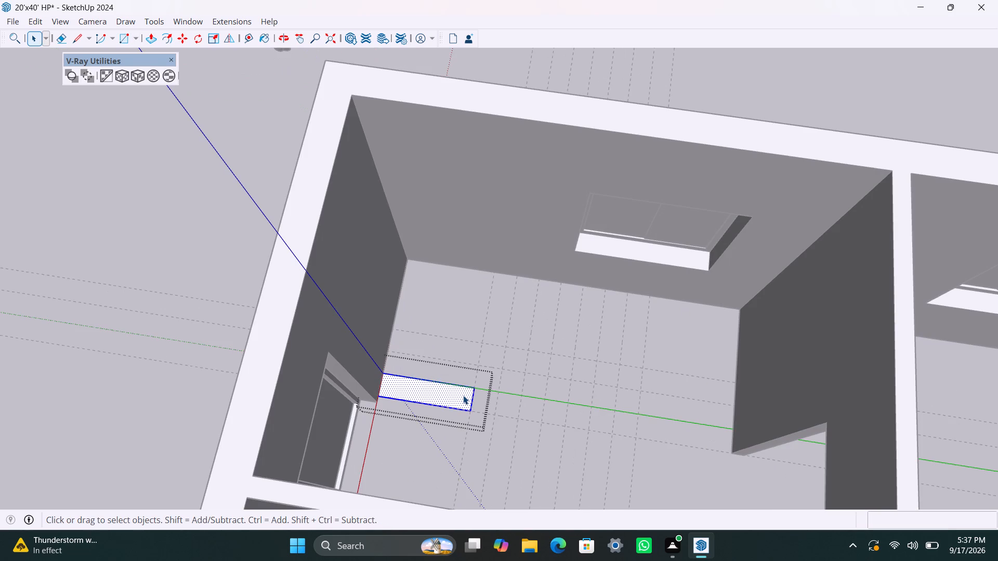
pyautogui.press('p')
pyautogui.click(463, 395)
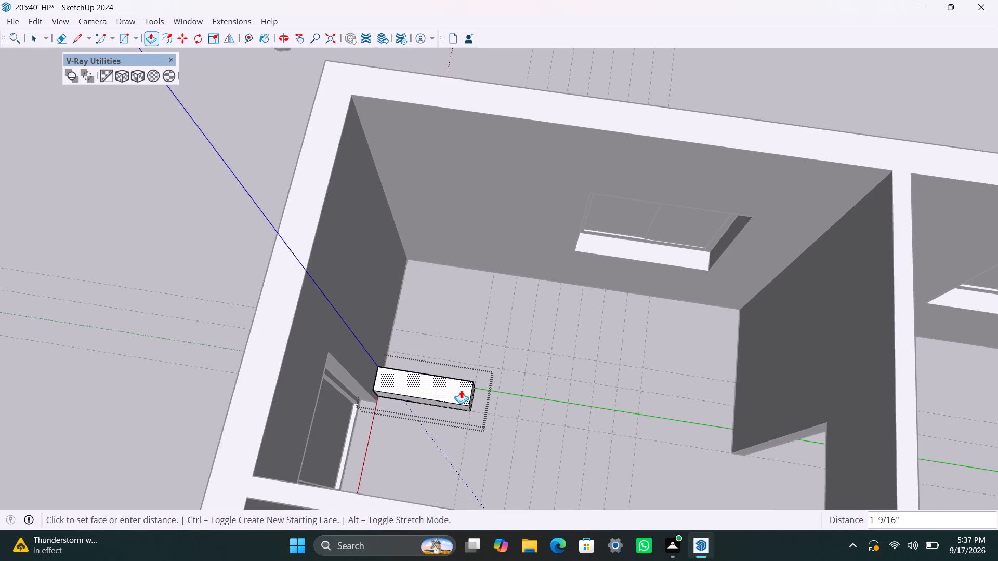
pyautogui.write('7"')
pyautogui.press('Return')
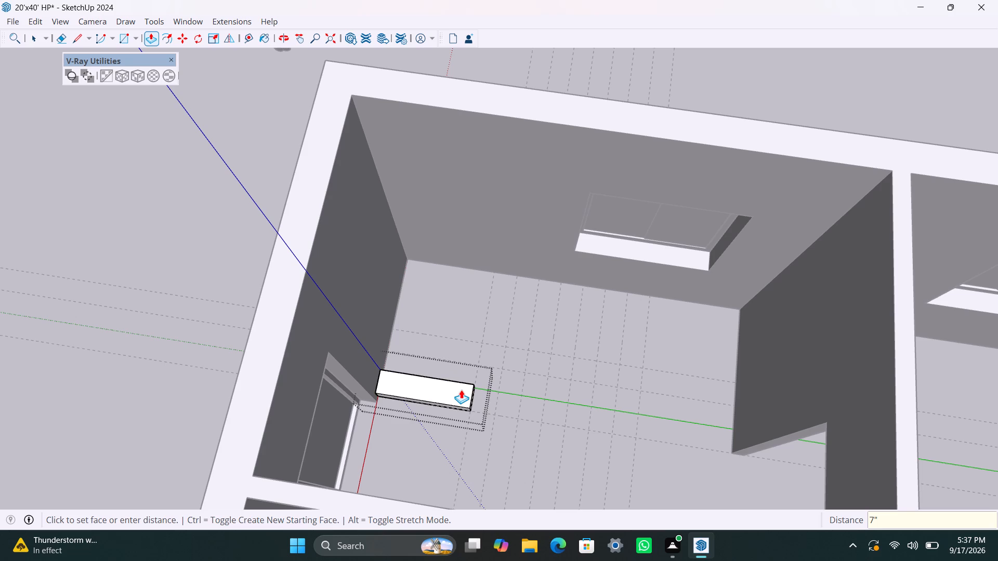
pyautogui.press('space')
pyautogui.click(421, 484)
# Stack three copies of the step corner to corner, each one rise higher and one tread closer to the windowed wall.
pyautogui.click(456, 389)
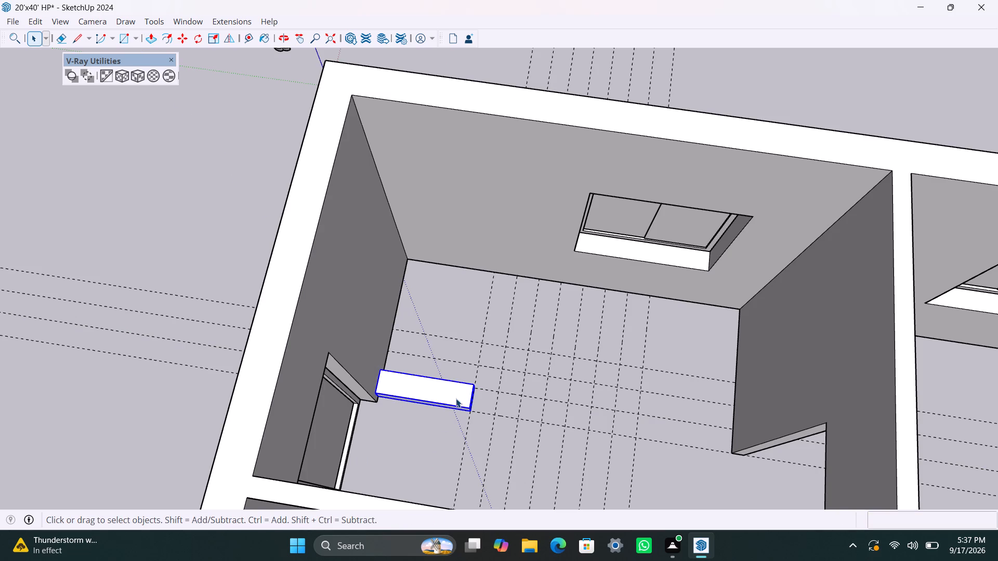
pyautogui.press('m')
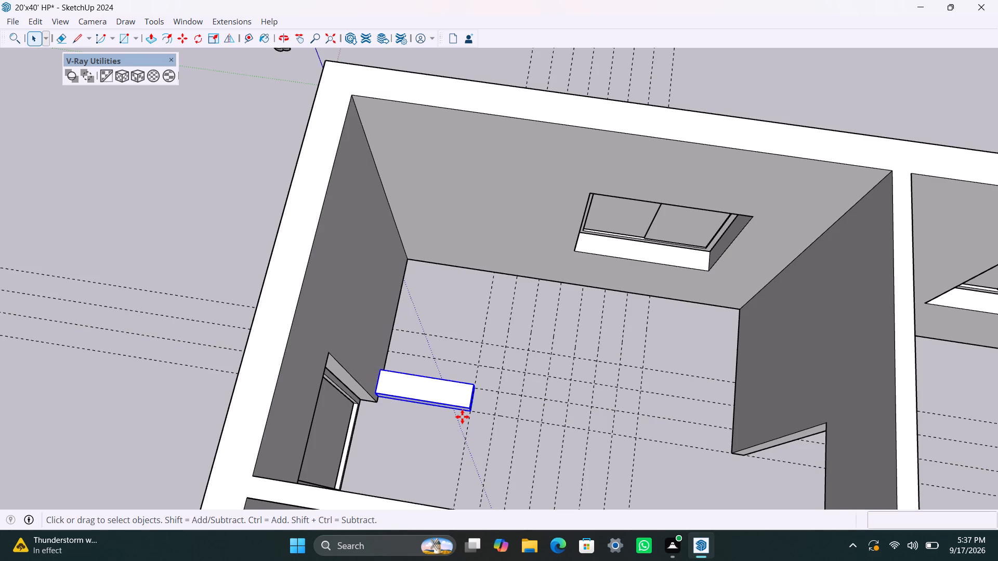
pyautogui.click(473, 417)
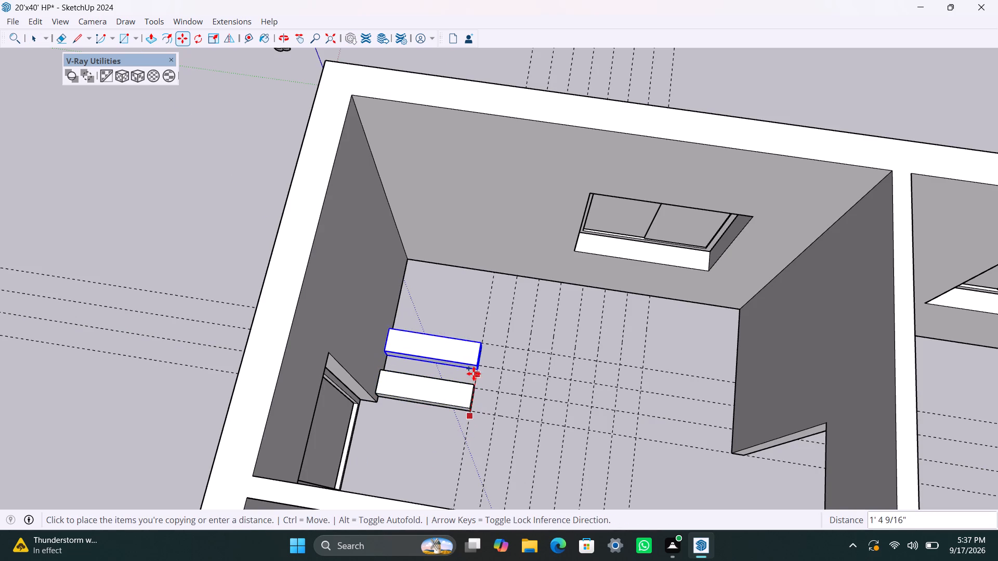
pyautogui.click(469, 386)
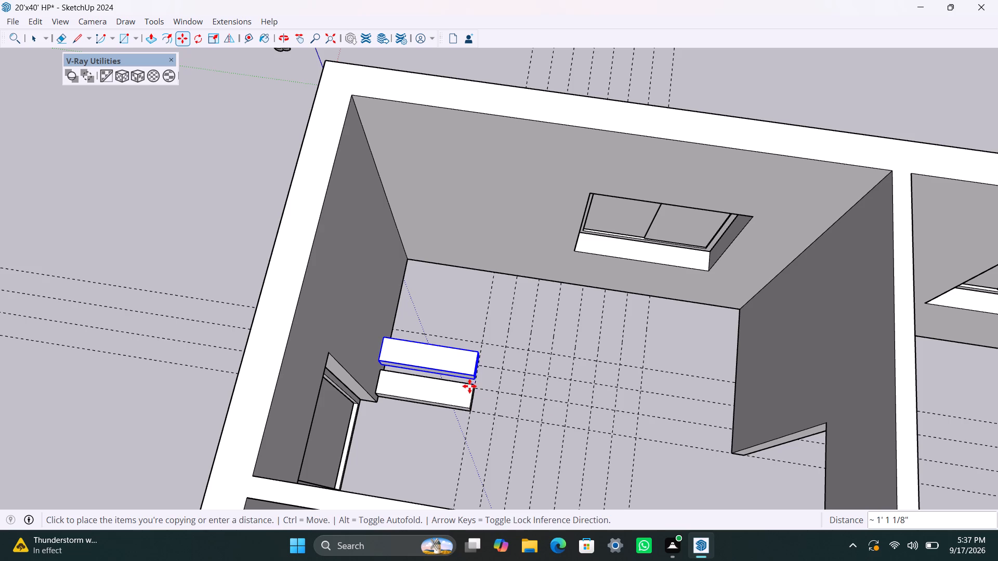
pyautogui.scroll(8, 474, 376)
pyautogui.click(476, 384)
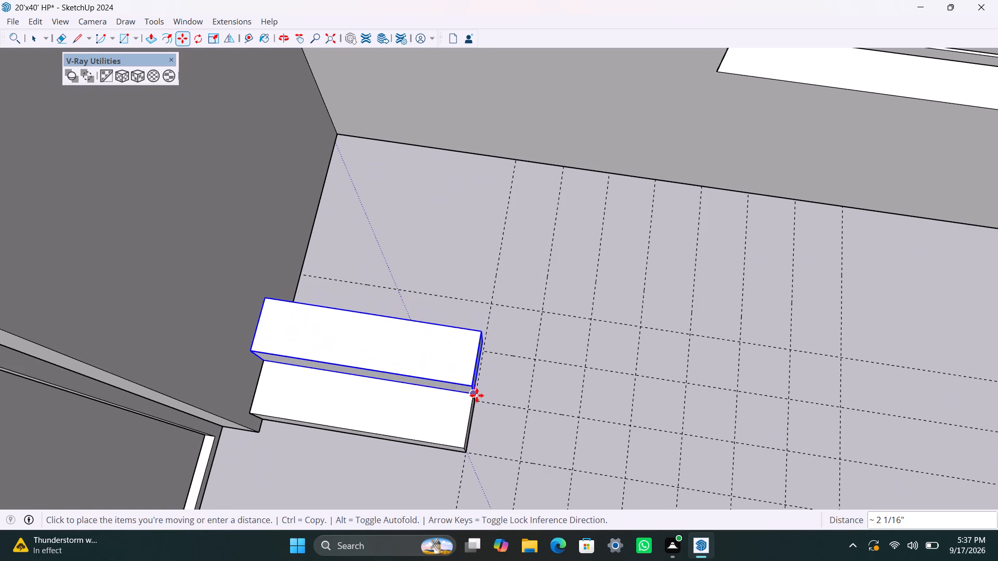
pyautogui.click(477, 395)
pyautogui.click(477, 395)
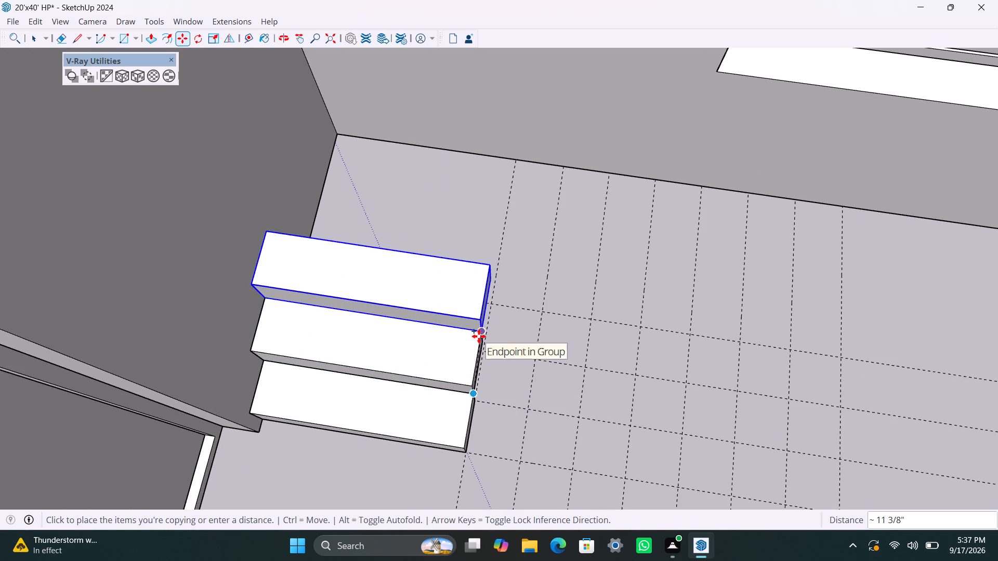
pyautogui.click(479, 336)
pyautogui.click(482, 329)
pyautogui.click(487, 268)
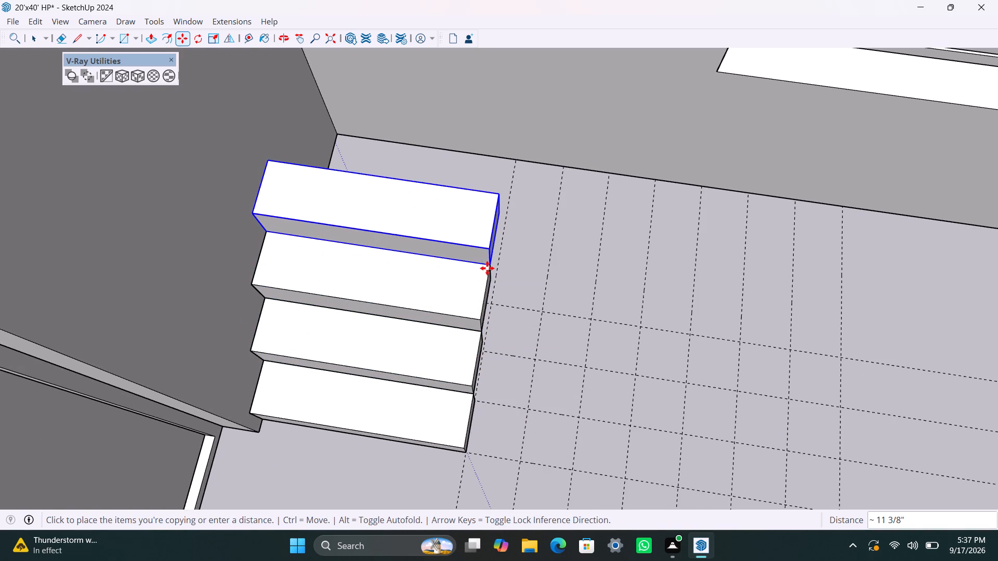
# Extend the back face of the top step to the windowed side wall to form a landing.
pyautogui.scroll(-3, 504, 335)
pyautogui.moveTo(516, 359); pyautogui.dragTo(146, 373, button='middle')
pyautogui.moveTo(551, 317); pyautogui.dragTo(439, 302, button='middle')
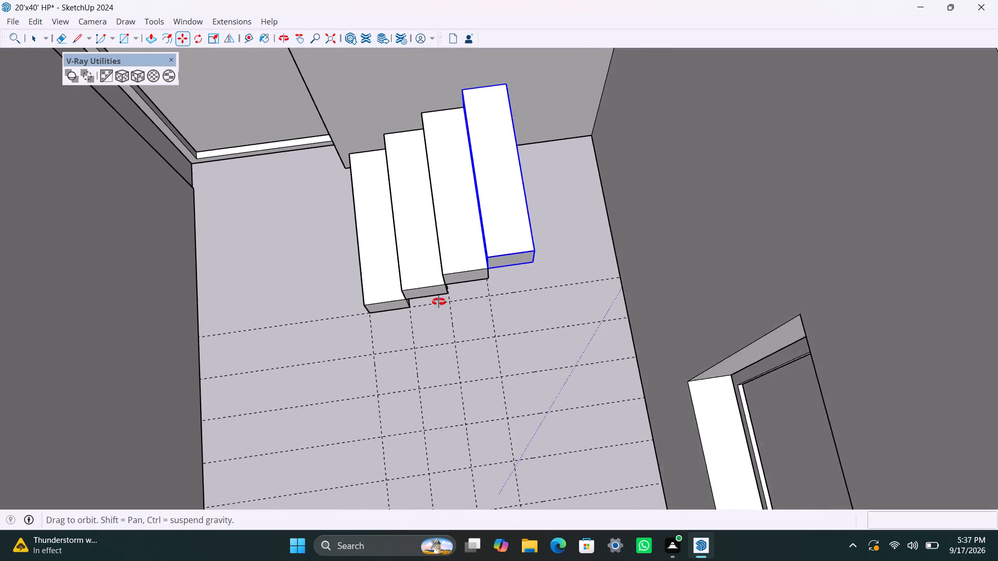
pyautogui.moveTo(439, 302); pyautogui.dragTo(366, 298, button='middle')
pyautogui.press('space')
pyautogui.scroll(4, 536, 273)
pyautogui.tripleClick(536, 247)
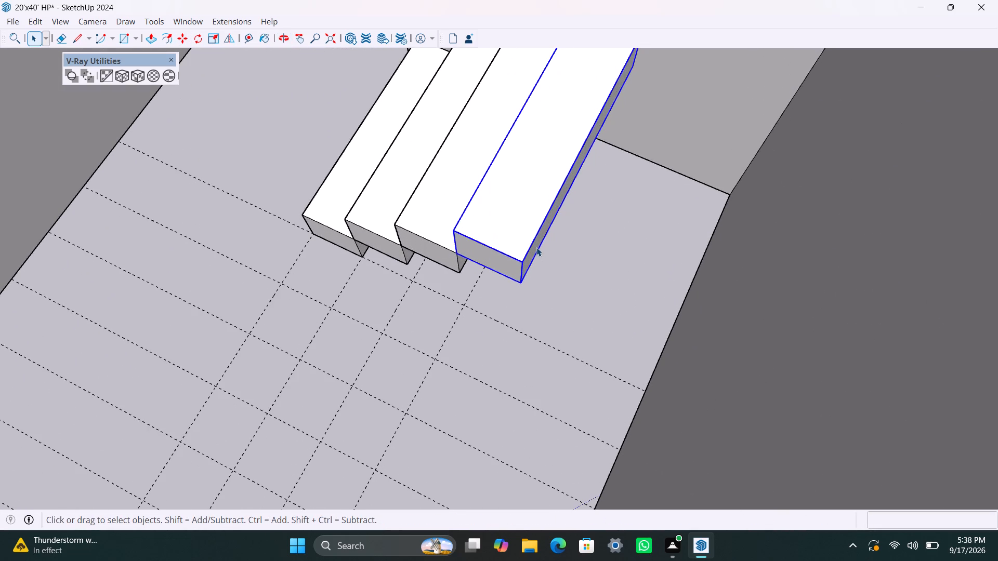
pyautogui.click(535, 249)
pyautogui.press('p')
pyautogui.moveTo(535, 249); pyautogui.dragTo(561, 263)
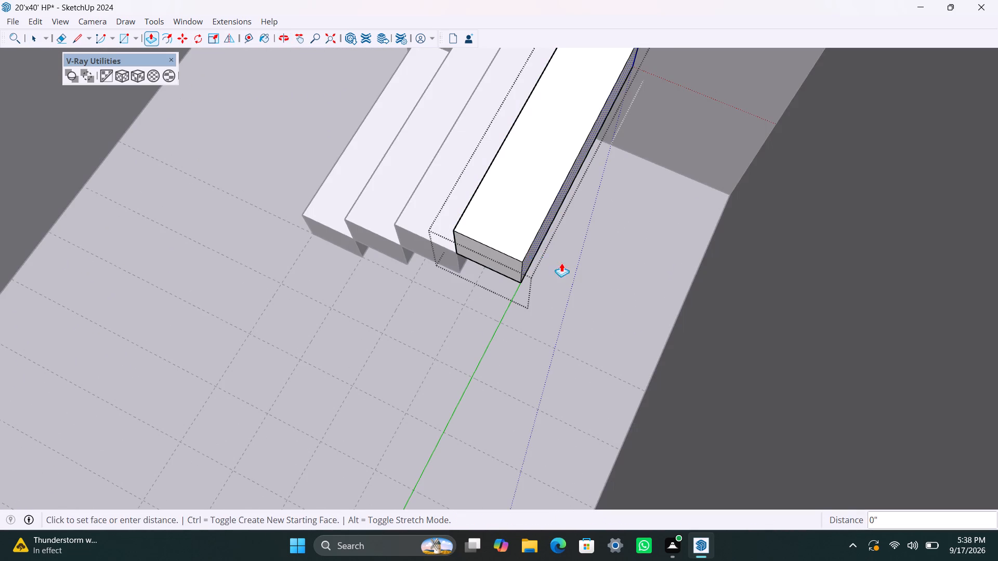
pyautogui.moveTo(561, 263); pyautogui.dragTo(740, 301)
pyautogui.press('space')
pyautogui.scroll(-4, 483, 336)
pyautogui.moveTo(476, 366); pyautogui.dragTo(542, 384, button='middle')
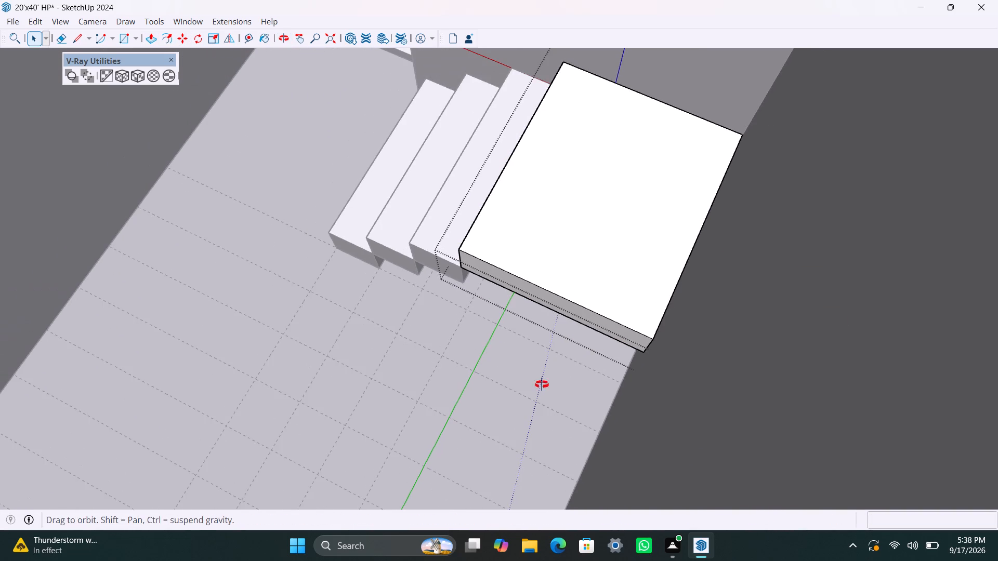
pyautogui.moveTo(542, 384); pyautogui.dragTo(945, 408, button='middle')
pyautogui.scroll(-4, 657, 360)
pyautogui.scroll(-3, 534, 327)
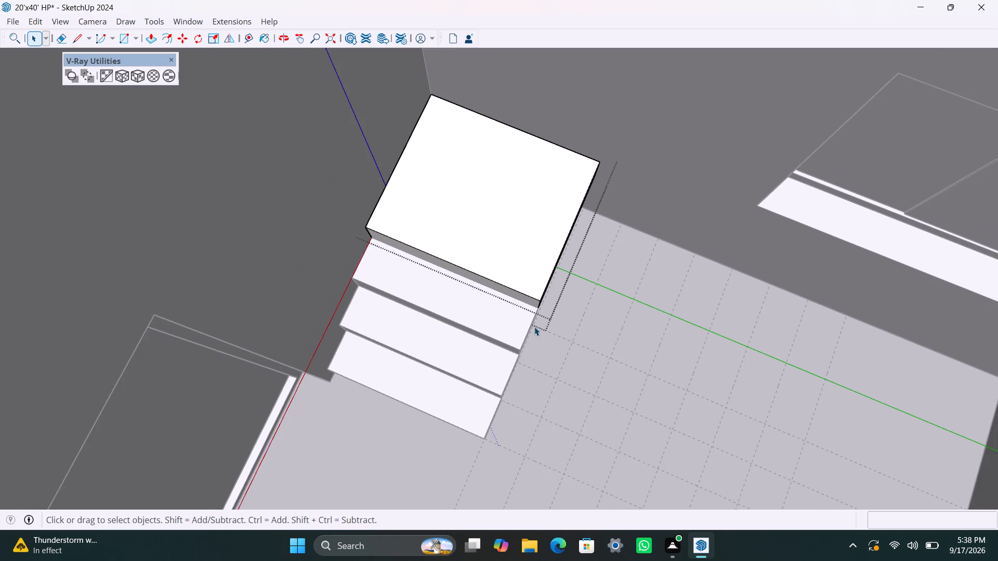
pyautogui.moveTo(557, 344); pyautogui.dragTo(677, 372, button='middle')
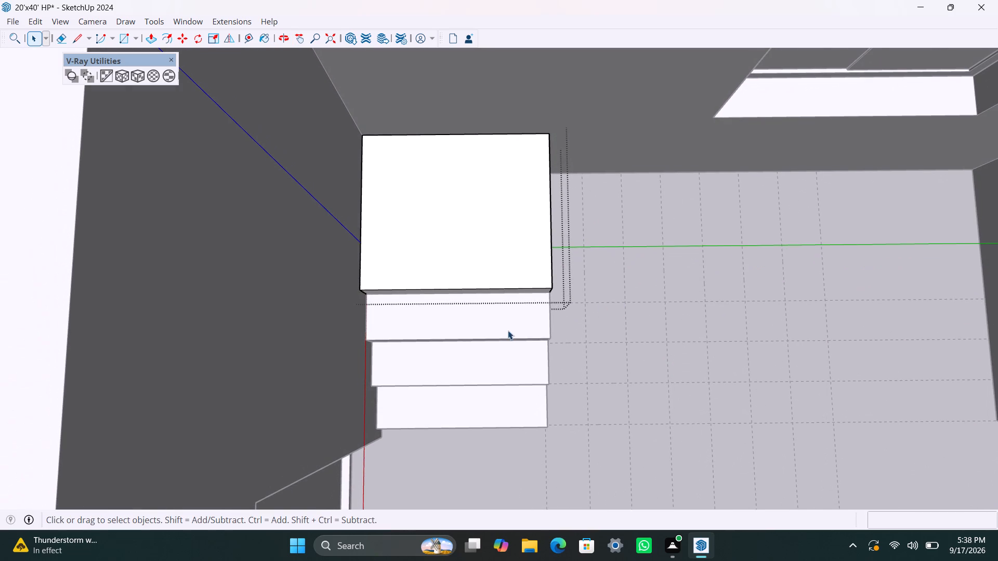
pyautogui.scroll(-4, 492, 338)
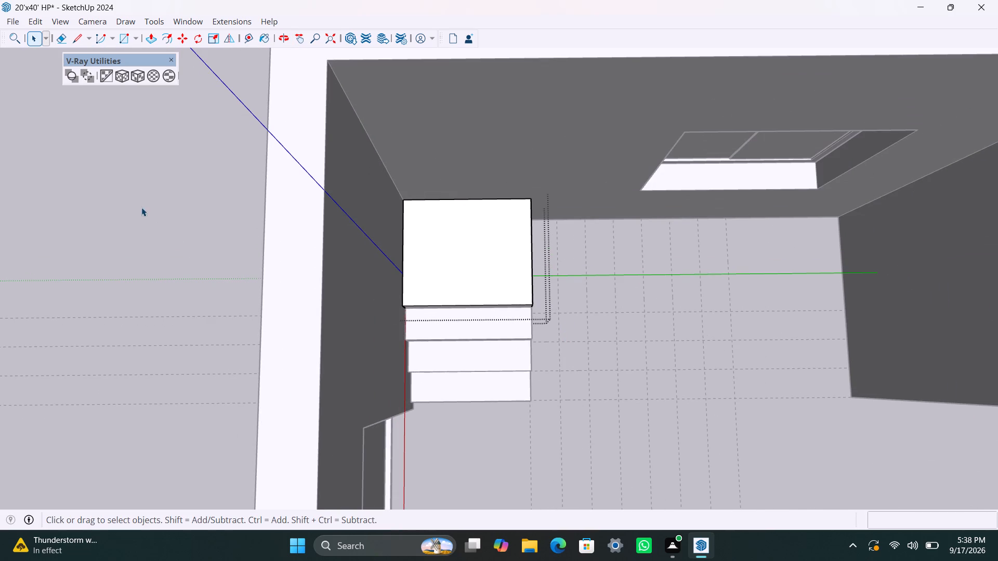
pyautogui.click(140, 202)
# Draw a 9" by 2'6" rectangle against the windowed wall, one guide bay away from the landing, and group it.
pyautogui.press('r')
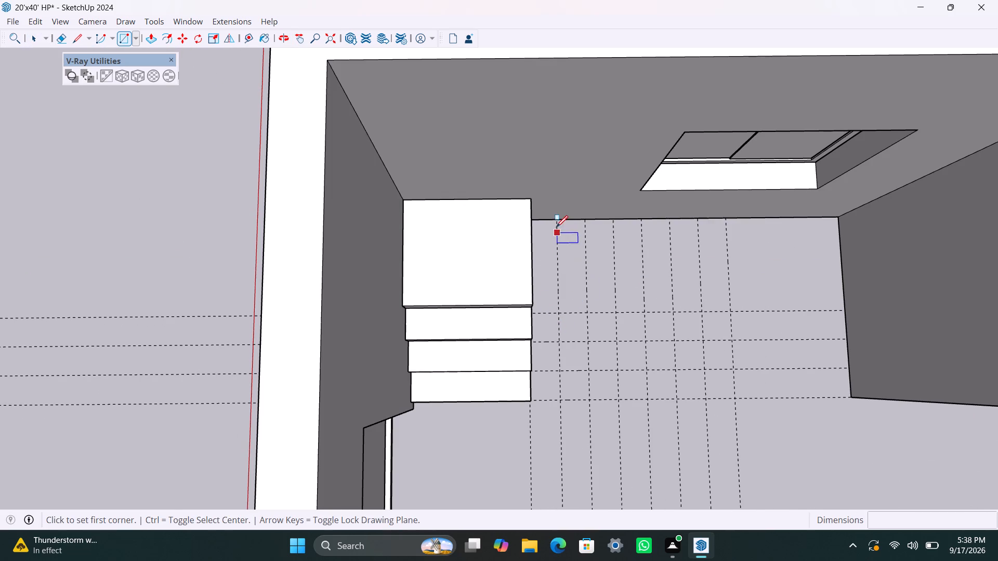
pyautogui.click(556, 222)
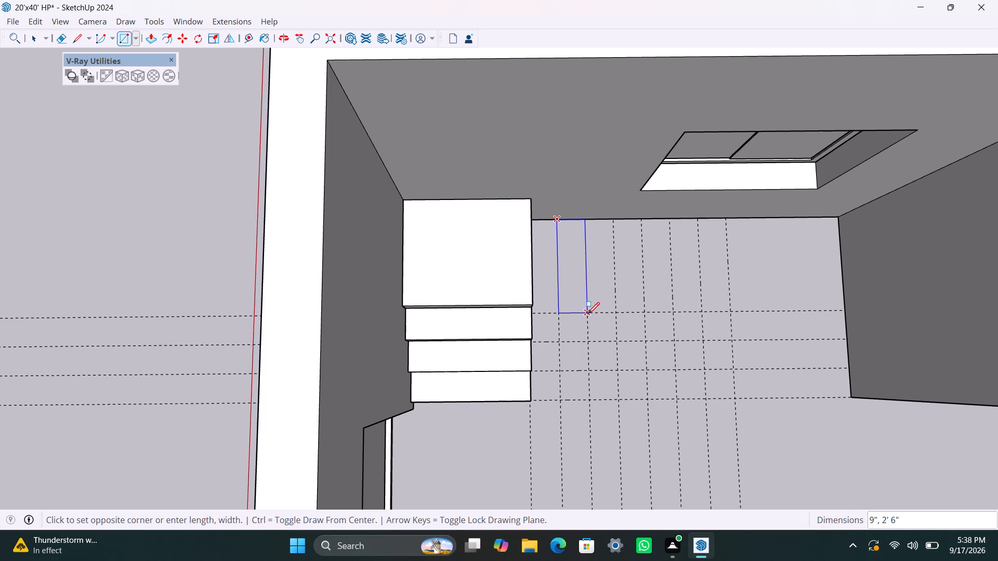
pyautogui.click(586, 314)
pyautogui.press('space')
pyautogui.doubleClick(566, 294)
pyautogui.rightClick(567, 293)
pyautogui.click(607, 122)
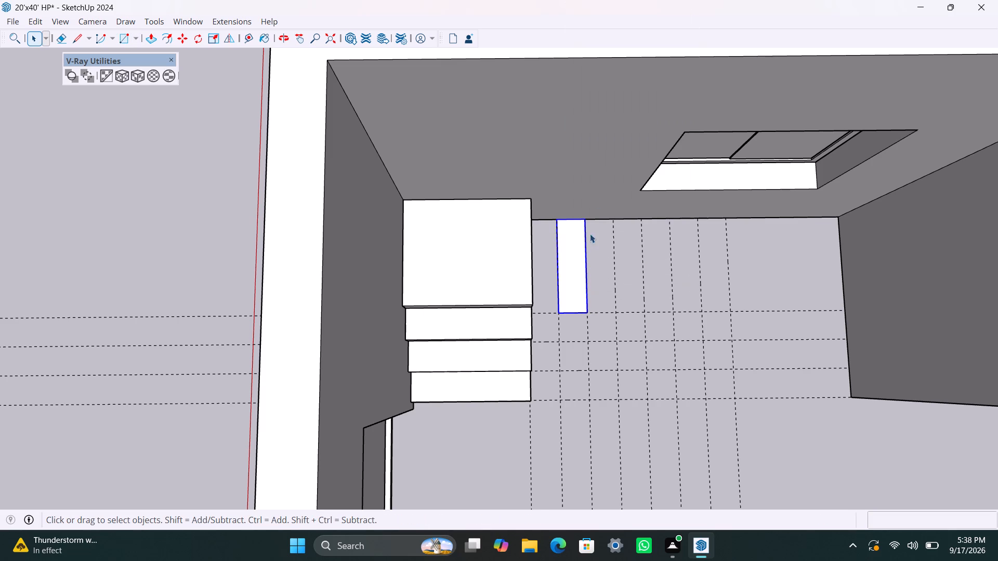
# Inside the new group, extrude the 9" by 2'6" rectangle up 7" to make a step.
pyautogui.doubleClick(565, 286)
pyautogui.click(567, 291)
pyautogui.press('p')
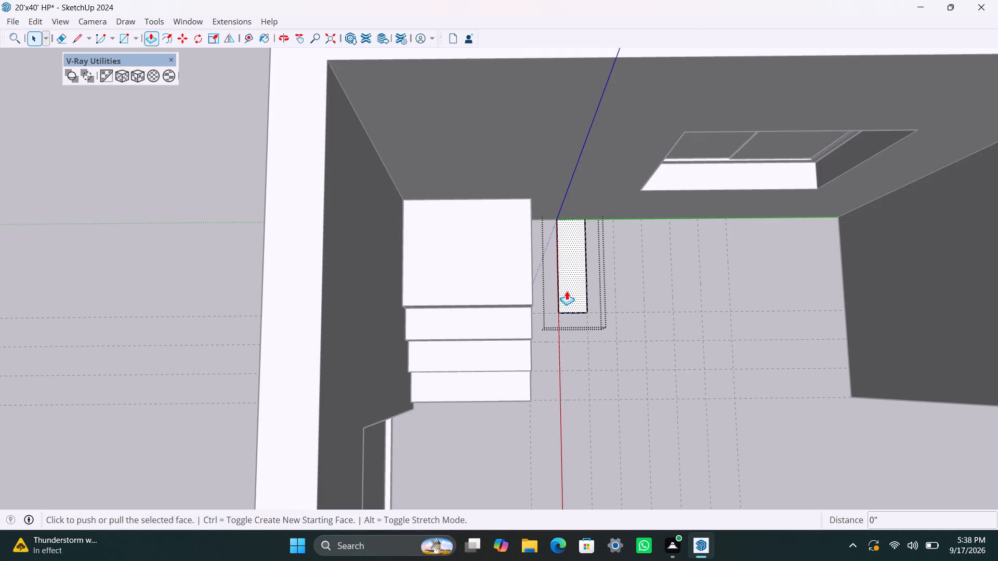
pyautogui.click(567, 291)
pyautogui.write('7"')
pyautogui.press('Return')
pyautogui.press('space')
pyautogui.click(623, 339)
# Move the new step against the landing's open side and raise its bottom corner to the landing's top corner.
pyautogui.click(575, 297)
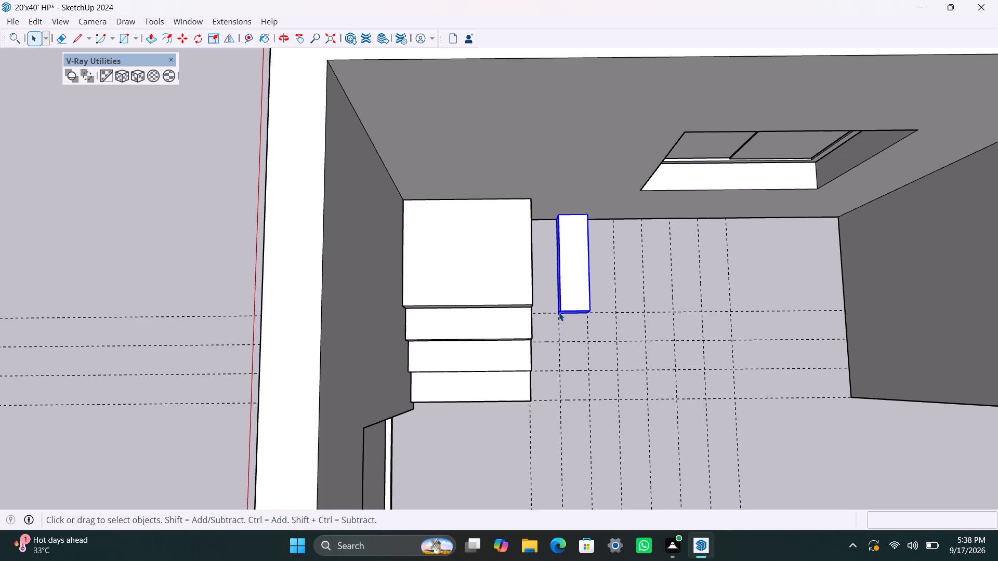
pyautogui.press('m')
pyautogui.click(559, 311)
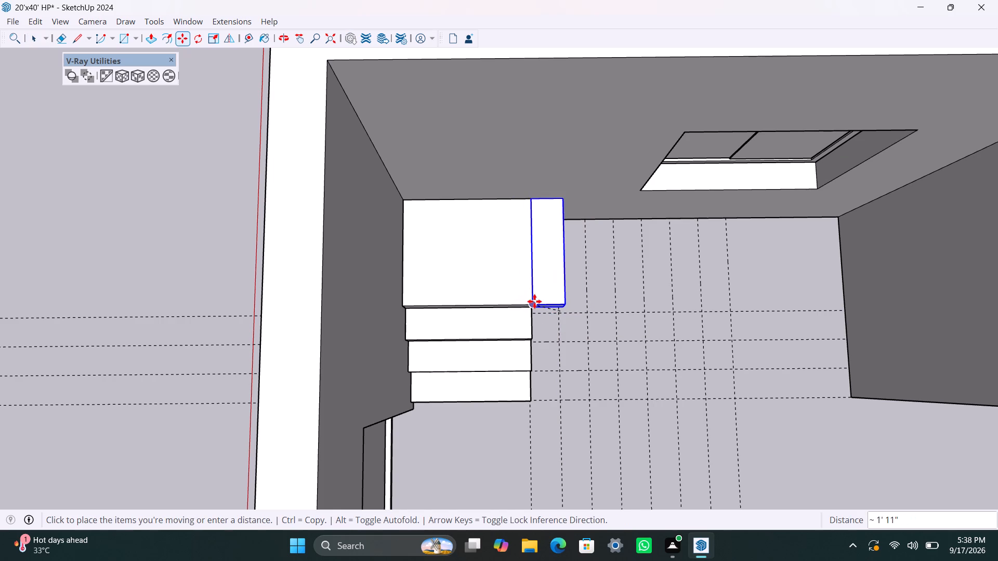
pyautogui.click(534, 302)
pyautogui.scroll(9, 547, 315)
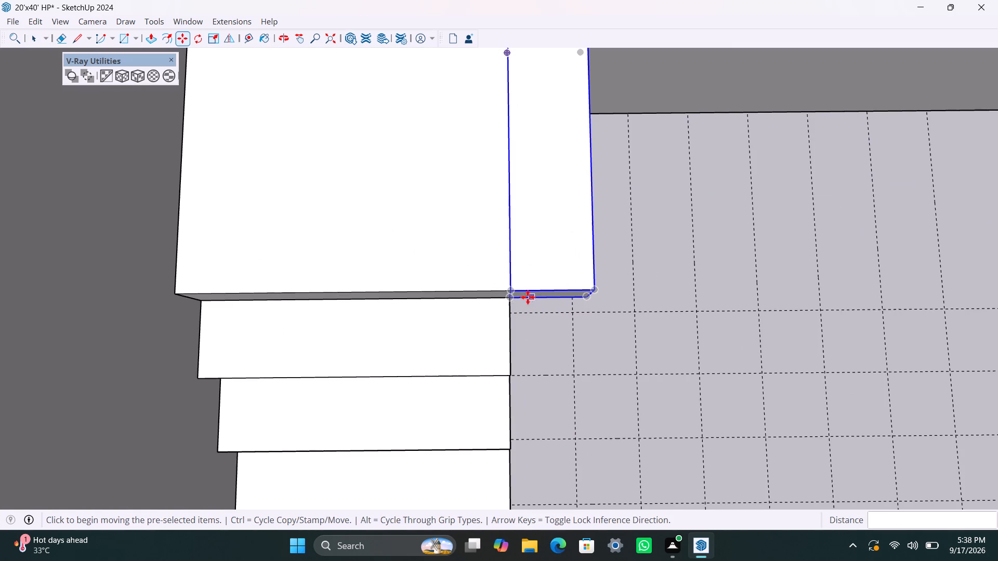
pyautogui.click(514, 302)
pyautogui.click(506, 290)
pyautogui.scroll(3, 501, 291)
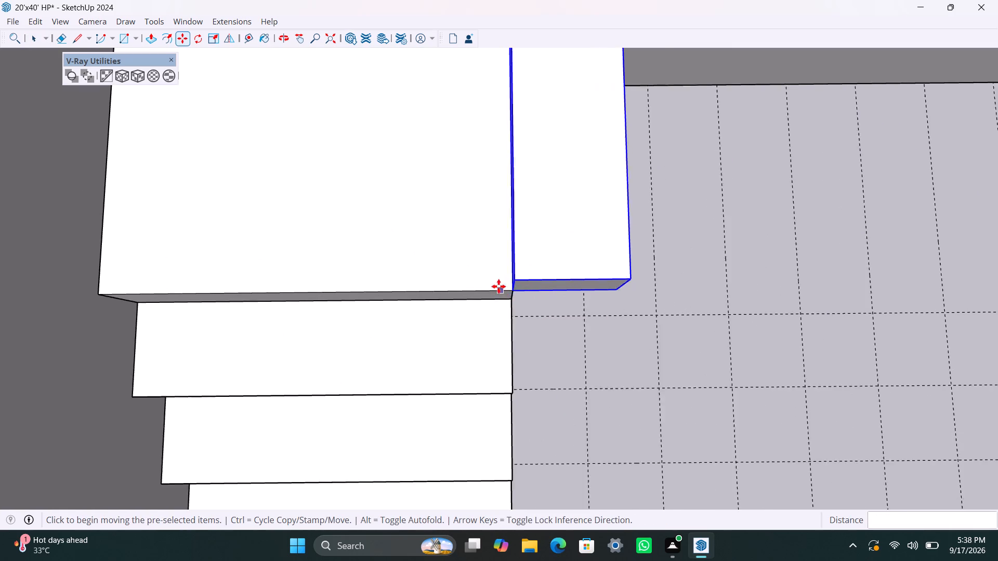
# Copy the step corner to corner three times to continue the flight upward from the landing along the windowed wall.
pyautogui.scroll(5, 498, 286)
pyautogui.moveTo(516, 306); pyautogui.dragTo(647, 186, button='middle')
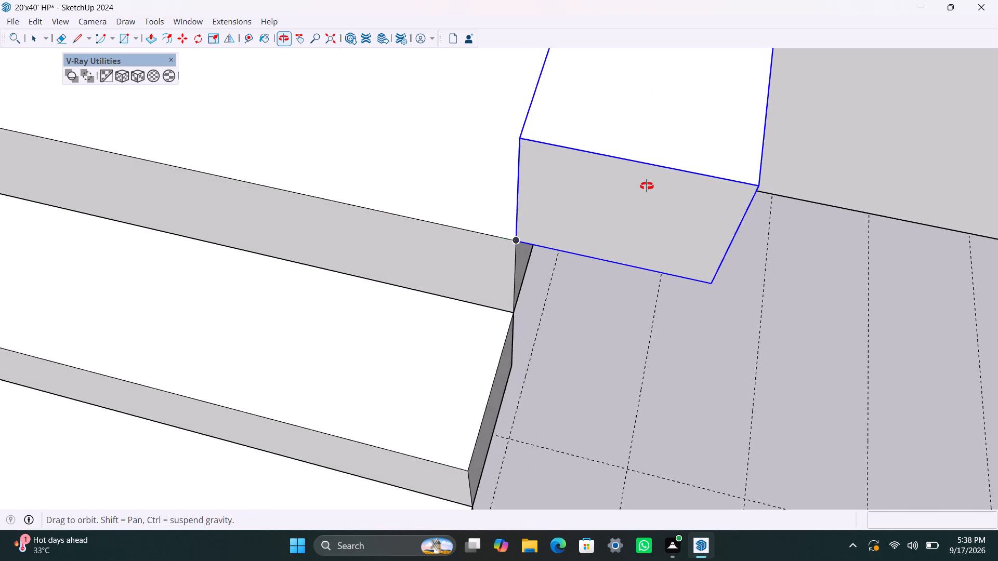
pyautogui.moveTo(647, 186); pyautogui.dragTo(659, 198, button='middle')
pyautogui.scroll(-20, 655, 206)
pyautogui.scroll(-2, 655, 206)
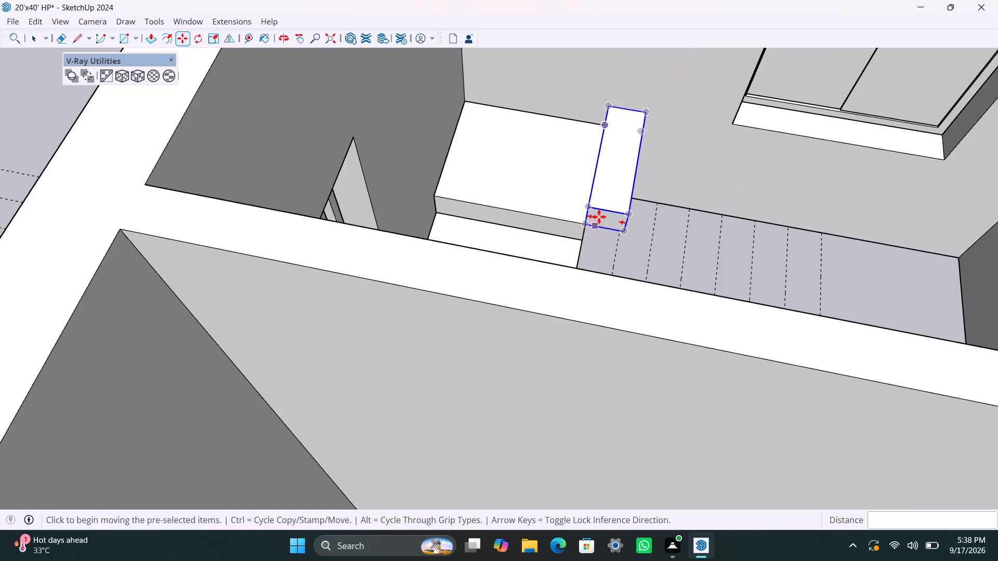
pyautogui.scroll(-2, 599, 217)
pyautogui.scroll(3, 599, 217)
pyautogui.scroll(-2, 613, 271)
pyautogui.moveTo(587, 293); pyautogui.dragTo(585, 328, button='middle')
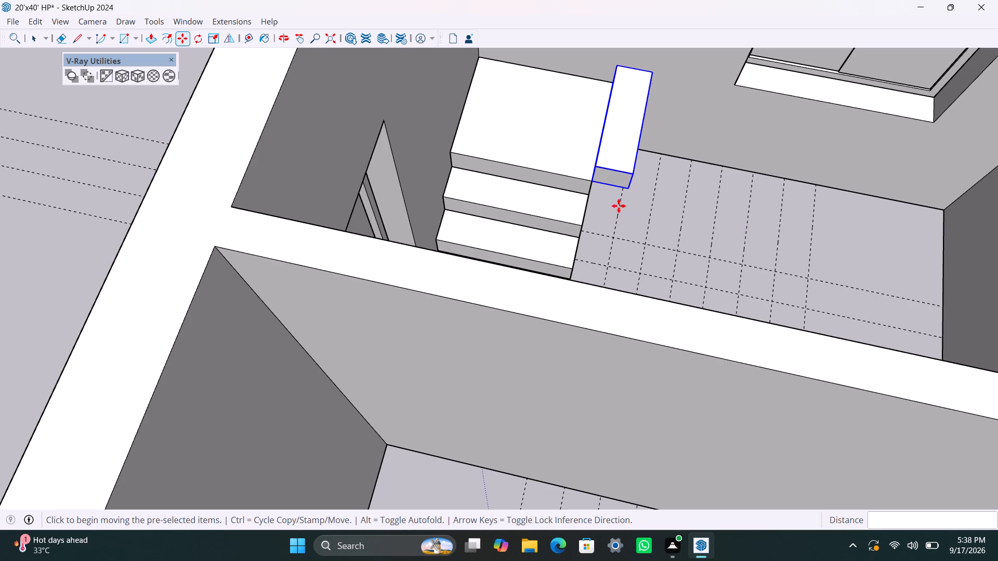
pyautogui.keyDown('ctrl'); pyautogui.click(596, 181); pyautogui.keyUp('ctrl')
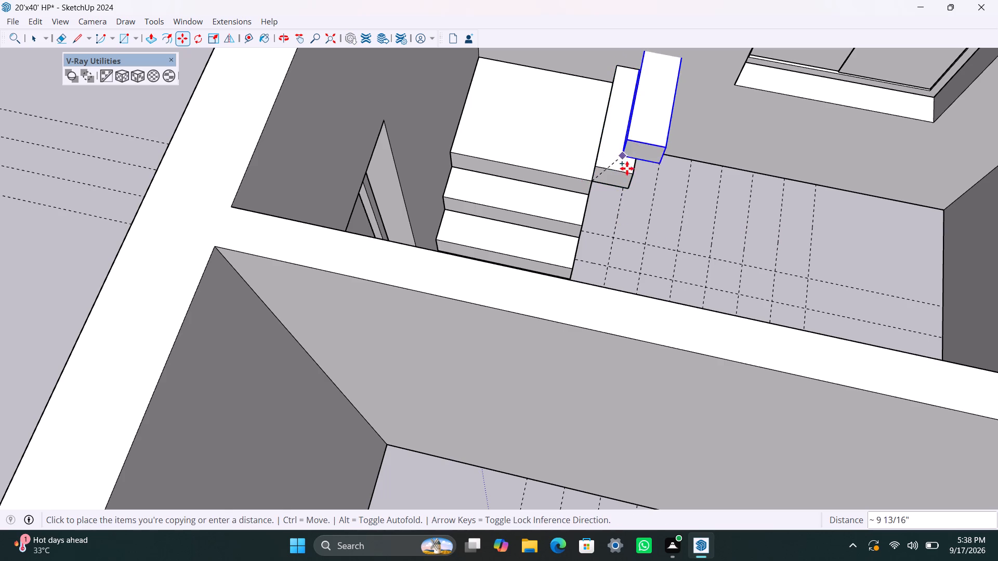
pyautogui.click(629, 172)
pyautogui.click(632, 171)
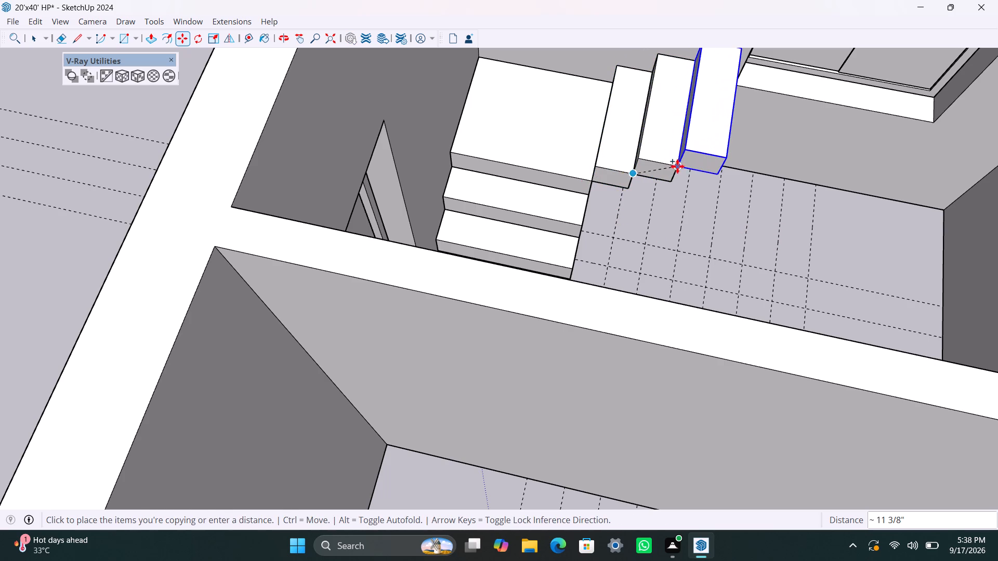
pyautogui.click(678, 167)
pyautogui.keyDown('ctrl'); pyautogui.click(678, 167); pyautogui.keyUp('ctrl')
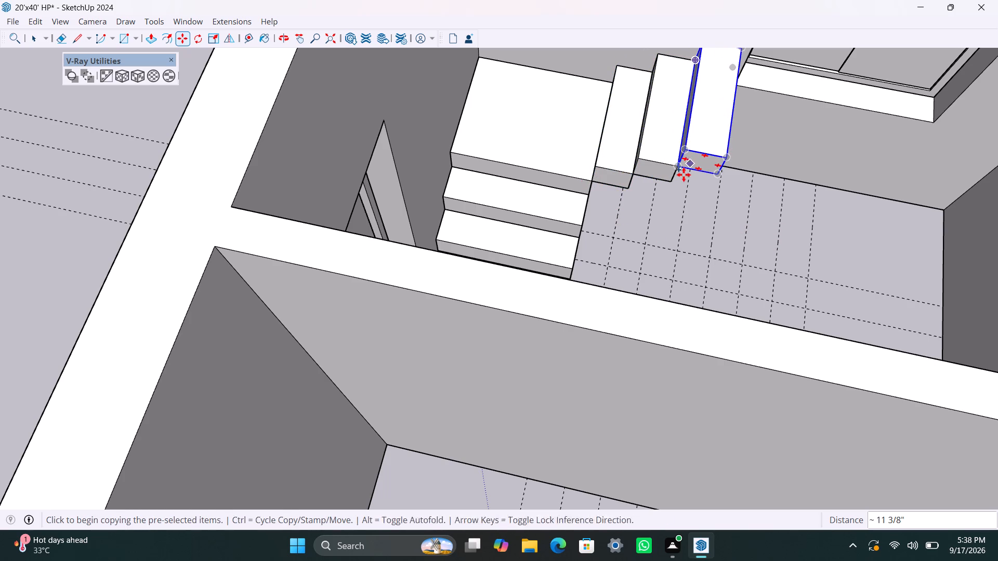
pyautogui.keyDown('ctrl'); pyautogui.click(680, 171); pyautogui.keyUp('ctrl')
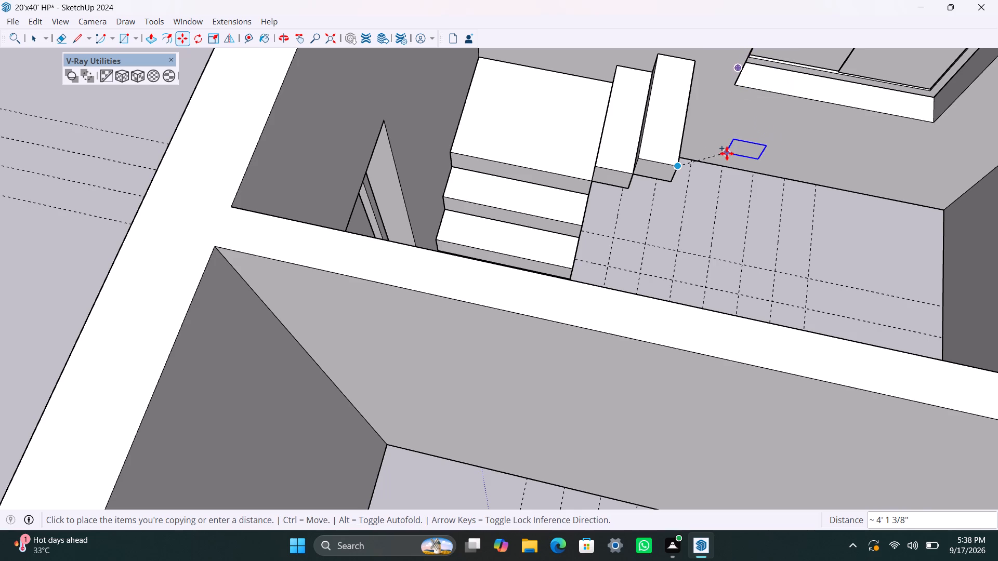
pyautogui.click(724, 156)
# Add four more corner-to-corner copies of the step to carry the flight further up along the windowed wall.
pyautogui.click(727, 156)
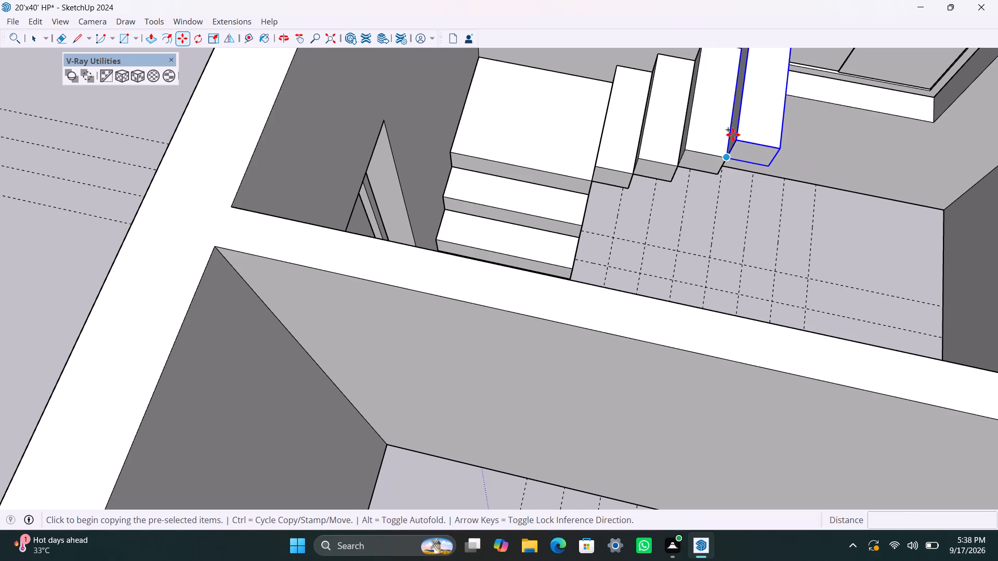
pyautogui.click(776, 151)
pyautogui.click(776, 153)
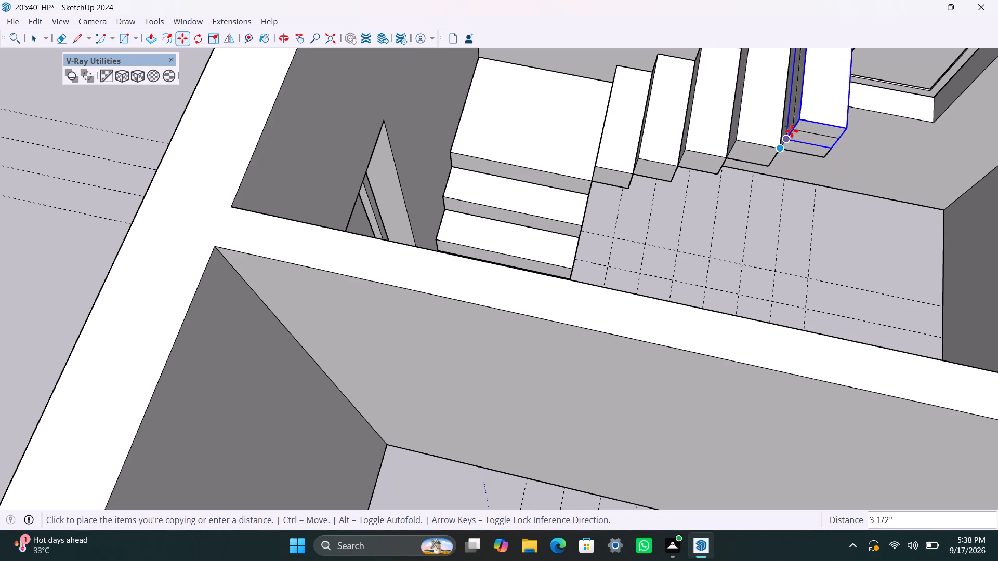
pyautogui.click(841, 137)
pyautogui.click(841, 141)
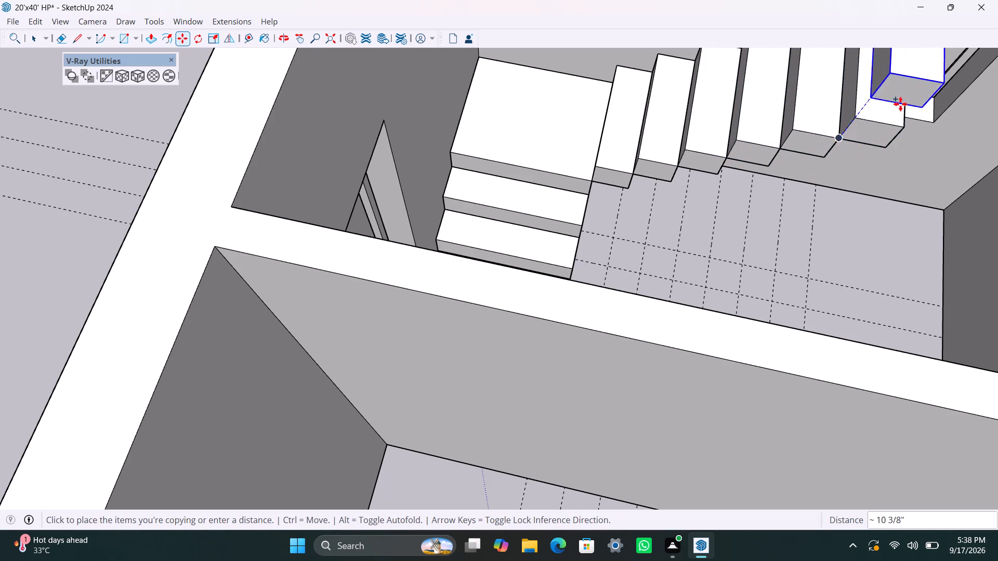
pyautogui.click(907, 125)
pyautogui.scroll(-7, 866, 180)
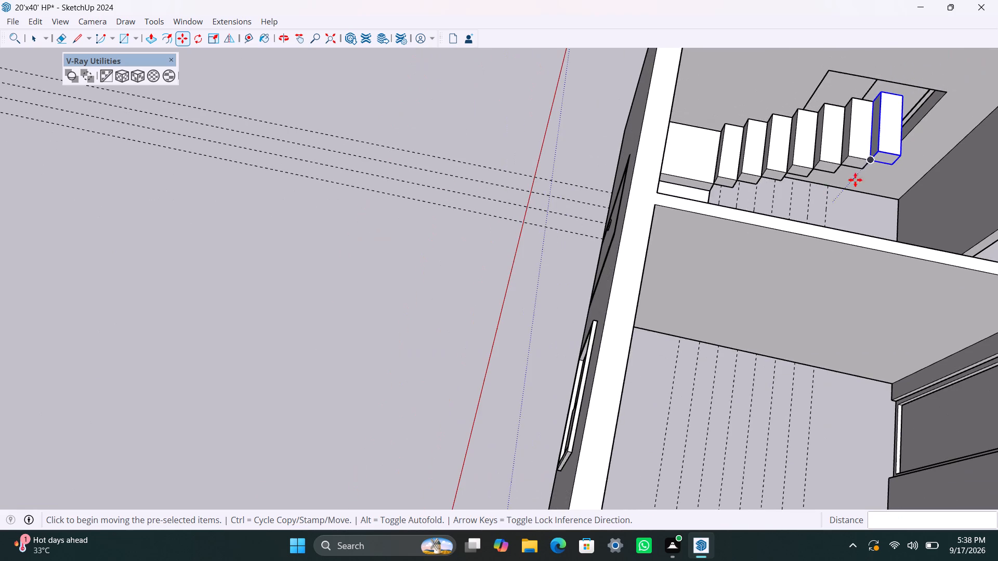
pyautogui.keyDown('shift'); pyautogui.moveTo(873, 158); pyautogui.dragTo(714, 180, button='middle'); pyautogui.keyUp('shift')
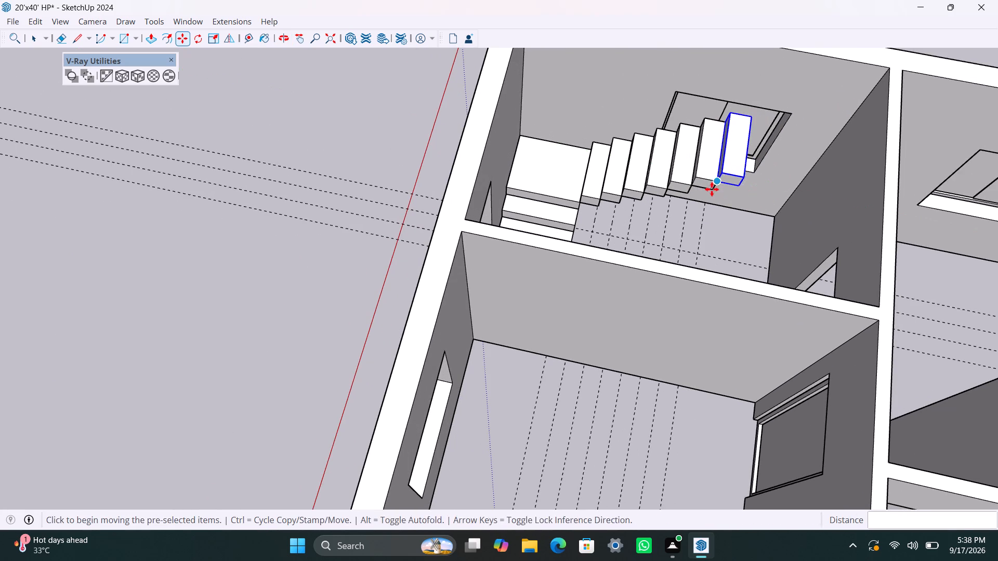
pyautogui.keyDown('ctrl'); pyautogui.click(715, 181); pyautogui.keyUp('ctrl')
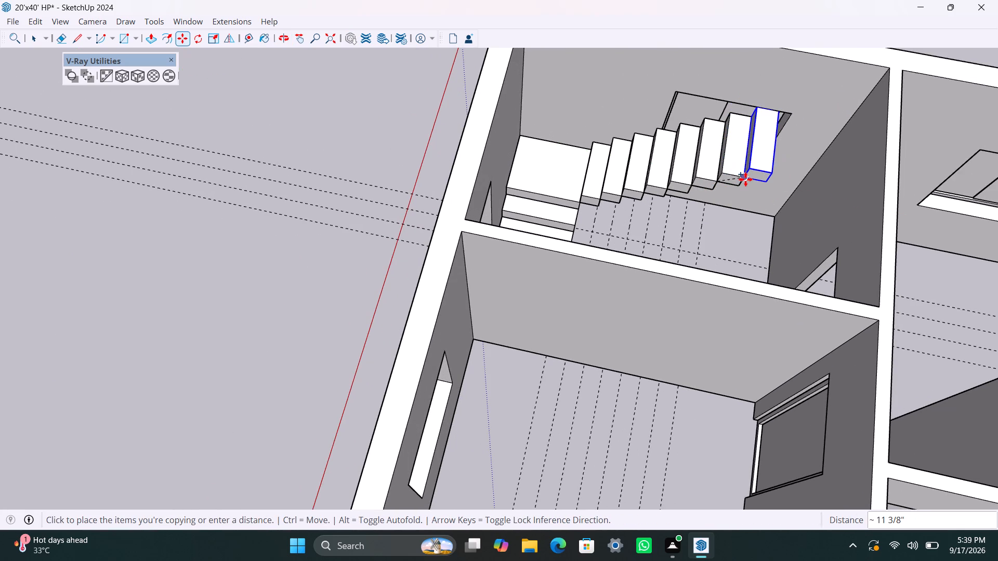
pyautogui.click(745, 179)
# Examine the flight along the windowed wall from several angles, checking the remaining space beyond its top step.
pyautogui.scroll(2, 655, 240)
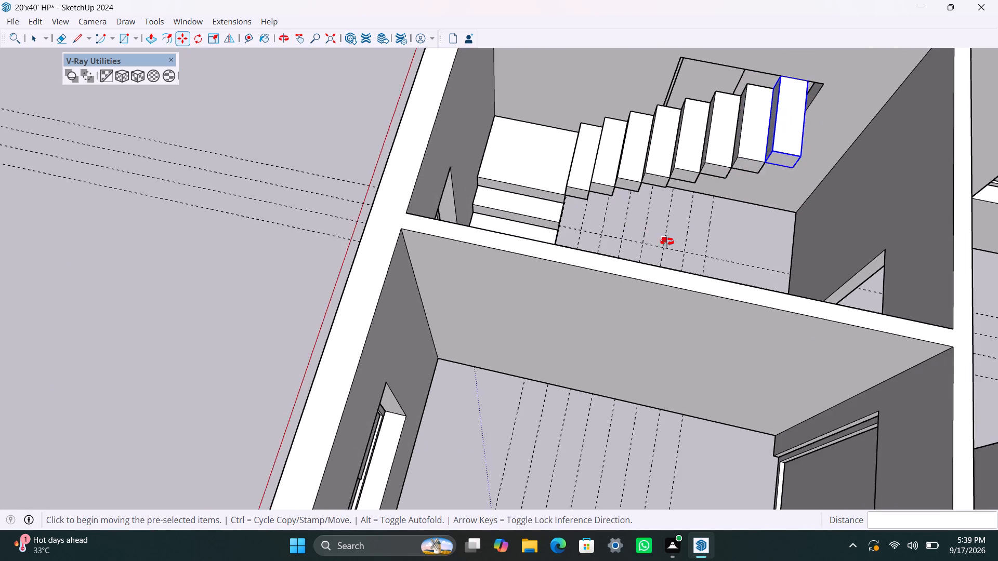
pyautogui.moveTo(667, 242); pyautogui.dragTo(498, 191, button='middle')
pyautogui.moveTo(723, 334); pyautogui.dragTo(496, 238, button='middle')
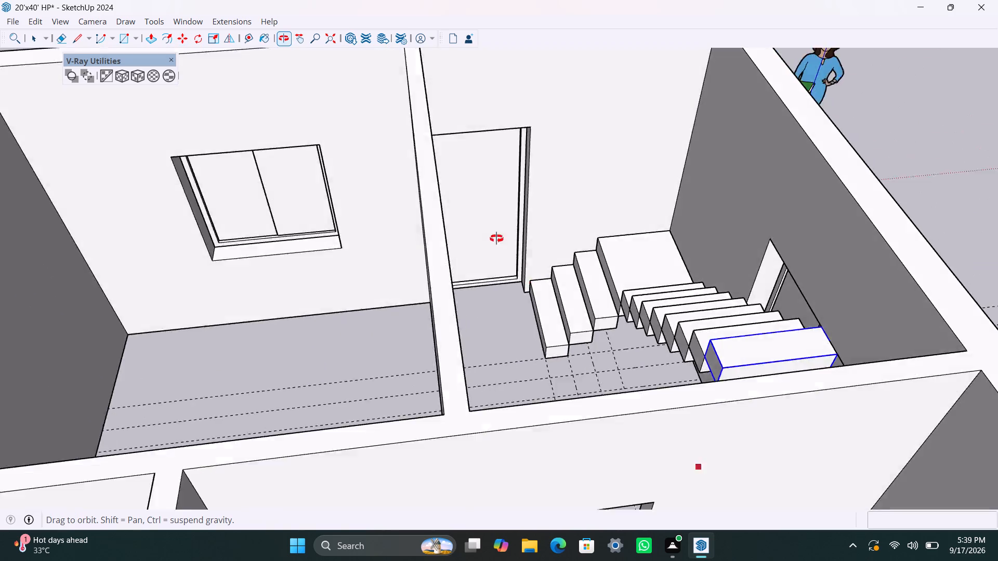
pyautogui.moveTo(496, 238); pyautogui.dragTo(499, 316, button='middle')
pyautogui.scroll(-2, 576, 374)
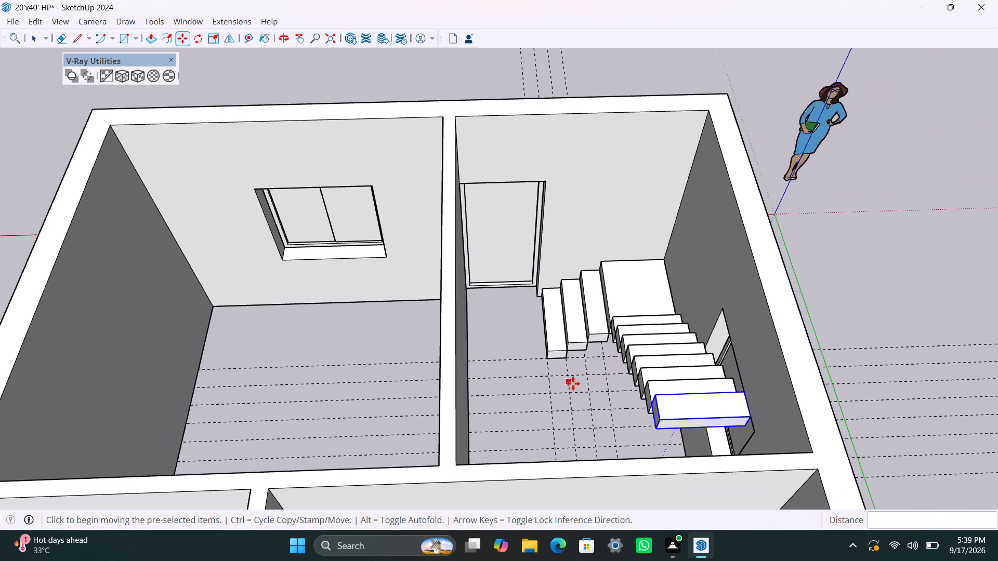
pyautogui.moveTo(575, 419); pyautogui.dragTo(561, 495, button='middle')
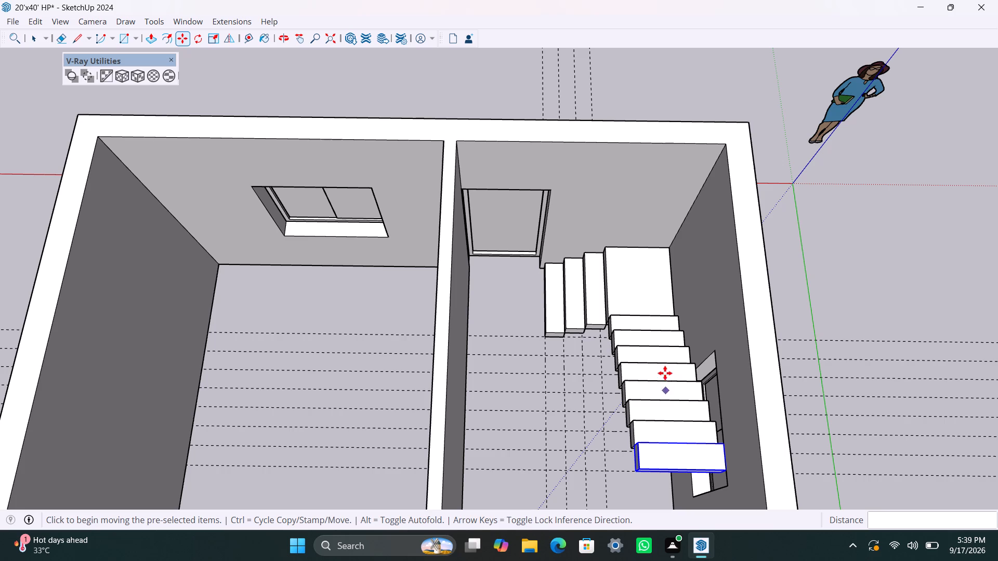
pyautogui.scroll(-2, 591, 434)
pyautogui.moveTo(547, 432); pyautogui.dragTo(798, 481, button='middle')
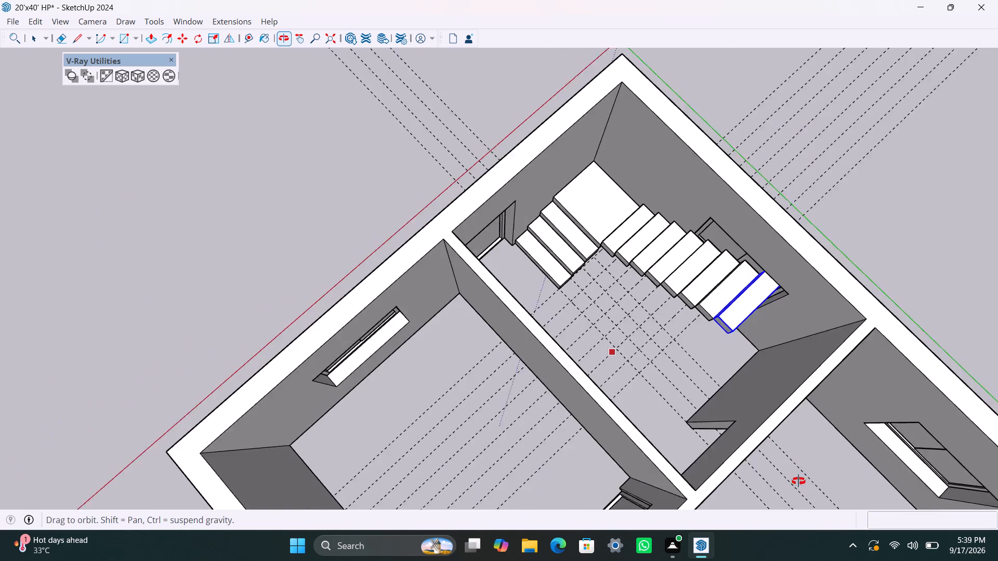
pyautogui.moveTo(798, 481); pyautogui.dragTo(798, 478, button='middle')
pyautogui.scroll(5, 757, 299)
pyautogui.moveTo(745, 329); pyautogui.dragTo(659, 300, button='middle')
# Inside the top step's group, extend its outer face about 2' 3 7/16" to the room's end wall to form a second landing.
pyautogui.press('space')
pyautogui.press('space')
pyautogui.press('space')
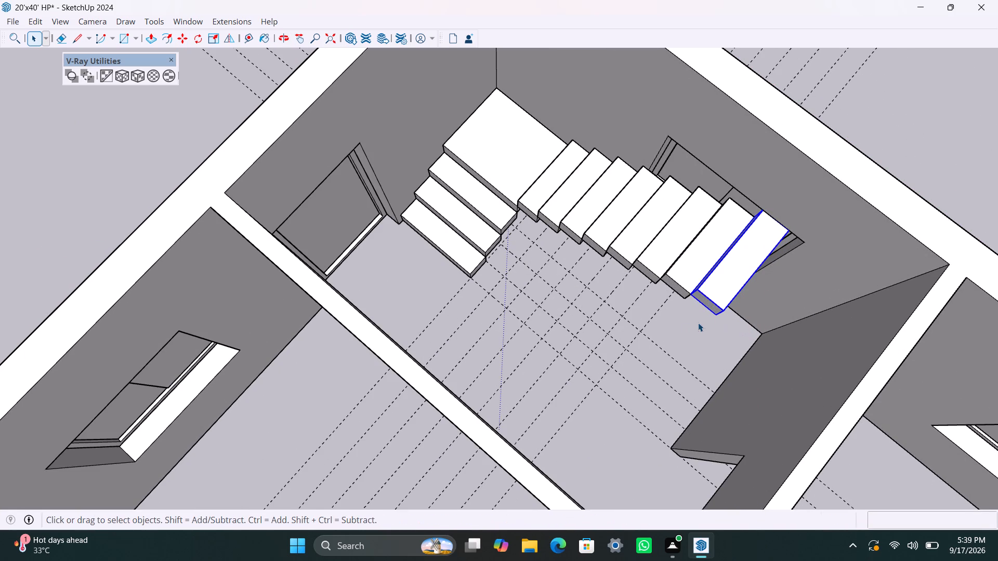
pyautogui.scroll(-1, 697, 328)
pyautogui.moveTo(694, 335); pyautogui.dragTo(605, 320, button='middle')
pyautogui.scroll(2, 741, 363)
pyautogui.moveTo(744, 348); pyautogui.dragTo(691, 289, button='middle')
pyautogui.press('space')
pyautogui.scroll(1, 712, 330)
pyautogui.tripleClick(711, 333)
pyautogui.scroll(3, 710, 331)
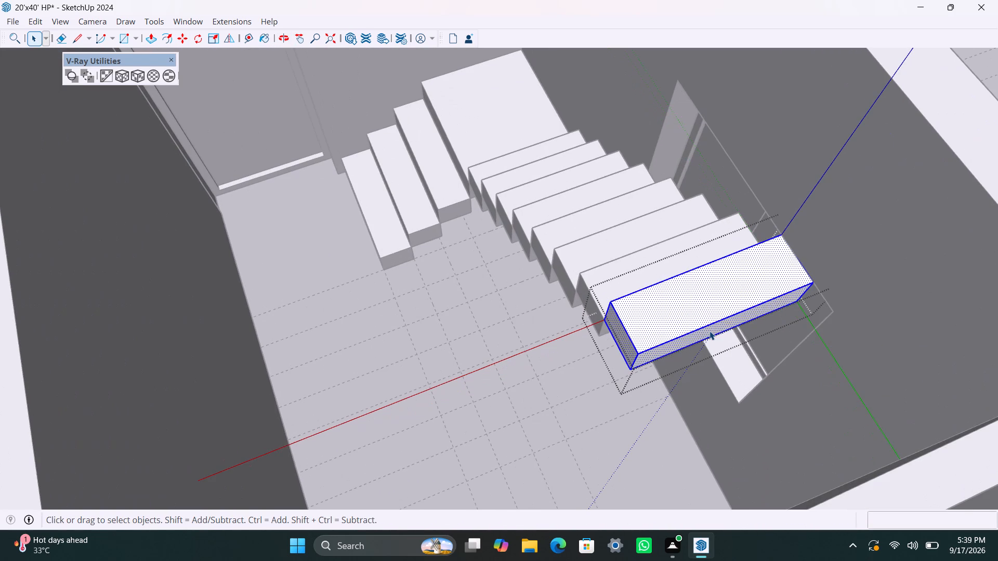
pyautogui.click(710, 331)
pyautogui.press('p')
pyautogui.moveTo(710, 331); pyautogui.dragTo(843, 485)
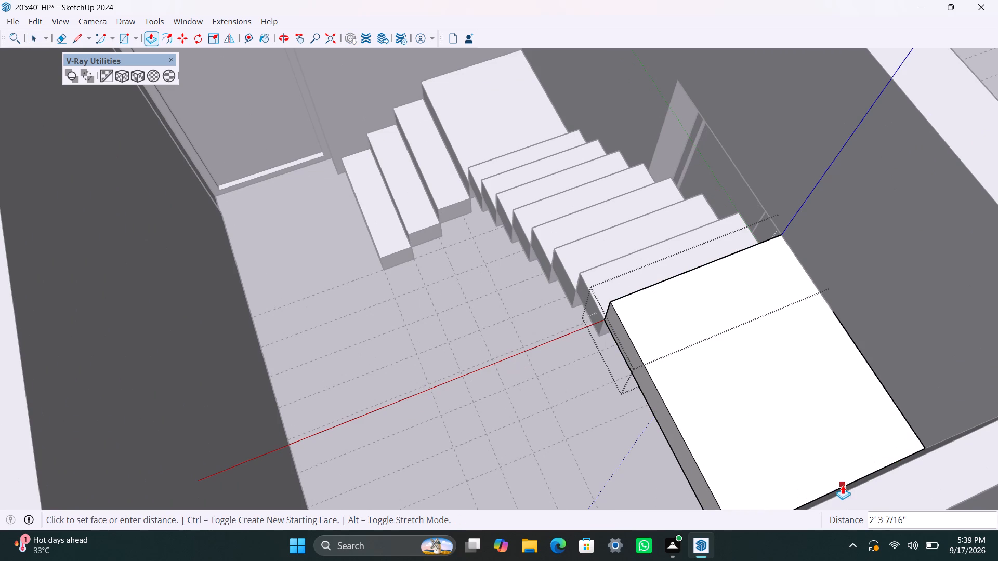
pyautogui.moveTo(843, 485); pyautogui.dragTo(843, 486)
pyautogui.scroll(-5, 626, 370)
pyautogui.moveTo(601, 430); pyautogui.dragTo(861, 510, button='middle')
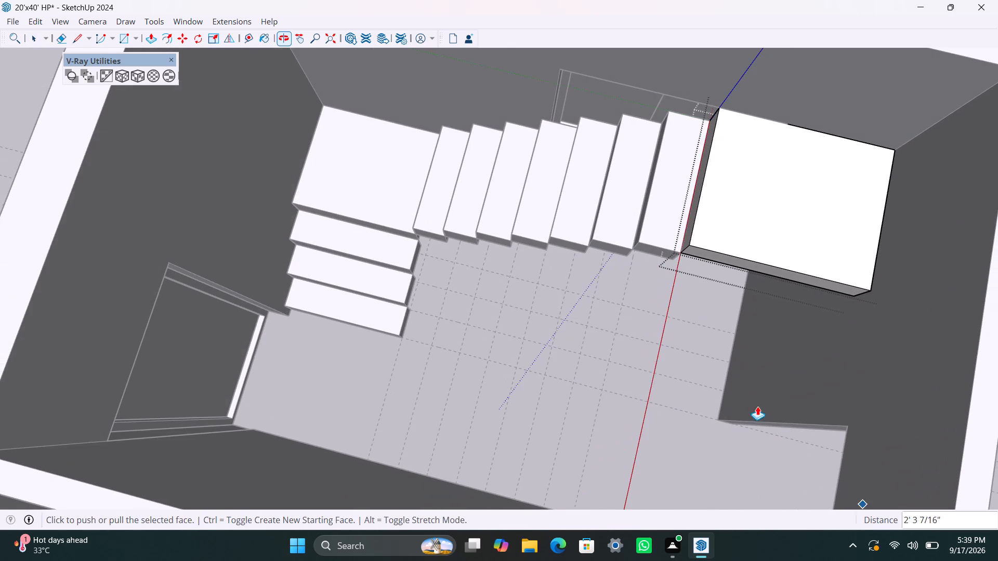
pyautogui.press('space')
pyautogui.moveTo(568, 398); pyautogui.dragTo(554, 403)
pyautogui.click(477, 378)
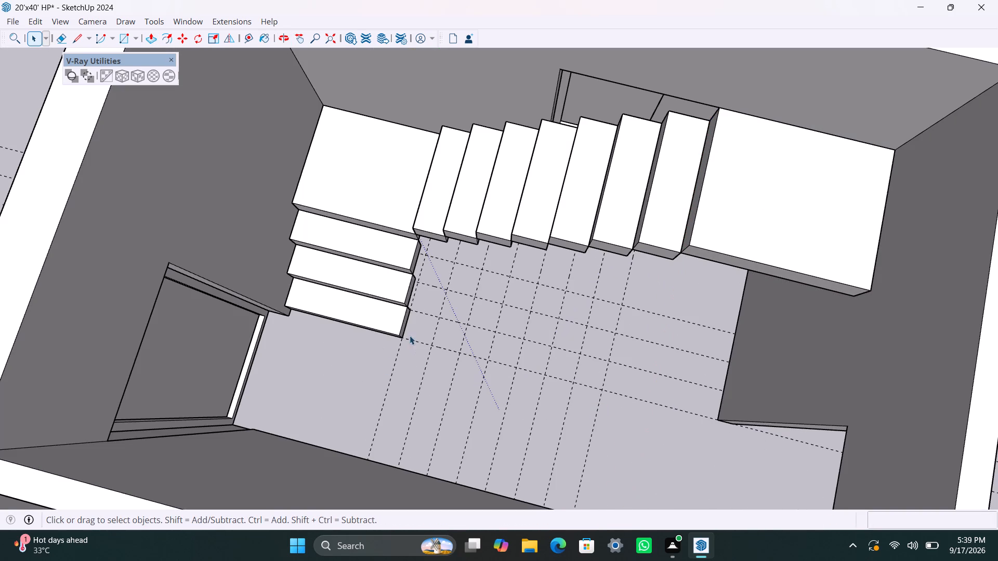
# Copy the first flight's lowest step to the second landing's open side and seat its bottom corner on the landing's top corner.
pyautogui.click(374, 316)
pyautogui.press('m')
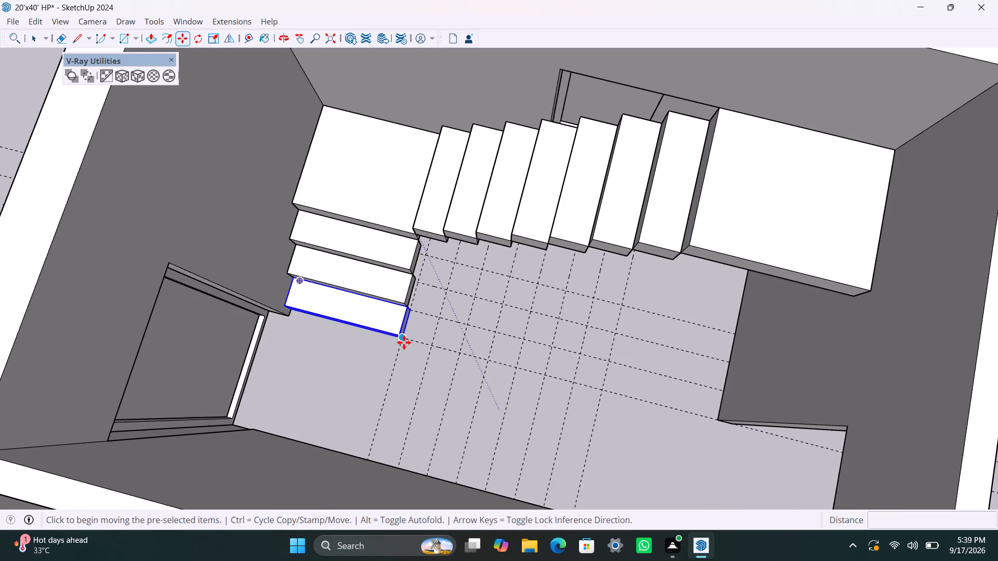
pyautogui.click(414, 311)
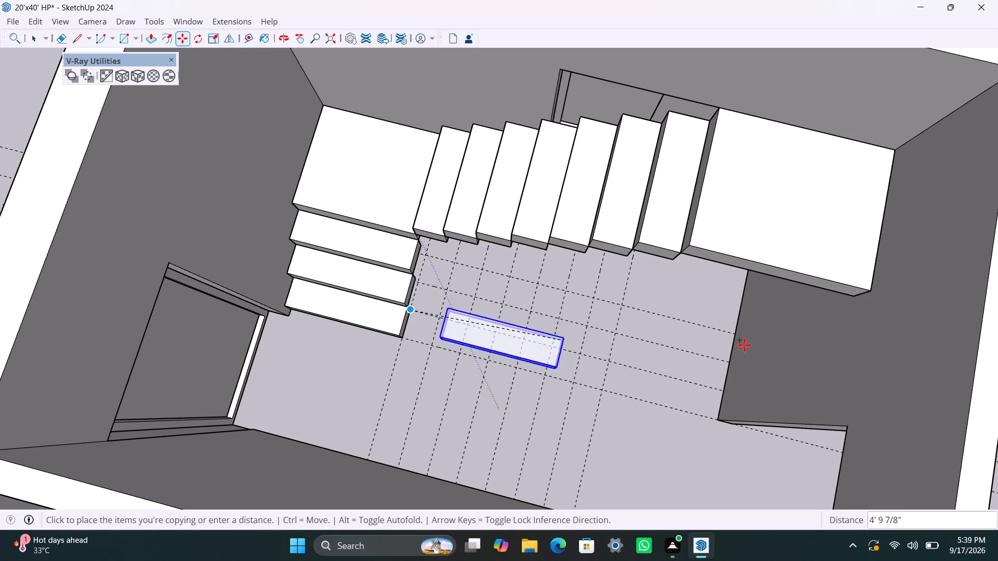
pyautogui.click(878, 284)
pyautogui.scroll(2, 745, 265)
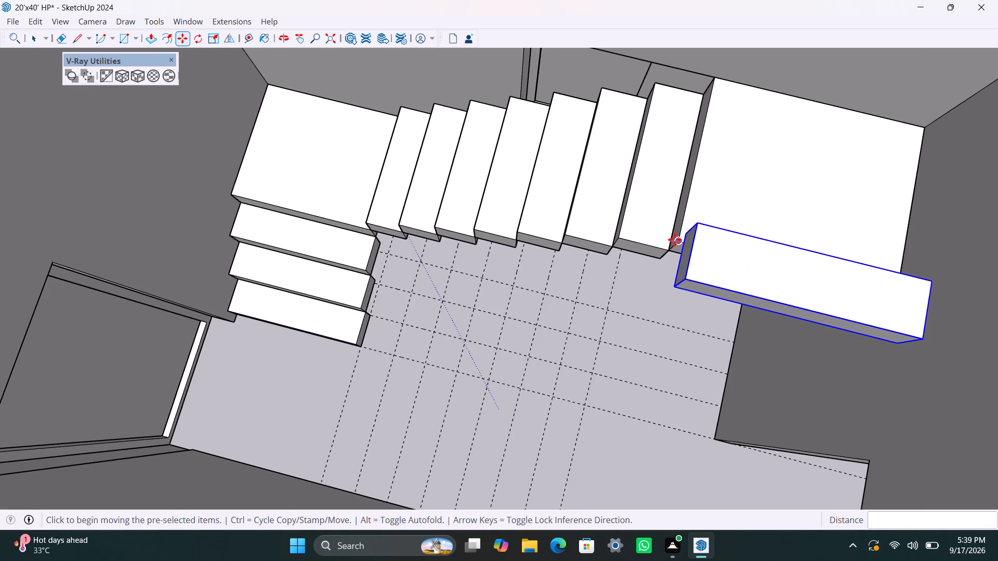
pyautogui.click(685, 235)
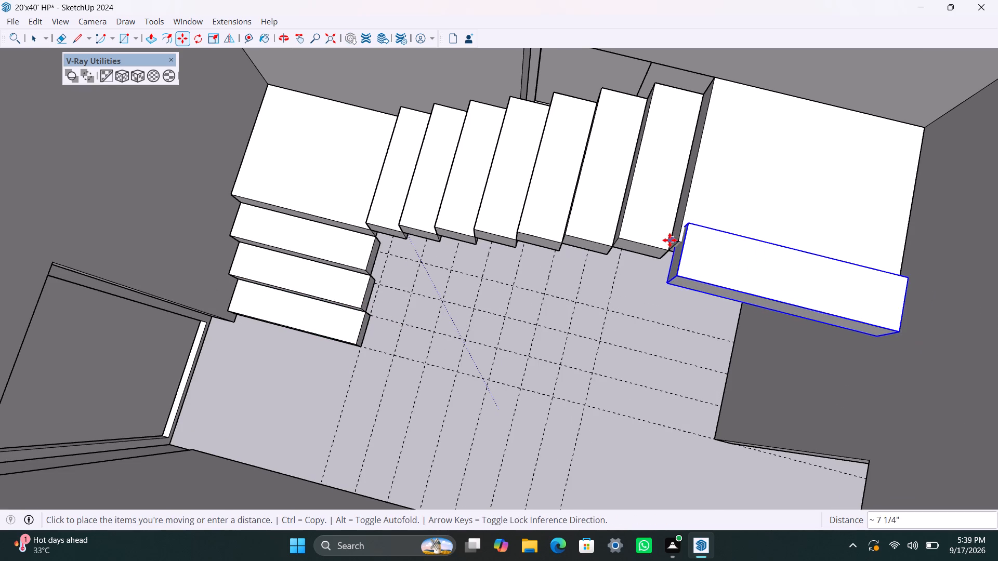
pyautogui.click(700, 217)
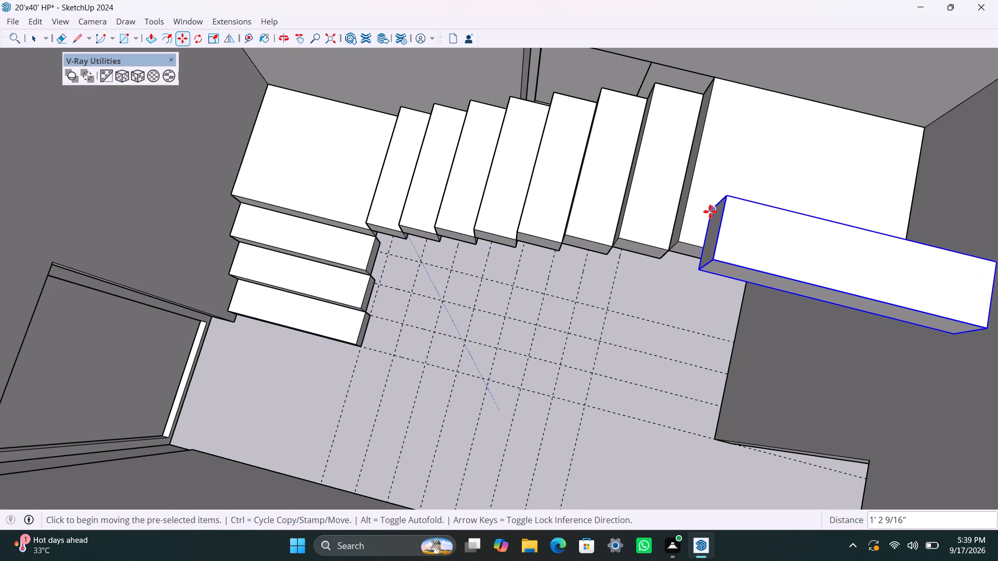
pyautogui.click(710, 211)
pyautogui.click(675, 240)
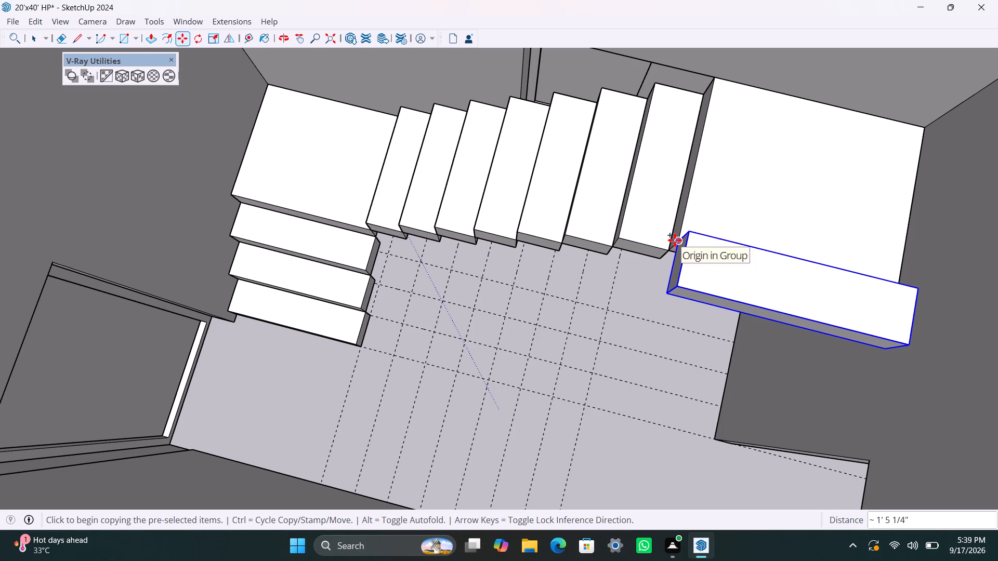
# Copy the new step corner to corner twice to make a three-step flight rising from the second landing.
pyautogui.click(676, 239)
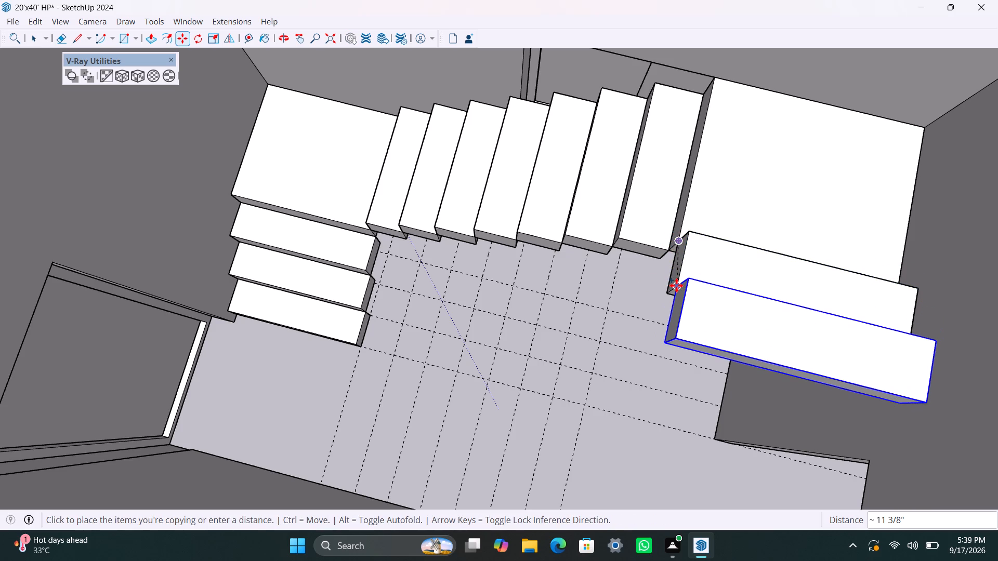
pyautogui.click(676, 285)
pyautogui.click(676, 286)
pyautogui.click(676, 331)
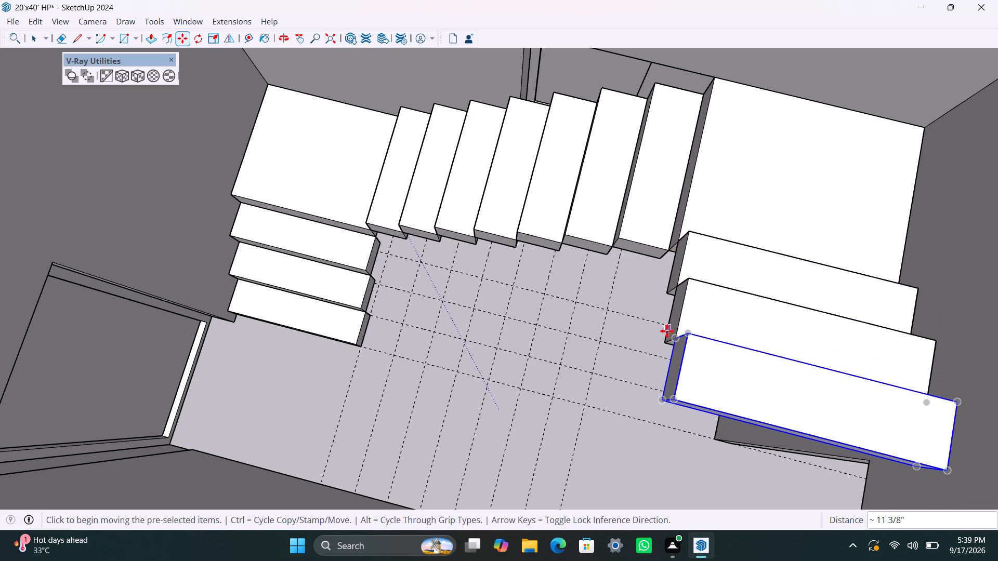
pyautogui.press('space')
# Examine the whole staircase and its top flight from several angles around the front room.
pyautogui.scroll(-10, 622, 298)
pyautogui.moveTo(816, 332); pyautogui.dragTo(170, 267, button='middle')
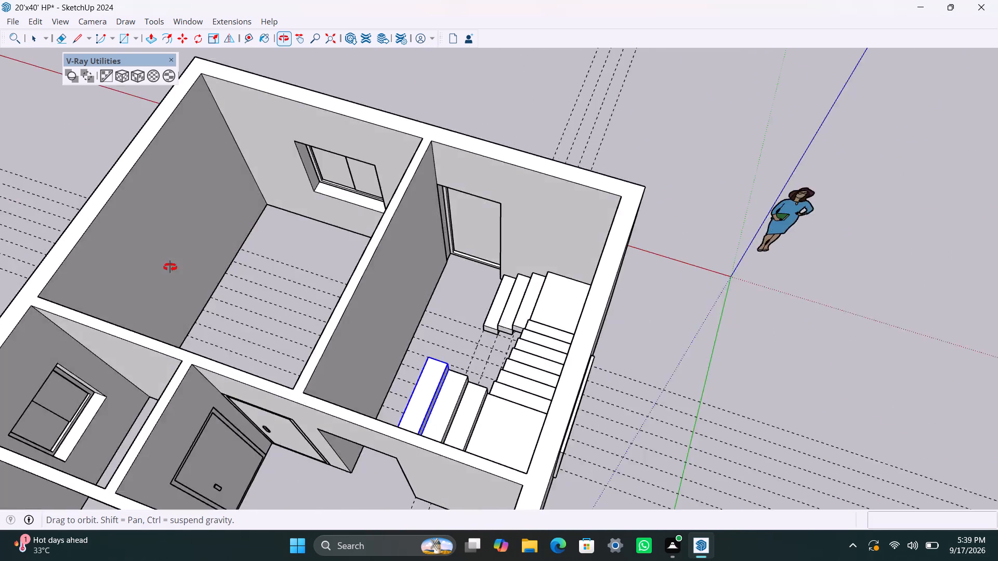
pyautogui.moveTo(170, 267); pyautogui.dragTo(0, 261, button='middle')
pyautogui.scroll(3, 311, 257)
pyautogui.moveTo(396, 299); pyautogui.dragTo(195, 271, button='middle')
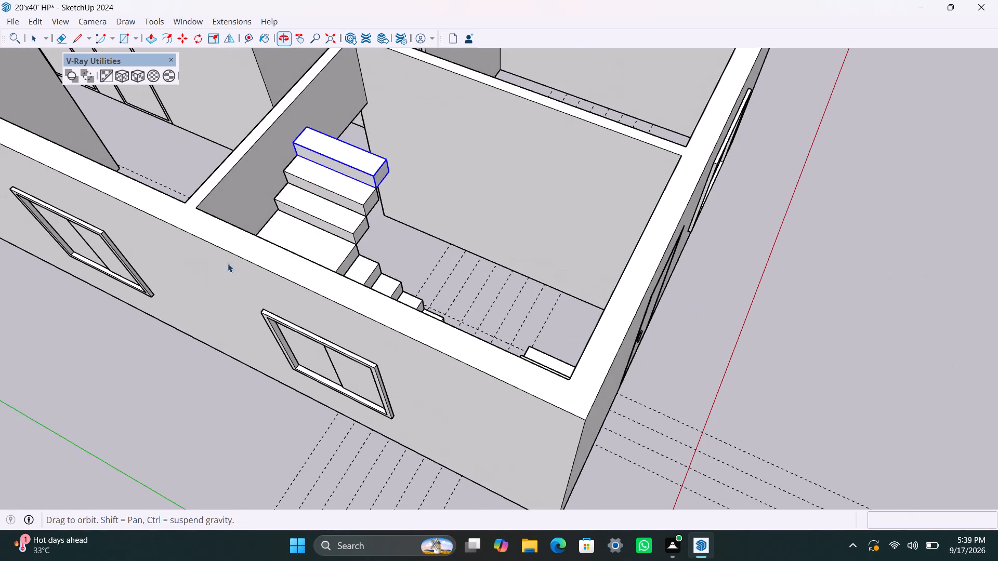
pyautogui.scroll(-3, 362, 195)
pyautogui.moveTo(412, 246); pyautogui.dragTo(340, 304, button='middle')
pyautogui.scroll(-2, 378, 259)
pyautogui.keyDown('shift'); pyautogui.moveTo(385, 257); pyautogui.dragTo(388, 284, button='middle'); pyautogui.keyUp('shift')
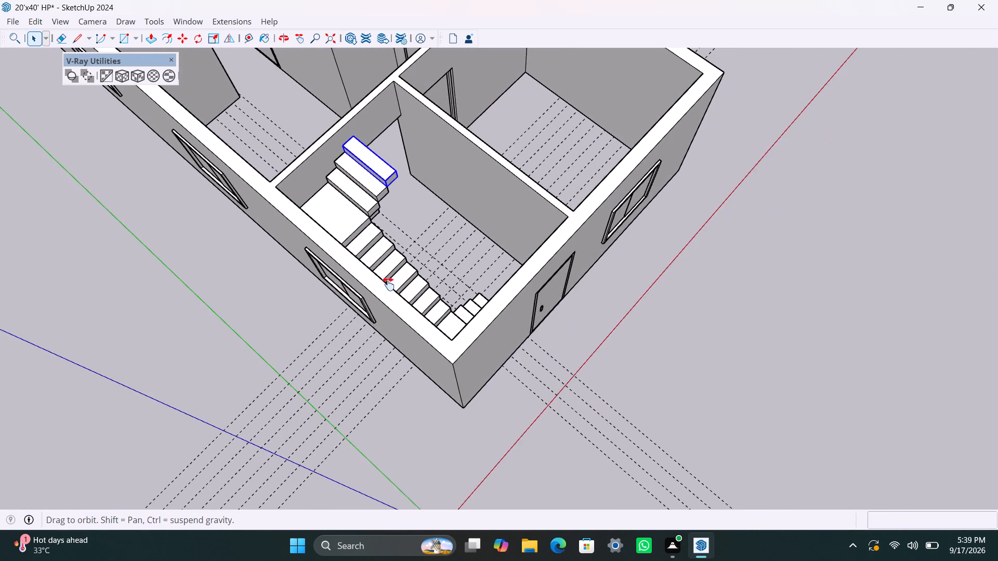
pyautogui.keyDown('shift'); pyautogui.moveTo(388, 284); pyautogui.dragTo(386, 382, button='middle'); pyautogui.keyUp('shift')
pyautogui.scroll(1, 384, 284)
pyautogui.scroll(2, 348, 309)
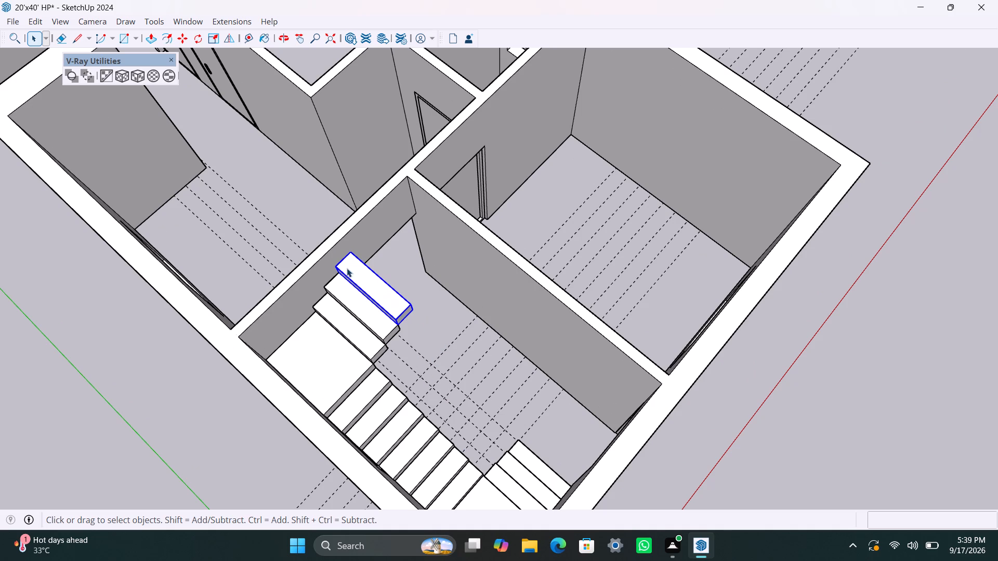
# Copy the top flight's highest step upward and seat the copy's bottom corner on the top back corner of the step below.
pyautogui.press('m')
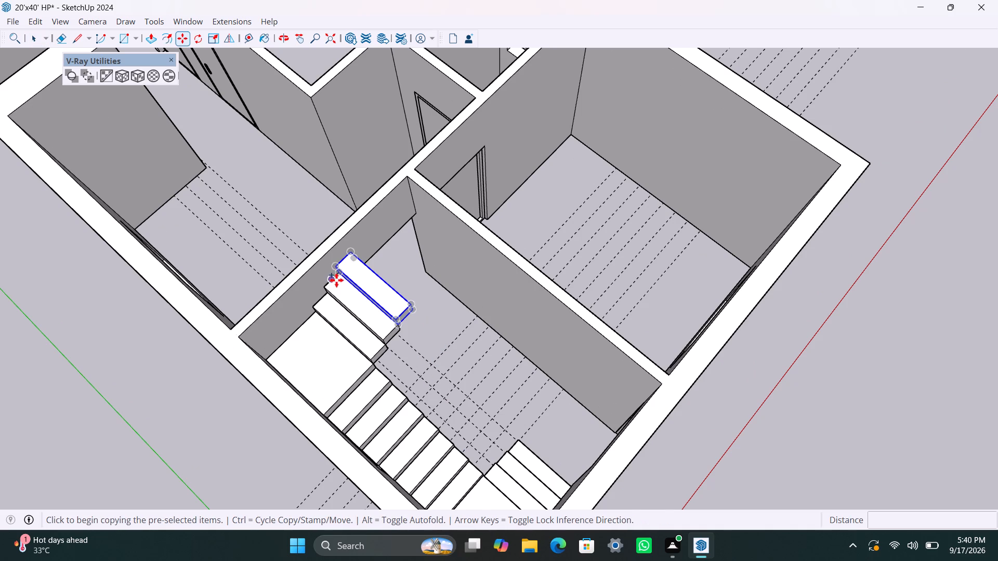
pyautogui.click(337, 270)
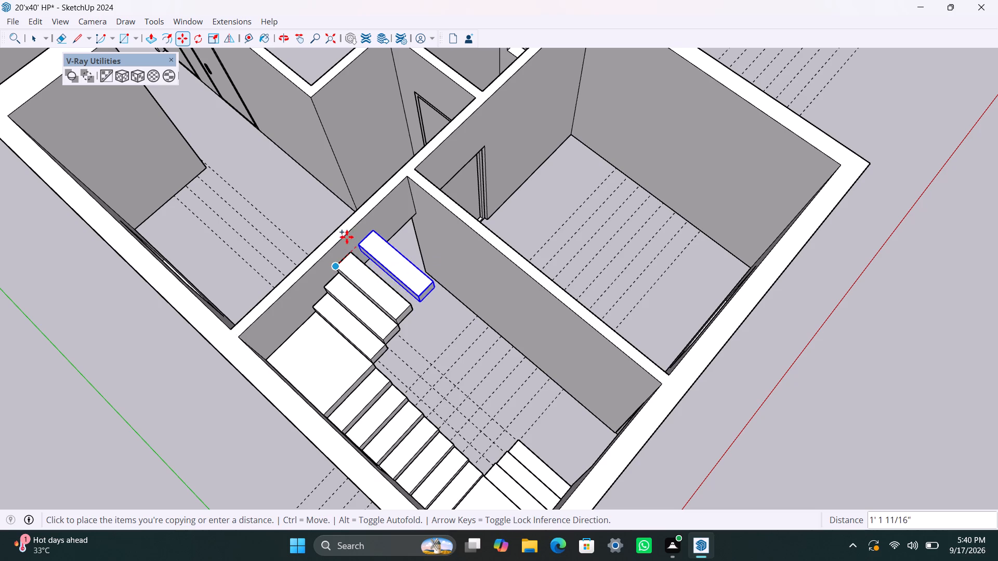
pyautogui.click(337, 249)
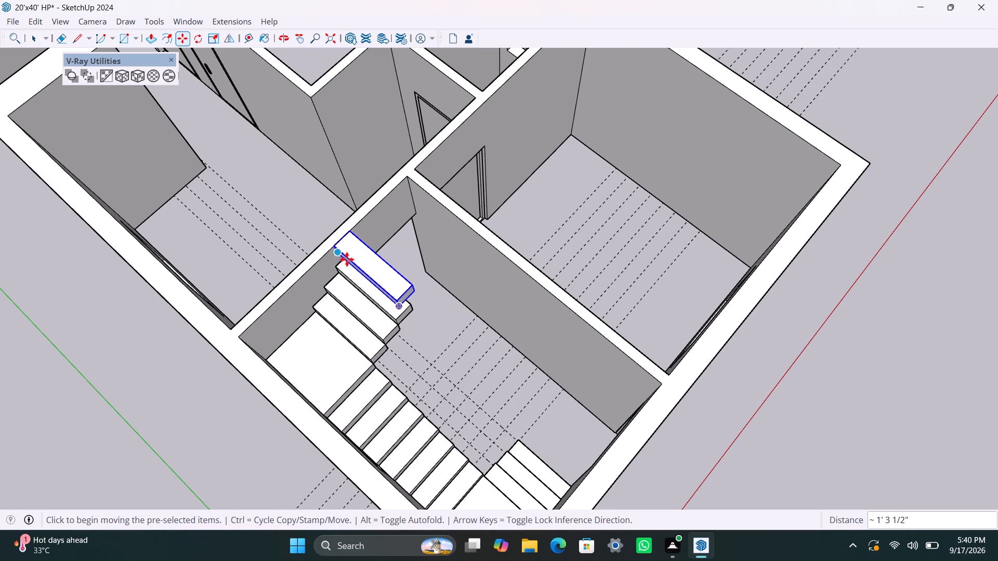
pyautogui.scroll(9, 347, 259)
pyautogui.click(333, 240)
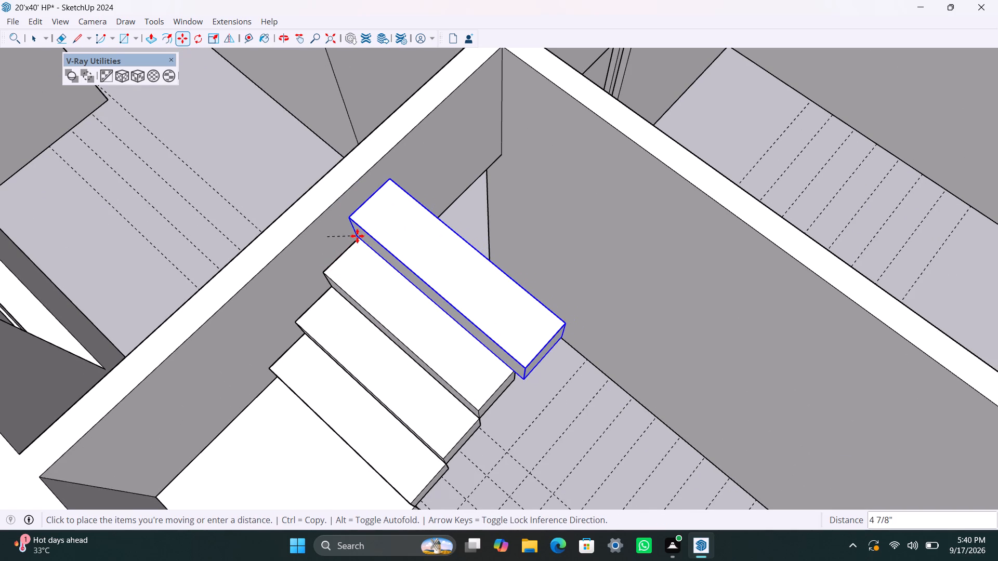
pyautogui.click(366, 227)
pyautogui.scroll(7, 372, 234)
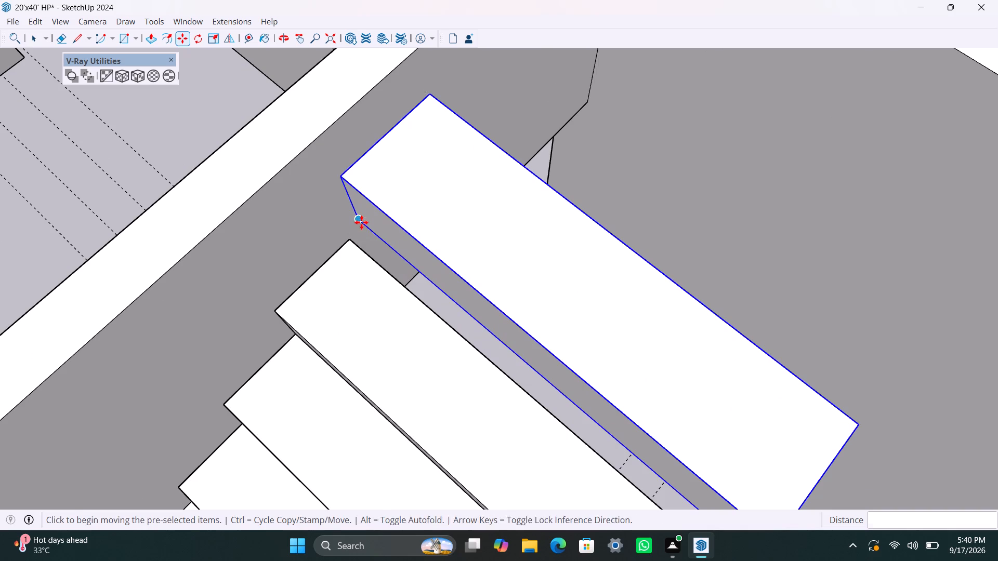
pyautogui.click(361, 222)
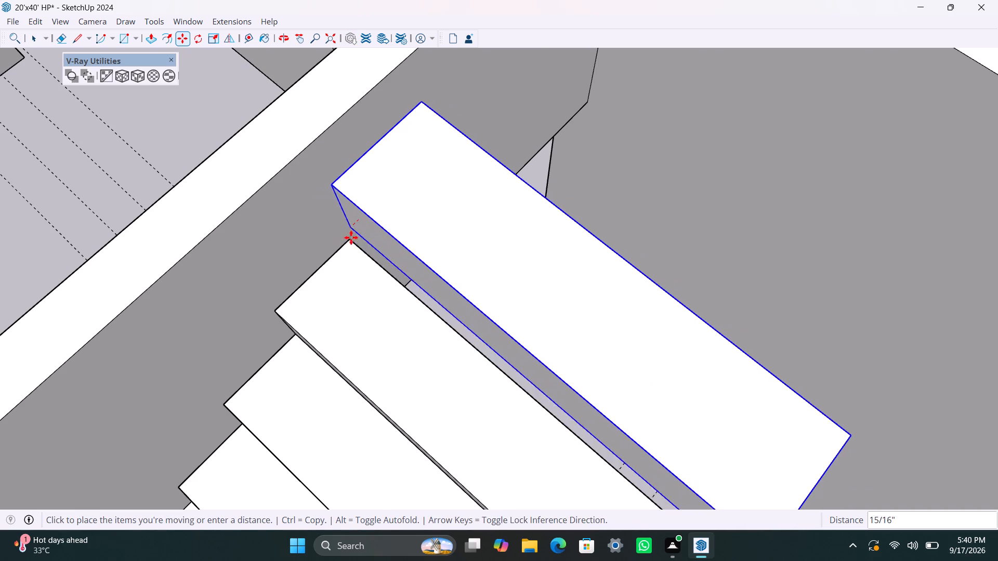
pyautogui.click(351, 241)
pyautogui.scroll(7, 348, 231)
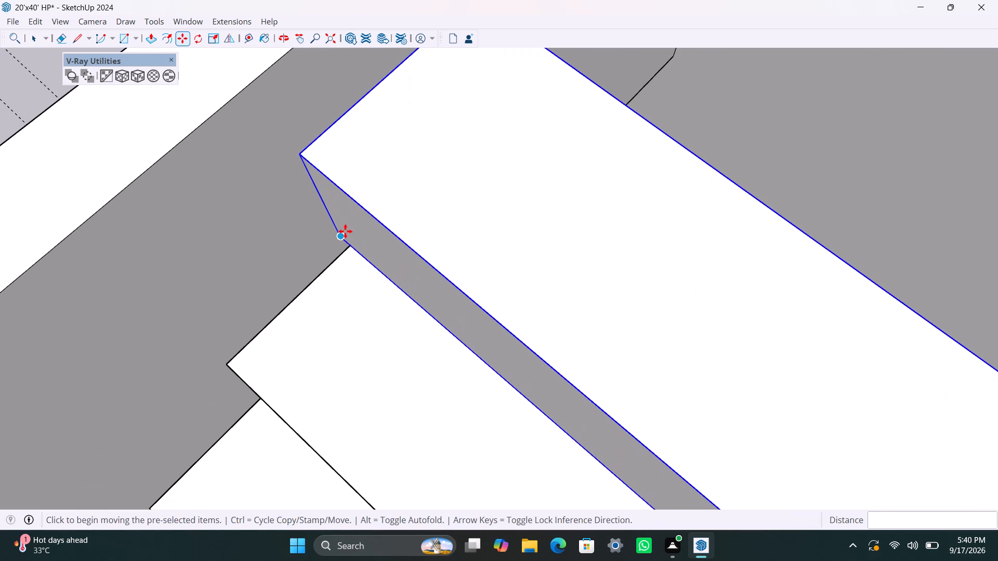
pyautogui.click(344, 234)
pyautogui.click(356, 243)
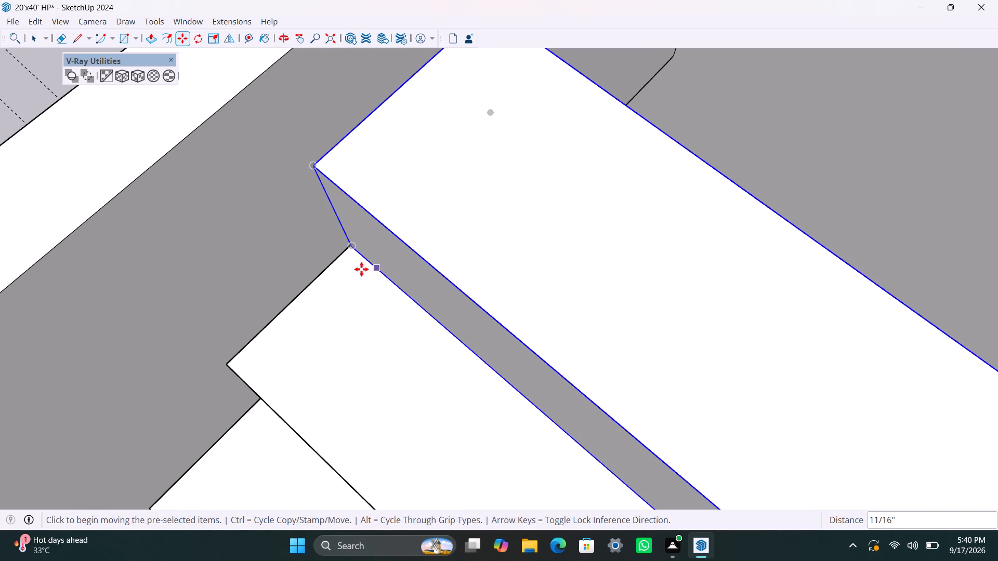
pyautogui.scroll(11, 343, 248)
pyautogui.click(353, 243)
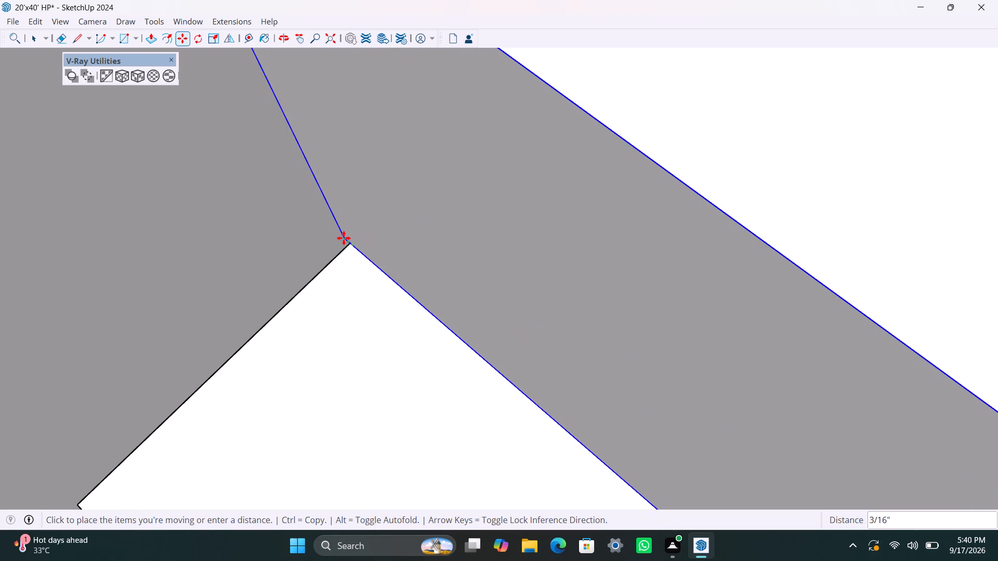
pyautogui.click(350, 240)
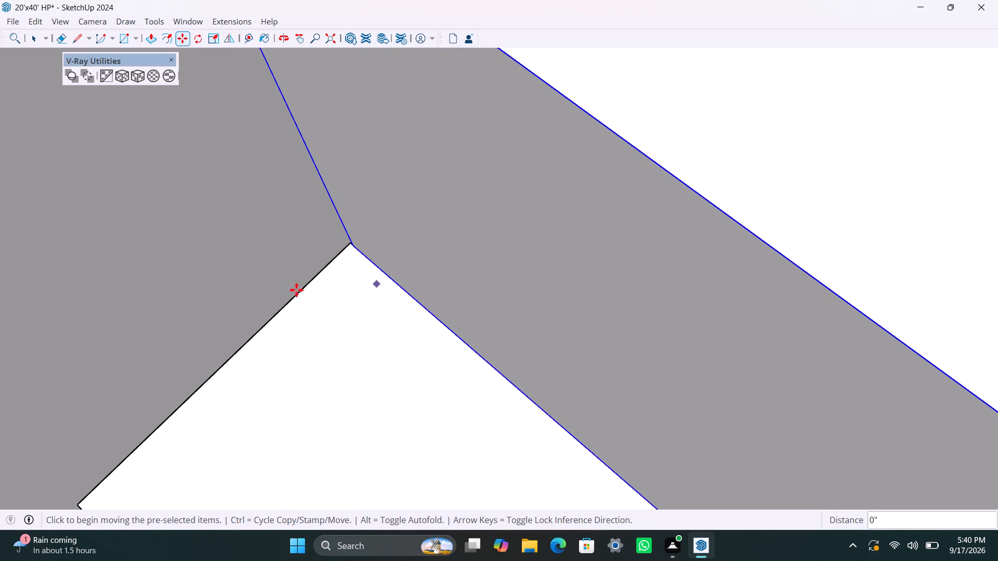
# Copy the new highest step corner to corner once more to make a five-step top flight, and save the model.
pyautogui.scroll(-5, 295, 311)
pyautogui.scroll(-18, 318, 322)
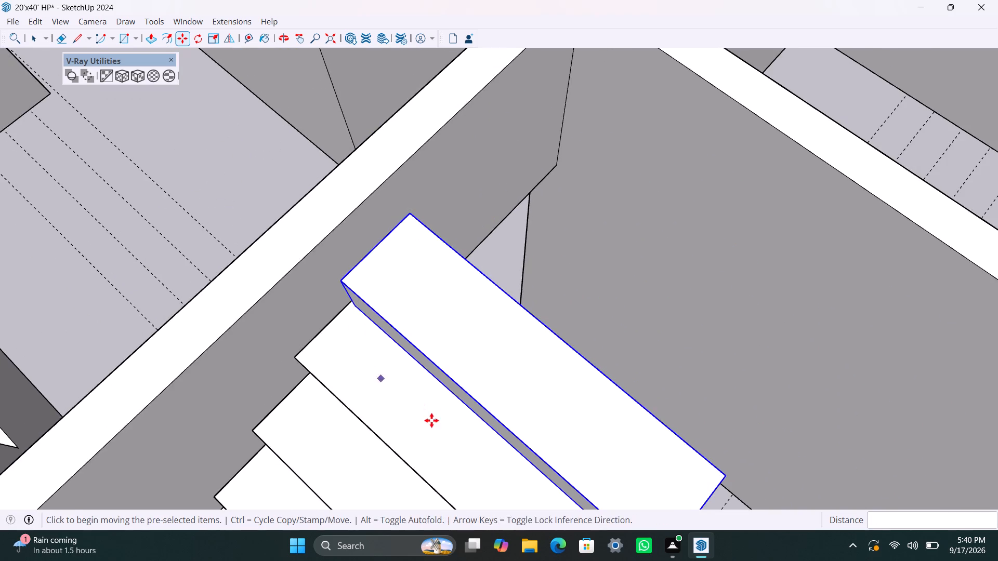
pyautogui.moveTo(439, 425); pyautogui.dragTo(686, 417, button='middle')
pyautogui.scroll(5, 474, 386)
pyautogui.scroll(-4, 415, 379)
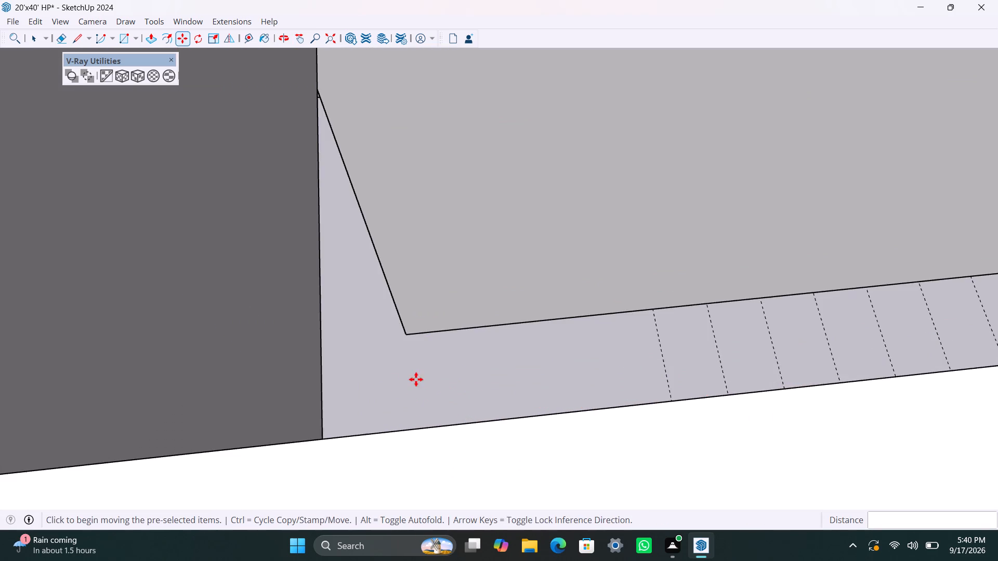
pyautogui.click(373, 379)
pyautogui.click(331, 397)
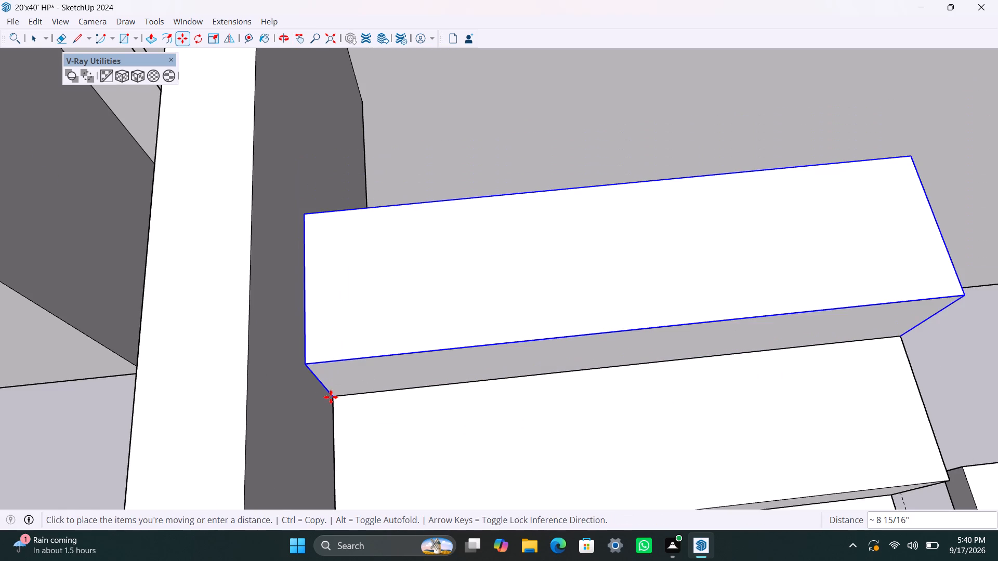
pyautogui.click(330, 397)
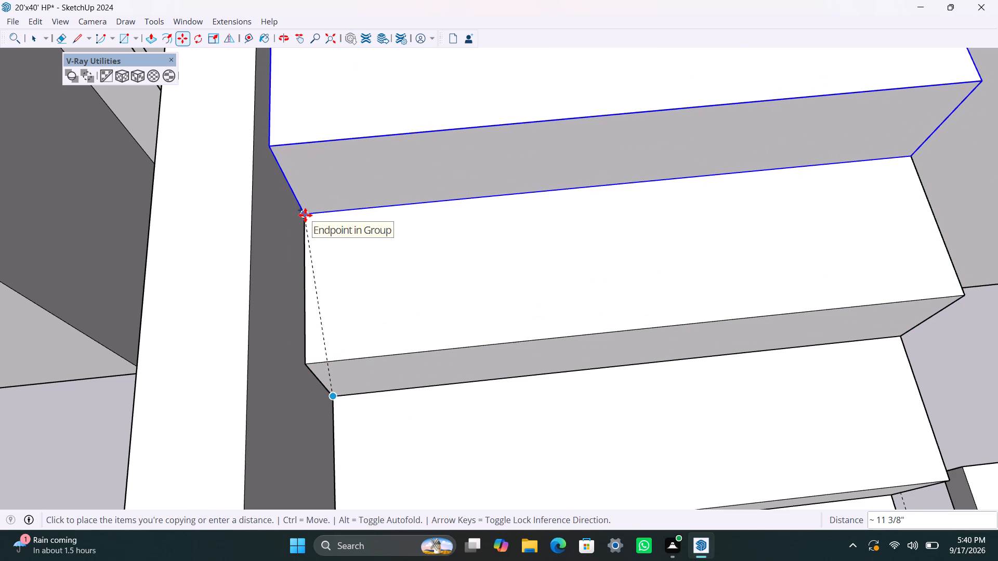
pyautogui.click(305, 215)
pyautogui.scroll(-19, 332, 256)
pyautogui.scroll(-4, 536, 310)
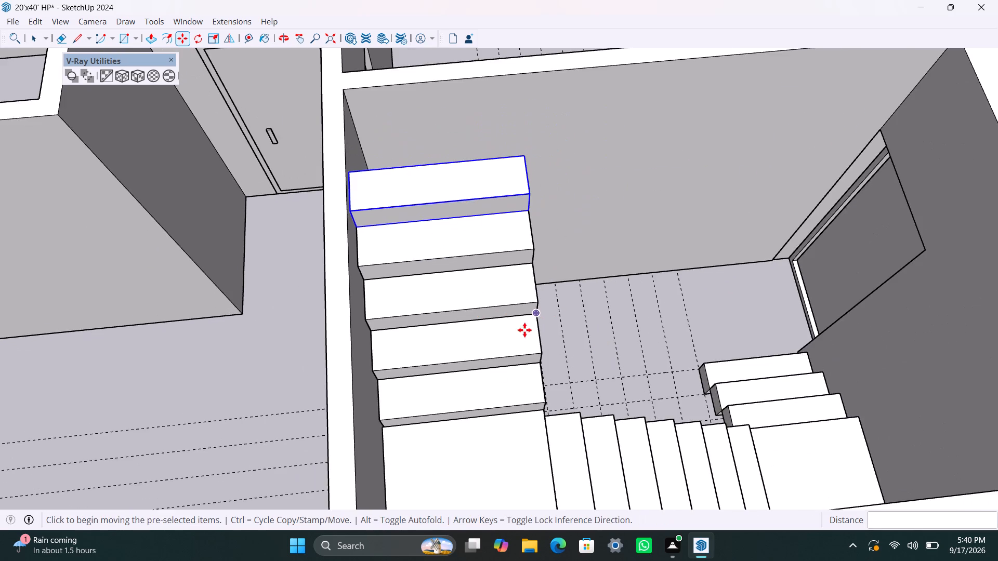
pyautogui.scroll(-1, 524, 330)
pyautogui.moveTo(503, 377); pyautogui.dragTo(390, 353, button='middle')
pyautogui.hotkey('ctrl', 's')
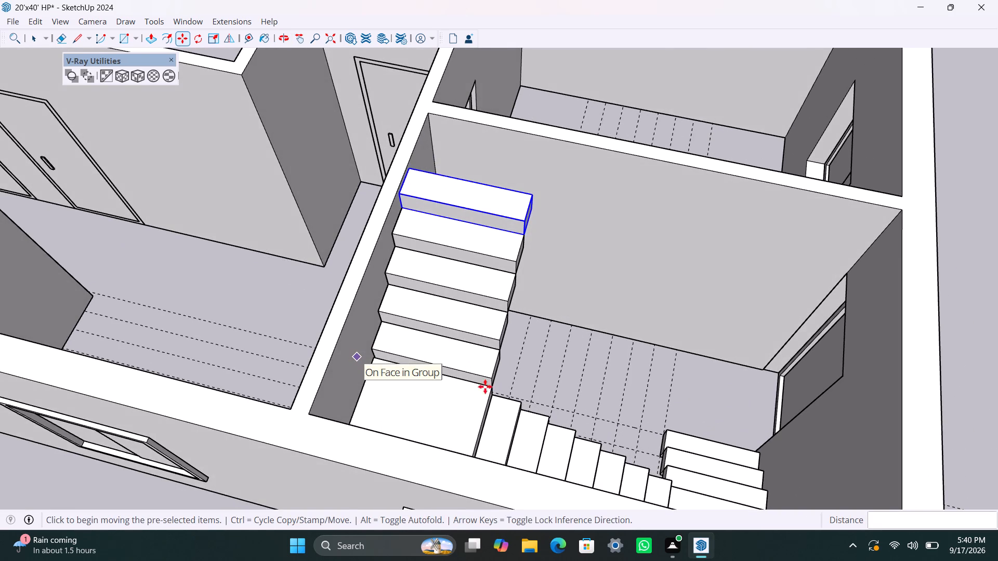
# Examine the finished staircase and the whole open-top house from the front and from above.
pyautogui.scroll(-4, 489, 405)
pyautogui.moveTo(574, 418); pyautogui.dragTo(191, 326, button='middle')
pyautogui.scroll(-8, 443, 334)
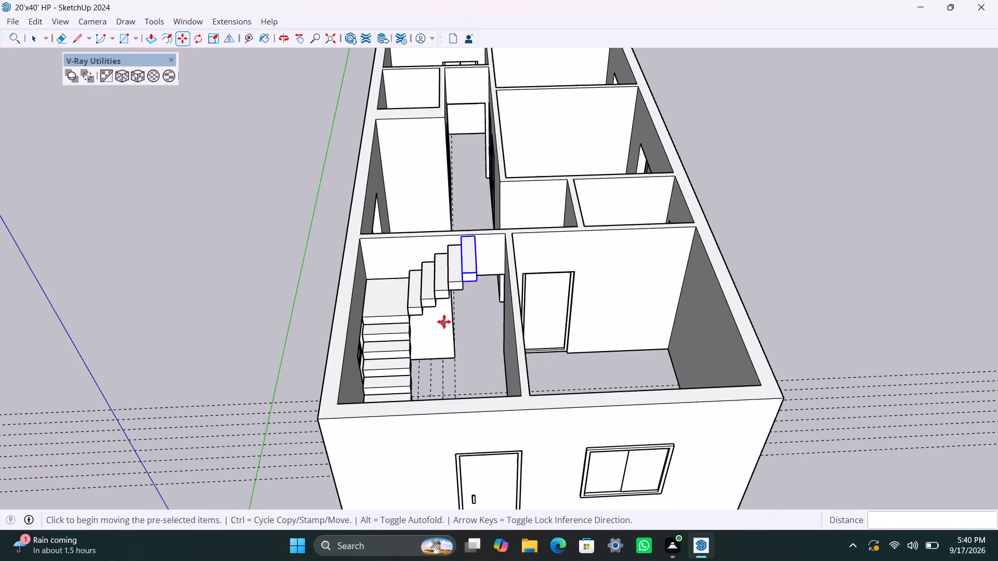
pyautogui.scroll(-3, 444, 322)
pyautogui.press('space')
pyautogui.click(772, 261)
pyautogui.scroll(-4, 524, 281)
pyautogui.moveTo(478, 331); pyautogui.dragTo(528, 492, button='middle')
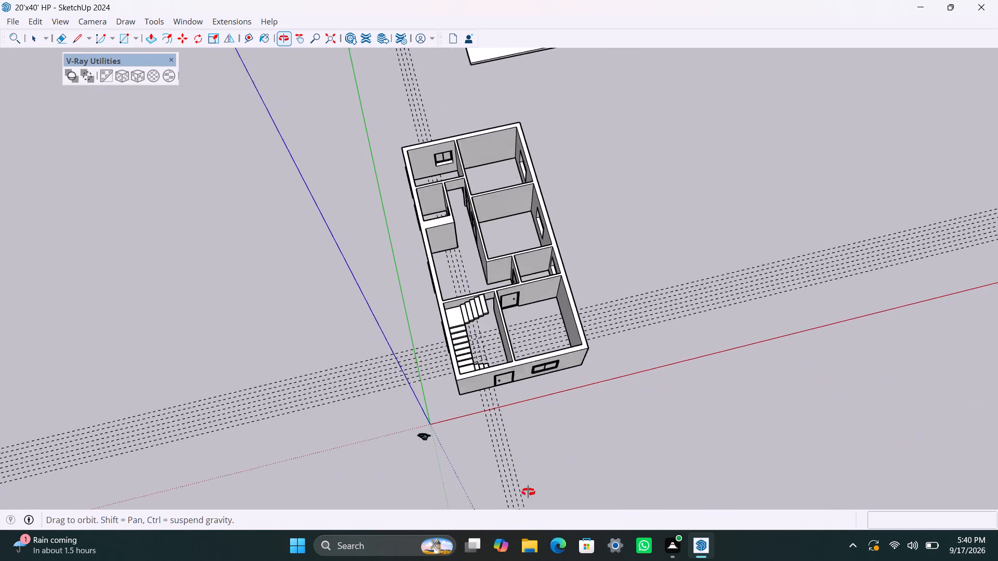
pyautogui.moveTo(528, 492); pyautogui.dragTo(470, 537, button='middle')
pyautogui.scroll(3, 471, 380)
pyautogui.scroll(6, 460, 315)
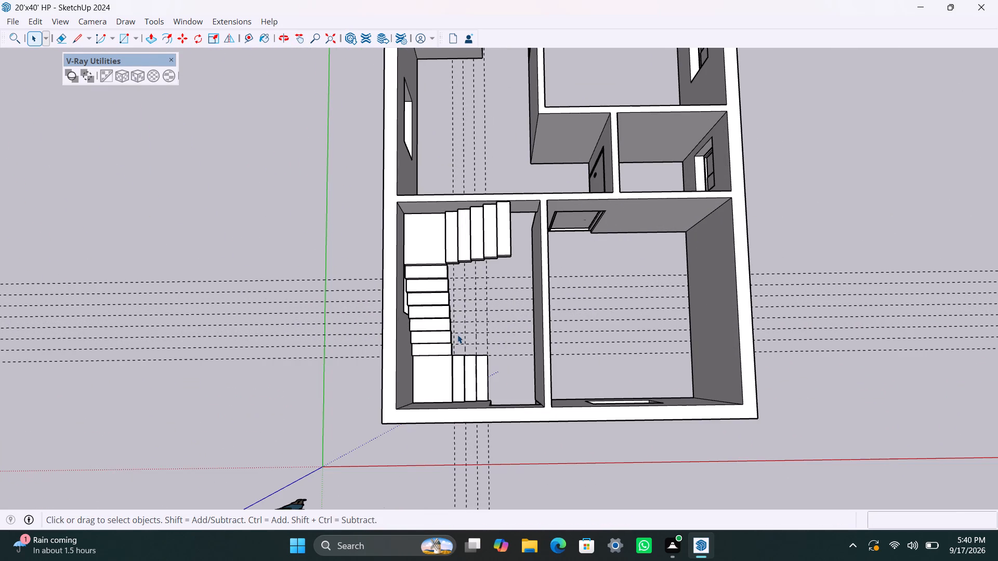
pyautogui.scroll(-4, 462, 330)
pyautogui.scroll(4, 479, 296)
pyautogui.scroll(-5, 483, 271)
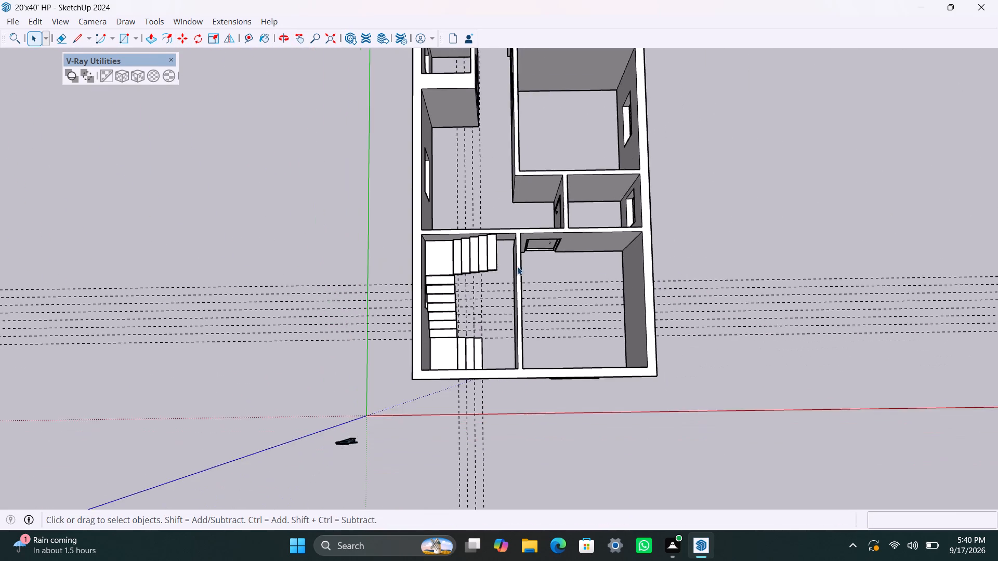
pyautogui.scroll(-5, 616, 263)
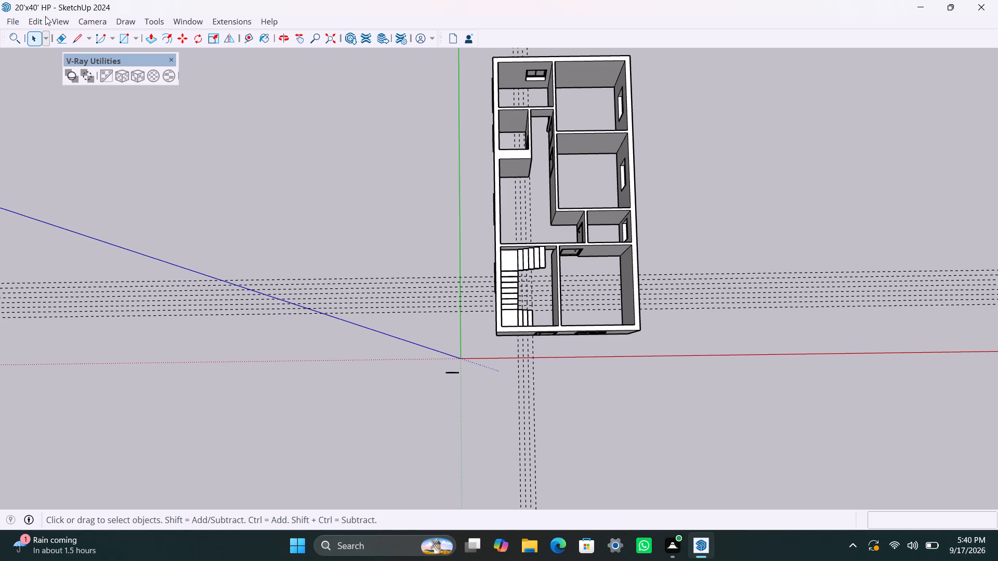
# Delete all the construction guides and save the model.
pyautogui.click(38, 19)
pyautogui.click(59, 150)
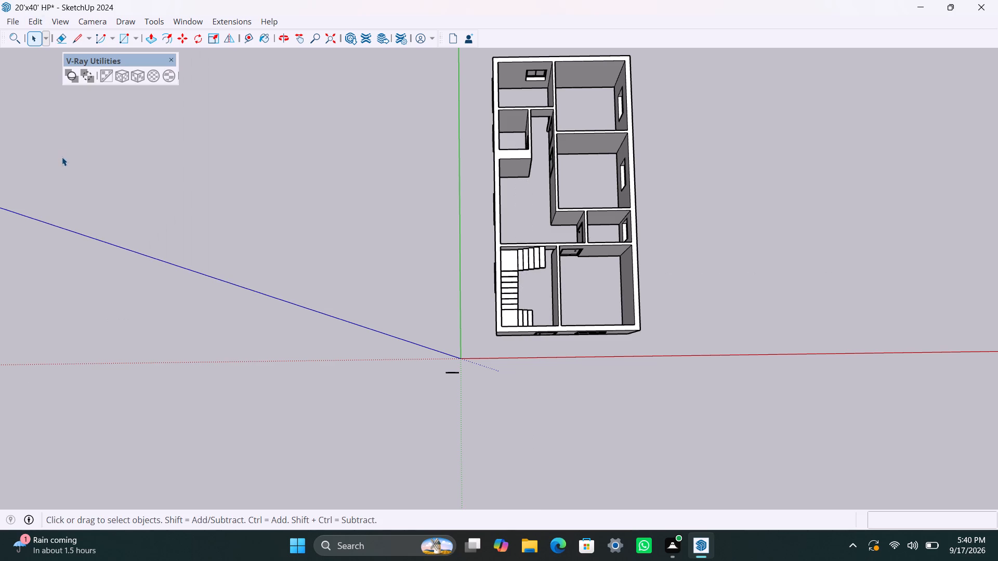
pyautogui.hotkey('ctrl', 's')
# Move the roof slab onto the house, aligning its bottom front corner with the top corner of the front wall.
pyautogui.scroll(-4, 207, 234)
pyautogui.keyDown('shift'); pyautogui.moveTo(292, 249); pyautogui.dragTo(253, 415, button='middle'); pyautogui.keyUp('shift')
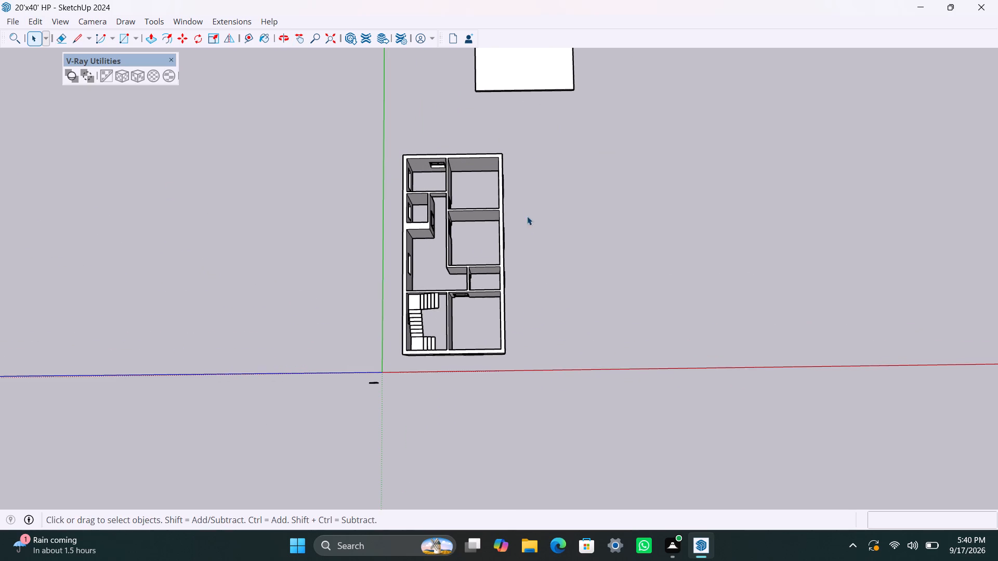
pyautogui.click(520, 76)
pyautogui.press('m')
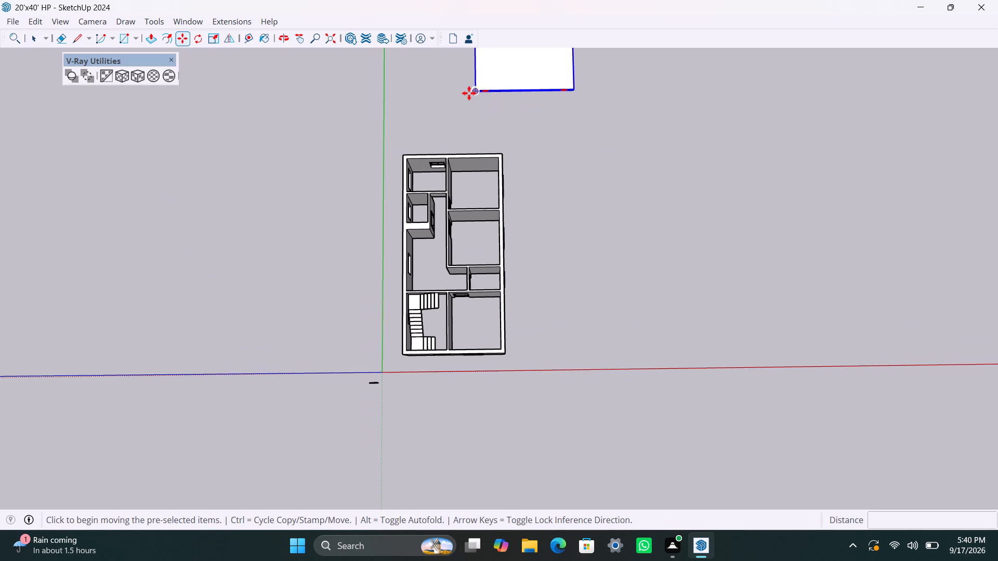
pyautogui.click(475, 87)
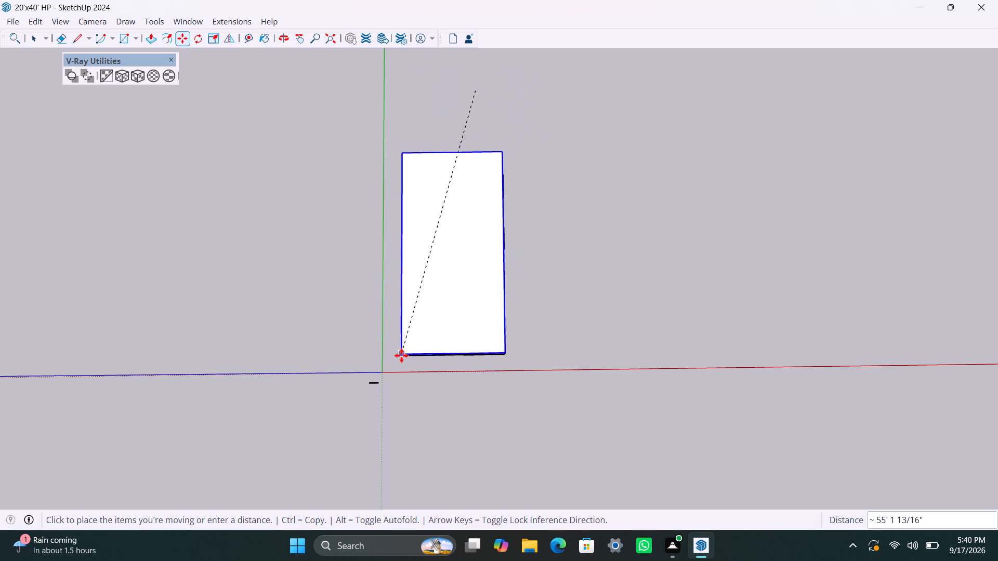
pyautogui.click(404, 354)
pyautogui.scroll(8, 415, 356)
pyautogui.moveTo(389, 377); pyautogui.dragTo(349, 188, button='middle')
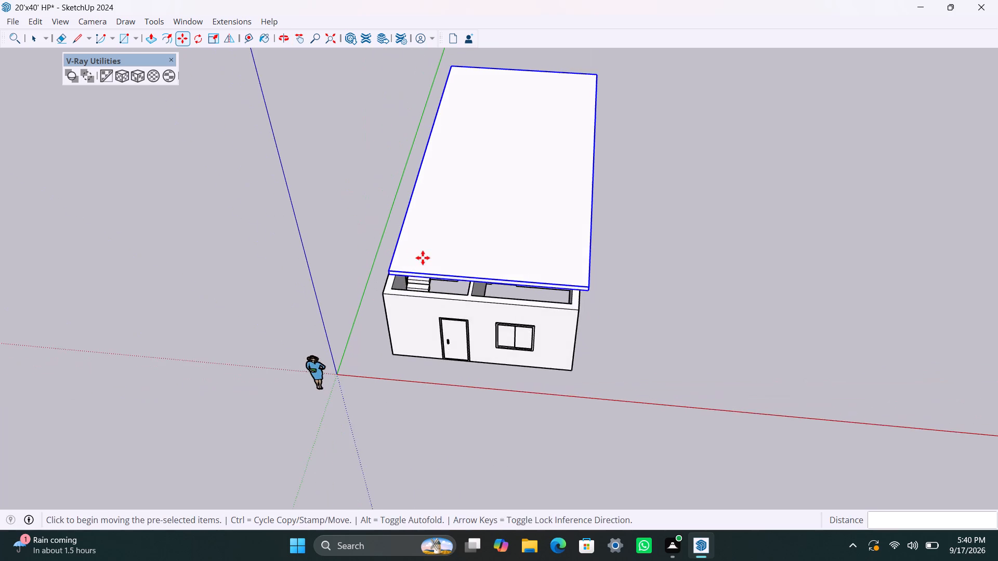
pyautogui.scroll(13, 423, 258)
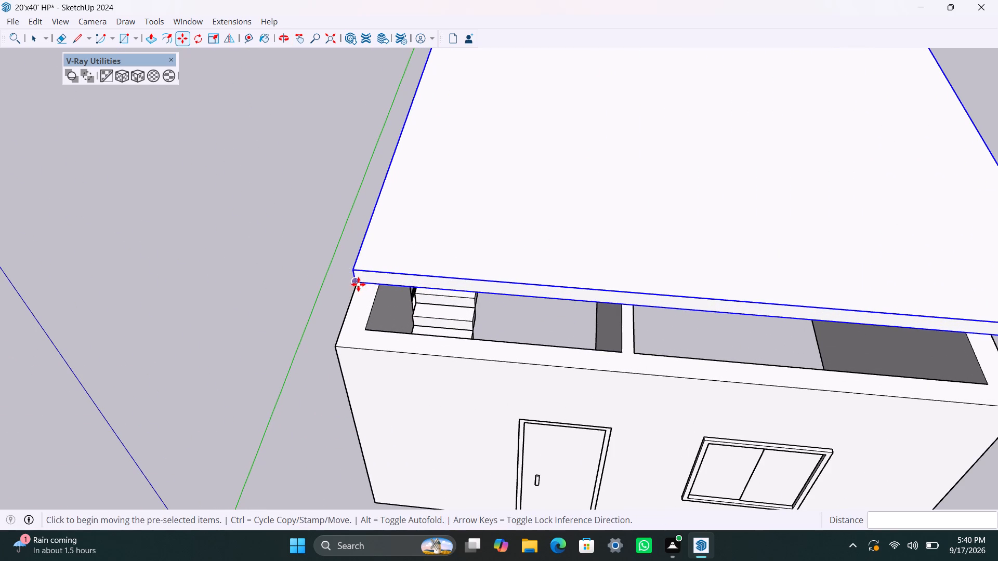
pyautogui.click(358, 284)
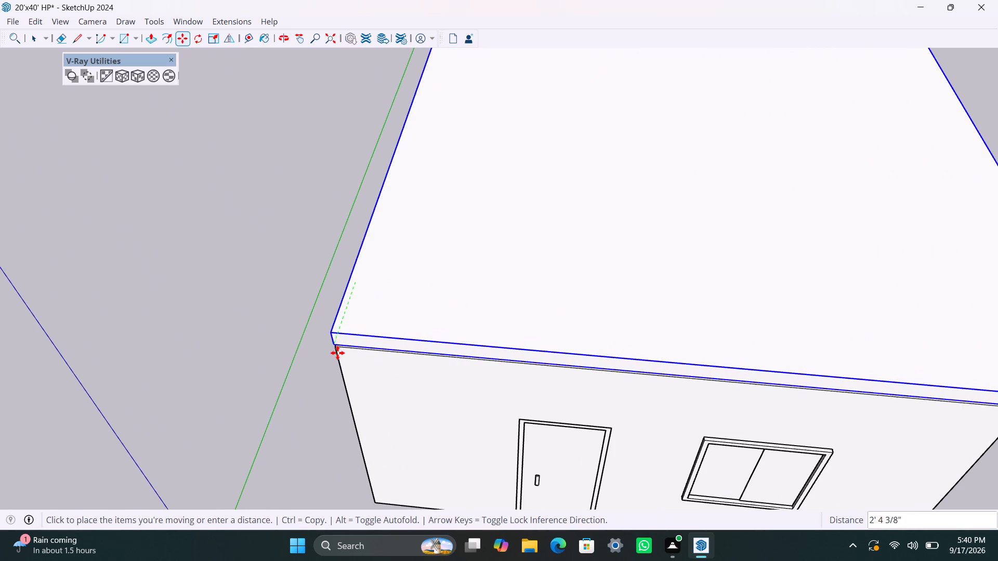
pyautogui.click(344, 350)
pyautogui.scroll(13, 344, 350)
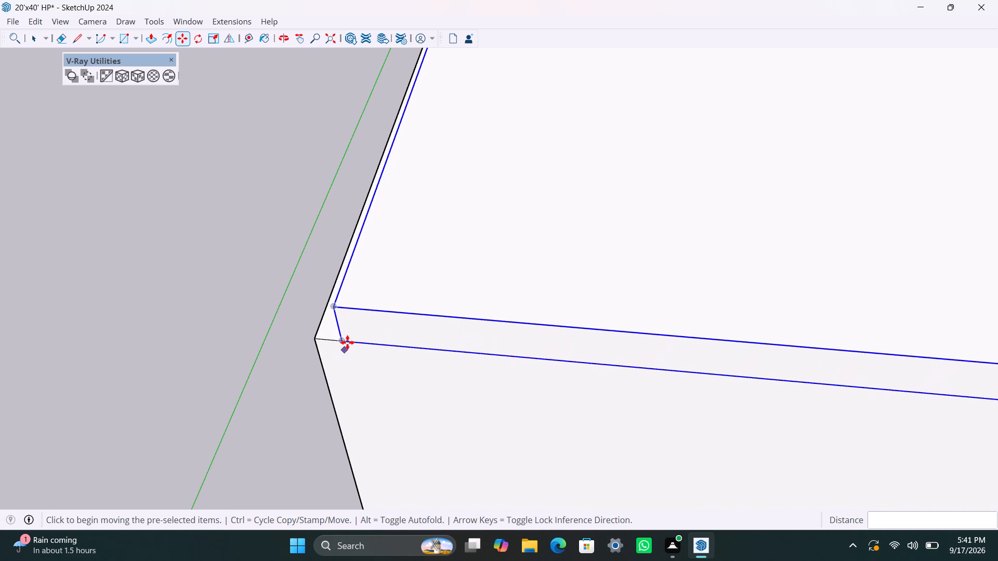
pyautogui.click(347, 340)
pyautogui.click(316, 340)
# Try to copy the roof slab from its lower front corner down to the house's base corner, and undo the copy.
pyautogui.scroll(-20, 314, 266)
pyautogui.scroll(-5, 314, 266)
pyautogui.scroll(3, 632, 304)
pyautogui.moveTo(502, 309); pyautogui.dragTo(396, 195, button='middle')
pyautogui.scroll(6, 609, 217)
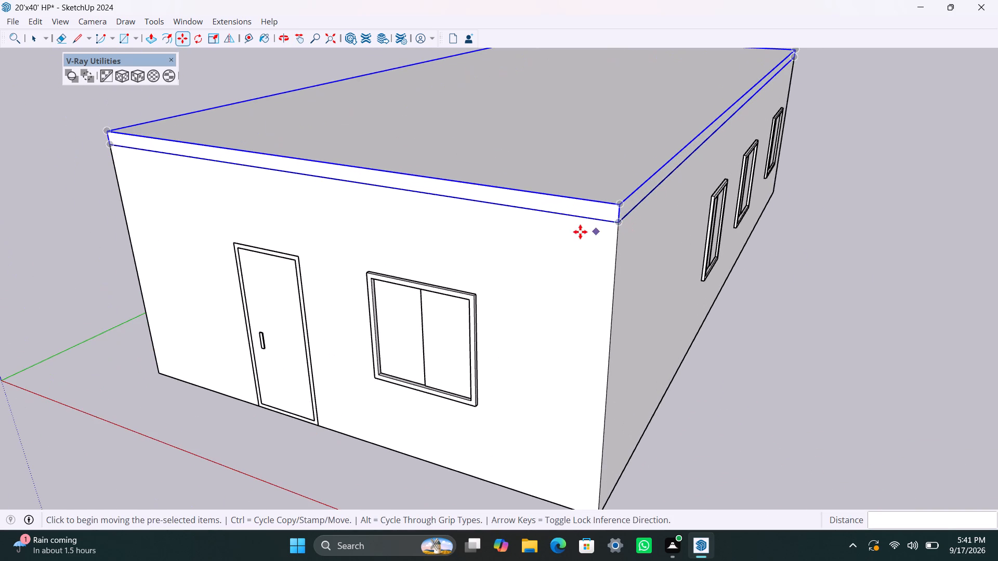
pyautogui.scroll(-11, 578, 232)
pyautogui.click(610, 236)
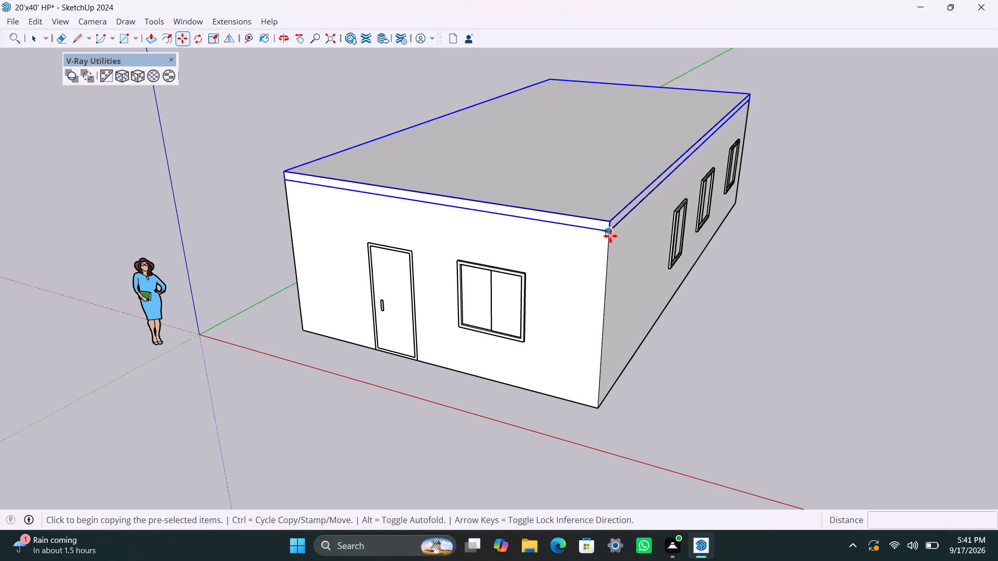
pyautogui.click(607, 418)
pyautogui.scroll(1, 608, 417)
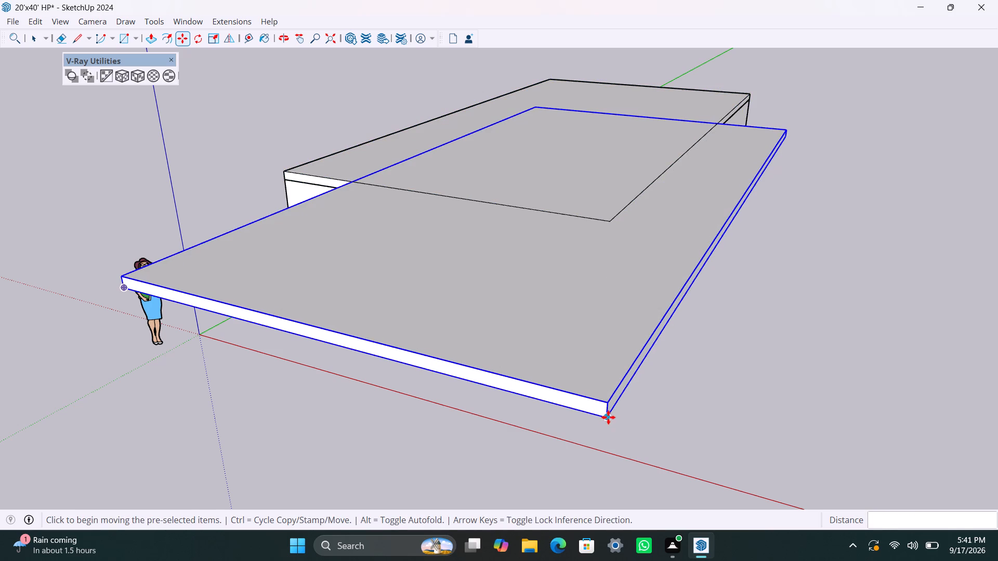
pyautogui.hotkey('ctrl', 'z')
# Copy the roof slab 10' straight down from its lower front corner to the base corner of the front wall.
pyautogui.scroll(2, 598, 388)
pyautogui.press('space')
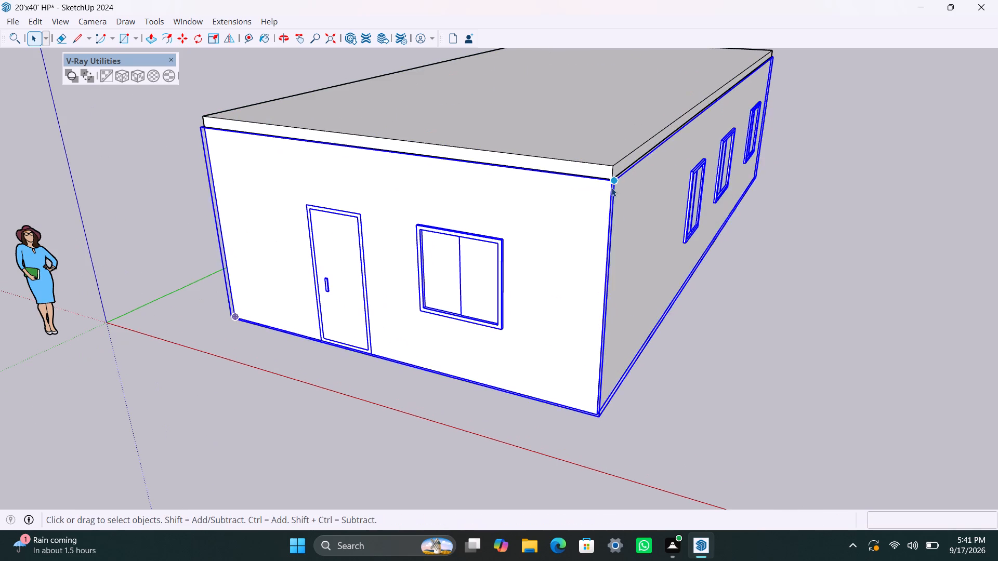
pyautogui.click(598, 168)
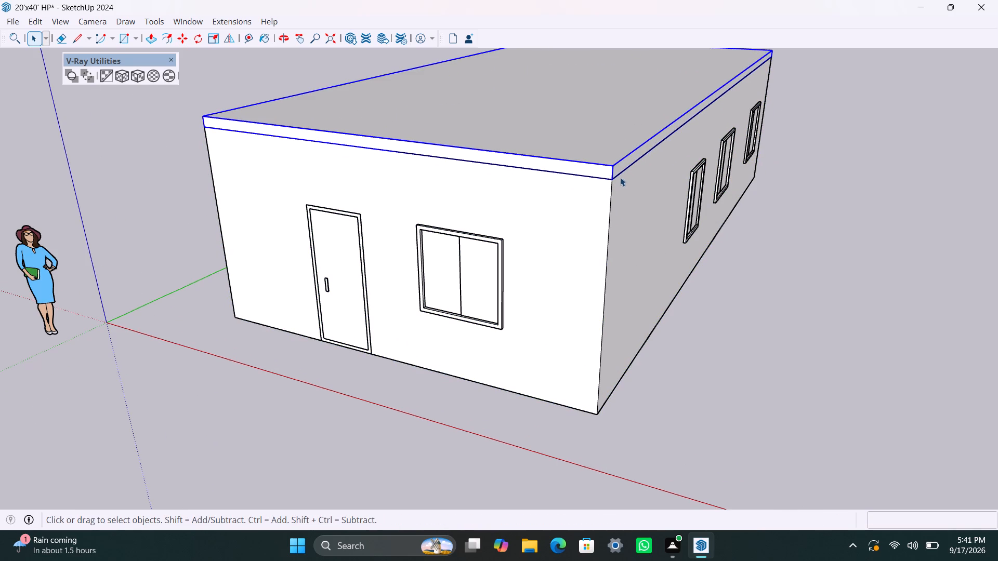
pyautogui.press('m')
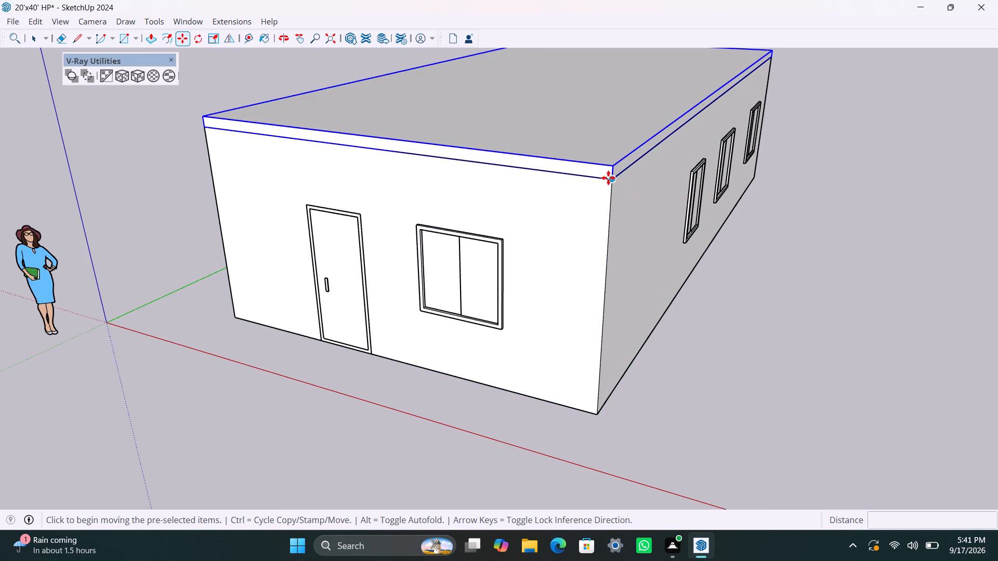
pyautogui.moveTo(612, 178); pyautogui.dragTo(613, 185)
pyautogui.click(601, 417)
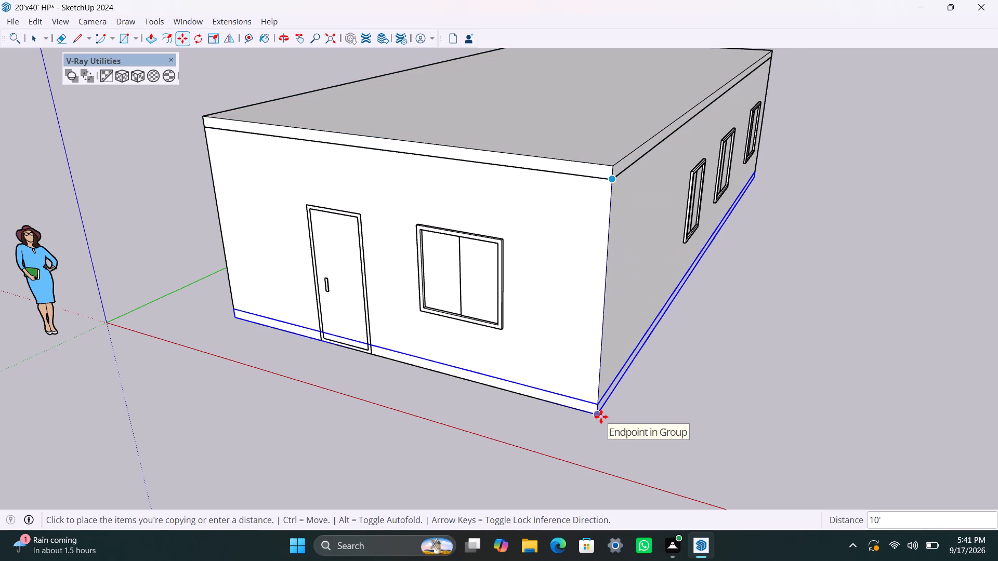
# Move the copied slab down so its top front corner meets the base corner of the walls.
pyautogui.scroll(7, 597, 415)
pyautogui.moveTo(604, 402); pyautogui.dragTo(605, 412)
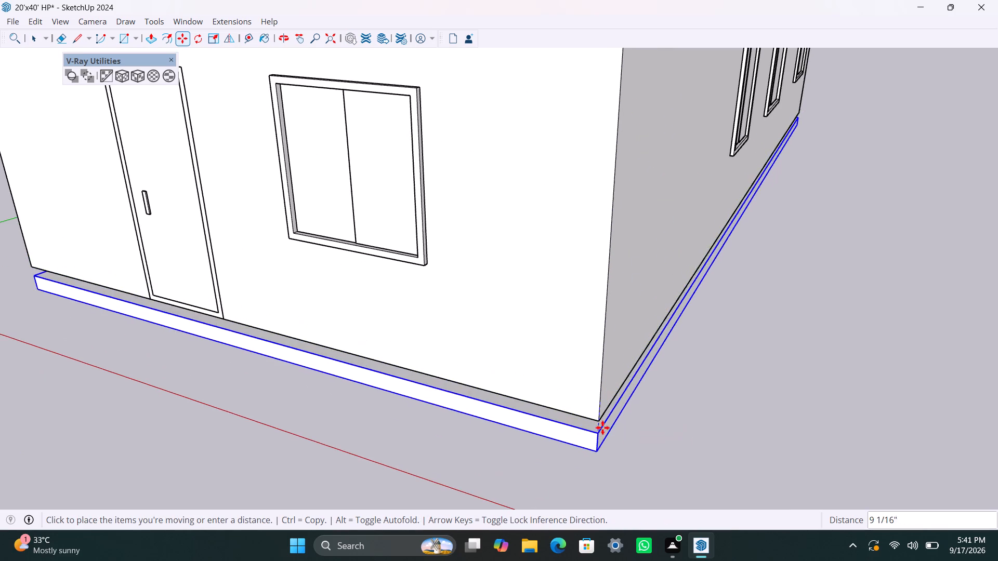
pyautogui.click(604, 422)
pyautogui.scroll(10, 593, 422)
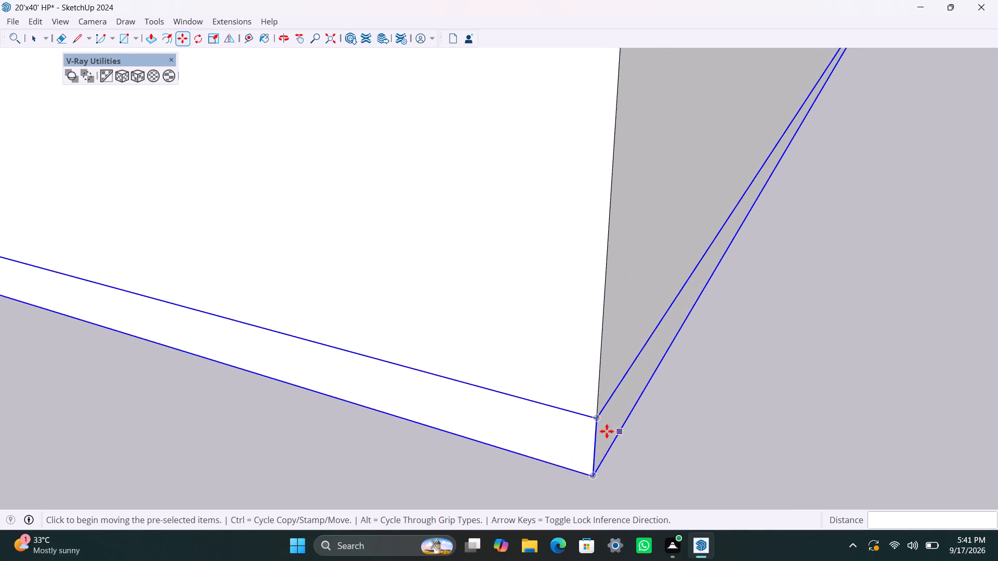
pyautogui.scroll(7, 607, 431)
pyautogui.click(593, 411)
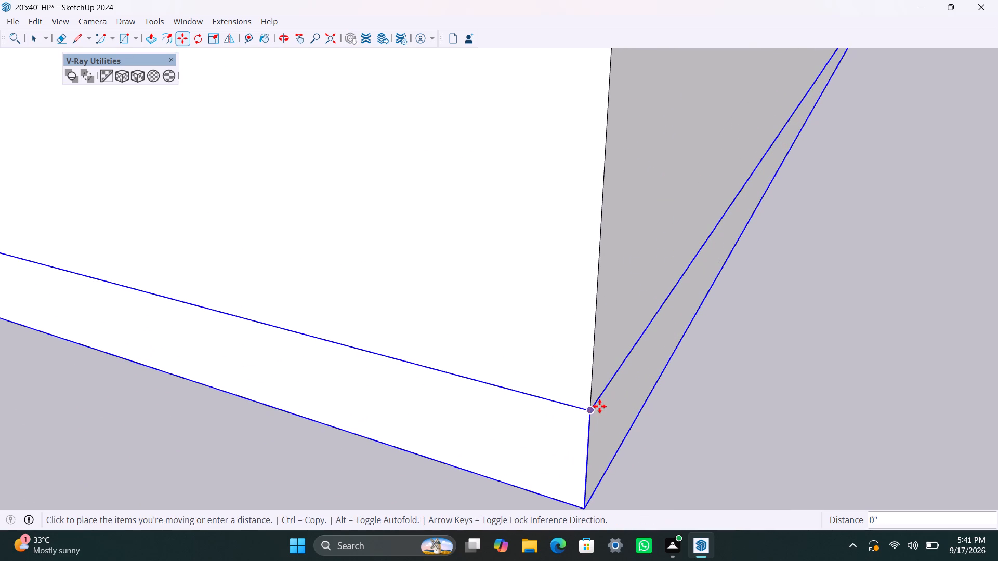
pyautogui.click(591, 411)
# Save the model and clear the selection of the base slab.
pyautogui.scroll(-4, 444, 330)
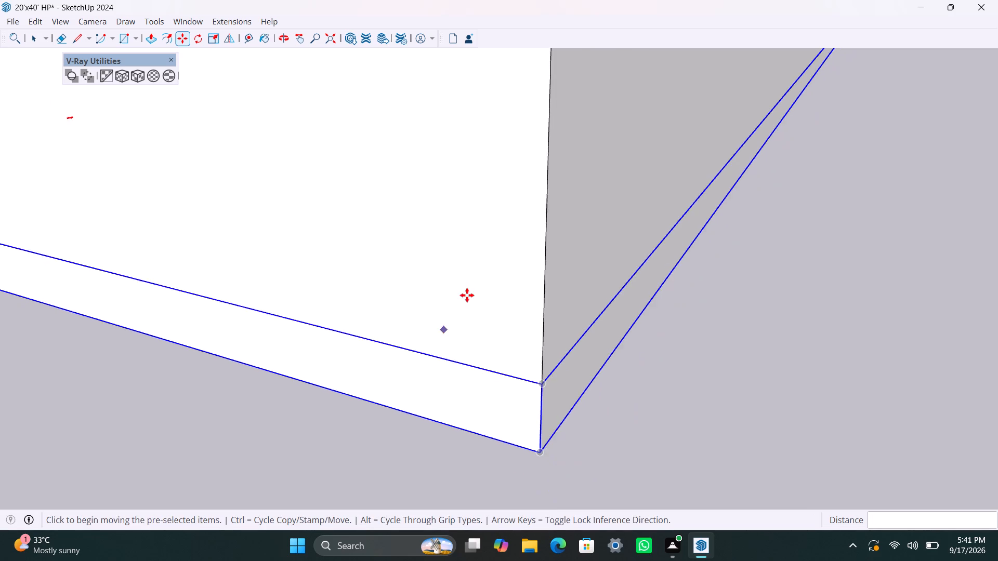
pyautogui.scroll(-20, 467, 295)
pyautogui.press('space')
pyautogui.scroll(-13, 484, 270)
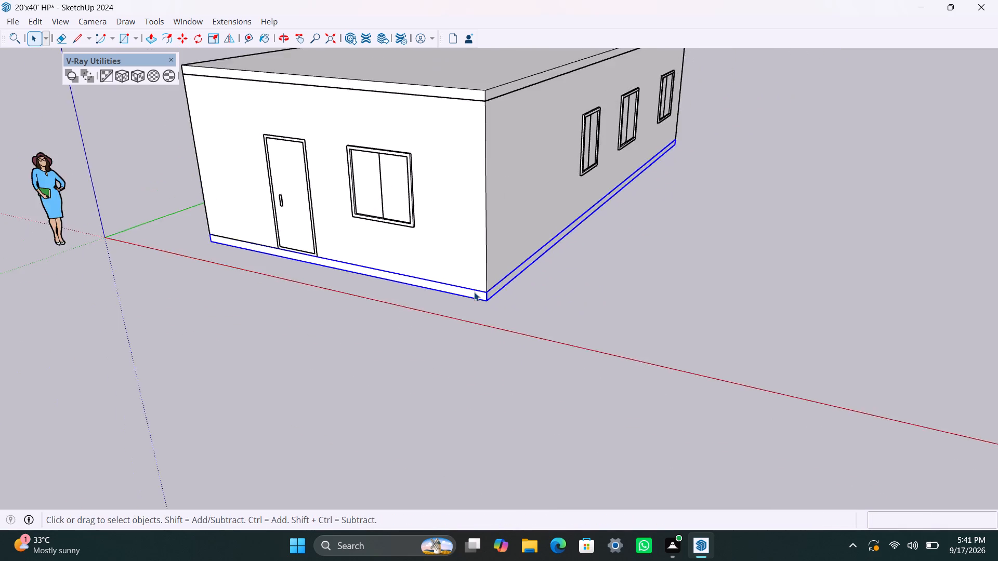
pyautogui.scroll(-4, 474, 292)
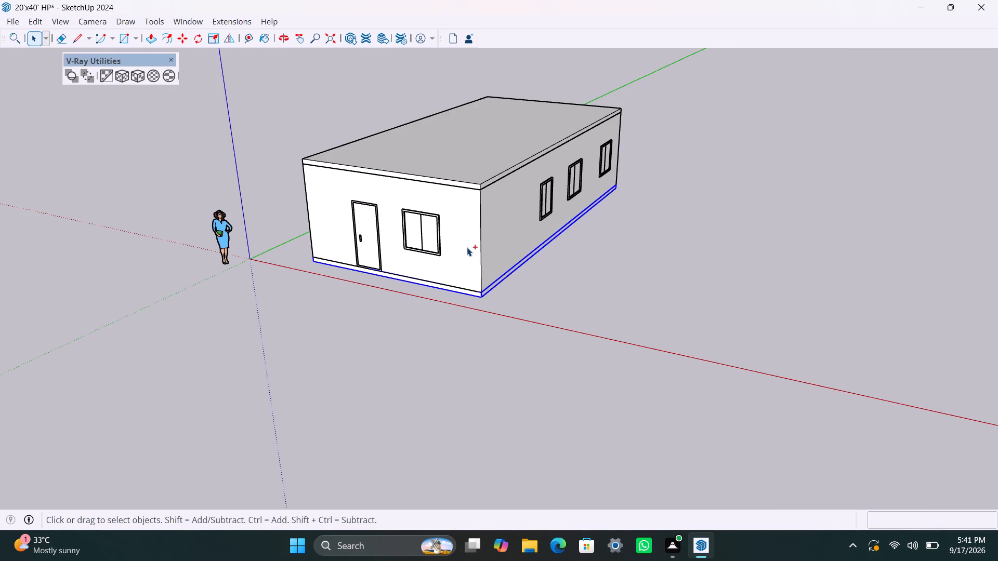
pyautogui.hotkey('ctrl', 's')
pyautogui.press('space')
pyautogui.click(655, 299)
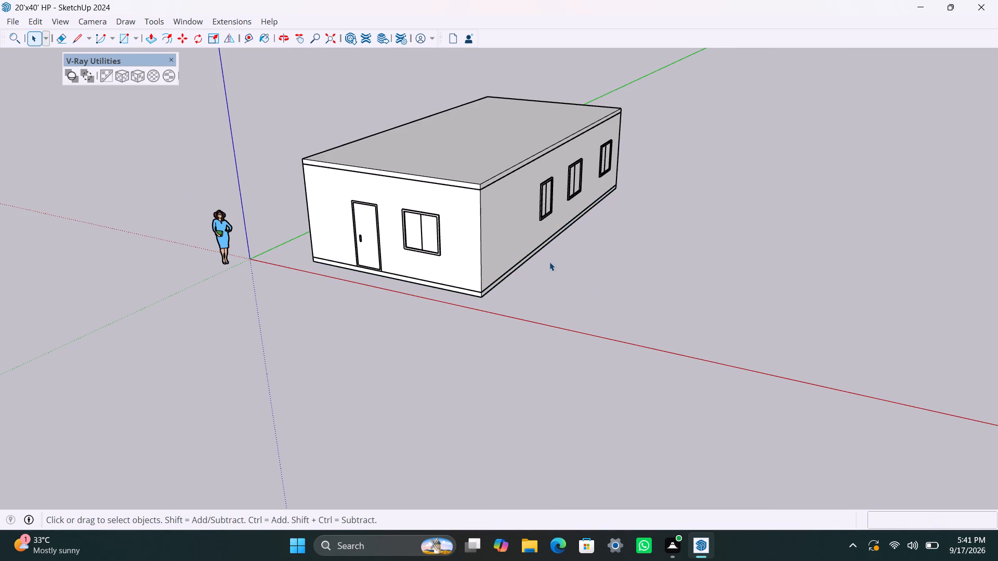
# Open the roof slab for editing and offset its top face outline inward by 4.5".
pyautogui.scroll(-4, 547, 255)
pyautogui.scroll(3, 541, 246)
pyautogui.scroll(-4, 542, 241)
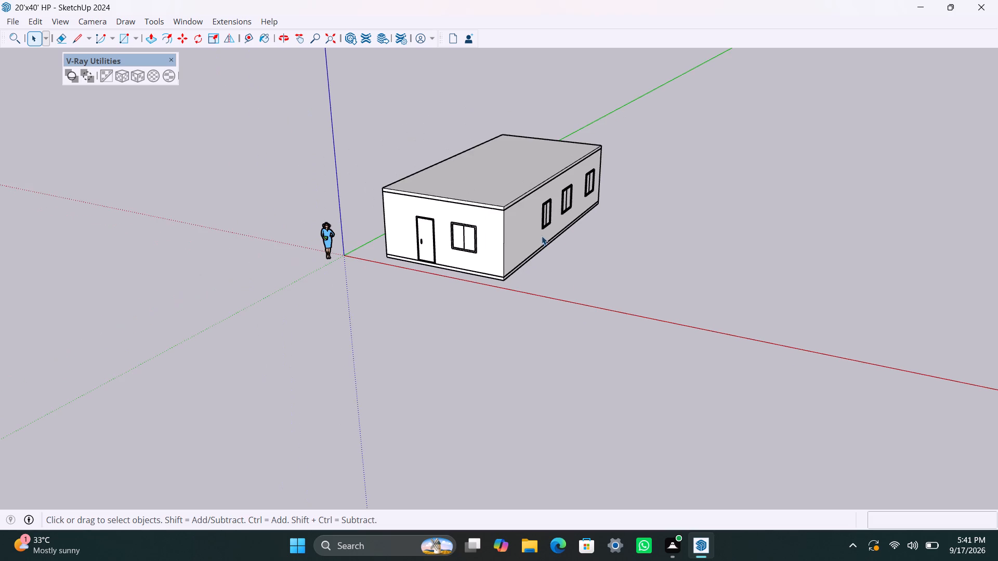
pyautogui.scroll(-2, 542, 236)
pyautogui.click(680, 257)
pyautogui.scroll(6, 596, 261)
pyautogui.scroll(3, 449, 185)
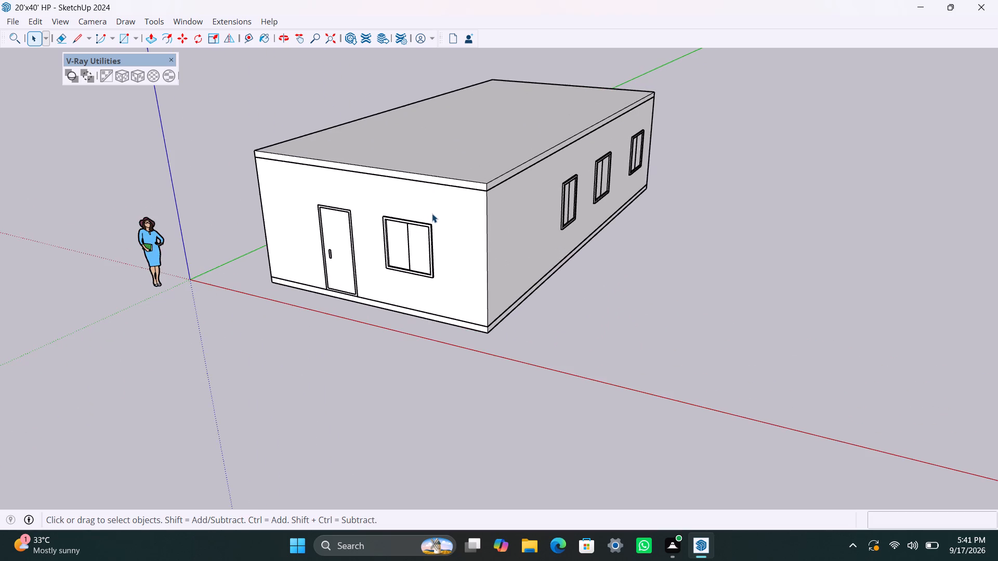
pyautogui.moveTo(440, 224); pyautogui.dragTo(649, 268, button='middle')
pyautogui.scroll(1, 448, 202)
pyautogui.doubleClick(447, 198)
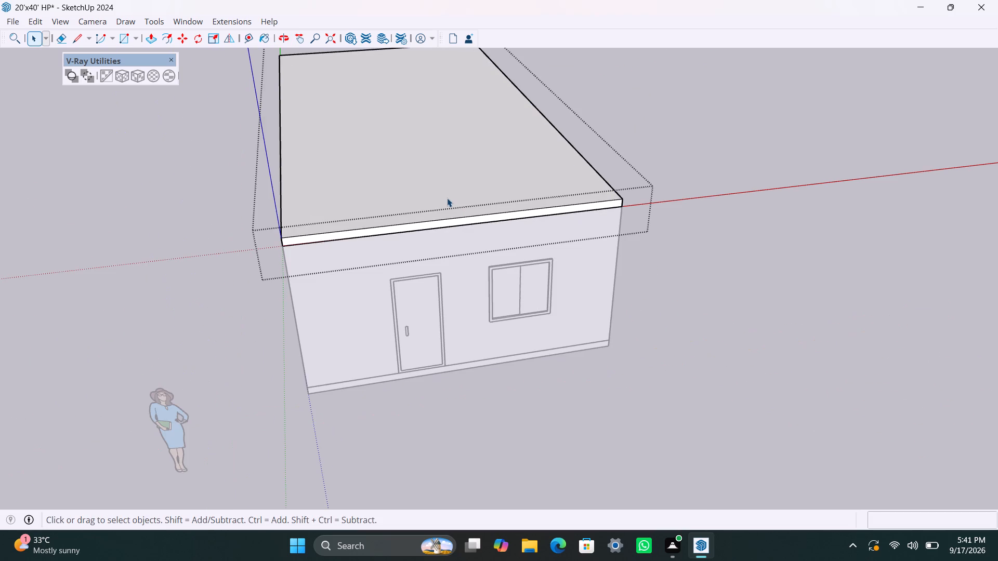
pyautogui.click(447, 198)
pyautogui.press('f')
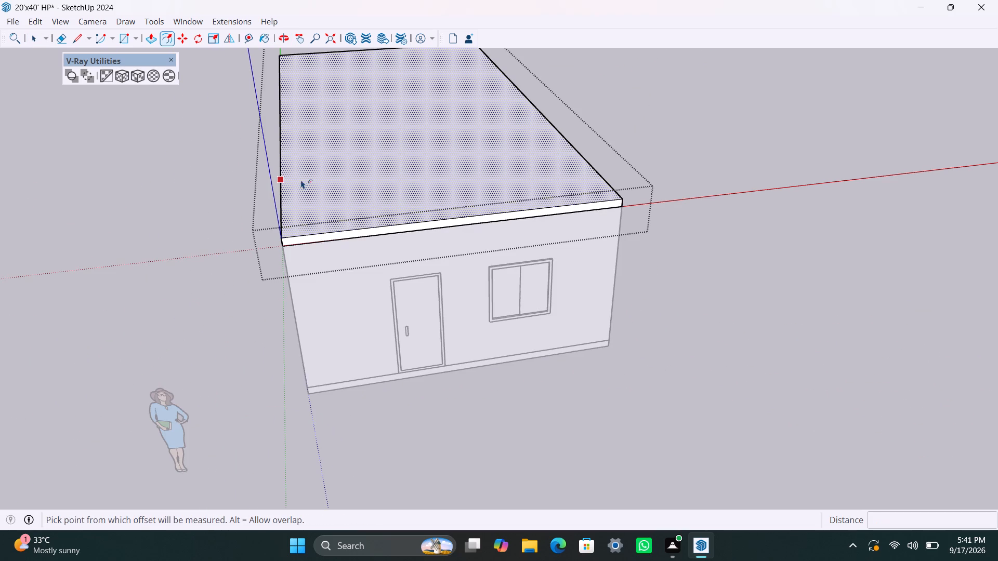
pyautogui.click(301, 180)
pyautogui.write('4.5"')
pyautogui.press('Return')
pyautogui.press('space')
# Make a group from the narrow border face and its edges around the roof slab's top.
pyautogui.scroll(1, 298, 241)
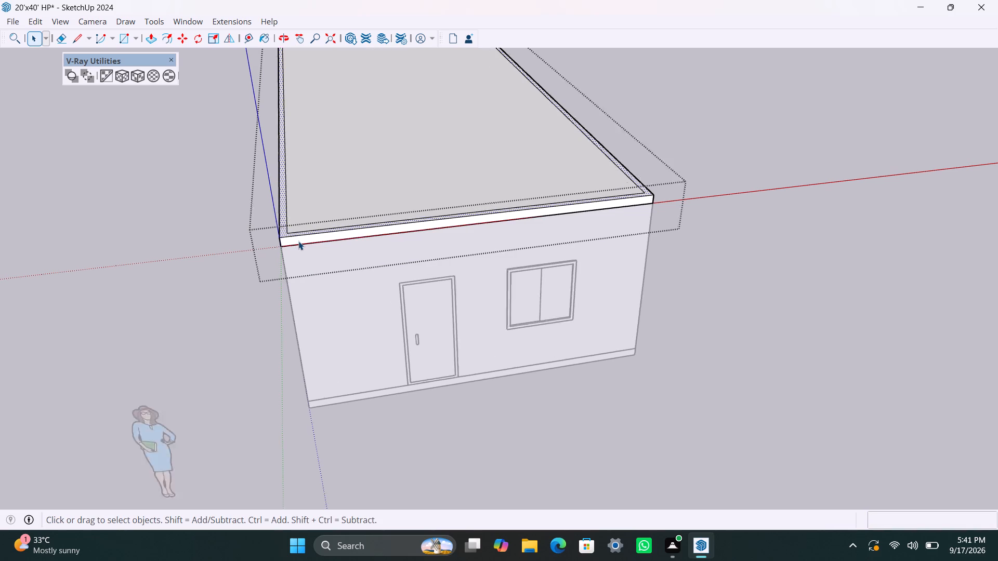
pyautogui.scroll(4, 298, 241)
pyautogui.doubleClick(279, 232)
pyautogui.rightClick(278, 234)
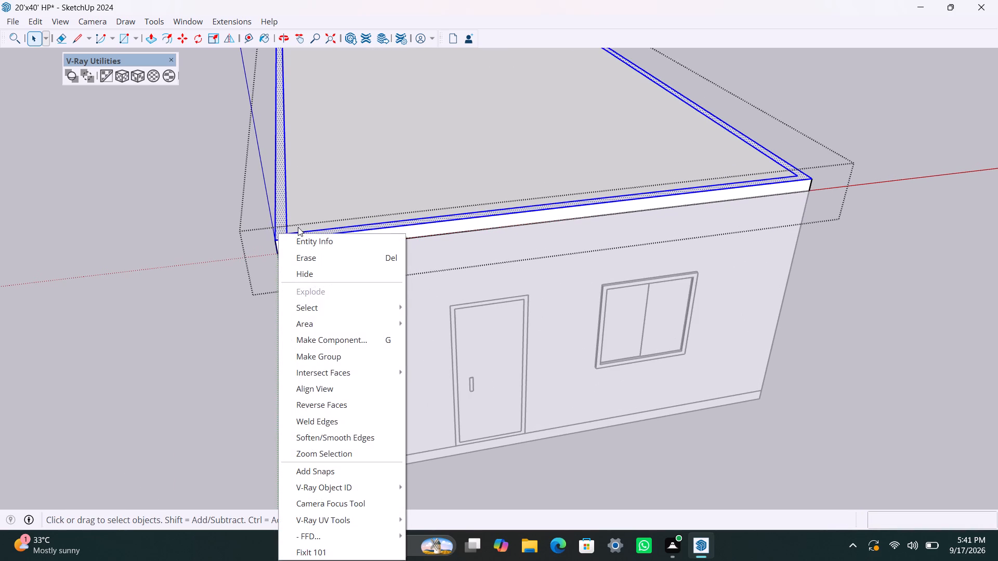
pyautogui.click(316, 355)
# Open the border group and extrude its face up 3' to form the roof parapet.
pyautogui.scroll(2, 285, 257)
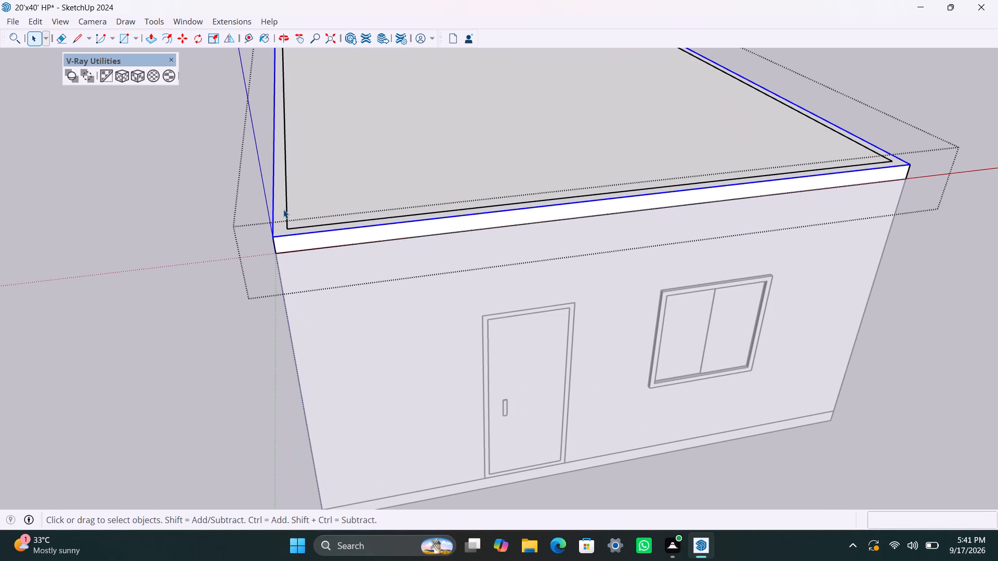
pyautogui.tripleClick(283, 209)
pyautogui.press('p')
pyautogui.click(282, 209)
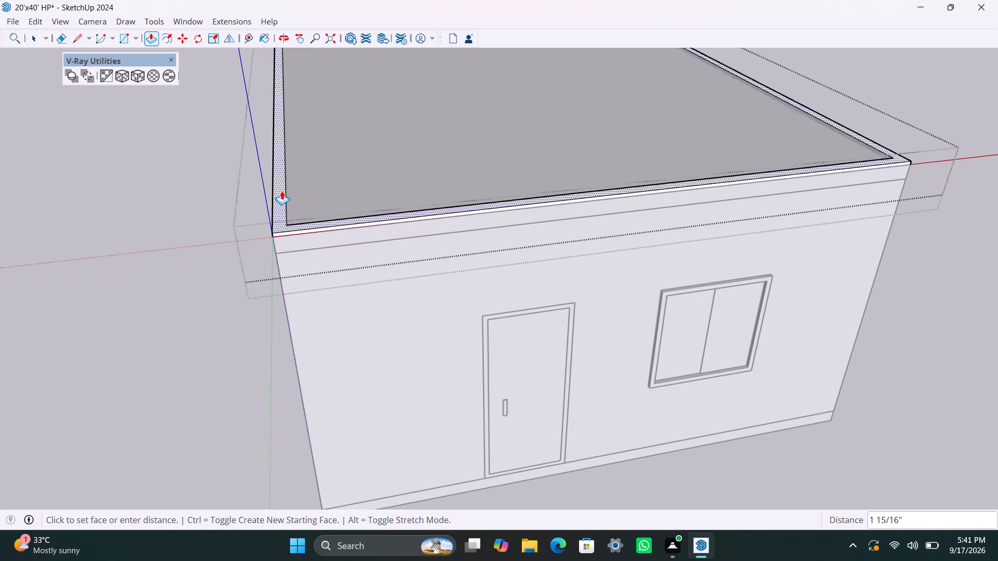
pyautogui.write("3'")
pyautogui.press('Return')
pyautogui.press('space')
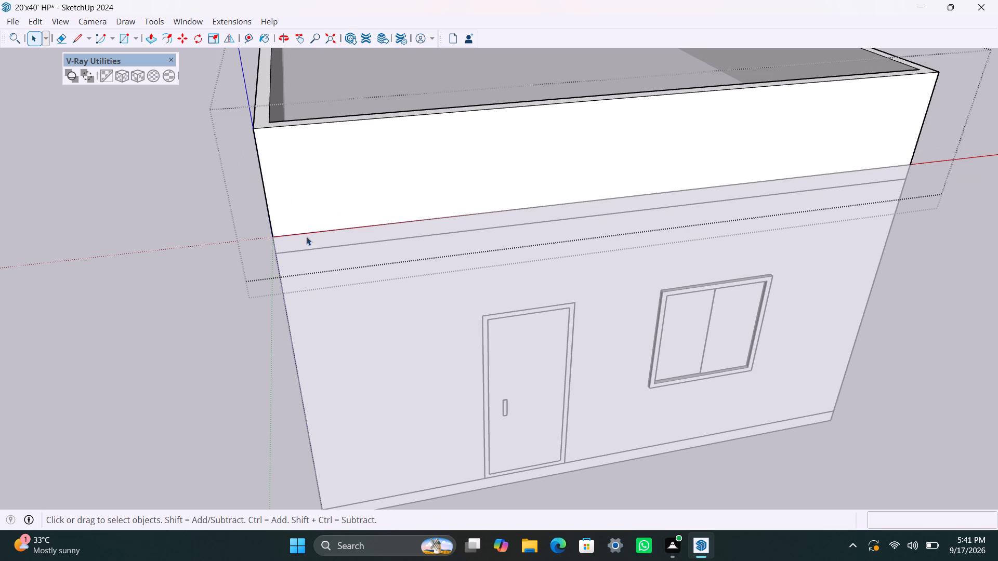
# Return to the roof slab and extrude its front edge face outward 3' above the door.
pyautogui.click(213, 269)
pyautogui.doubleClick(320, 243)
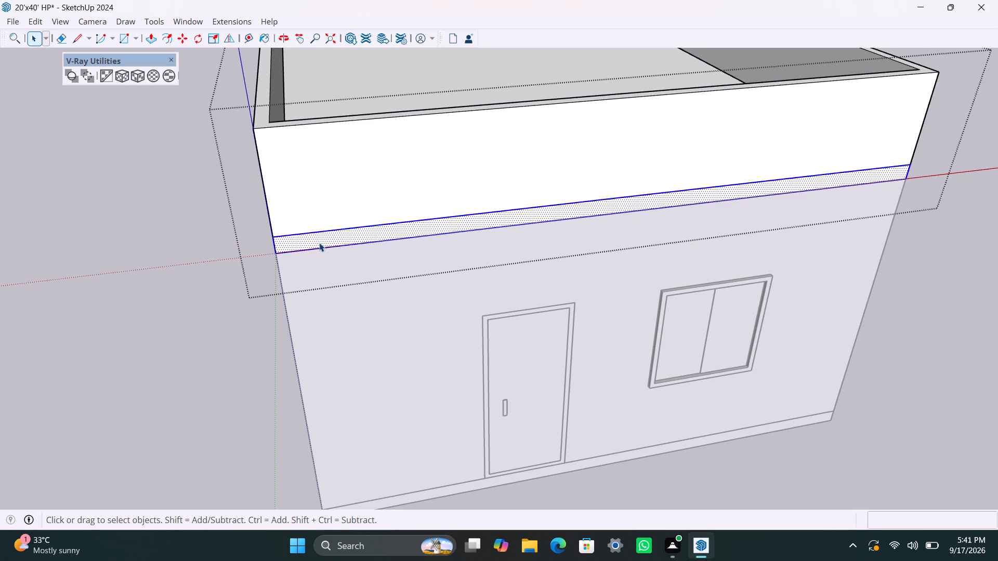
pyautogui.click(319, 243)
pyautogui.press('p')
pyautogui.moveTo(322, 245); pyautogui.dragTo(326, 258)
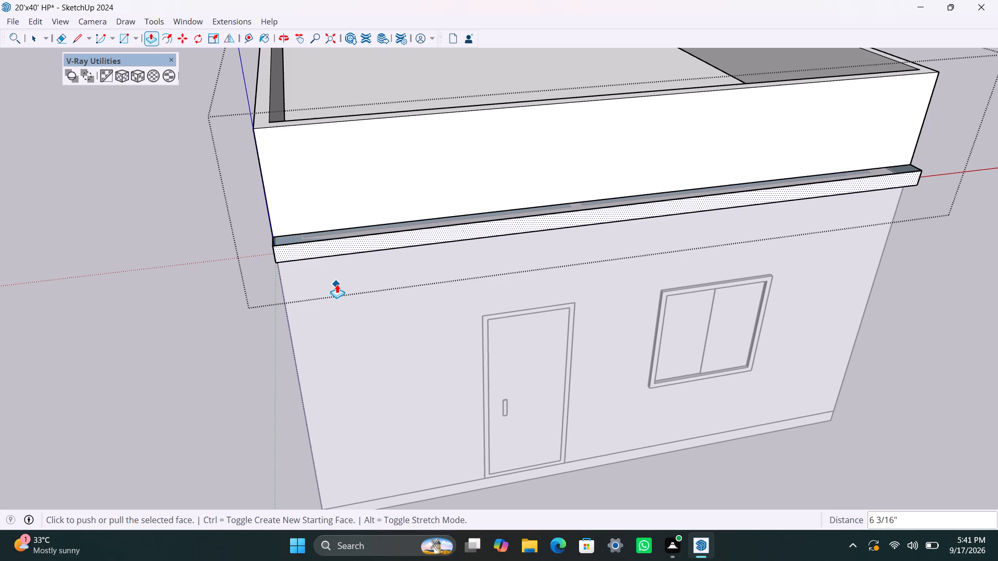
pyautogui.write("3'")
pyautogui.press('Return')
pyautogui.press('space')
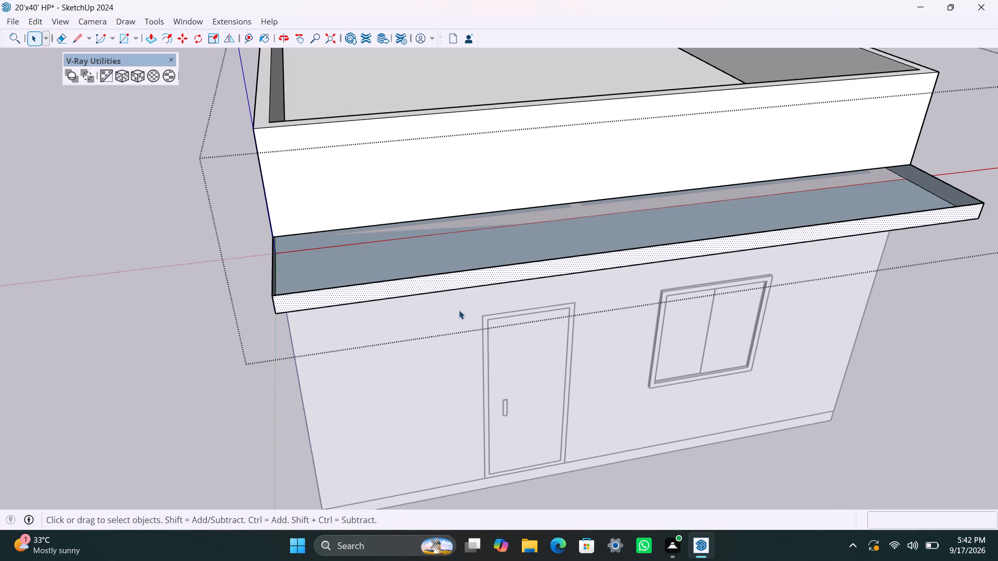
# Extrude the roof slab's long edge face outward 3' along the three-window side.
pyautogui.scroll(-5, 631, 339)
pyautogui.moveTo(821, 336); pyautogui.dragTo(331, 274, button='middle')
pyautogui.click(439, 292)
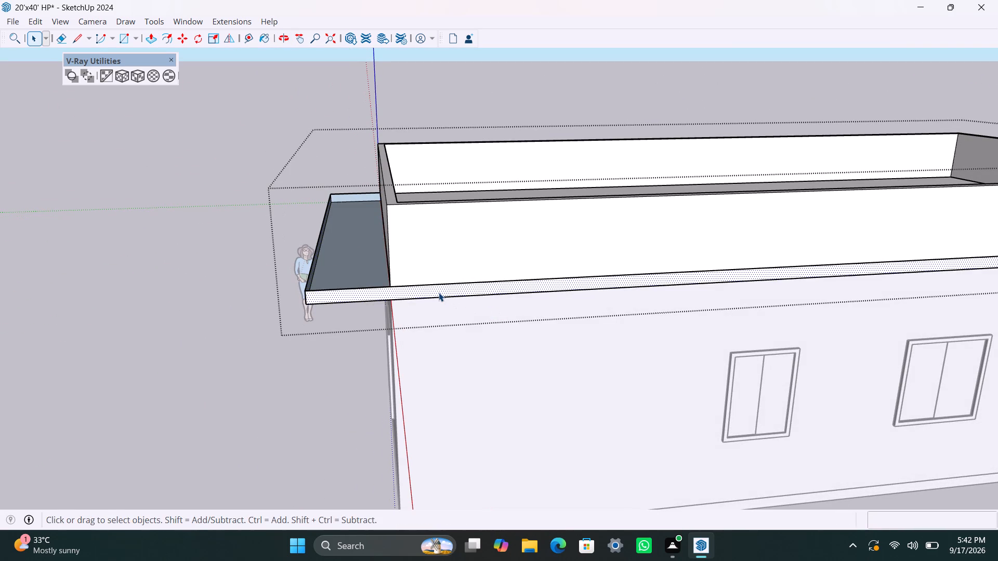
pyautogui.press('p')
pyautogui.moveTo(439, 291); pyautogui.dragTo(440, 325)
pyautogui.write("3'")
pyautogui.press('Return')
# Extrude the roof slab's rear edge face outward 3'.
pyautogui.scroll(-5, 530, 388)
pyautogui.scroll(-5, 574, 354)
pyautogui.moveTo(705, 281); pyautogui.dragTo(522, 288, button='middle')
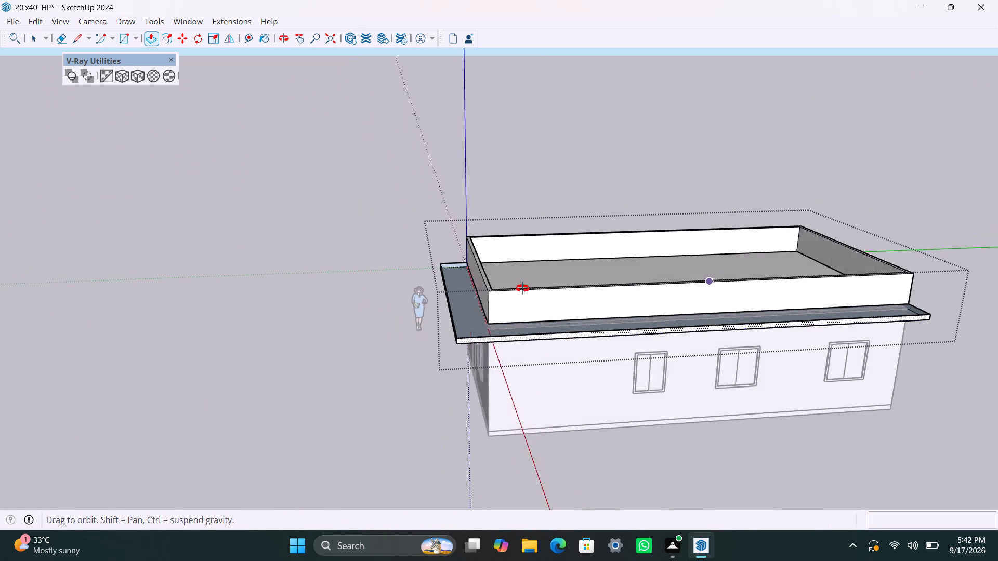
pyautogui.moveTo(522, 288); pyautogui.dragTo(209, 274, button='middle')
pyautogui.scroll(4, 249, 419)
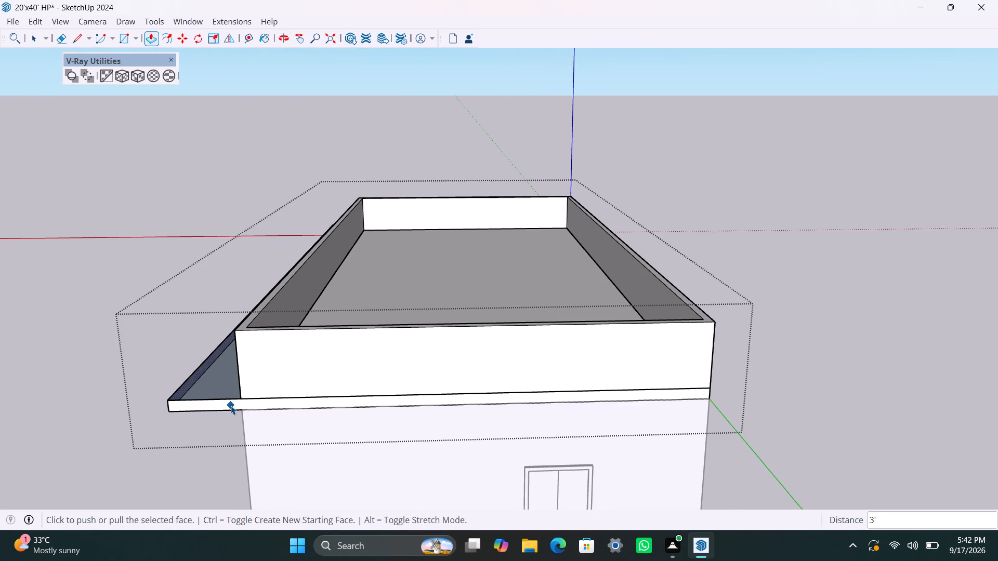
pyautogui.press('space')
pyautogui.click(246, 406)
pyautogui.press('p')
pyautogui.moveTo(247, 406); pyautogui.dragTo(248, 418)
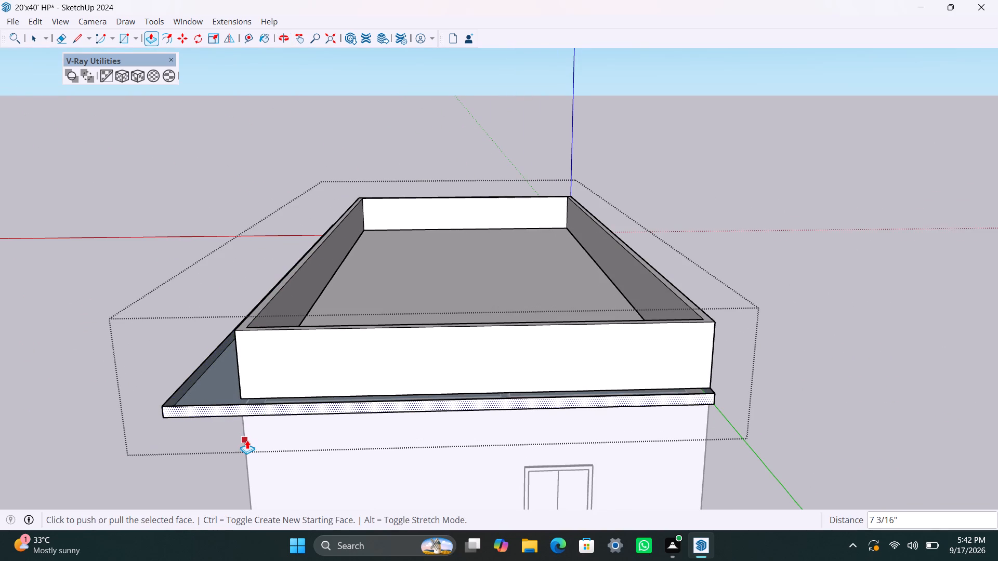
pyautogui.write("3'")
pyautogui.press('Return')
# Extrude the roof slab's remaining long edge face outward 3' along the four-window side.
pyautogui.scroll(-6, 310, 324)
pyautogui.scroll(-5, 541, 236)
pyautogui.moveTo(617, 400); pyautogui.dragTo(147, 366, button='middle')
pyautogui.scroll(6, 348, 286)
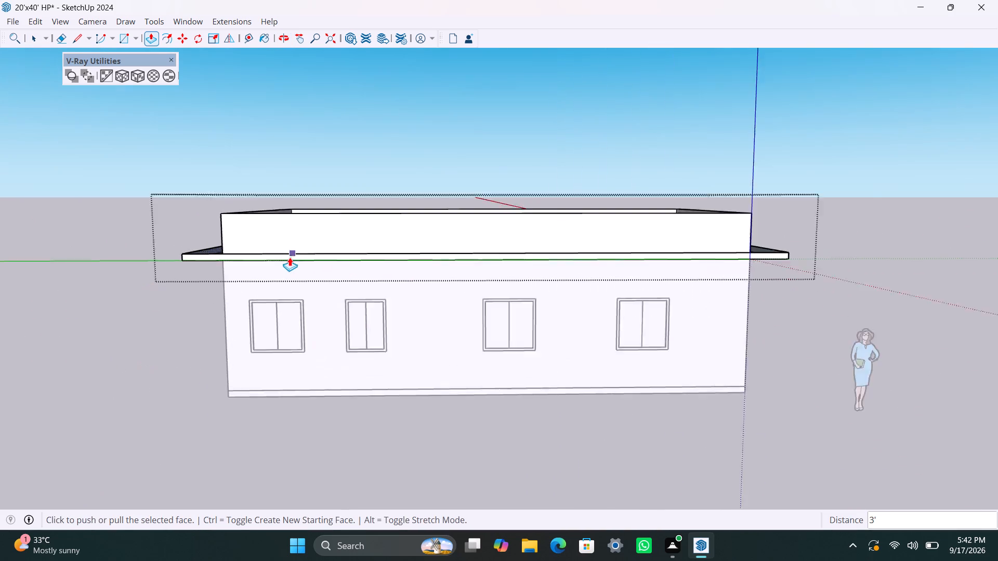
pyautogui.scroll(4, 290, 257)
pyautogui.press('space')
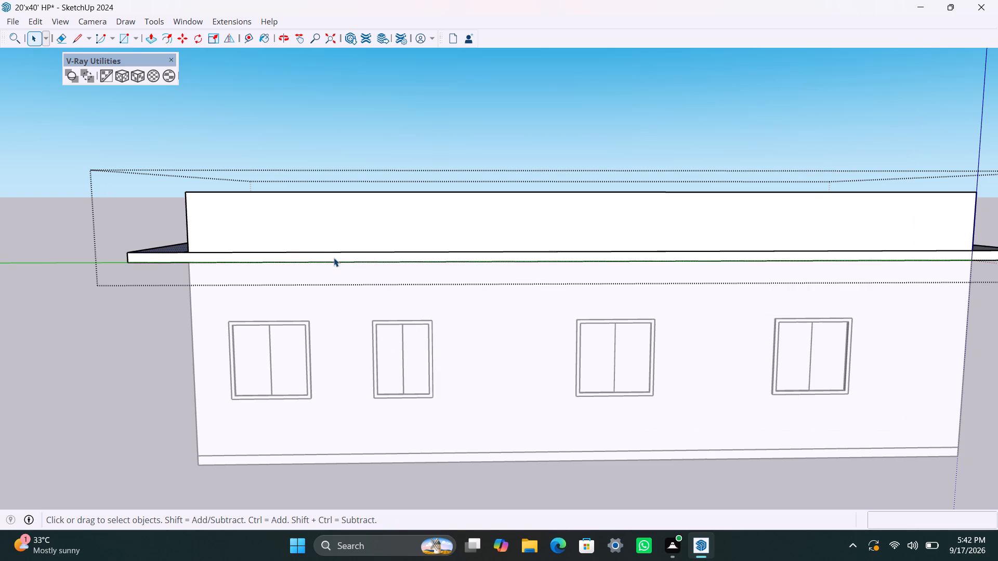
pyautogui.click(334, 256)
pyautogui.press('p')
pyautogui.click(335, 255)
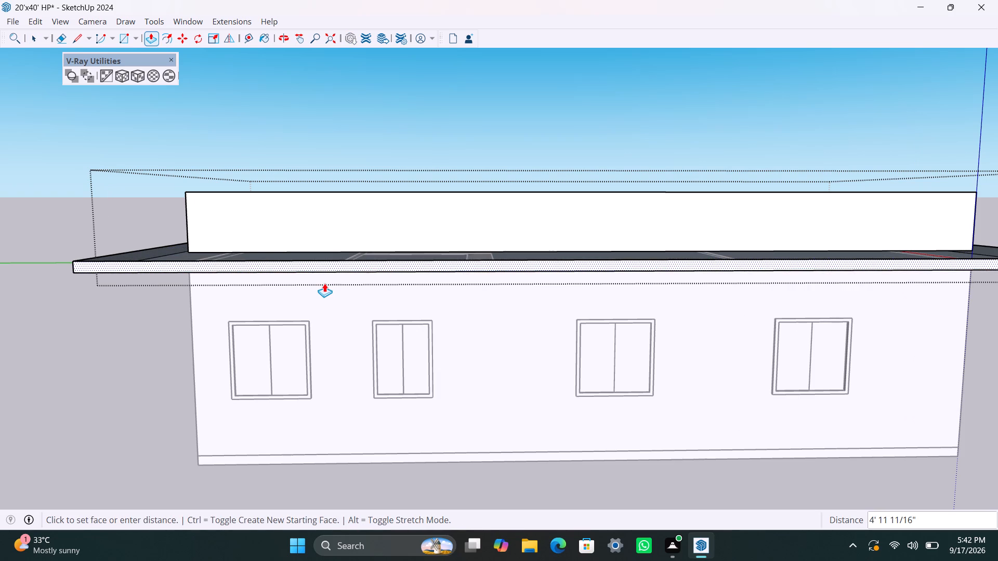
pyautogui.write("3'")
pyautogui.press('Return')
pyautogui.press('space')
# Close the overhang's open top with a 3' wide rectangle along the parapet on the four-window side, and leave the slab group.
pyautogui.scroll(-6, 281, 281)
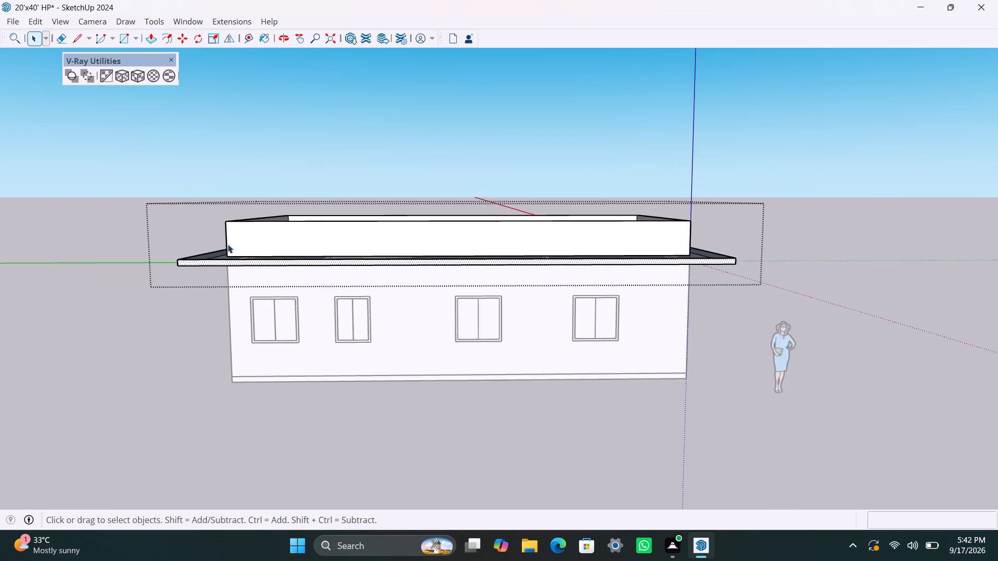
pyautogui.moveTo(231, 250); pyautogui.dragTo(269, 433, button='middle')
pyautogui.press('r')
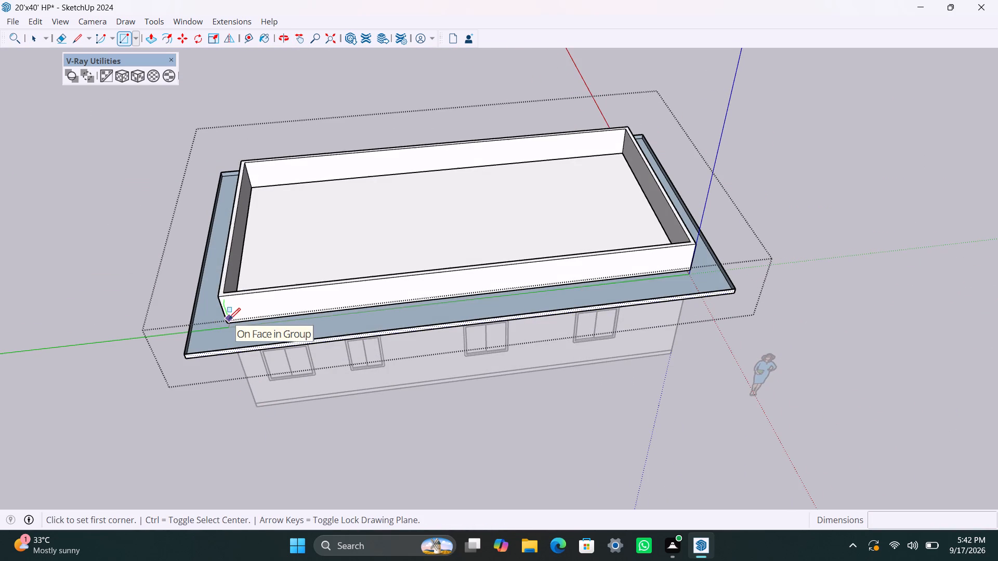
pyautogui.click(229, 323)
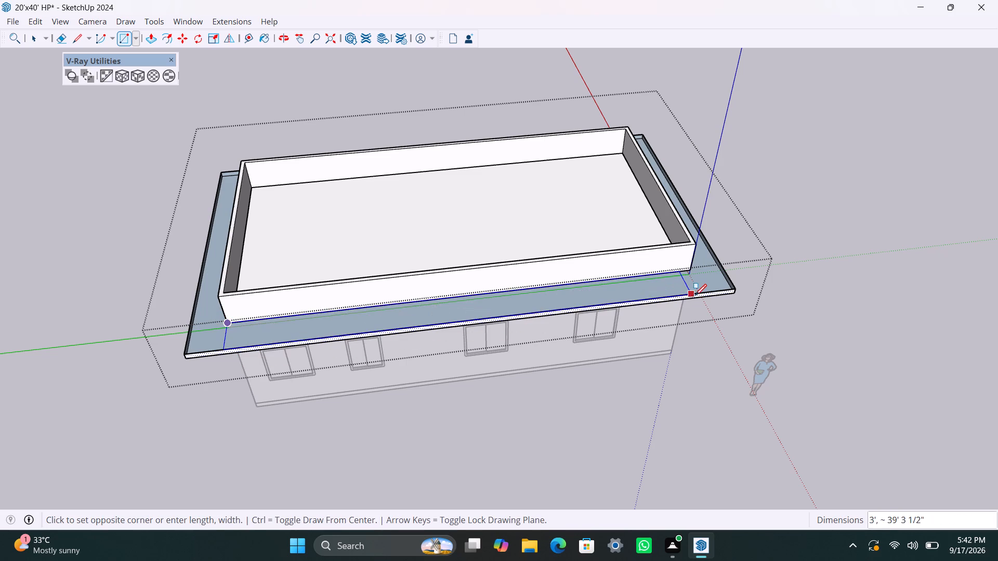
pyautogui.click(702, 293)
pyautogui.press('space')
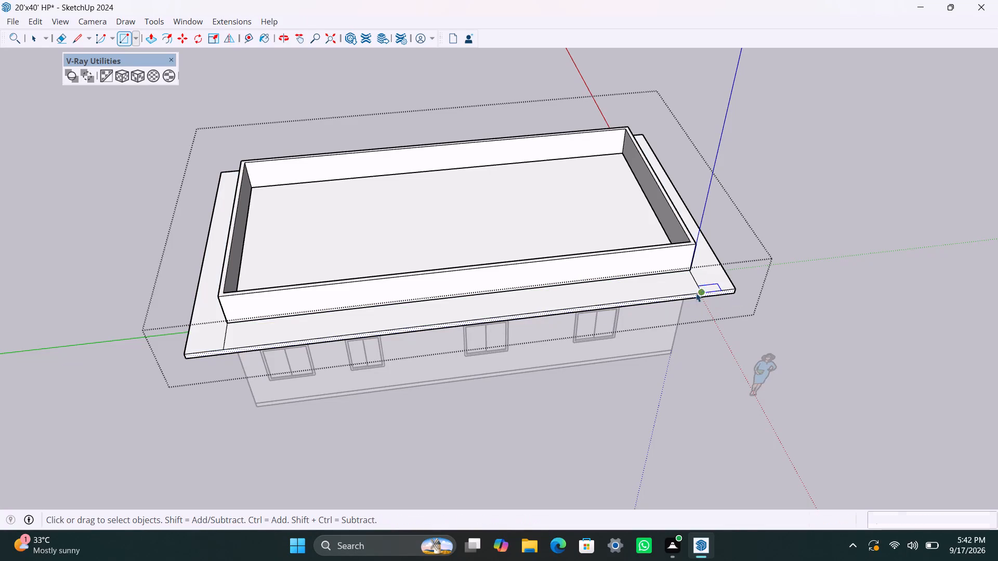
pyautogui.click(836, 292)
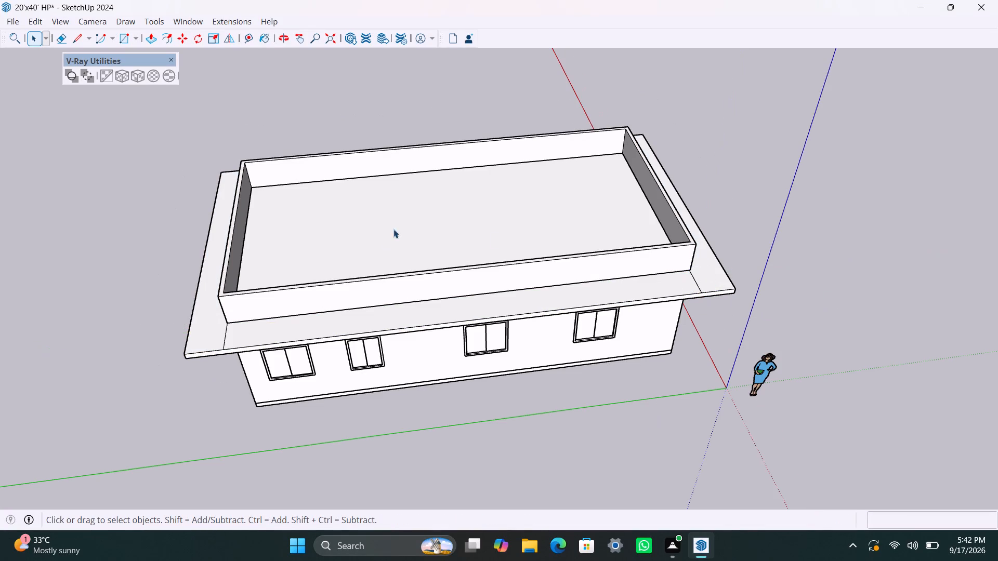
# Run FixIt 101 on the roof slab group to clean up its stray edges and split faces.
pyautogui.click(370, 248)
pyautogui.moveTo(153, 111); pyautogui.dragTo(698, 440)
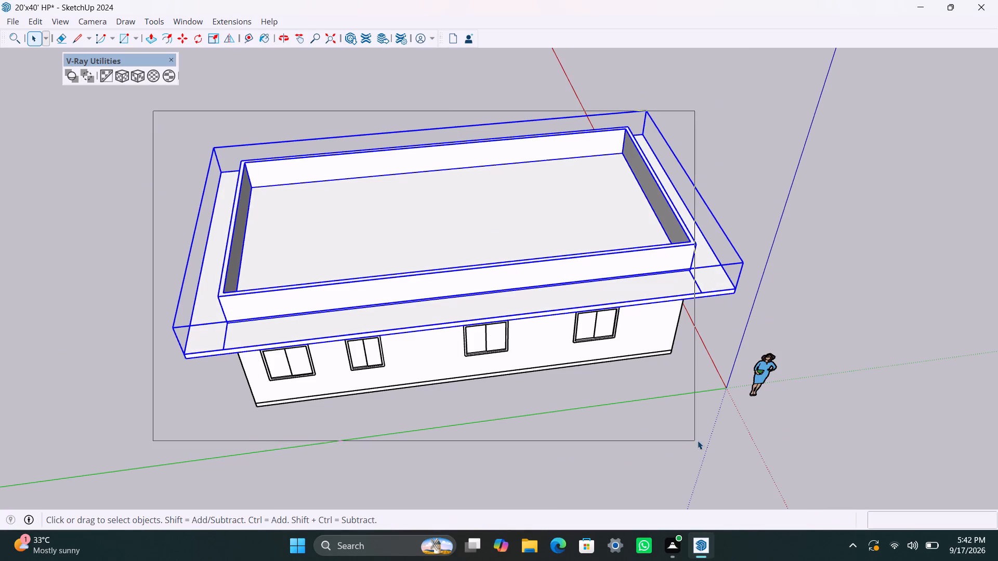
pyautogui.moveTo(698, 440); pyautogui.dragTo(557, 394)
pyautogui.click(441, 293)
pyautogui.rightClick(439, 297)
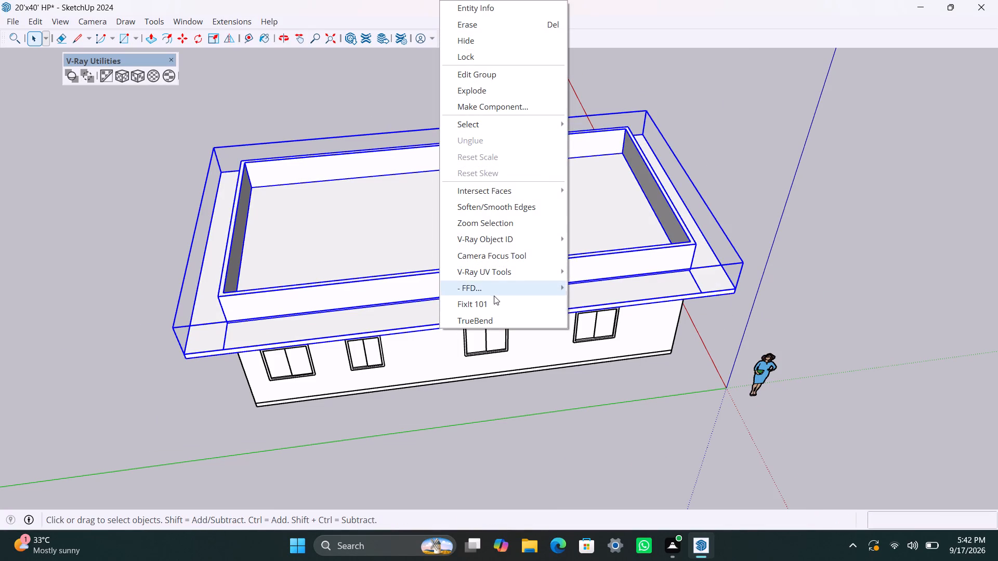
pyautogui.click(496, 307)
pyautogui.click(539, 330)
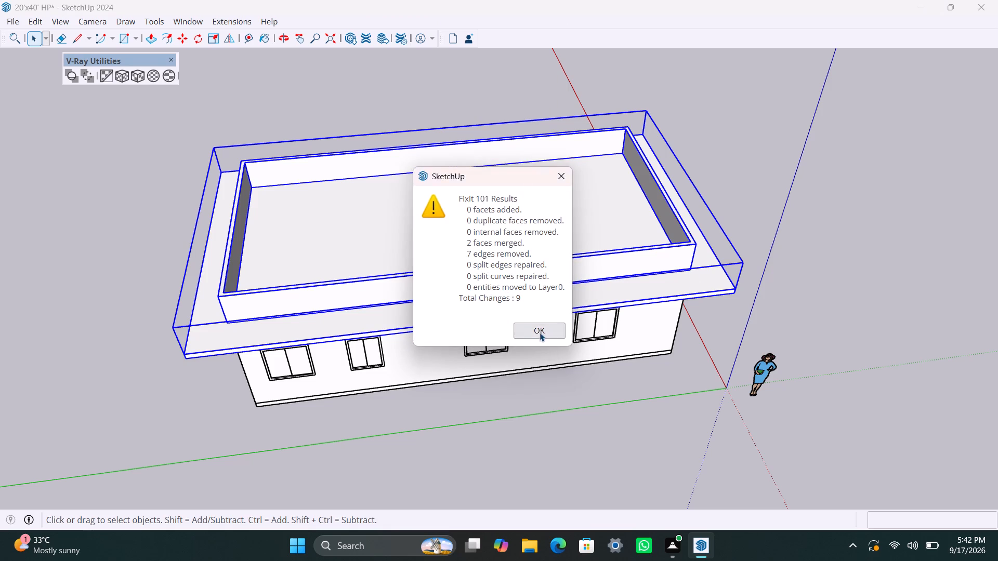
pyautogui.click(652, 436)
# Select the whole house and run FixIt 101 on all of it.
pyautogui.moveTo(149, 123); pyautogui.dragTo(732, 411)
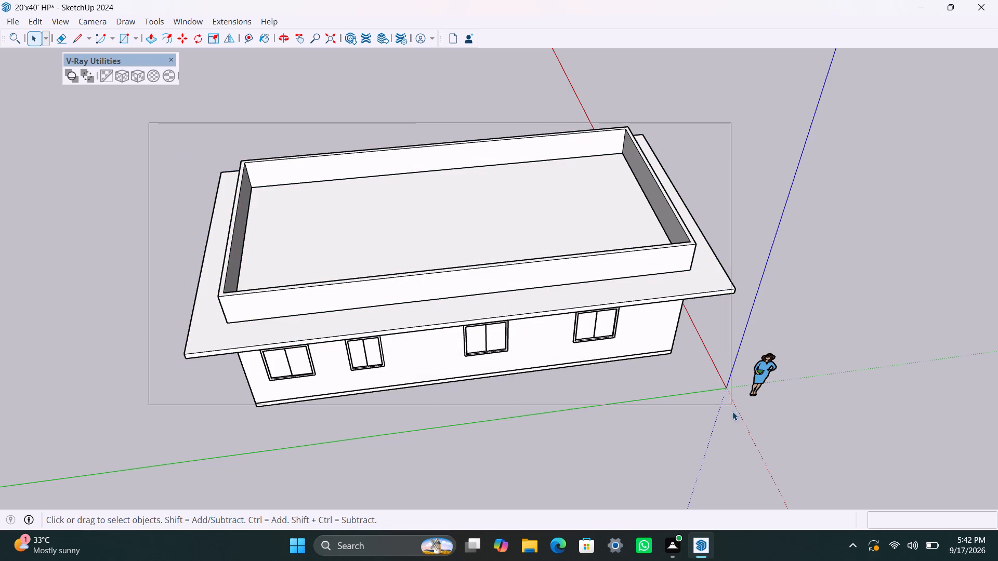
pyautogui.moveTo(732, 411); pyautogui.dragTo(732, 419)
pyautogui.moveTo(124, 117); pyautogui.dragTo(758, 424)
pyautogui.rightClick(531, 345)
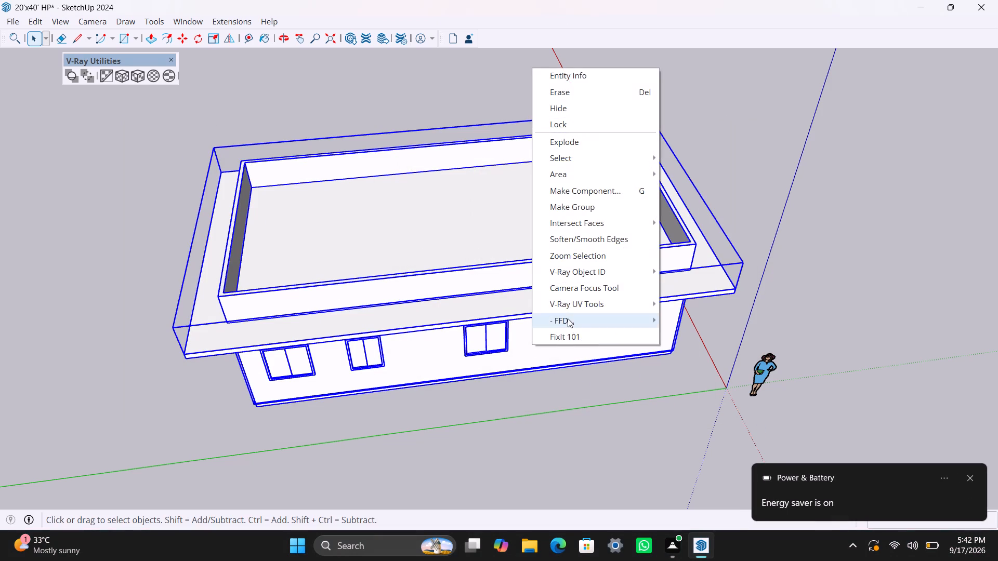
pyautogui.click(569, 336)
pyautogui.click(540, 326)
pyautogui.click(879, 341)
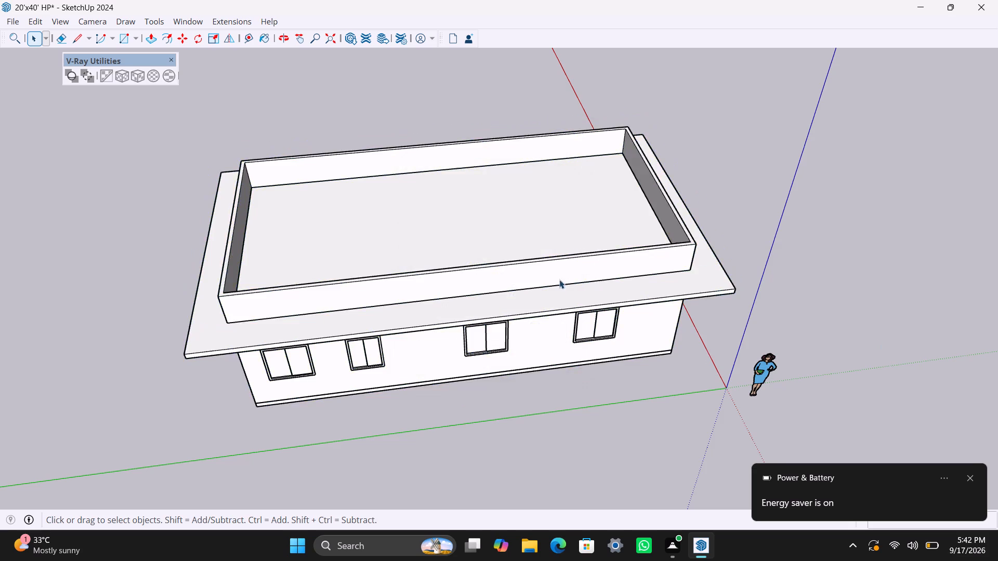
# Open the roof slab group and draw a rectangle on the slab inside the parapet, above the staircase near the front.
pyautogui.scroll(-5, 549, 295)
pyautogui.moveTo(587, 360); pyautogui.dragTo(97, 267, button='middle')
pyautogui.moveTo(548, 333); pyautogui.dragTo(416, 389, button='middle')
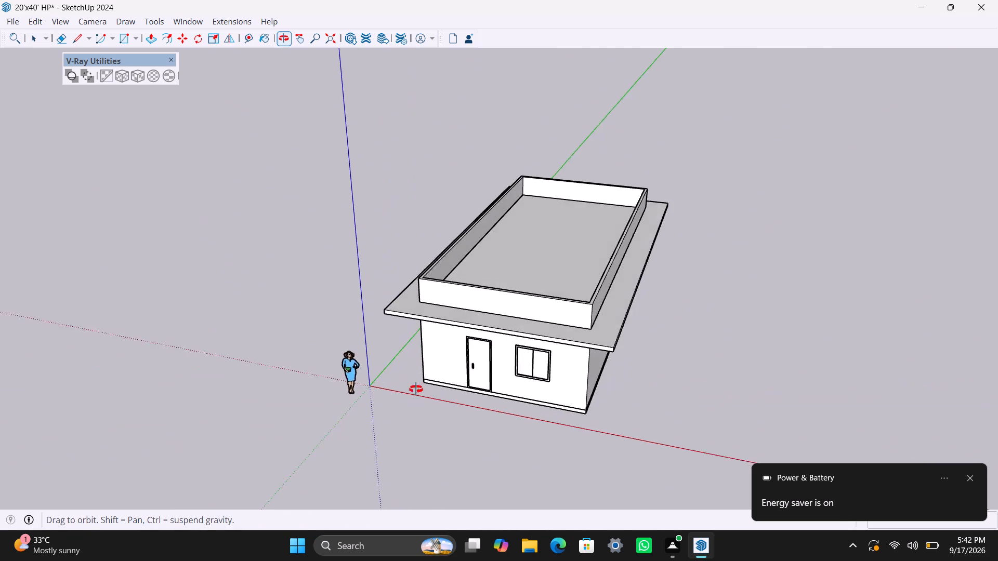
pyautogui.moveTo(416, 389); pyautogui.dragTo(997, 469, button='middle')
pyautogui.scroll(1, 531, 283)
pyautogui.moveTo(464, 315); pyautogui.dragTo(480, 387, button='middle')
pyautogui.doubleClick(522, 255)
pyautogui.click(504, 264)
pyautogui.doubleClick(502, 268)
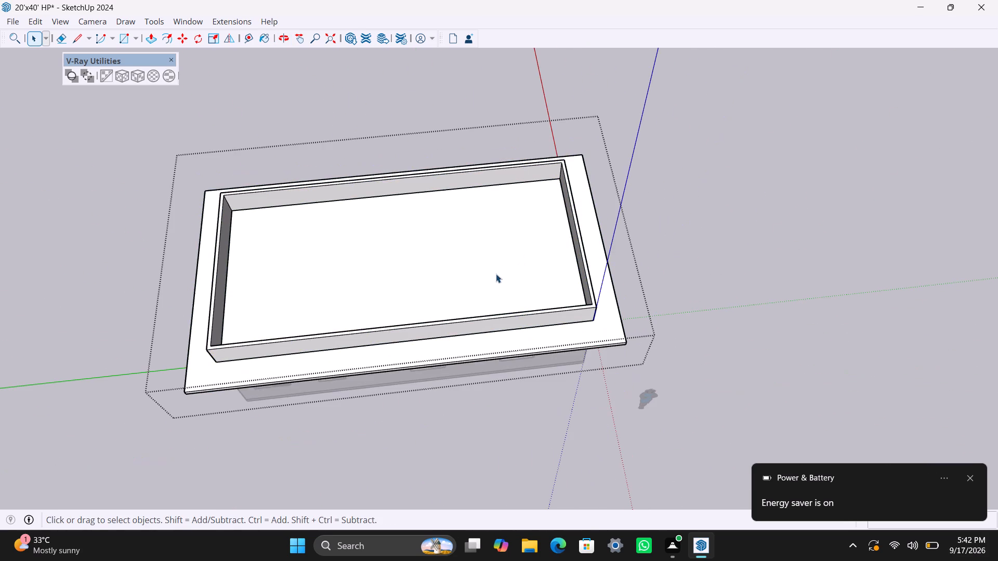
pyautogui.click(496, 274)
pyautogui.press('r')
pyautogui.click(479, 262)
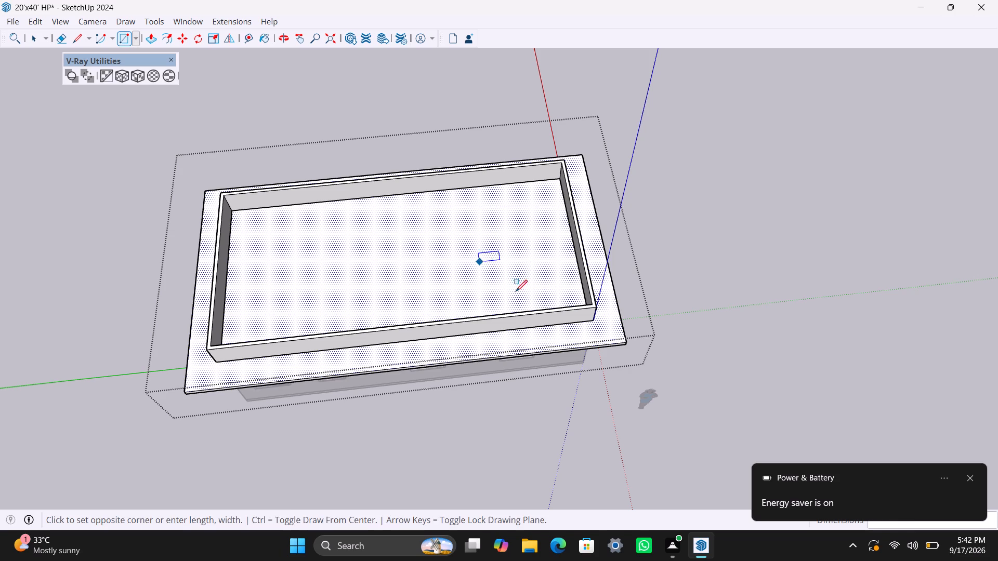
pyautogui.click(550, 300)
pyautogui.press('space')
# Push the rectangle down through the roof slab's full thickness to cut the stair opening.
pyautogui.click(519, 284)
pyautogui.press('p')
pyautogui.click(519, 282)
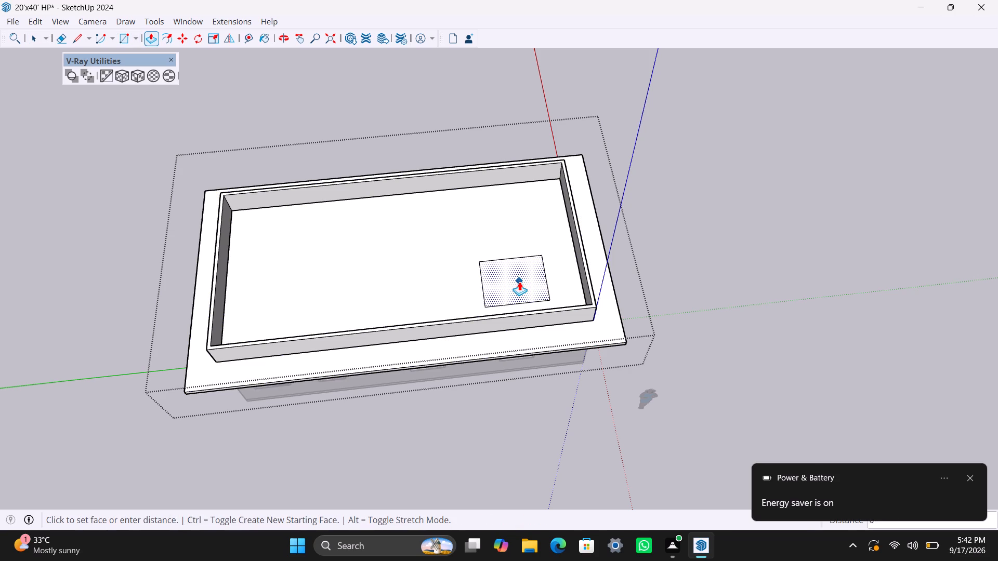
pyautogui.click(510, 285)
pyautogui.press('space')
# Push the stair opening's face on the four-window side outward until it sits close to the parapet.
pyautogui.moveTo(504, 268); pyautogui.dragTo(509, 276, button='middle')
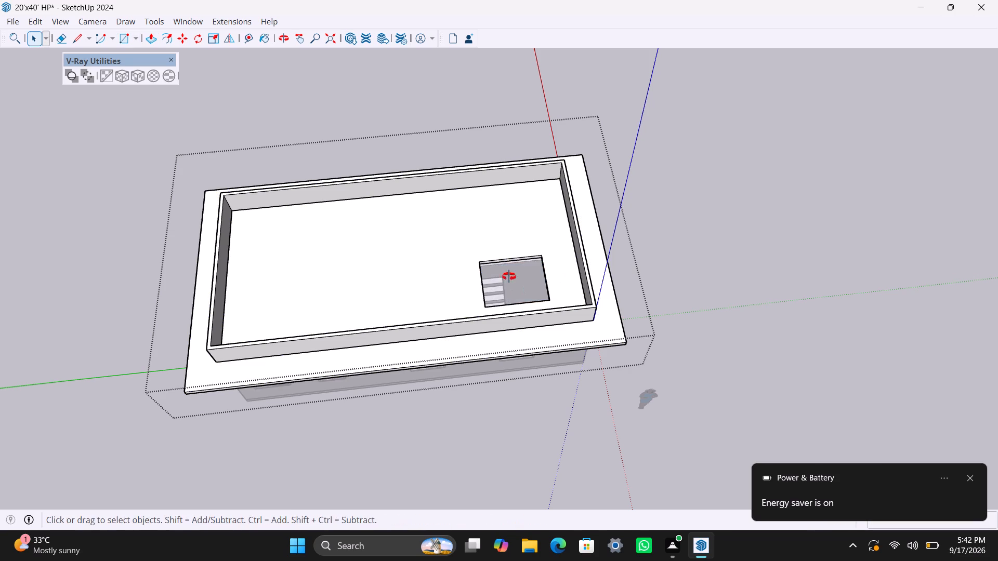
pyautogui.moveTo(509, 276); pyautogui.dragTo(481, 410, button='middle')
pyautogui.scroll(5, 515, 309)
pyautogui.moveTo(466, 332); pyautogui.dragTo(47, 327, button='middle')
pyautogui.scroll(2, 421, 326)
pyautogui.scroll(3, 450, 264)
pyautogui.moveTo(396, 299); pyautogui.dragTo(170, 230, button='middle')
pyautogui.scroll(3, 405, 238)
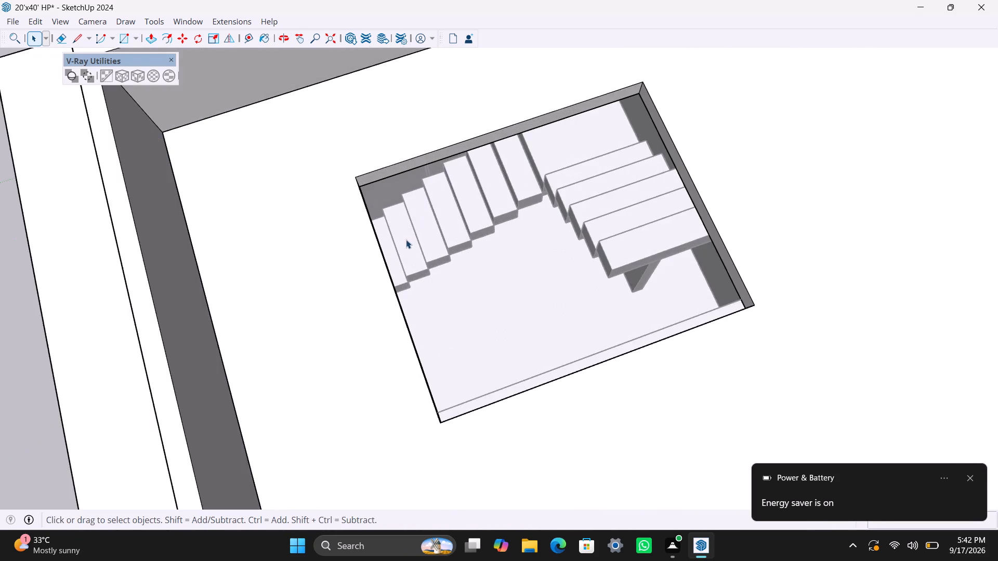
pyautogui.moveTo(403, 238); pyautogui.dragTo(298, 173, button='middle')
pyautogui.scroll(1, 463, 147)
pyautogui.scroll(-4, 459, 171)
pyautogui.keyDown('shift'); pyautogui.moveTo(459, 188); pyautogui.dragTo(457, 280, button='middle'); pyautogui.keyUp('shift')
pyautogui.scroll(2, 459, 265)
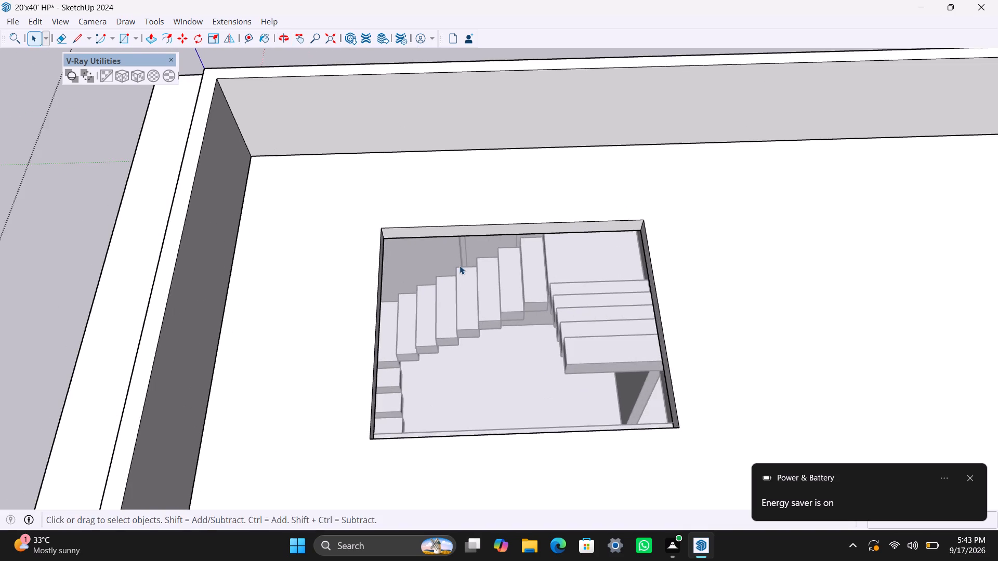
pyautogui.moveTo(459, 264); pyautogui.dragTo(451, 221, button='middle')
pyautogui.scroll(2, 455, 207)
pyautogui.click(474, 208)
pyautogui.press('p')
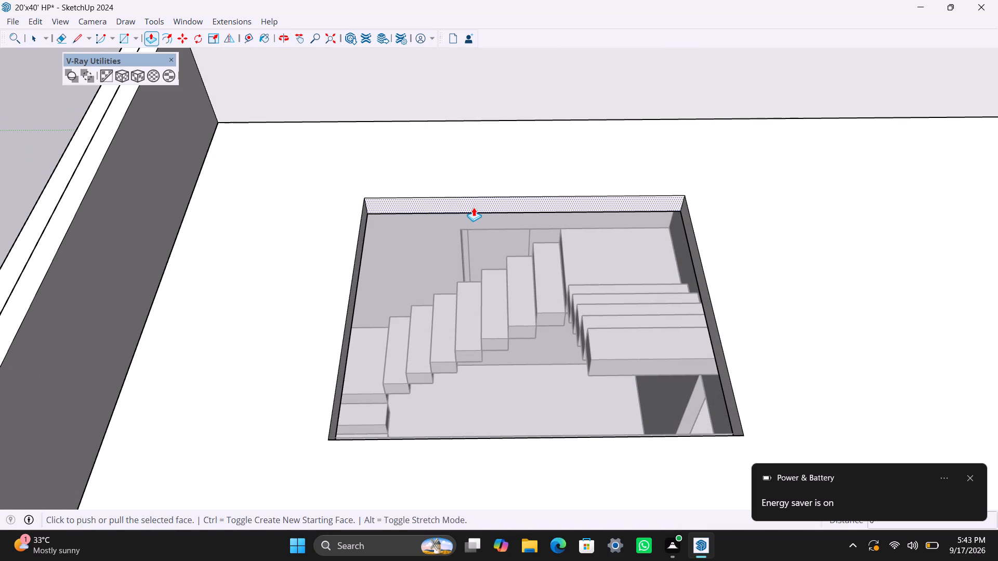
pyautogui.moveTo(474, 207); pyautogui.dragTo(502, 130)
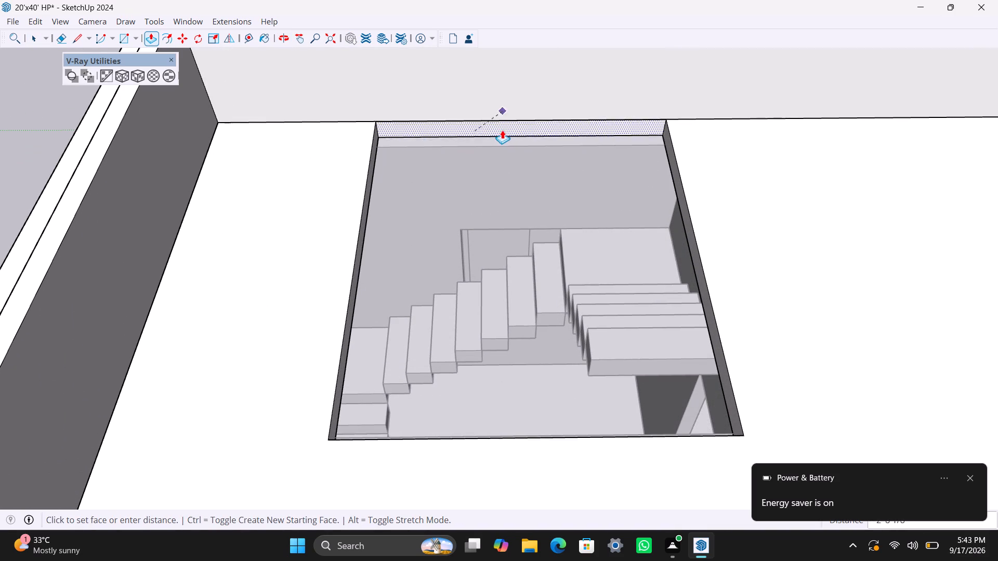
pyautogui.moveTo(502, 130); pyautogui.dragTo(506, 146)
# Push the stair opening's front face about 3' 6" toward the front parapet.
pyautogui.scroll(-2, 422, 244)
pyautogui.moveTo(422, 245); pyautogui.dragTo(319, 243, button='middle')
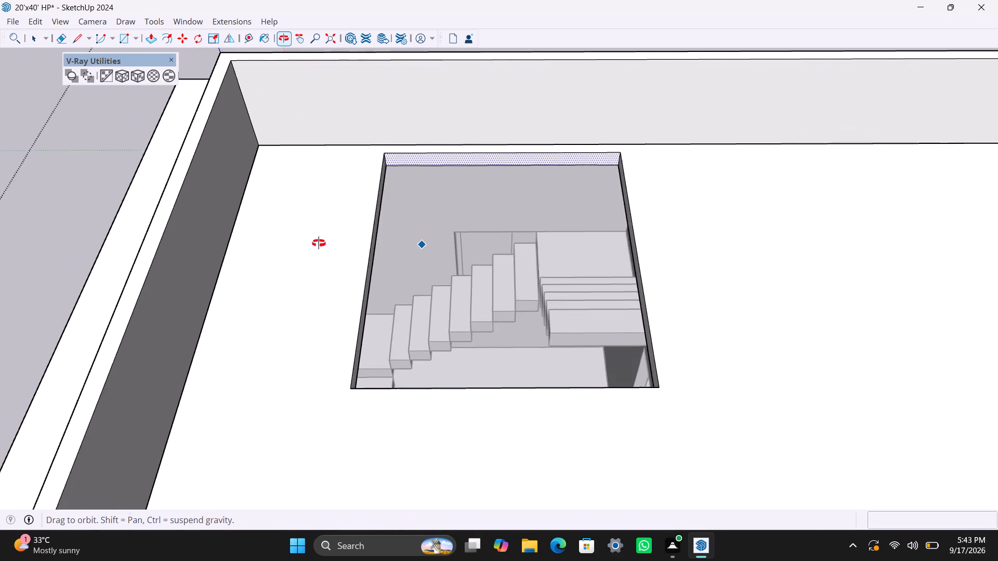
pyautogui.moveTo(319, 243); pyautogui.dragTo(119, 228, button='middle')
pyautogui.scroll(6, 338, 214)
pyautogui.press('space')
pyautogui.click(313, 118)
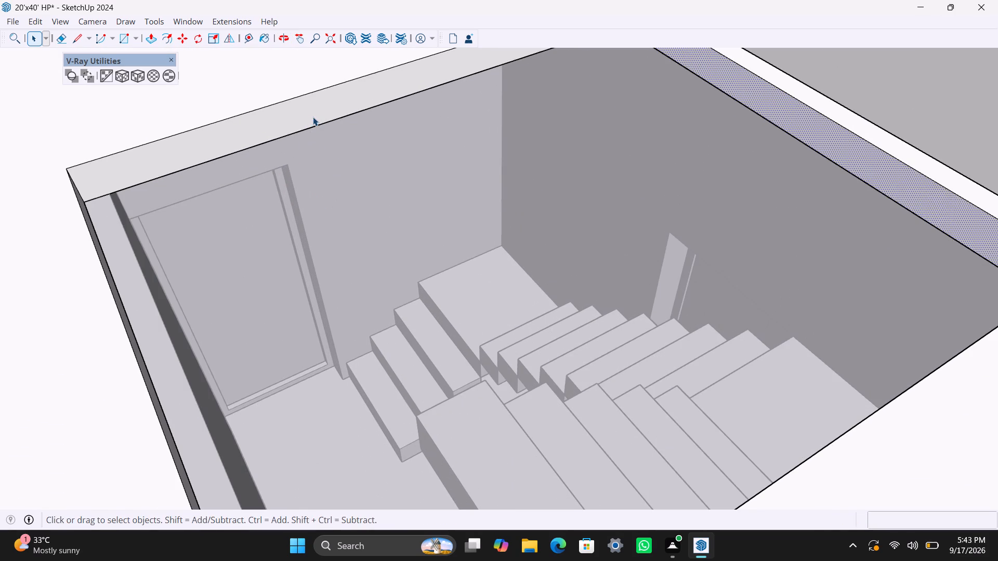
pyautogui.press('p')
pyautogui.moveTo(311, 116); pyautogui.dragTo(326, 119)
# Pull the opening's face opposite the four-window parapet inward over the stairwell, by about 3 1/2" and again by about 1' 4".
pyautogui.scroll(-11, 315, 152)
pyautogui.scroll(-5, 409, 140)
pyautogui.moveTo(408, 146); pyautogui.dragTo(408, 146, button='middle')
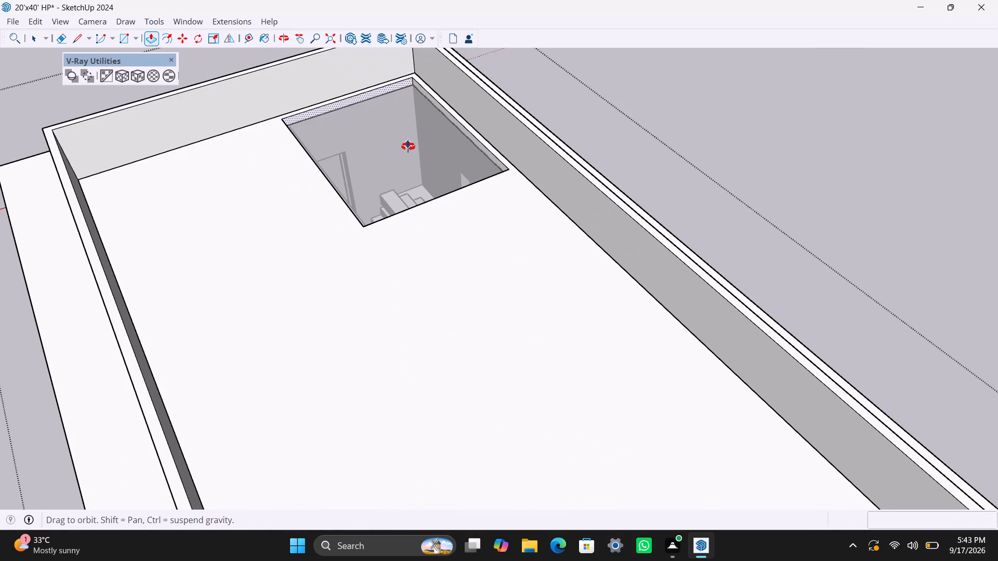
pyautogui.moveTo(408, 146); pyautogui.dragTo(203, 202, button='middle')
pyautogui.scroll(6, 389, 138)
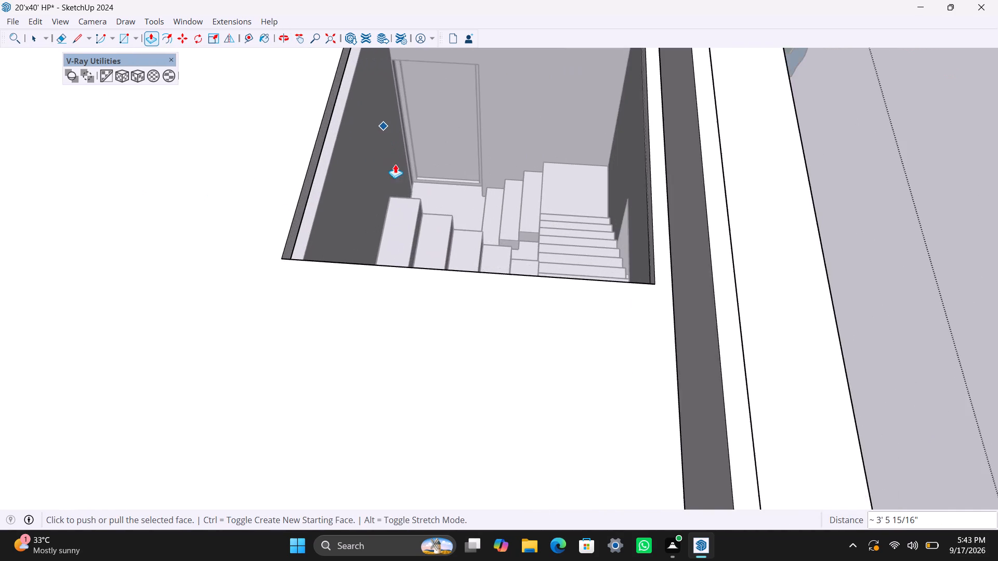
pyautogui.moveTo(395, 198); pyautogui.dragTo(286, 308, button='middle')
pyautogui.moveTo(364, 261); pyautogui.dragTo(326, 262, button='middle')
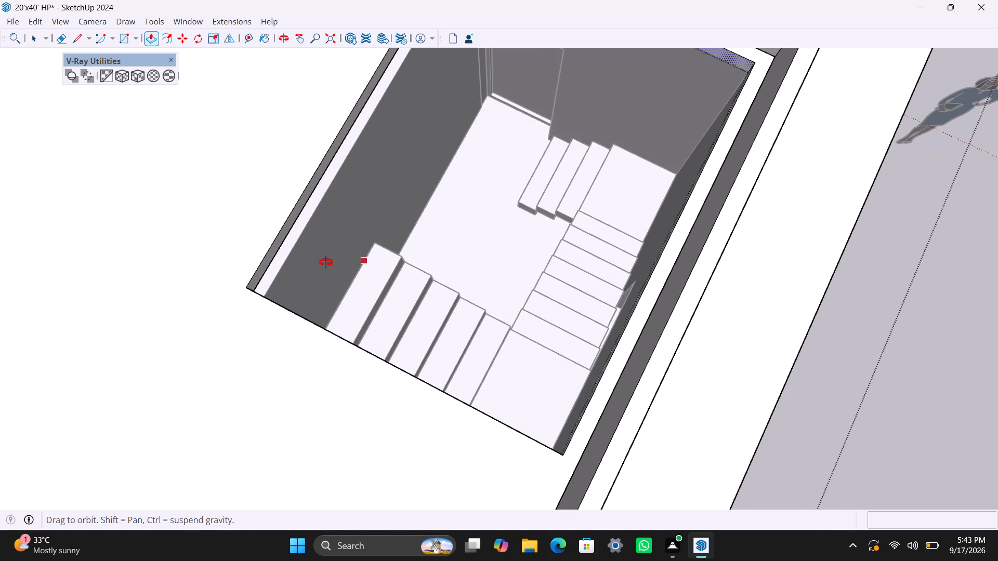
pyautogui.moveTo(326, 262); pyautogui.dragTo(30, 200, button='middle')
pyautogui.scroll(-3, 445, 157)
pyautogui.keyDown('shift'); pyautogui.moveTo(448, 162); pyautogui.dragTo(448, 162, button='middle'); pyautogui.keyUp('shift')
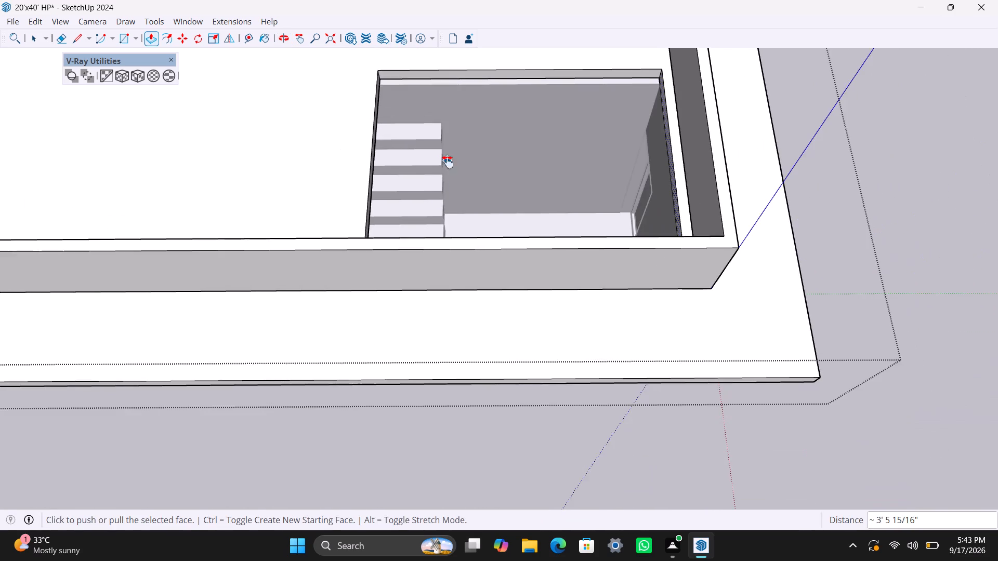
pyautogui.keyDown('shift'); pyautogui.moveTo(448, 162); pyautogui.dragTo(373, 269, button='middle'); pyautogui.keyUp('shift')
pyautogui.scroll(2, 398, 269)
pyautogui.moveTo(393, 264); pyautogui.dragTo(330, 253, button='middle')
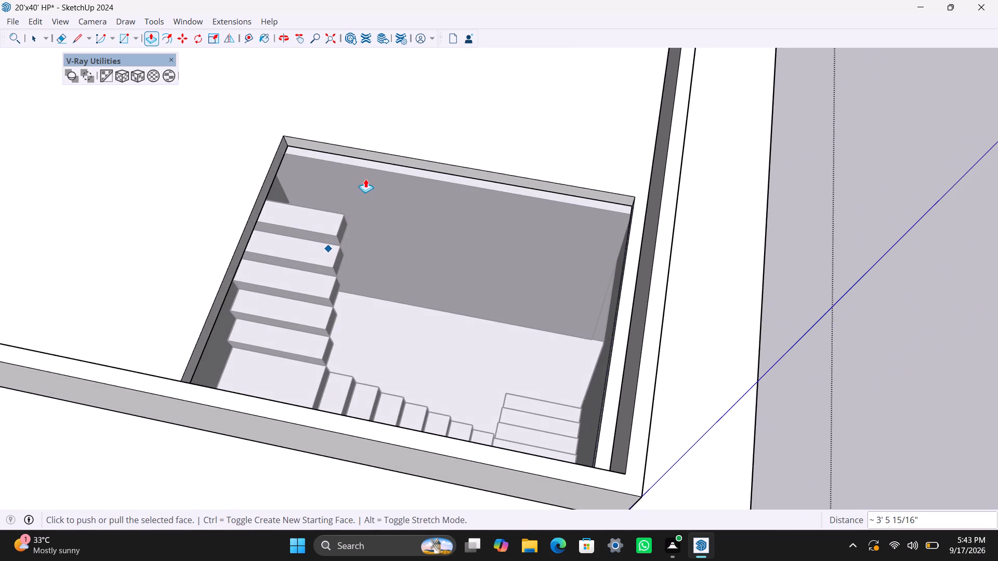
pyautogui.scroll(2, 372, 167)
pyautogui.press('space')
pyautogui.click(404, 161)
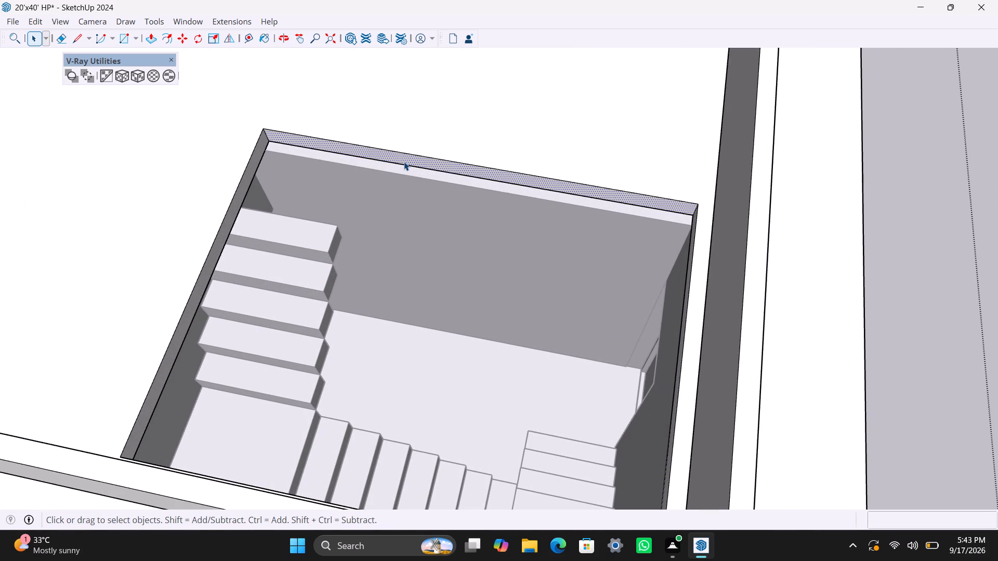
pyautogui.press('p')
pyautogui.moveTo(403, 159); pyautogui.dragTo(351, 222)
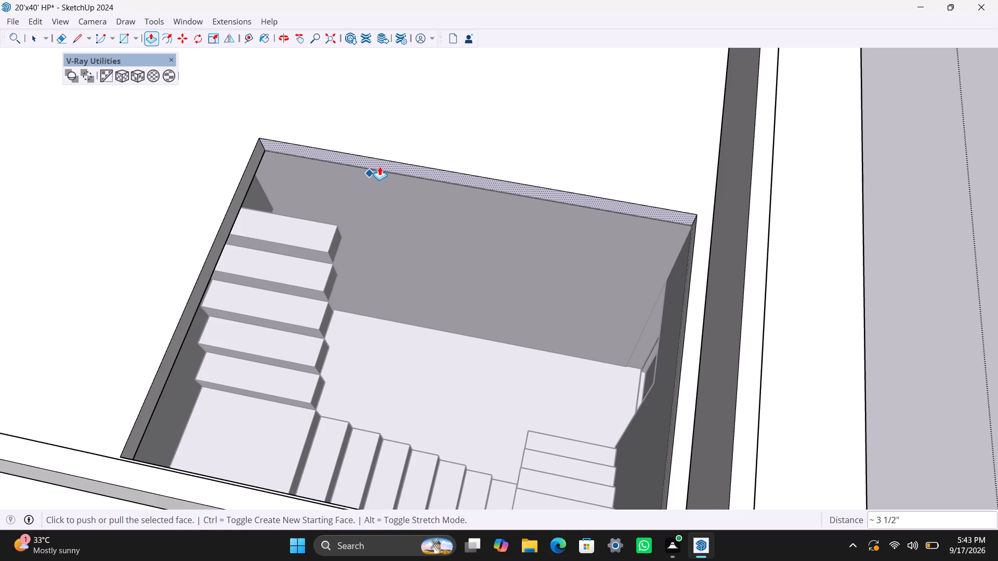
pyautogui.moveTo(382, 166); pyautogui.dragTo(336, 222)
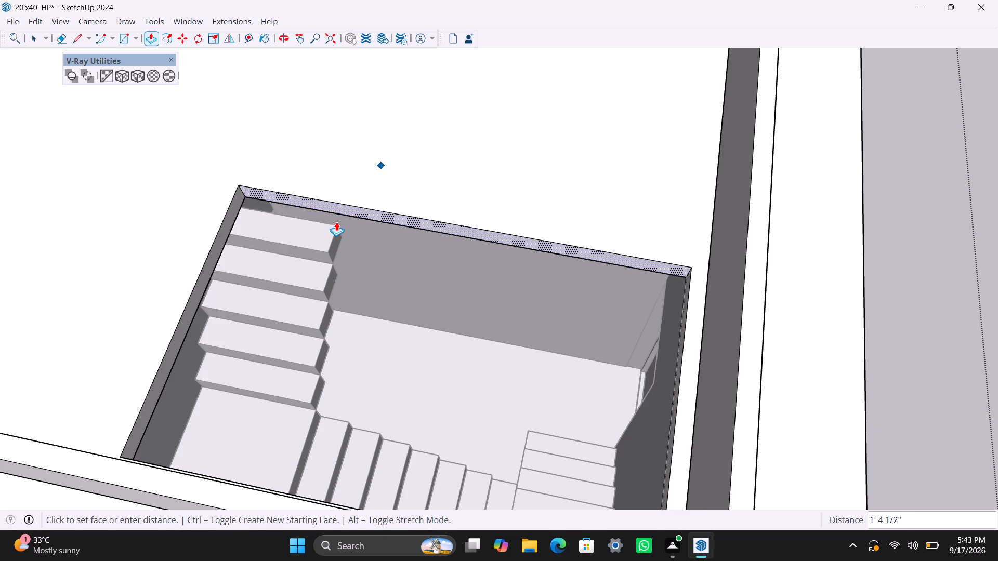
pyautogui.moveTo(336, 222); pyautogui.dragTo(342, 226)
pyautogui.press('space')
# Fine-tune that same opening face by a further 13/16" so it lines up with the end of the uppermost tread.
pyautogui.scroll(3, 309, 216)
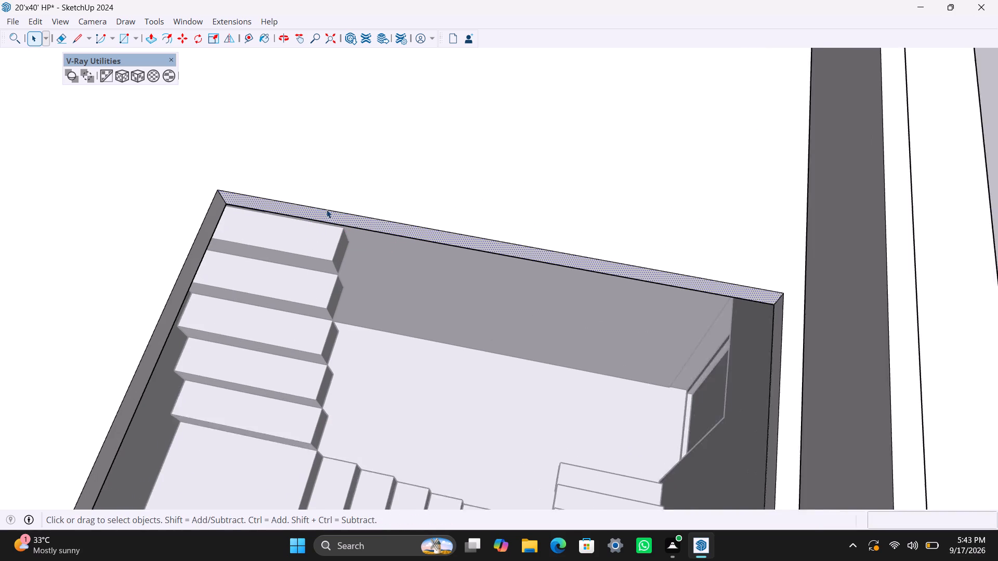
pyautogui.scroll(6, 326, 209)
pyautogui.click(359, 232)
pyautogui.press('p')
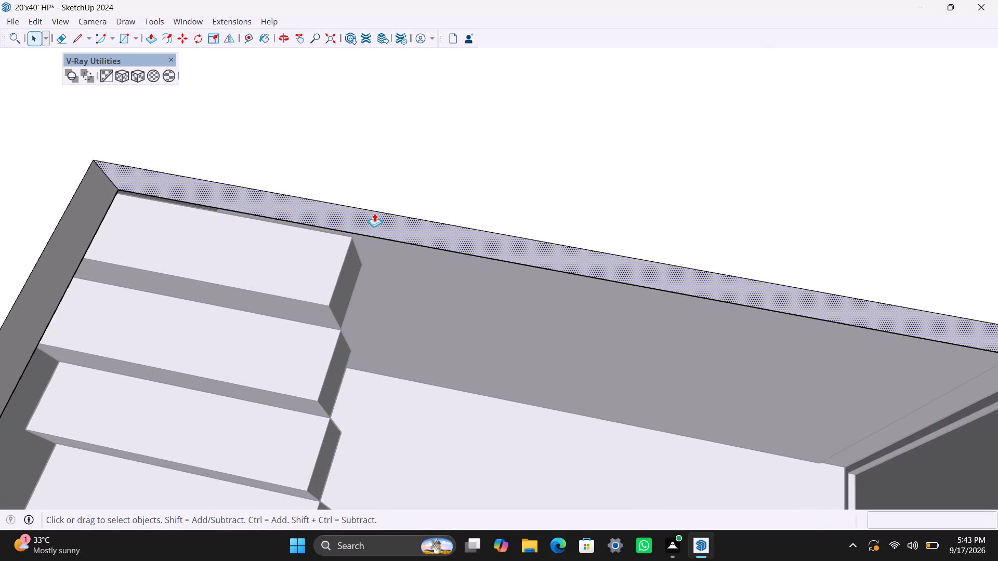
pyautogui.moveTo(374, 213); pyautogui.dragTo(376, 221)
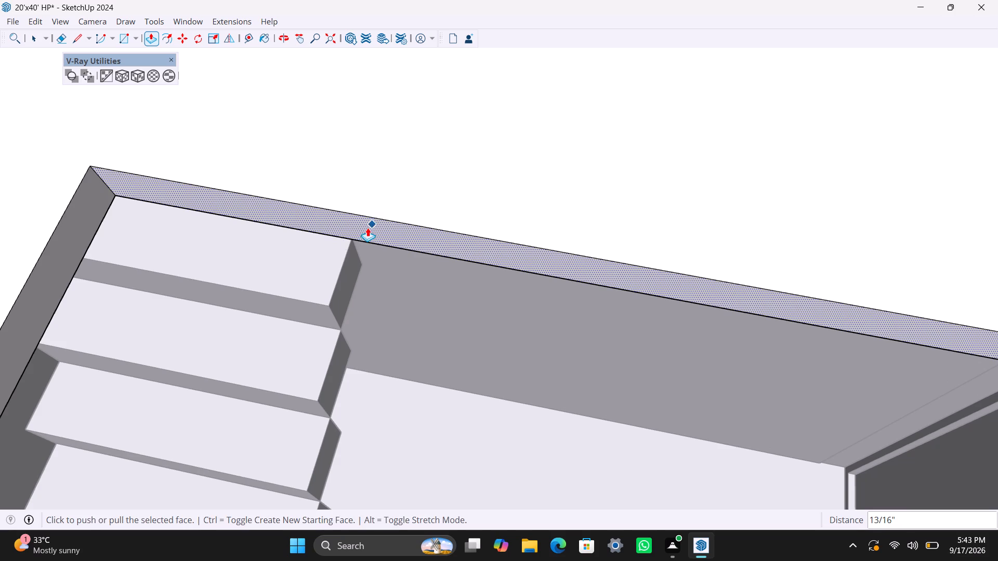
pyautogui.press('space')
# Push the opening's rear face outward by about 2 5/8" and again by about 2 15/16", to the end of the top treads.
pyautogui.scroll(-4, 220, 316)
pyautogui.scroll(-5, 341, 359)
pyautogui.scroll(-4, 420, 409)
pyautogui.moveTo(401, 422); pyautogui.dragTo(249, 432, button='middle')
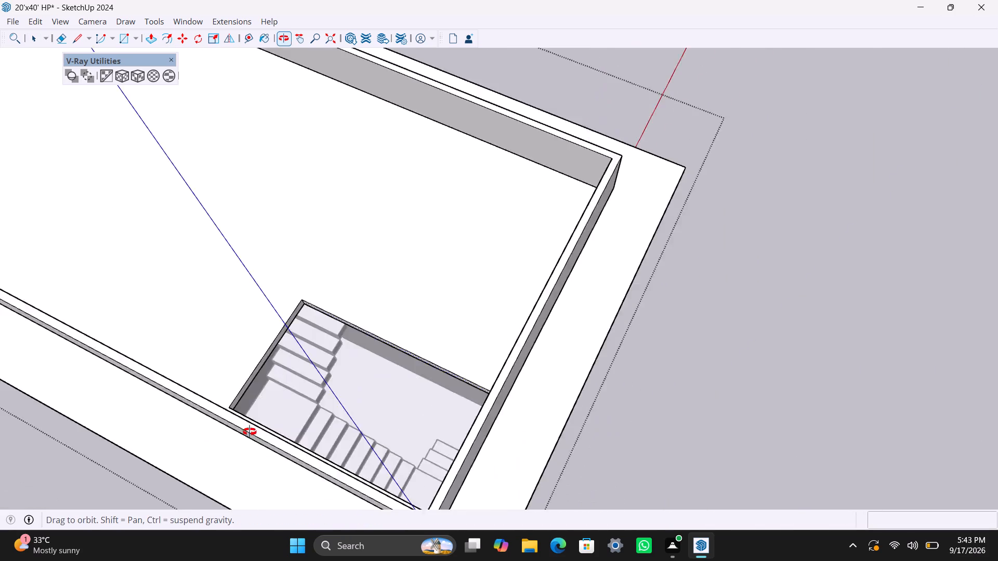
pyautogui.moveTo(249, 432); pyautogui.dragTo(162, 415, button='middle')
pyautogui.scroll(6, 239, 271)
pyautogui.moveTo(232, 259); pyautogui.dragTo(95, 234, button='middle')
pyautogui.scroll(4, 231, 205)
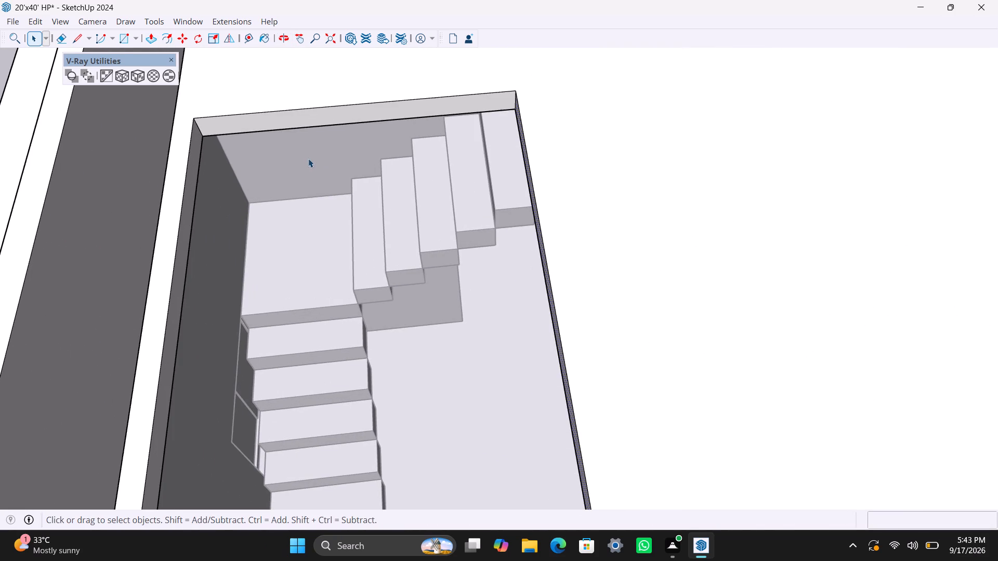
pyautogui.click(332, 116)
pyautogui.press('p')
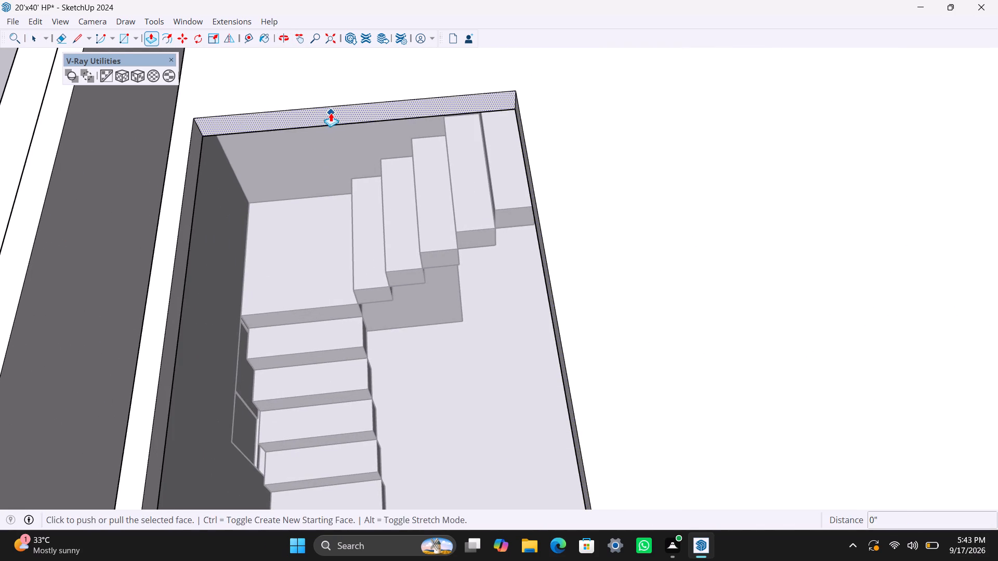
pyautogui.moveTo(331, 113); pyautogui.dragTo(390, 101)
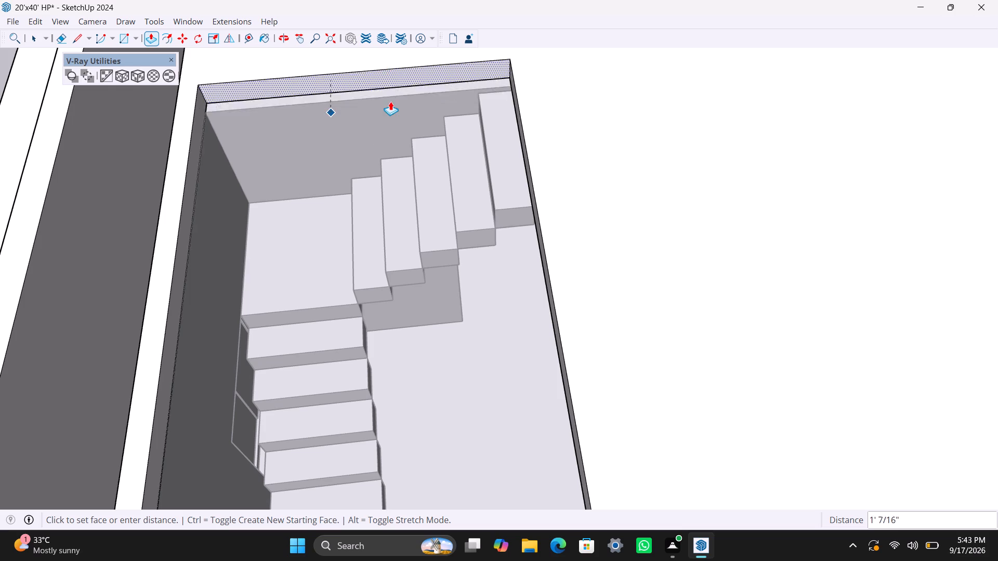
pyautogui.moveTo(390, 101); pyautogui.dragTo(385, 62)
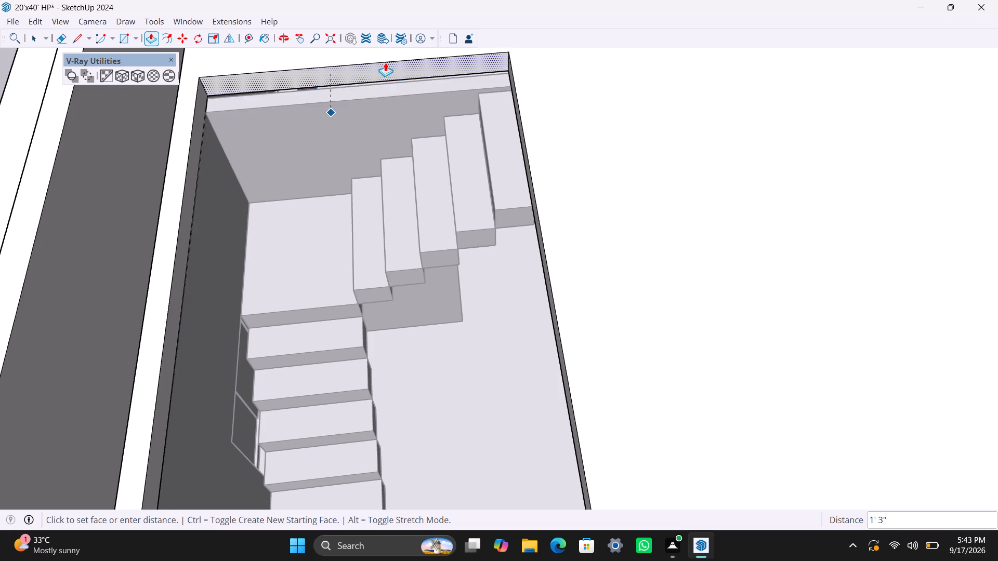
pyautogui.moveTo(385, 62); pyautogui.dragTo(380, 110)
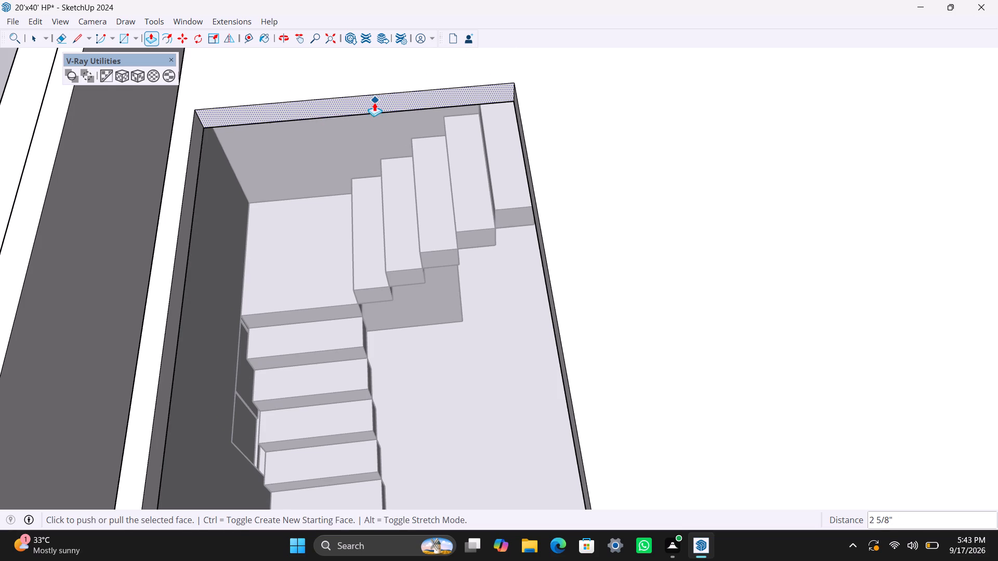
pyautogui.click(374, 102)
pyautogui.moveTo(382, 99); pyautogui.dragTo(396, 89)
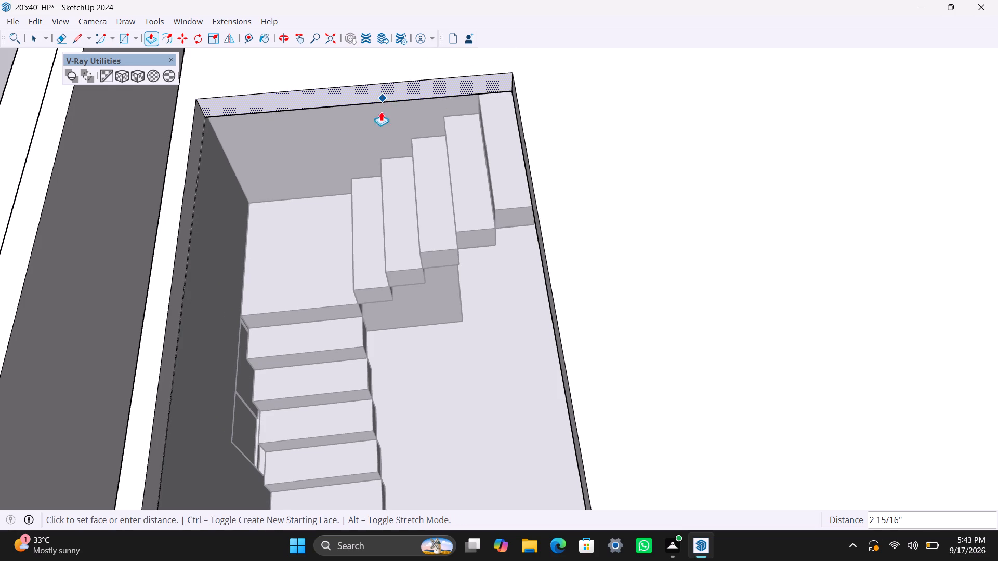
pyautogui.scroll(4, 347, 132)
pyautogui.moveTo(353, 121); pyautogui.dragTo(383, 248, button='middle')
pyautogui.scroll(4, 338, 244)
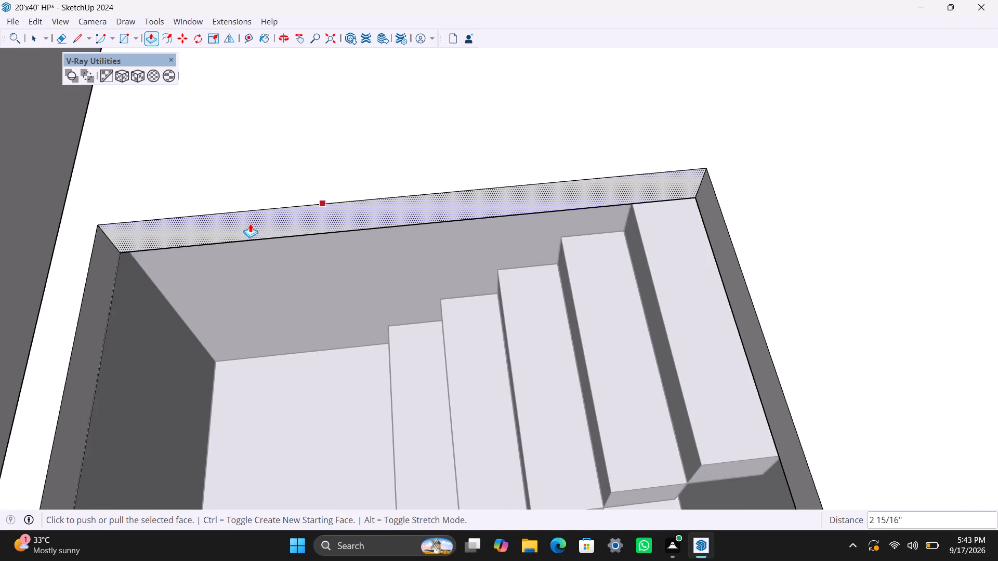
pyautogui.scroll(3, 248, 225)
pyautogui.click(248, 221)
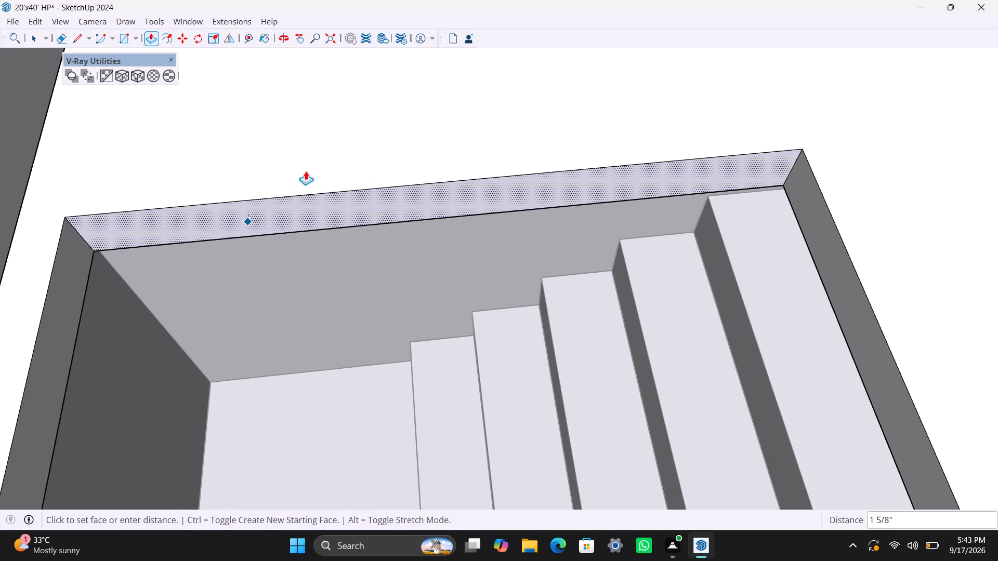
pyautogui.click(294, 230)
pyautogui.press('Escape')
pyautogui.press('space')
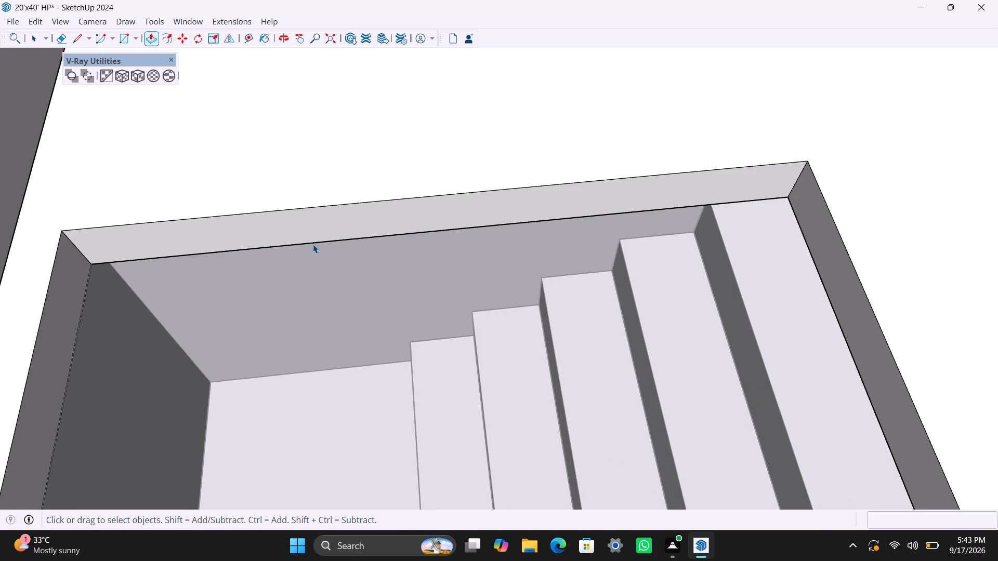
# Push the stair opening's rear face outward by about another 2 5/16" and save the model.
pyautogui.press('p')
pyautogui.click(337, 217)
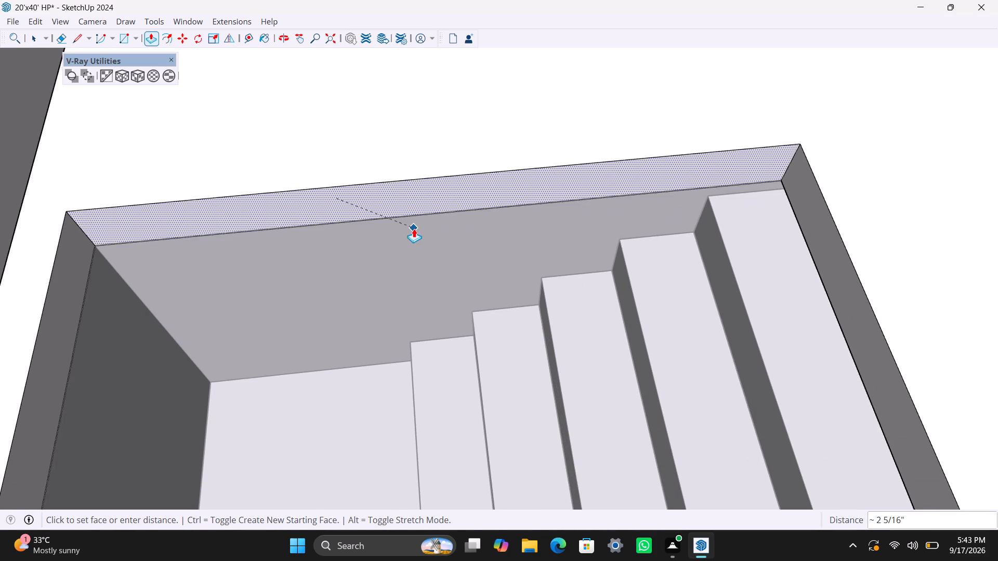
pyautogui.click(414, 229)
pyautogui.hotkey('ctrl', 's')
# Close the roof slab for editing and move the whole roof off to the side of the house, exposing the rooms.
pyautogui.scroll(-4, 319, 255)
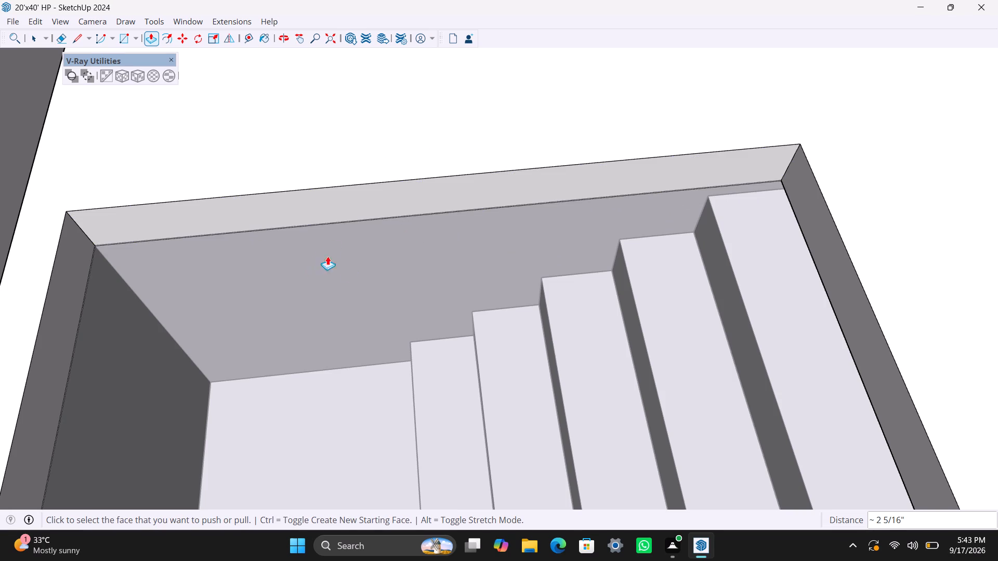
pyautogui.scroll(-20, 327, 256)
pyautogui.scroll(-2, 327, 256)
pyautogui.press('space')
pyautogui.click(718, 223)
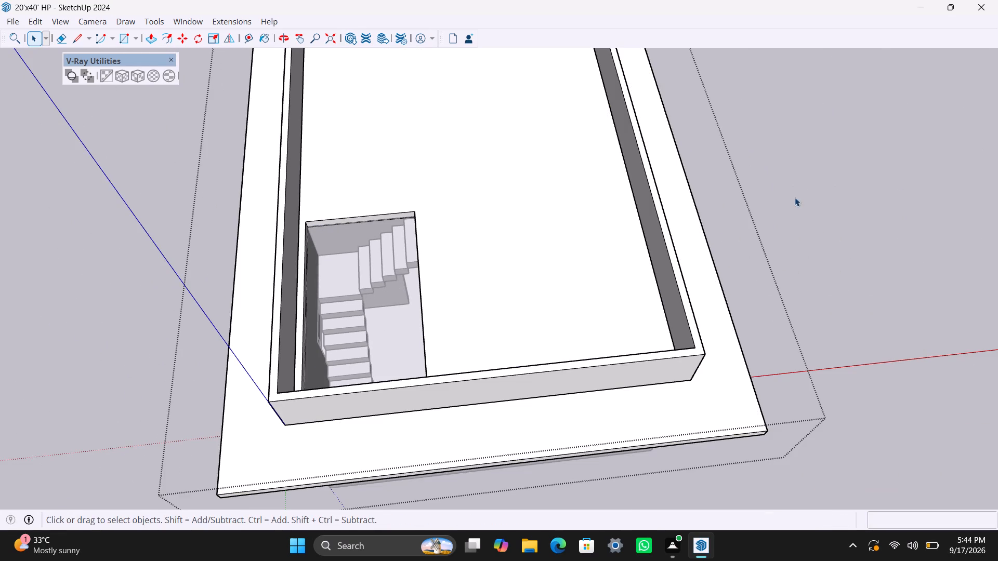
pyautogui.click(795, 197)
pyautogui.click(611, 245)
pyautogui.press('m')
pyautogui.click(601, 249)
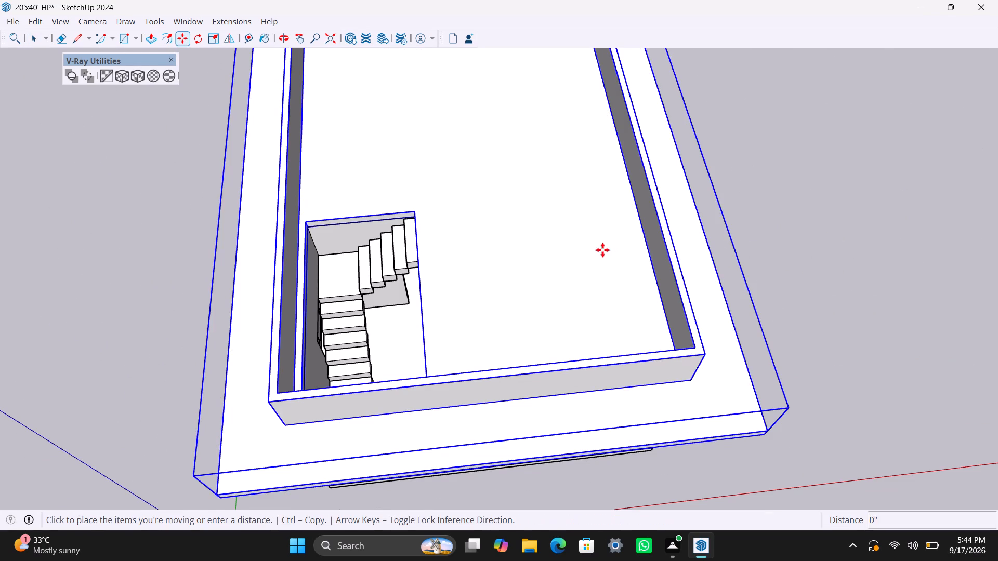
pyautogui.click(951, 137)
pyautogui.scroll(2, 440, 291)
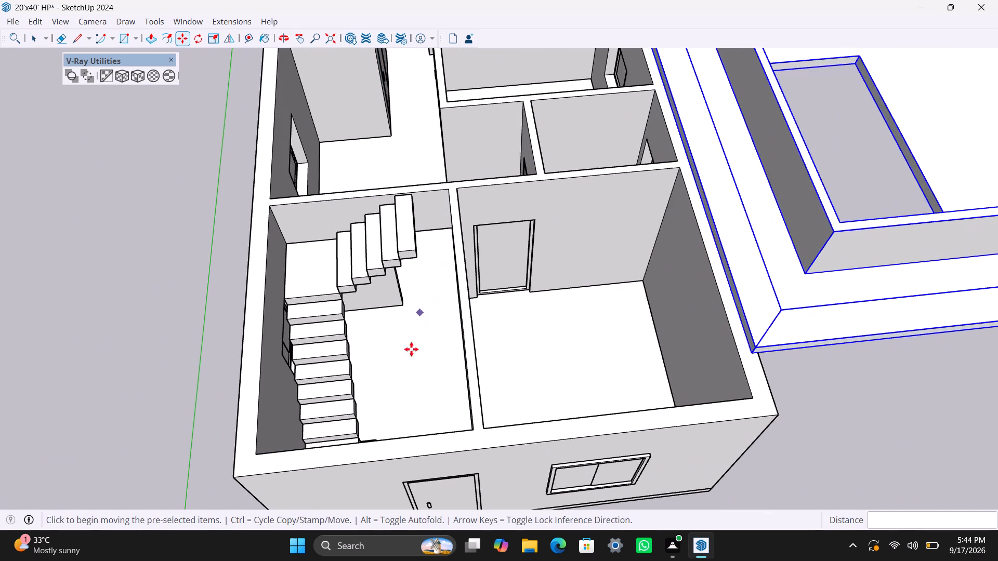
pyautogui.press('space')
# Examine the staircase flights, landings and stairwell walls from above and from several angles.
pyautogui.moveTo(367, 361); pyautogui.dragTo(22, 430, button='middle')
pyautogui.scroll(3, 290, 257)
pyautogui.moveTo(454, 252); pyautogui.dragTo(302, 383, button='middle')
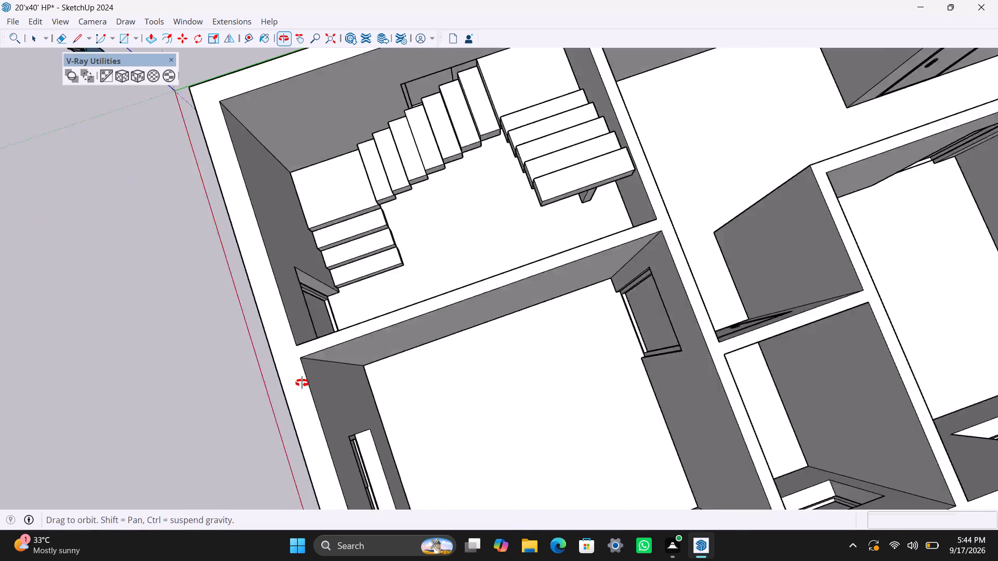
pyautogui.moveTo(302, 383); pyautogui.dragTo(245, 369, button='middle')
pyautogui.scroll(3, 333, 276)
pyautogui.keyDown('shift'); pyautogui.moveTo(399, 291); pyautogui.dragTo(300, 241, button='middle'); pyautogui.keyUp('shift')
pyautogui.scroll(3, 371, 234)
pyautogui.moveTo(466, 329); pyautogui.dragTo(252, 132, button='middle')
pyautogui.scroll(-12, 404, 209)
pyautogui.moveTo(509, 289); pyautogui.dragTo(380, 290, button='middle')
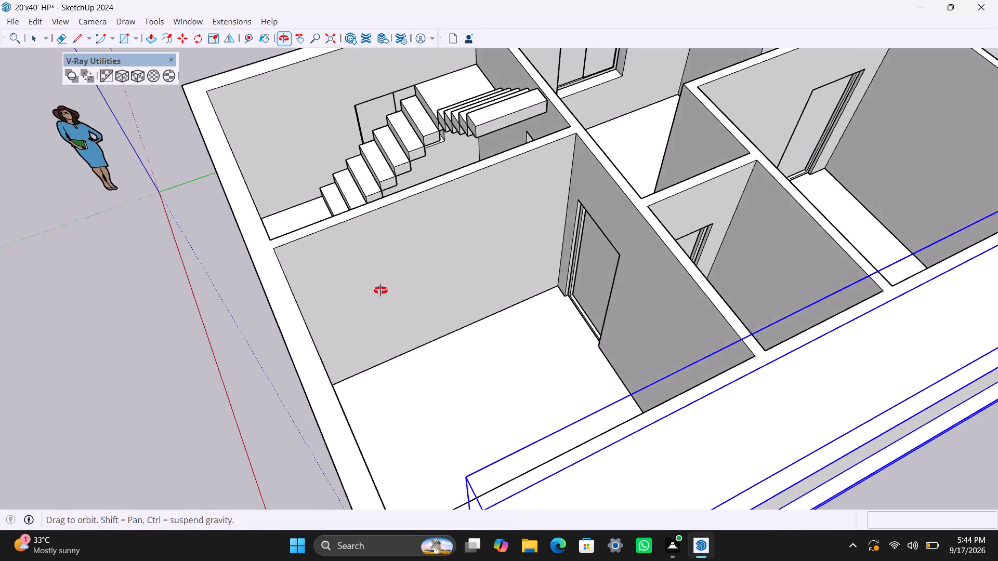
pyautogui.moveTo(380, 290); pyautogui.dragTo(314, 284, button='middle')
pyautogui.moveTo(348, 241); pyautogui.dragTo(422, 397, button='middle')
pyautogui.scroll(4, 337, 252)
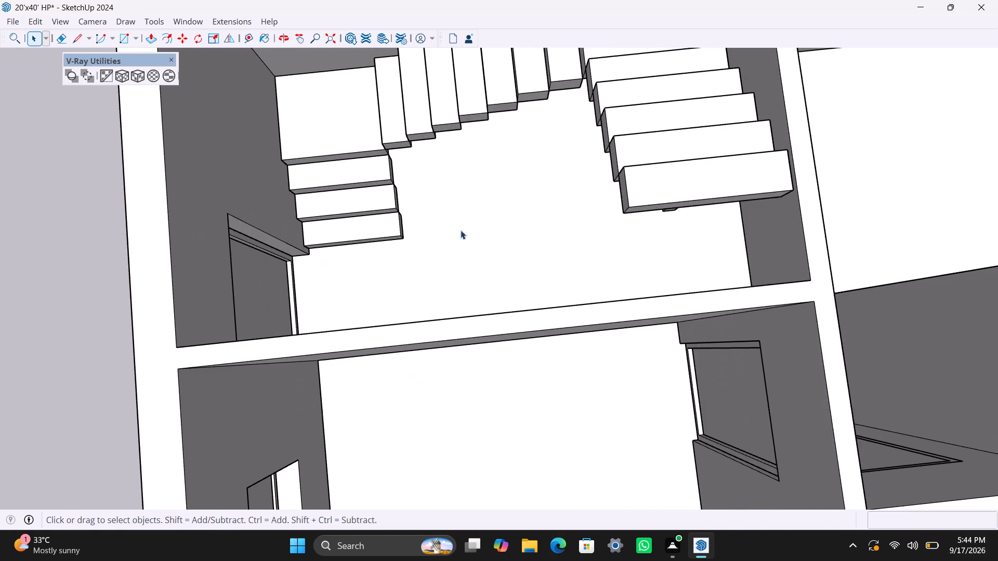
pyautogui.moveTo(453, 258); pyautogui.dragTo(423, 305, button='middle')
pyautogui.scroll(4, 350, 266)
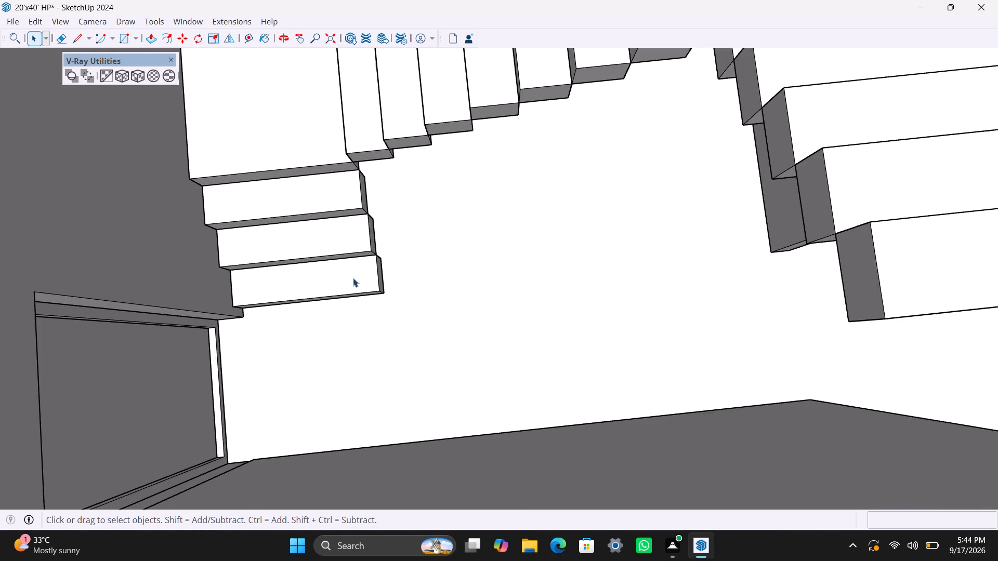
pyautogui.moveTo(356, 322); pyautogui.dragTo(308, 318, button='middle')
pyautogui.scroll(2, 321, 259)
pyautogui.moveTo(310, 280); pyautogui.dragTo(308, 329, button='middle')
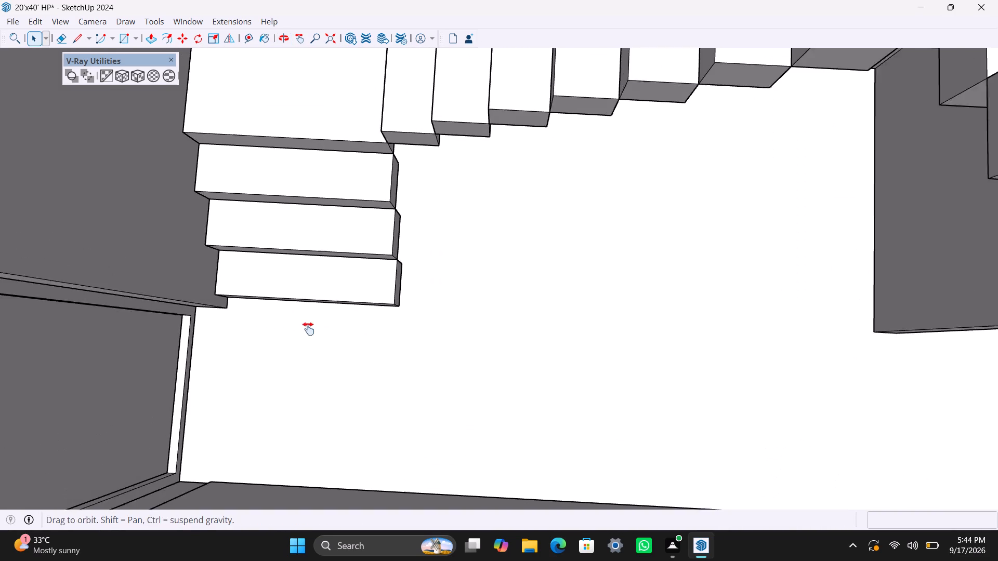
pyautogui.moveTo(308, 329); pyautogui.dragTo(305, 341, button='middle')
pyautogui.scroll(-18, 326, 312)
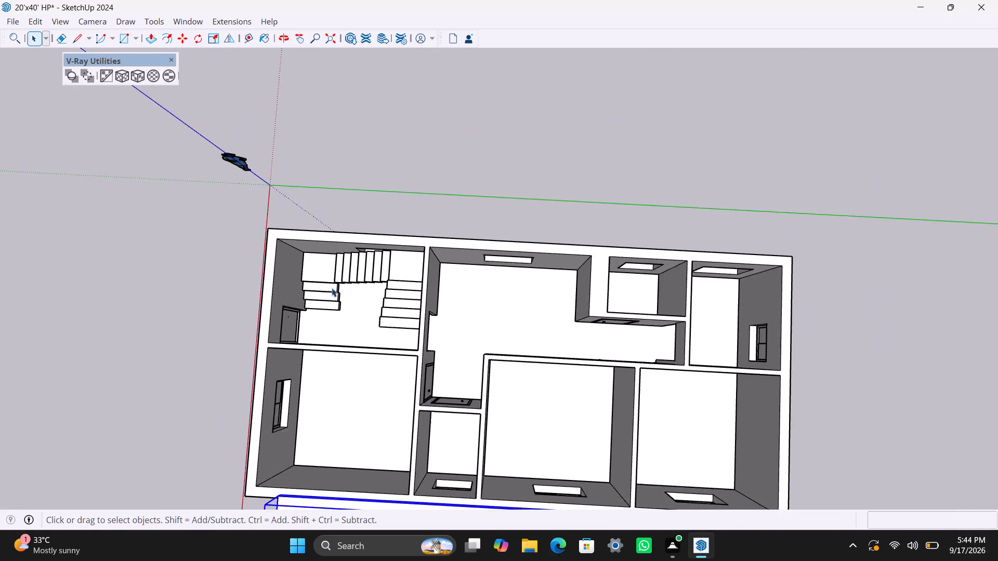
pyautogui.scroll(-6, 333, 287)
# Open the roof for editing and place guides 4.5" outside the stair opening's two edges that face away from the parapet.
pyautogui.moveTo(351, 341); pyautogui.dragTo(406, 187, button='middle')
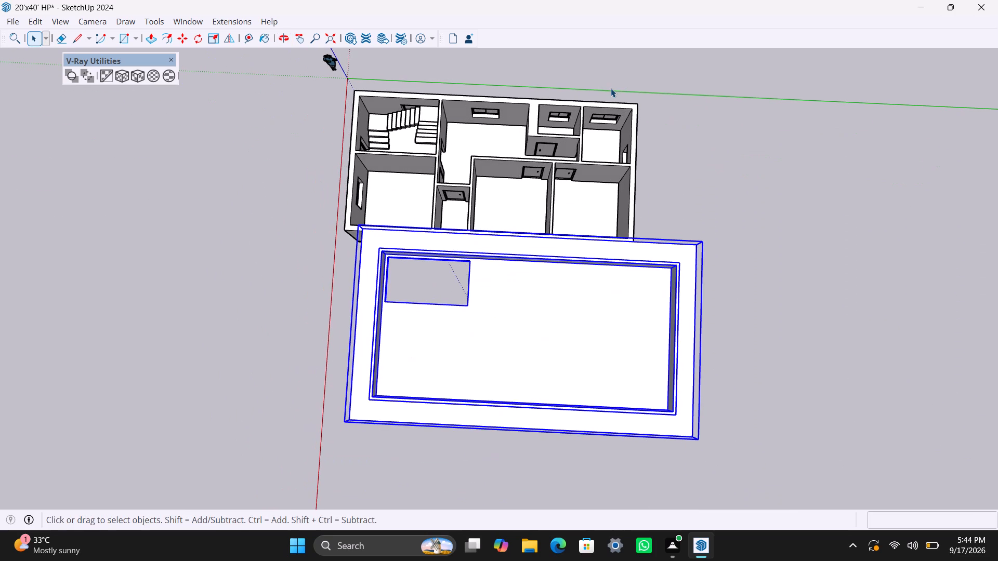
pyautogui.scroll(4, 484, 312)
pyautogui.moveTo(399, 319); pyautogui.dragTo(417, 328, button='middle')
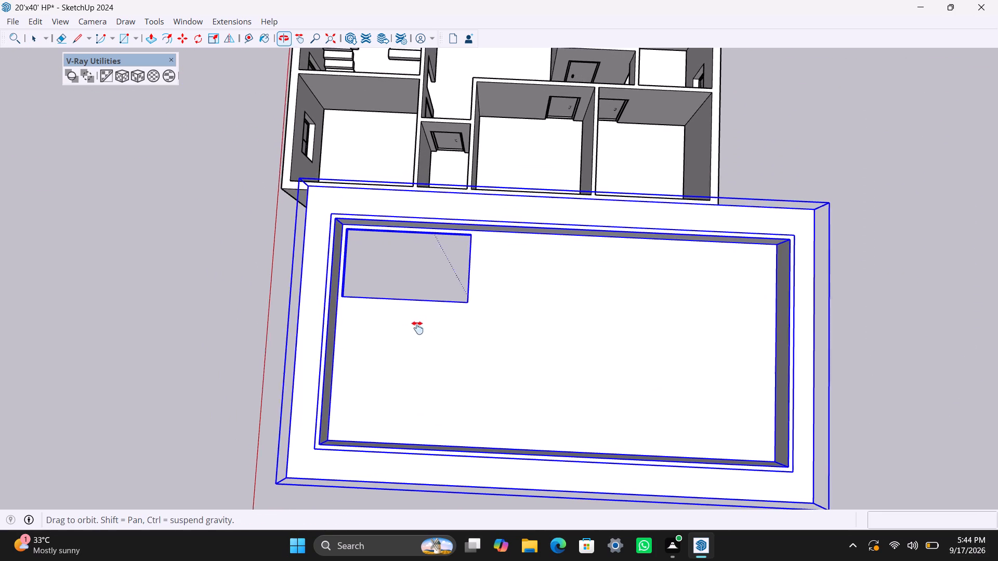
pyautogui.moveTo(417, 328); pyautogui.dragTo(421, 364, button='middle')
pyautogui.scroll(4, 400, 439)
pyautogui.moveTo(405, 398); pyautogui.dragTo(413, 368, button='middle')
pyautogui.scroll(2, 329, 262)
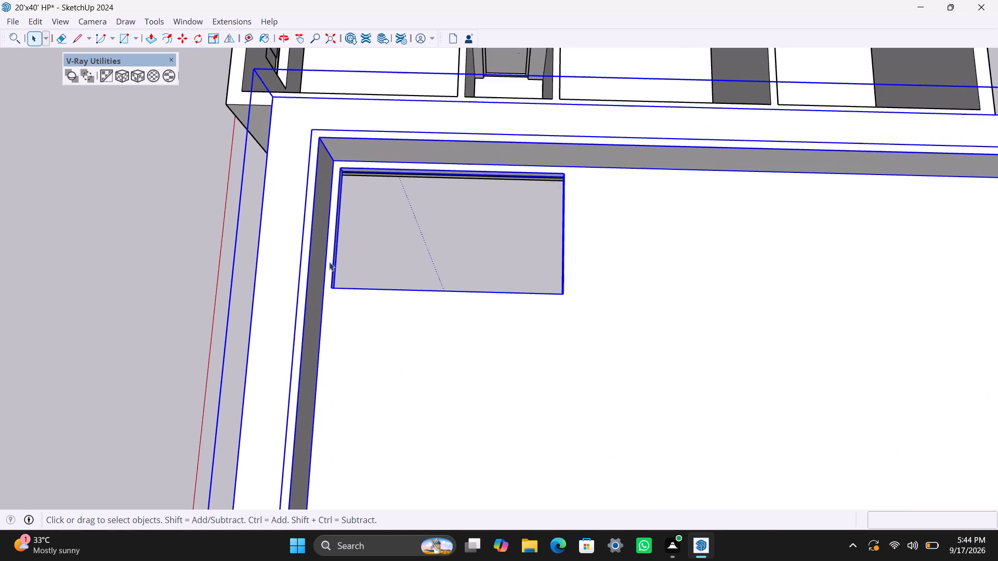
pyautogui.scroll(4, 329, 262)
pyautogui.tripleClick(326, 272)
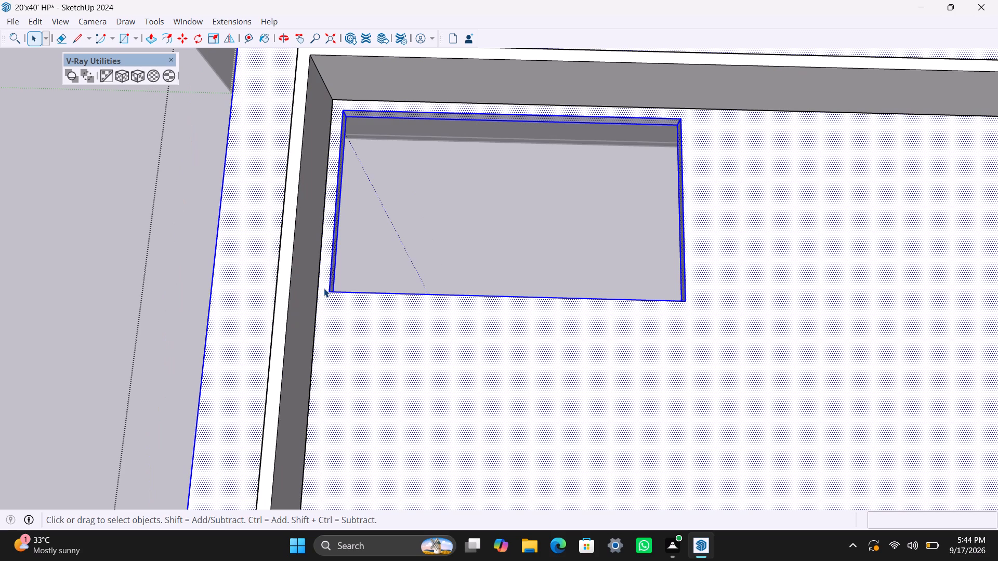
pyautogui.press('l')
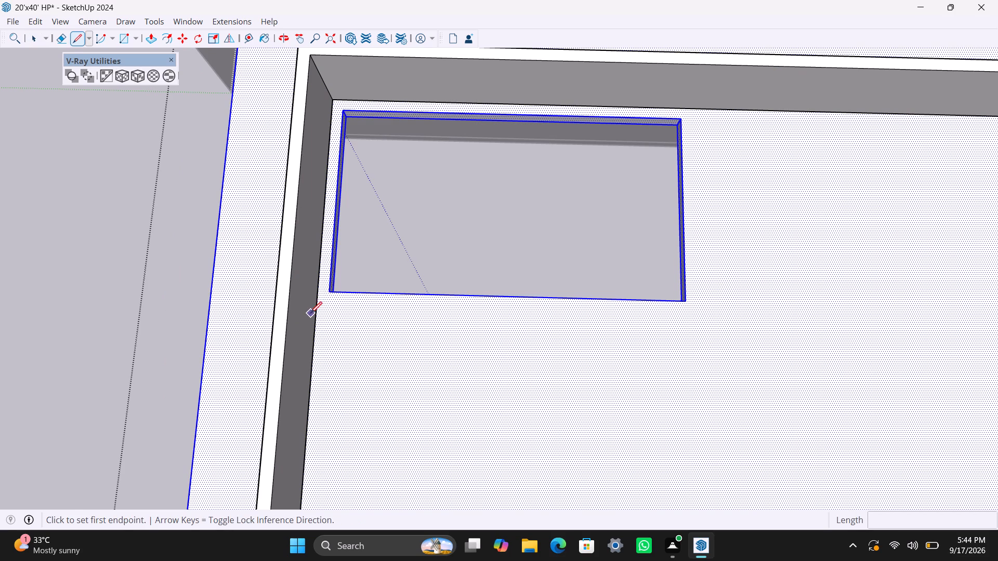
pyautogui.press('space')
pyautogui.press('t')
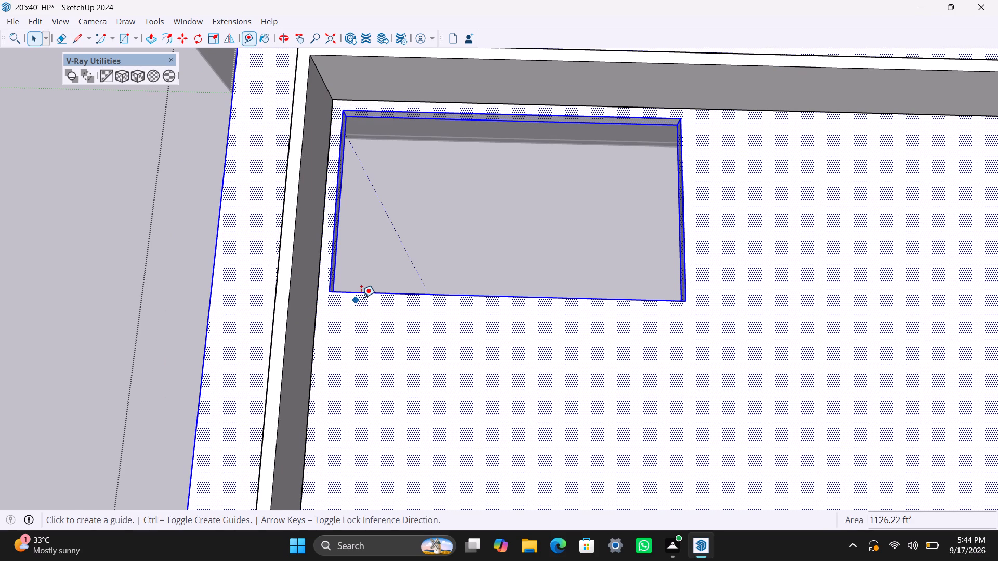
pyautogui.moveTo(362, 293); pyautogui.dragTo(362, 304)
pyautogui.write('4.5"')
pyautogui.press('Return')
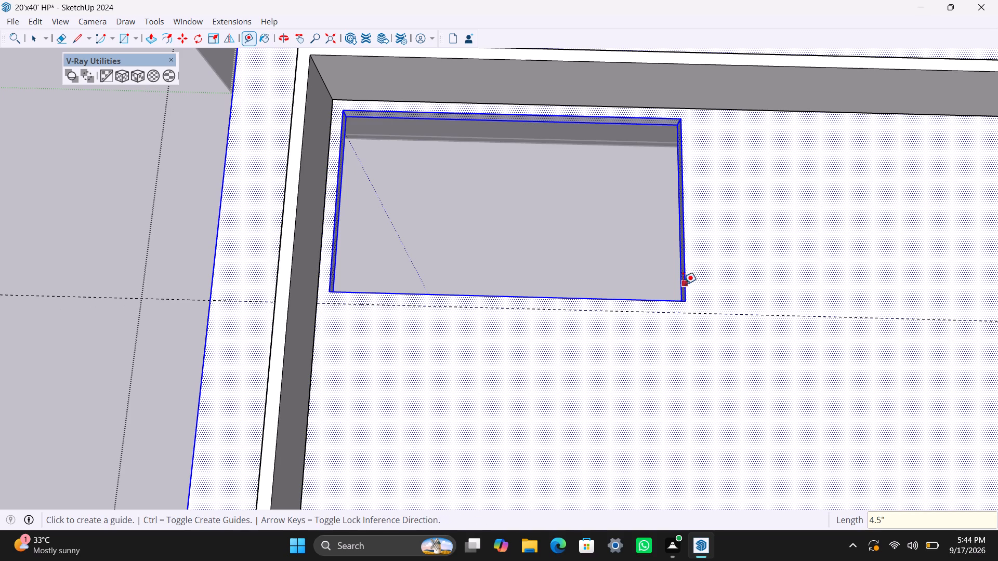
pyautogui.click(683, 280)
pyautogui.write('4.5')
pyautogui.hotkey('shift', '"')
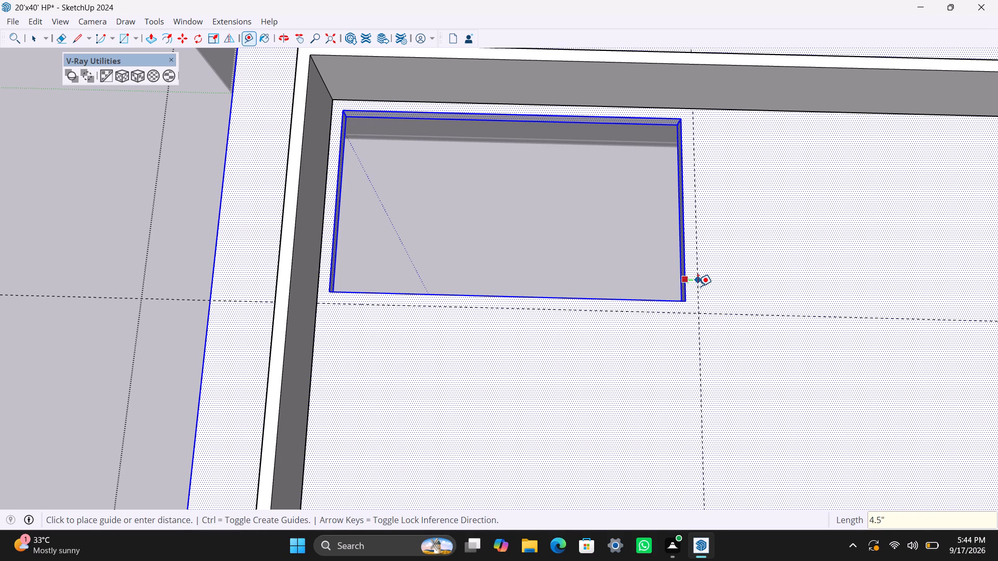
pyautogui.press('Return')
pyautogui.press('space')
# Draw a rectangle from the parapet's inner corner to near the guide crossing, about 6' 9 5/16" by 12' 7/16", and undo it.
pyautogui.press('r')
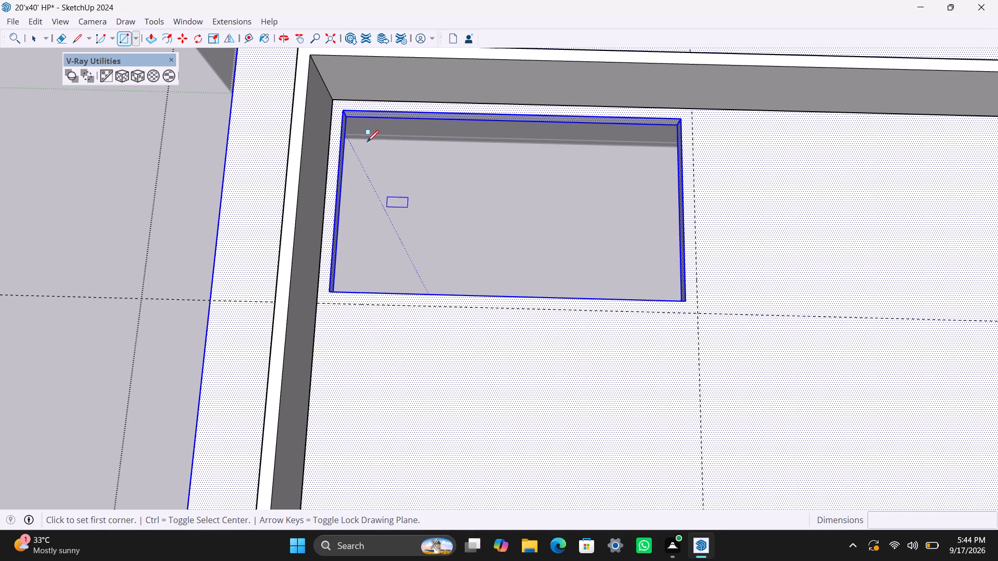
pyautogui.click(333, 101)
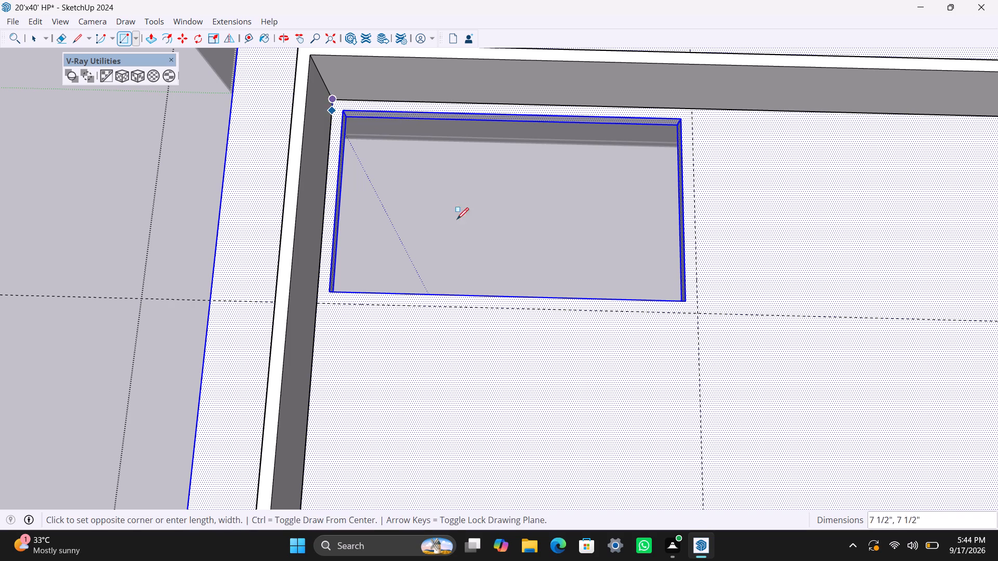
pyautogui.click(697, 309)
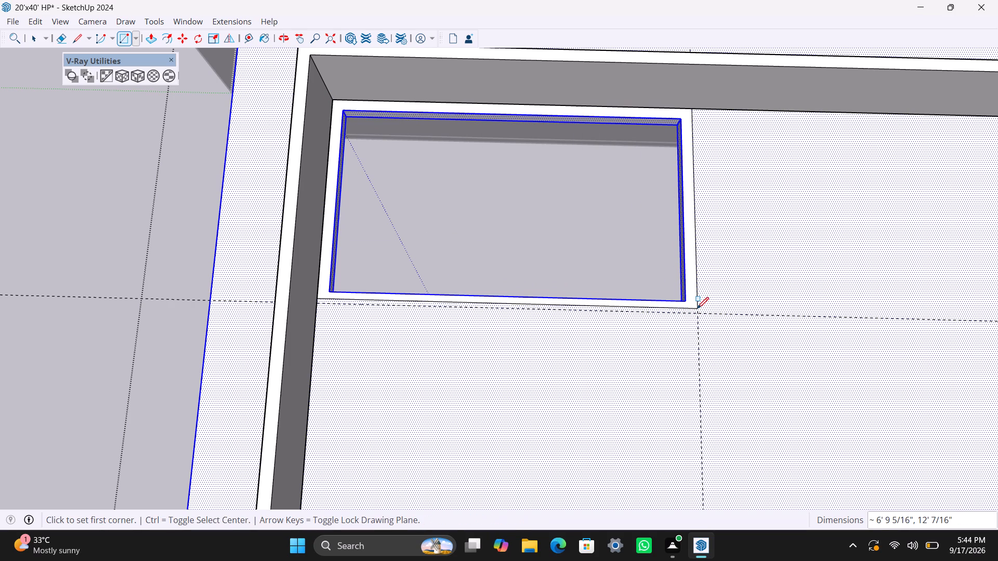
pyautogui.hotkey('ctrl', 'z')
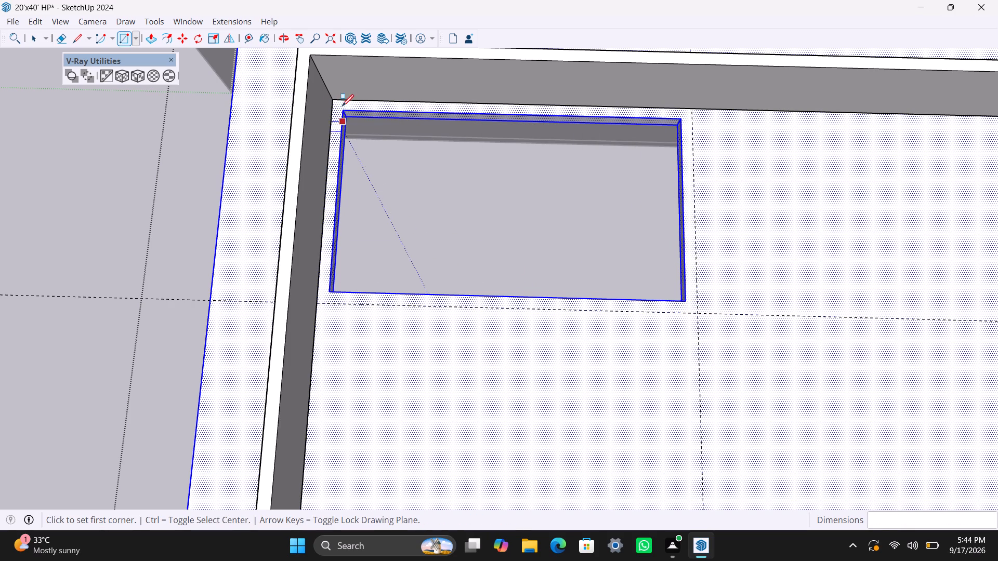
# Draw a rectangle around the stair opening from the parapet's inner corner, about 6' 9 5/16" by 12' 7/16".
pyautogui.click(331, 96)
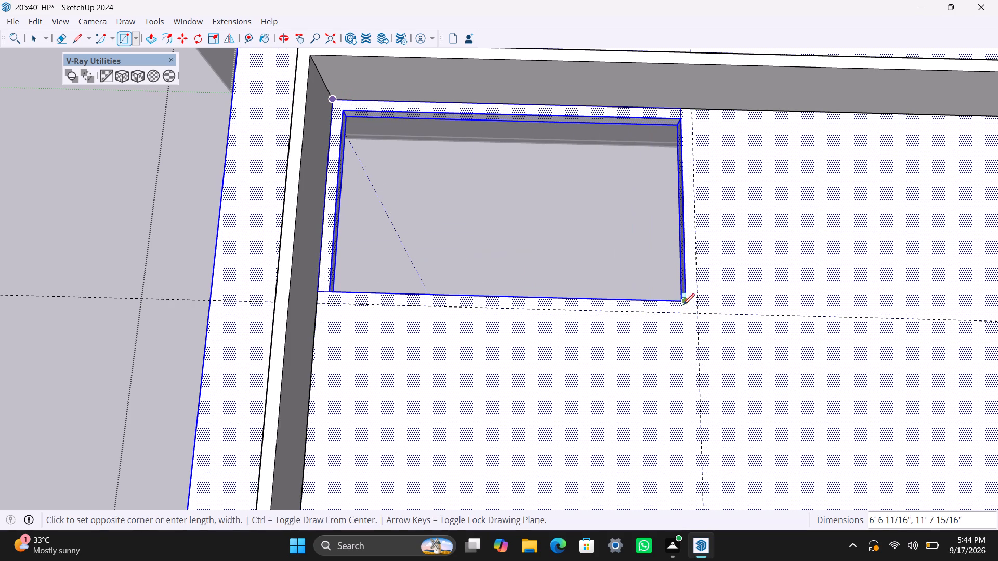
pyautogui.click(699, 308)
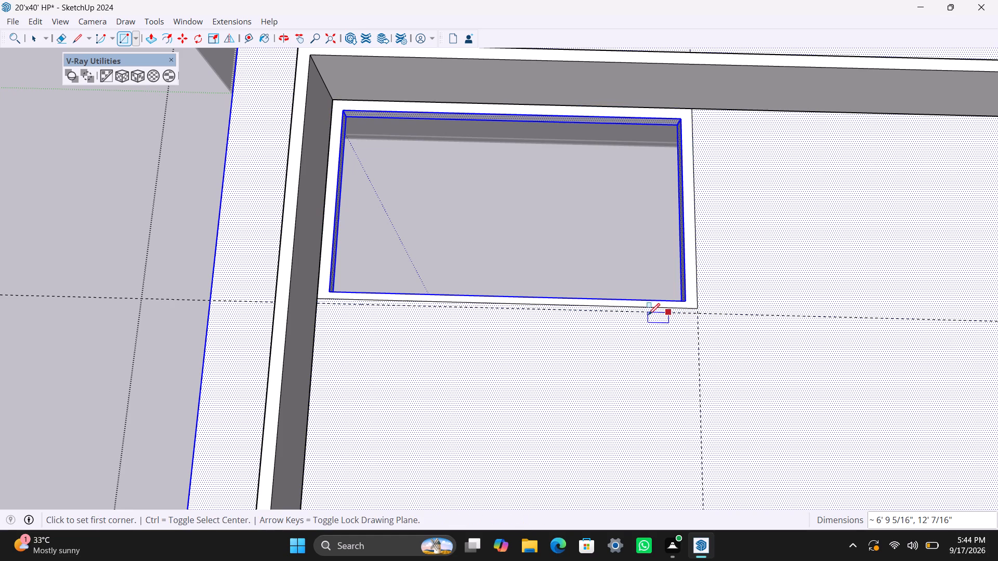
# Move the rectangle's long edge away from the parapet outward onto the 4.5" guide.
pyautogui.press('space')
pyautogui.scroll(2, 561, 306)
pyautogui.click(561, 302)
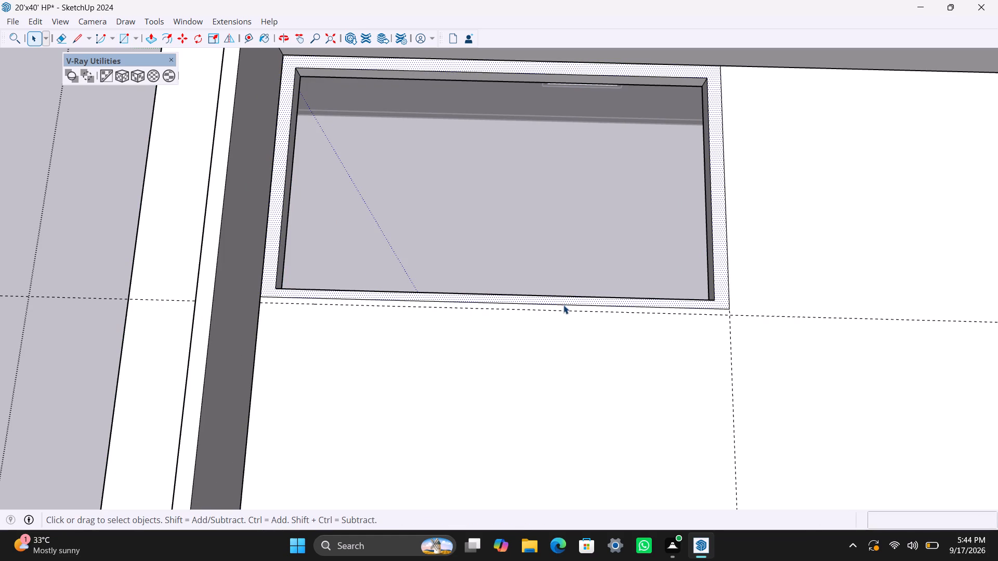
pyautogui.click(563, 305)
pyautogui.press('m')
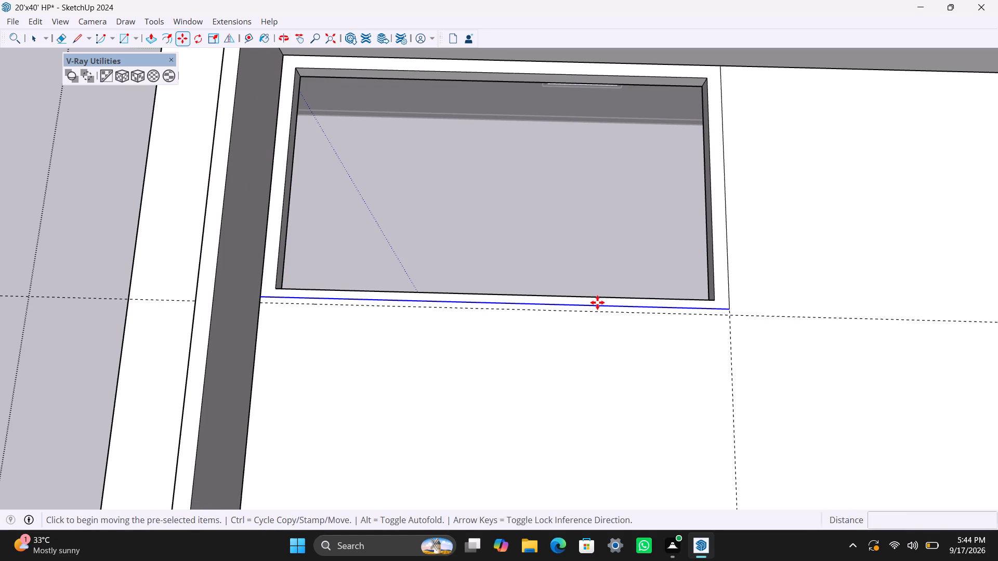
pyautogui.click(597, 302)
pyautogui.click(599, 310)
pyautogui.press('space')
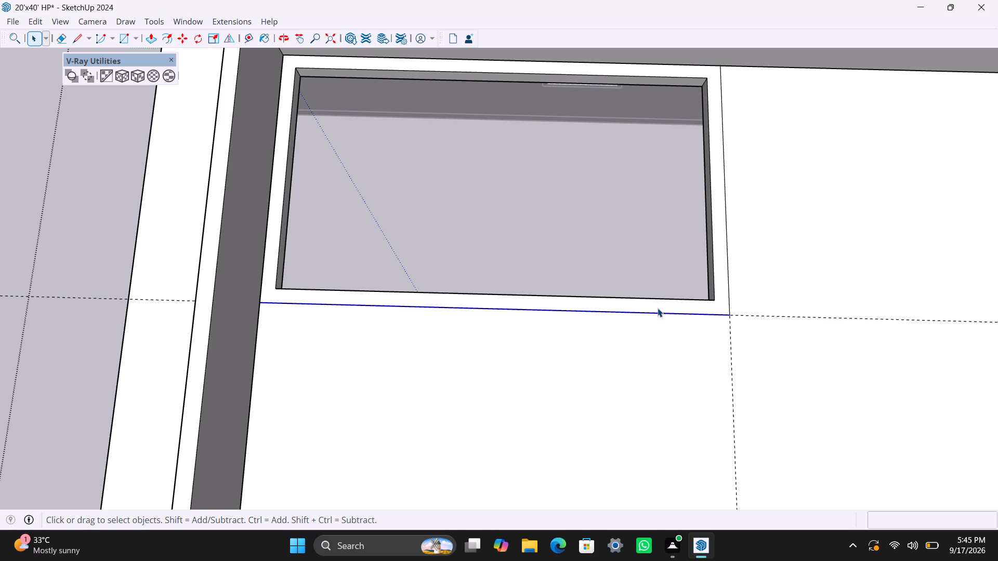
# Group the border face around the stair opening together with its edges.
pyautogui.doubleClick(658, 308)
pyautogui.rightClick(658, 308)
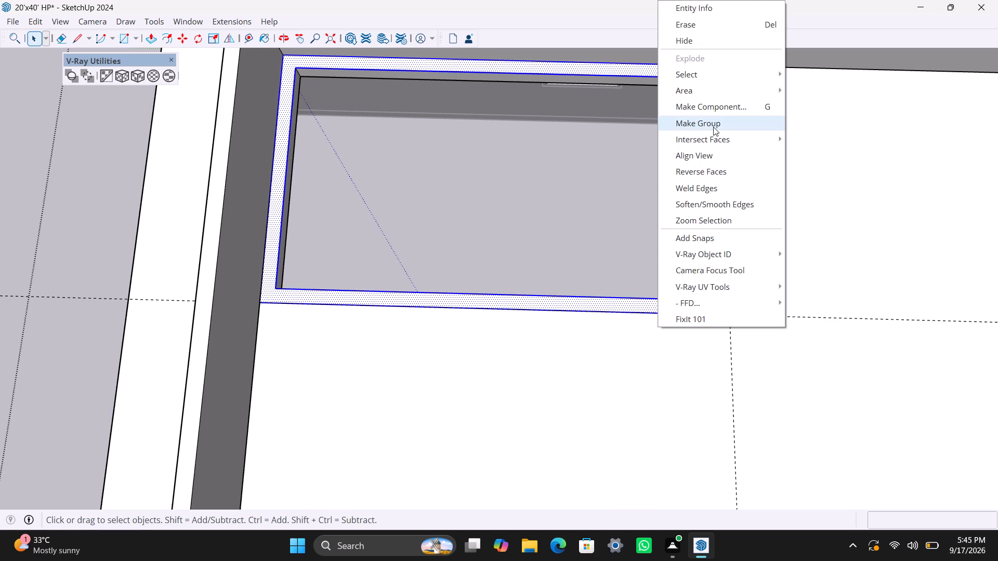
pyautogui.click(713, 127)
# Open the border group and pull its face up 10' to form the walls around the stair opening.
pyautogui.scroll(2, 707, 304)
pyautogui.tripleClick(707, 308)
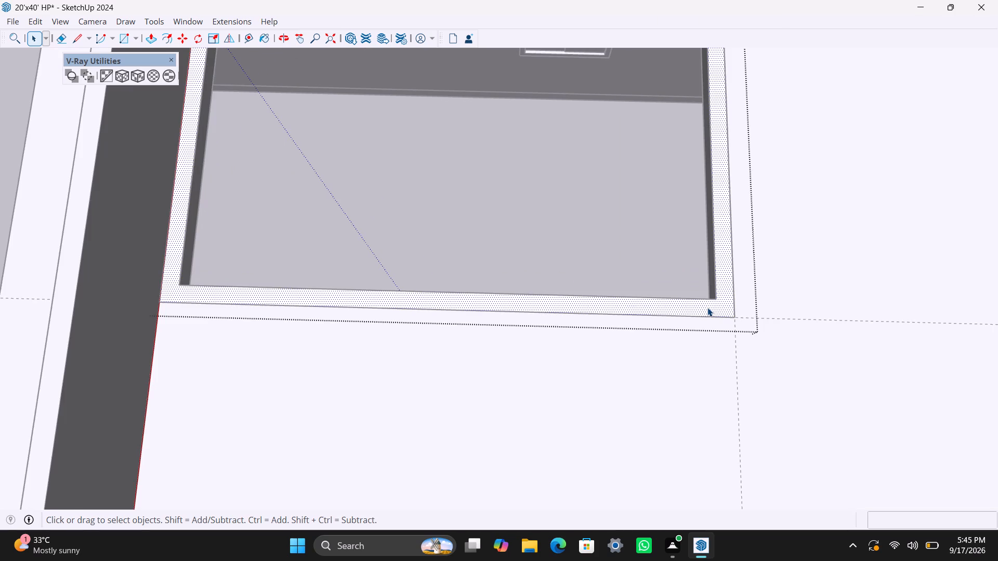
pyautogui.press('p')
pyautogui.moveTo(707, 308); pyautogui.dragTo(707, 299)
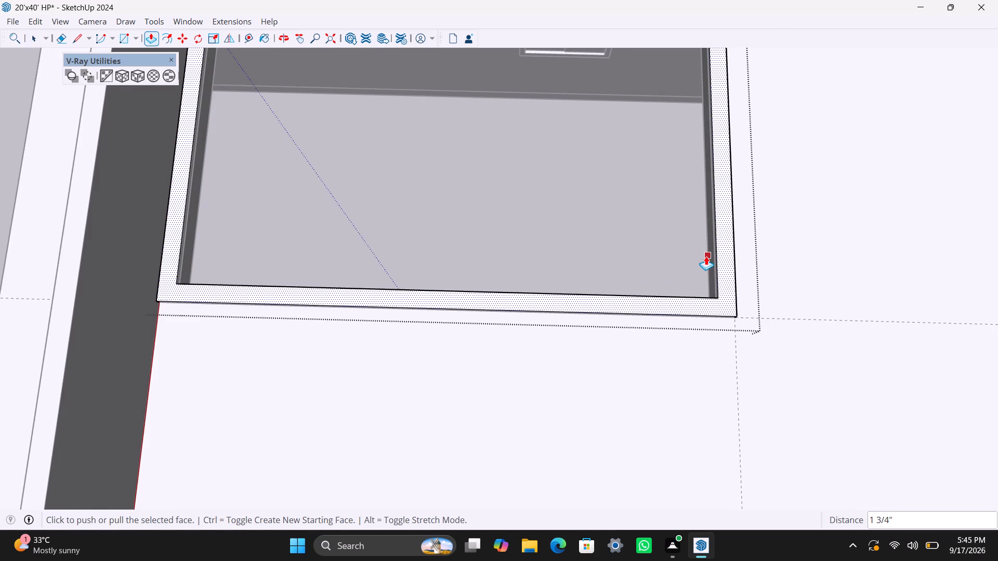
pyautogui.write("10'")
pyautogui.press('Return')
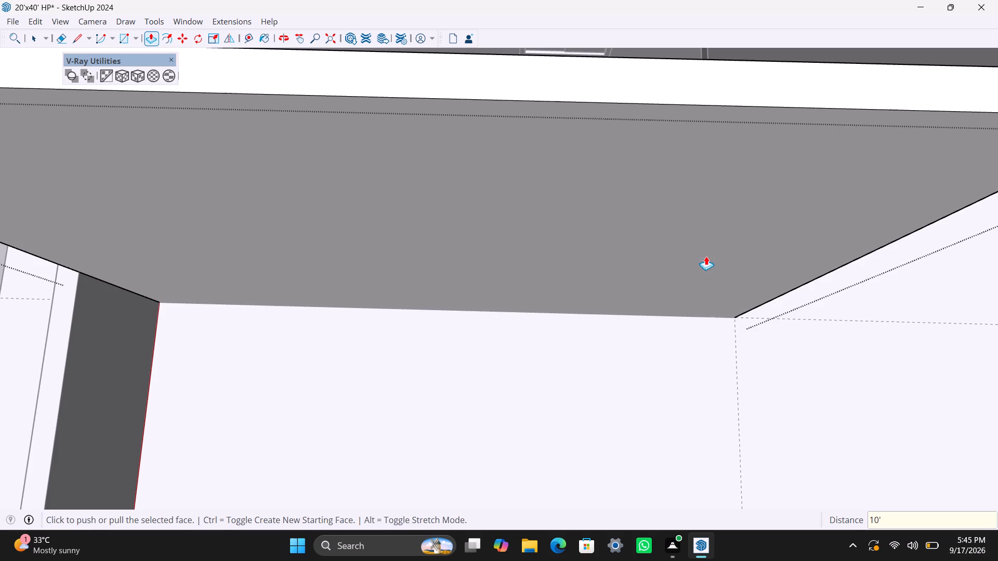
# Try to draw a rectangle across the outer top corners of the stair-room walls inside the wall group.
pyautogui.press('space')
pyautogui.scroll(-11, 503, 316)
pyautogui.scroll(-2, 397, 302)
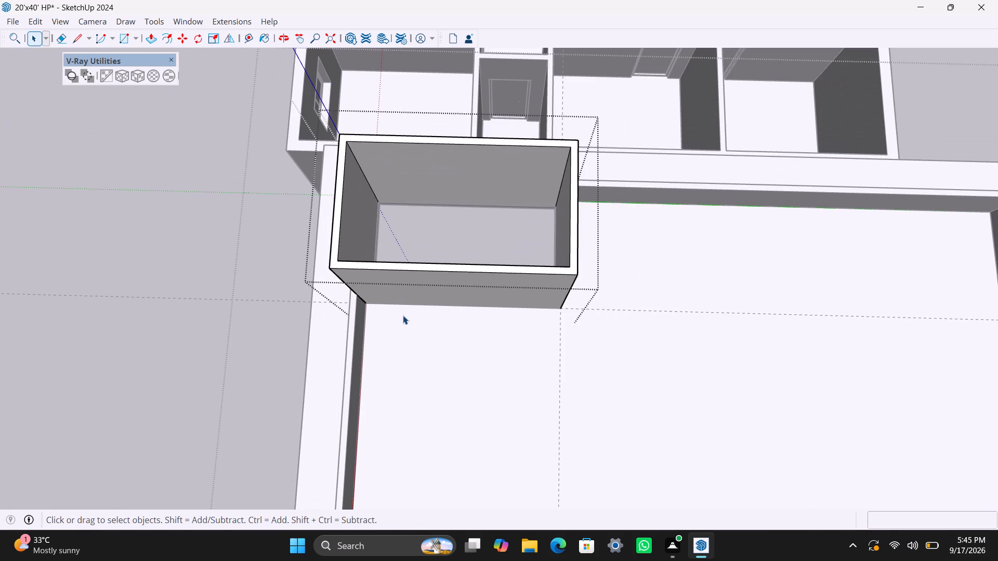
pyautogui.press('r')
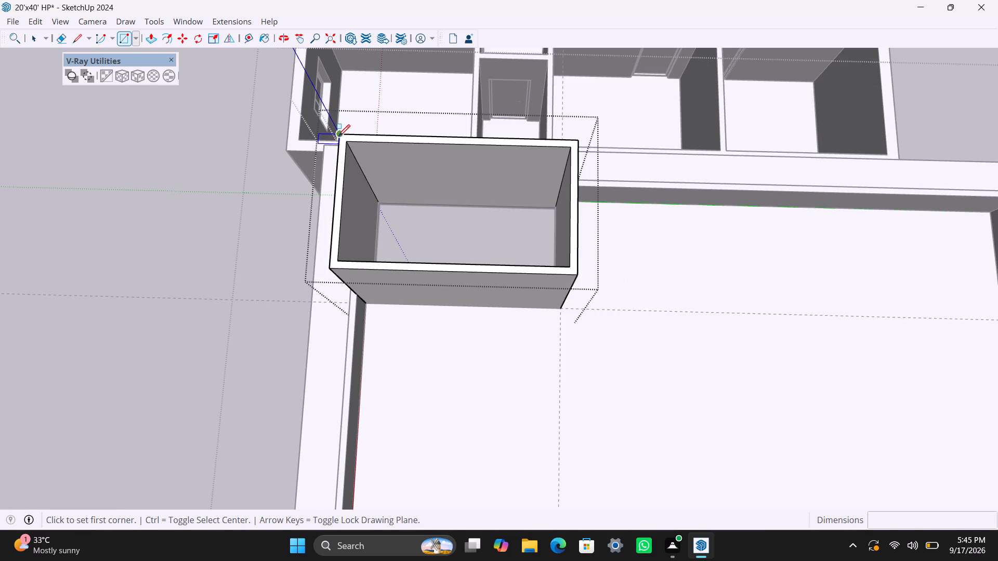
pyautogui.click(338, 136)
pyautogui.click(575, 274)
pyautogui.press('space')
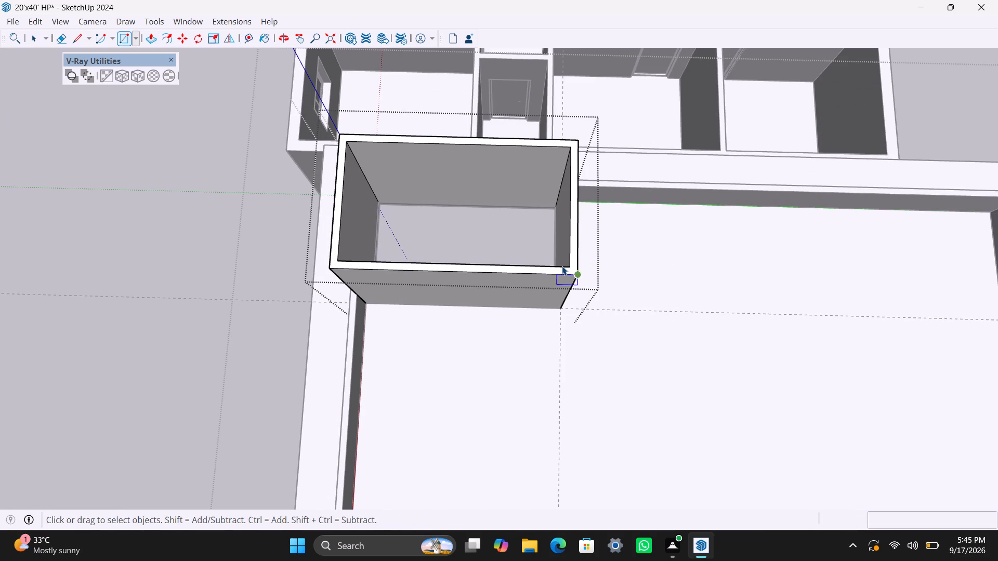
# Close the wall group and draw a rectangle across the outer top corners of the stair-room walls.
pyautogui.click(152, 292)
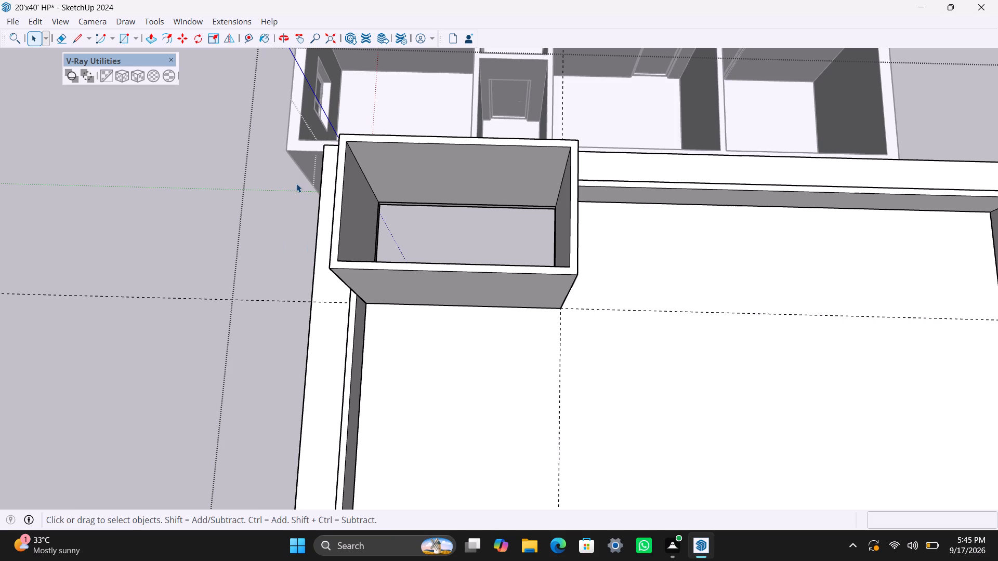
pyautogui.press('r')
pyautogui.click(341, 132)
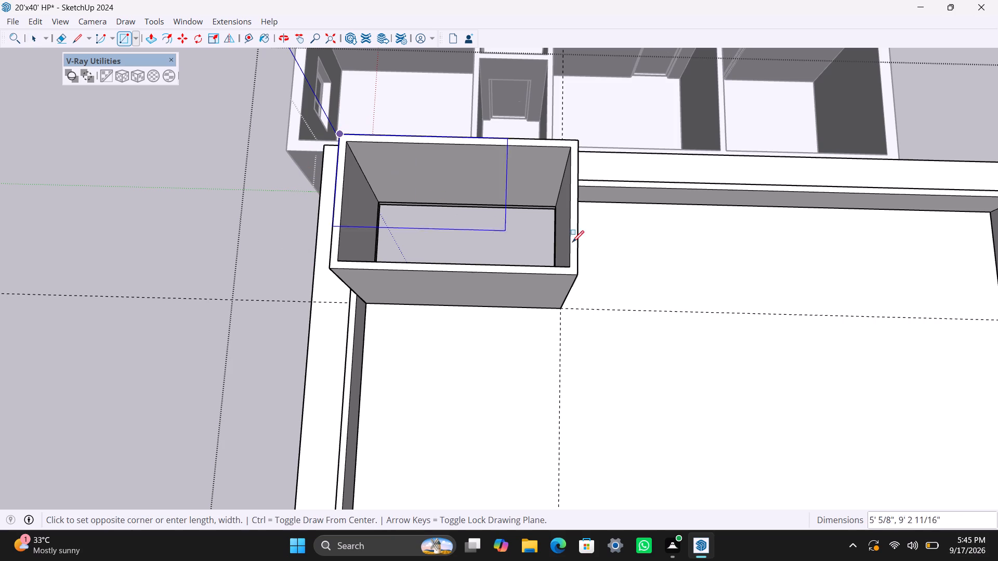
pyautogui.click(580, 272)
pyautogui.press('space')
# Group the rectangle on top of the stair-room walls together with its edges.
pyautogui.doubleClick(536, 235)
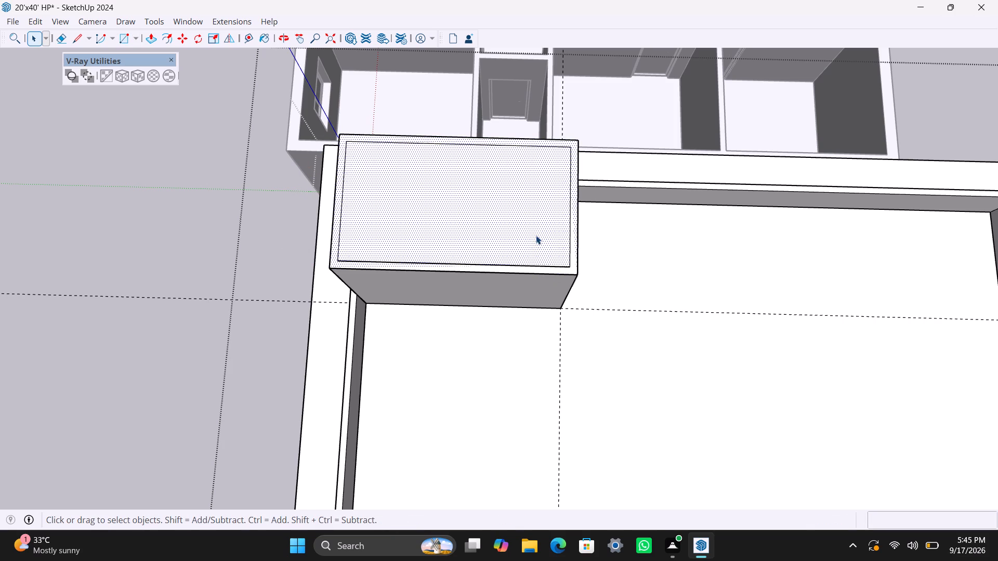
pyautogui.rightClick(536, 235)
pyautogui.click(580, 361)
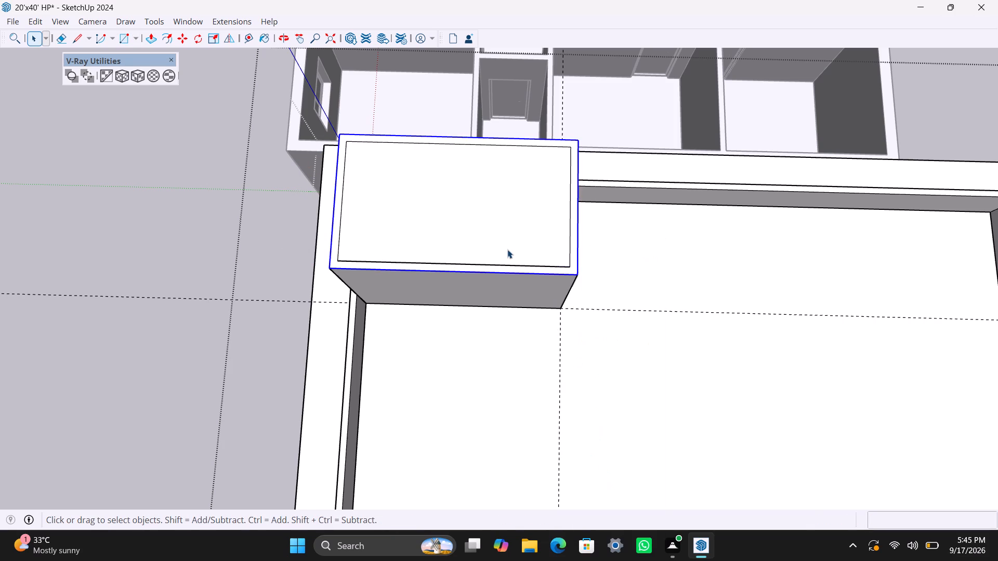
# Open the rectangle's group and pull its face up 6" to form the stair-room roof slab.
pyautogui.tripleClick(507, 249)
pyautogui.press('p')
pyautogui.click(507, 247)
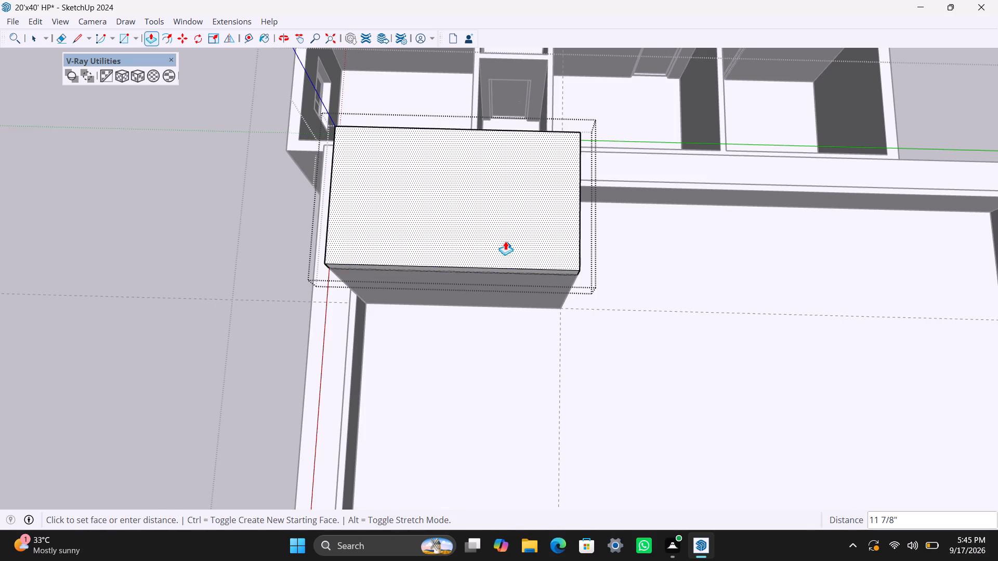
pyautogui.write('6"')
pyautogui.press('Return')
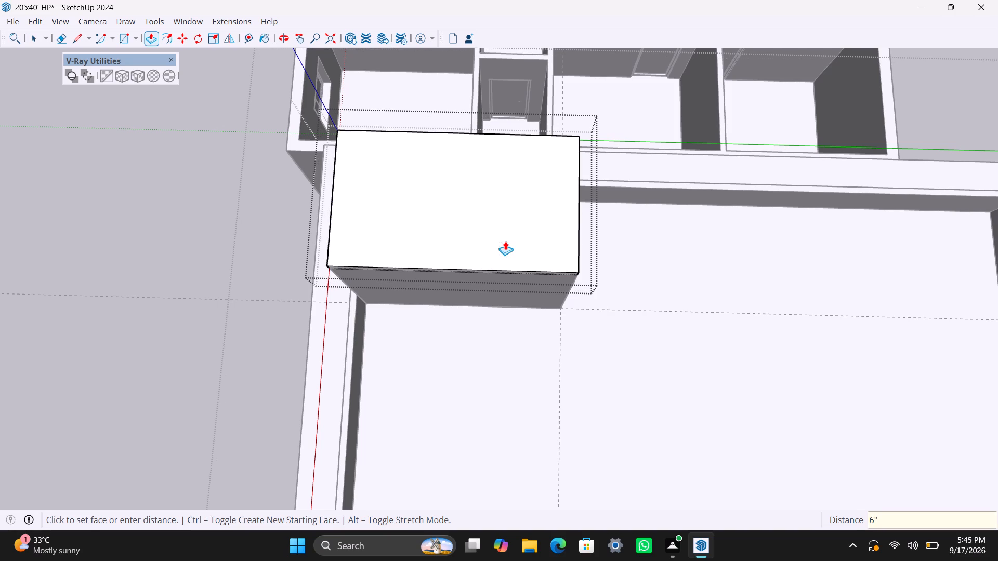
pyautogui.press('space')
# Extend the stair-room slab's short side facing the open roof outward by 2'.
pyautogui.scroll(4, 628, 318)
pyautogui.moveTo(616, 324); pyautogui.dragTo(190, 280, button='middle')
pyautogui.scroll(-3, 483, 265)
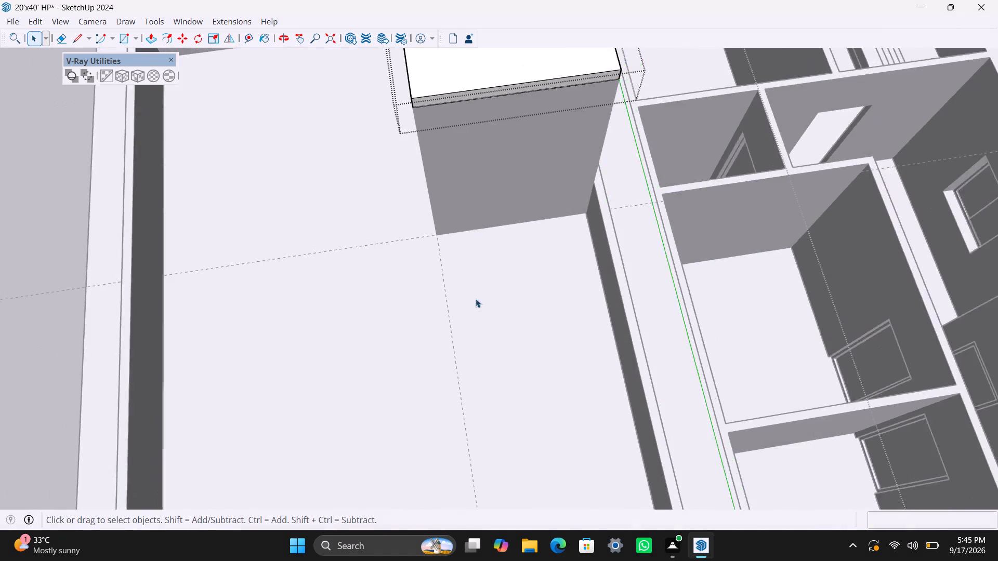
pyautogui.scroll(-2, 476, 299)
pyautogui.keyDown('shift'); pyautogui.moveTo(468, 311); pyautogui.dragTo(448, 439, button='middle'); pyautogui.keyUp('shift')
pyautogui.scroll(3, 456, 365)
pyautogui.moveTo(457, 316); pyautogui.dragTo(414, 231, button='middle')
pyautogui.scroll(2, 432, 184)
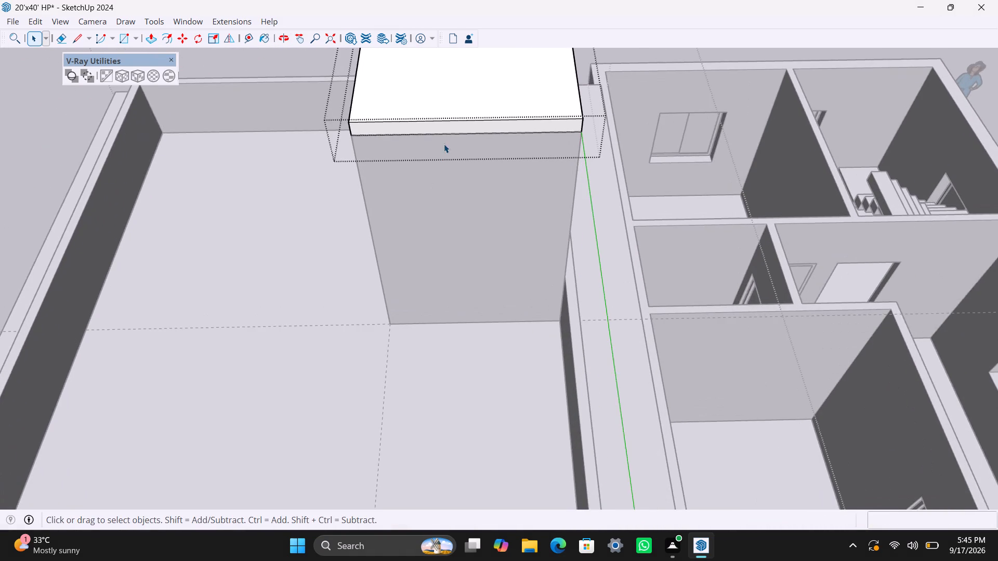
pyautogui.scroll(1, 446, 139)
pyautogui.click(450, 126)
pyautogui.press('p')
pyautogui.moveTo(450, 126); pyautogui.dragTo(448, 152)
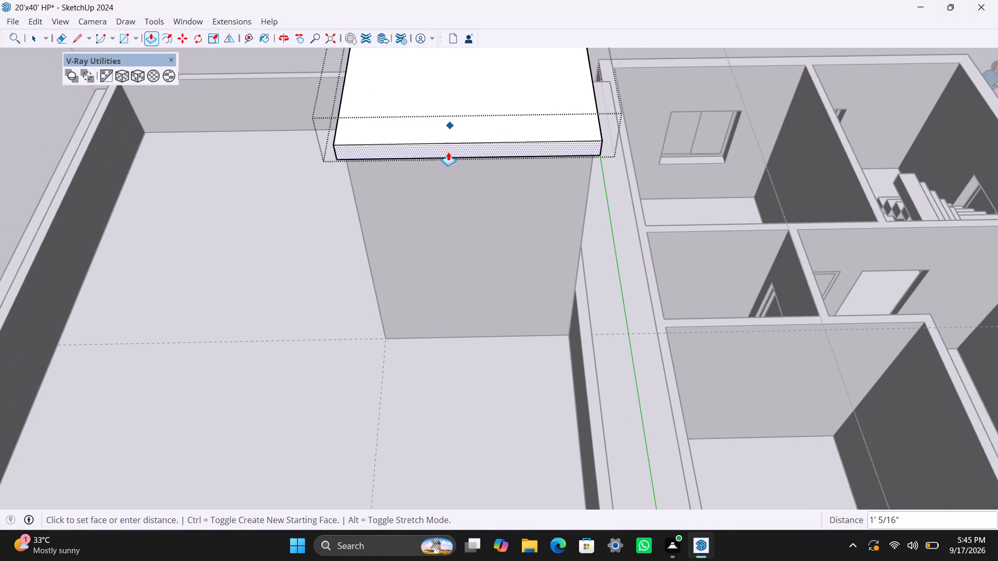
pyautogui.press('2')
pyautogui.press("'")
pyautogui.press('Return')
# Extend the stair-room slab's long side facing the open roof outward by 2'.
pyautogui.scroll(-3, 276, 266)
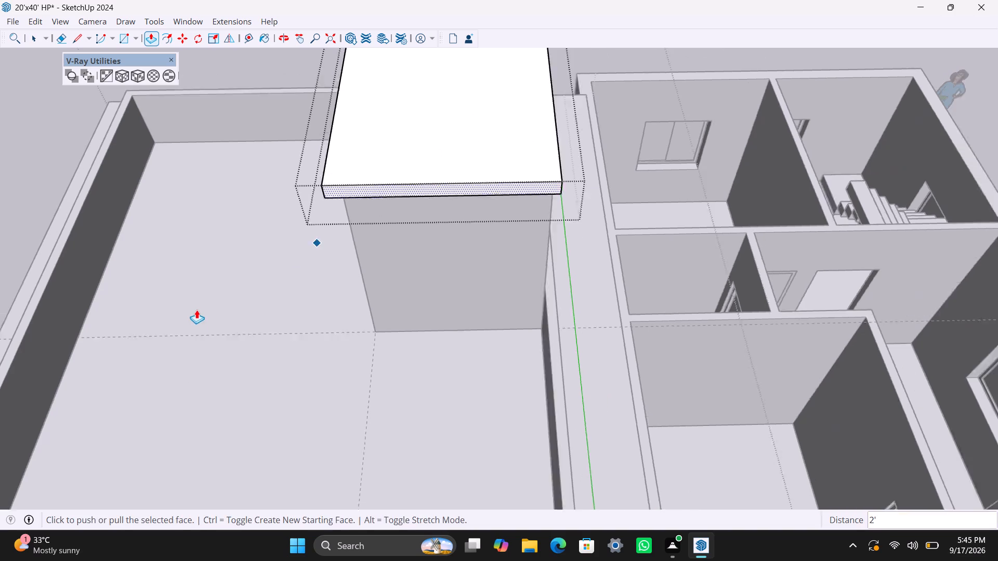
pyautogui.moveTo(393, 349); pyautogui.dragTo(833, 324, button='middle')
pyautogui.scroll(1, 698, 158)
pyautogui.press('space')
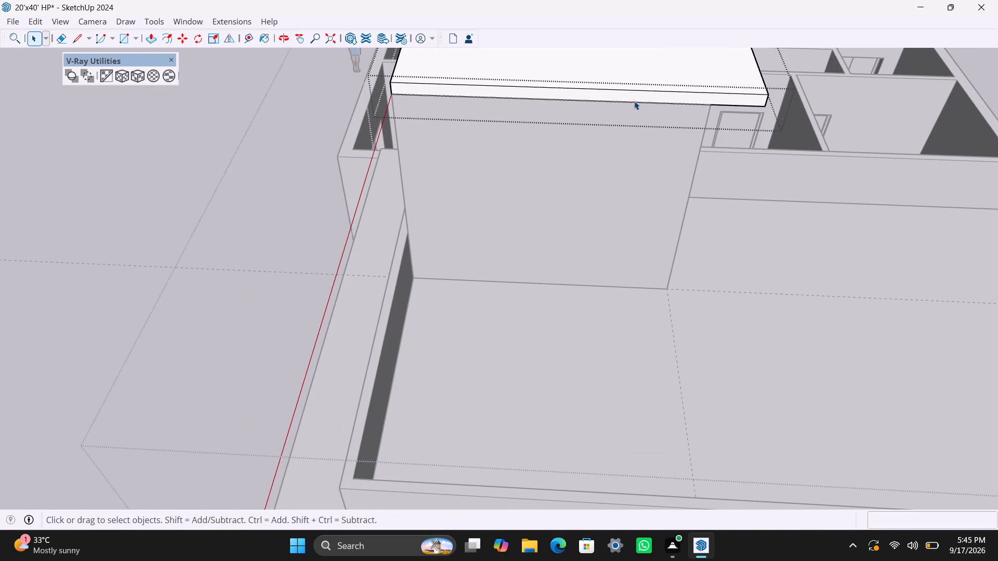
pyautogui.click(635, 95)
pyautogui.press('p')
pyautogui.click(635, 95)
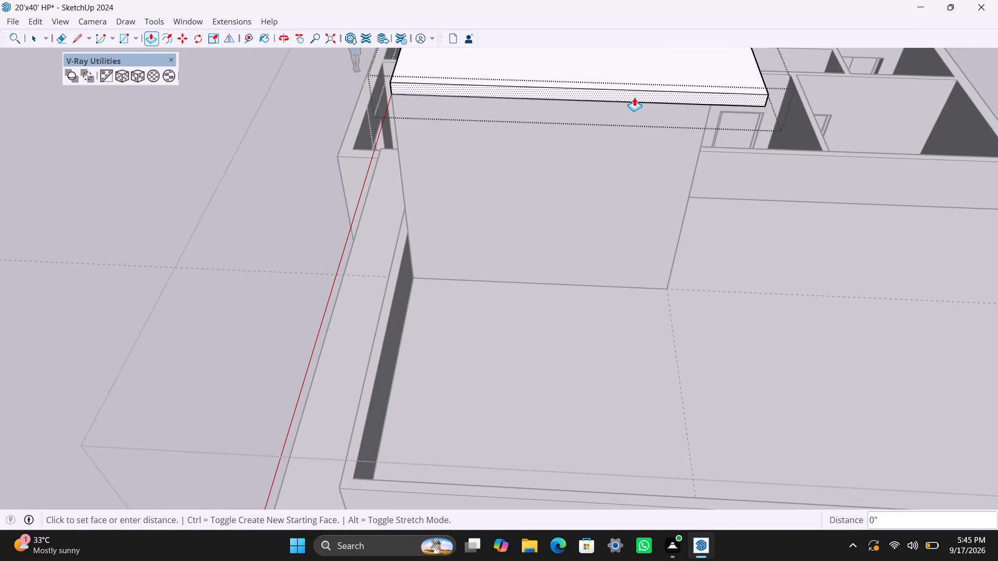
pyautogui.write("2'")
pyautogui.press('Return')
pyautogui.press('space')
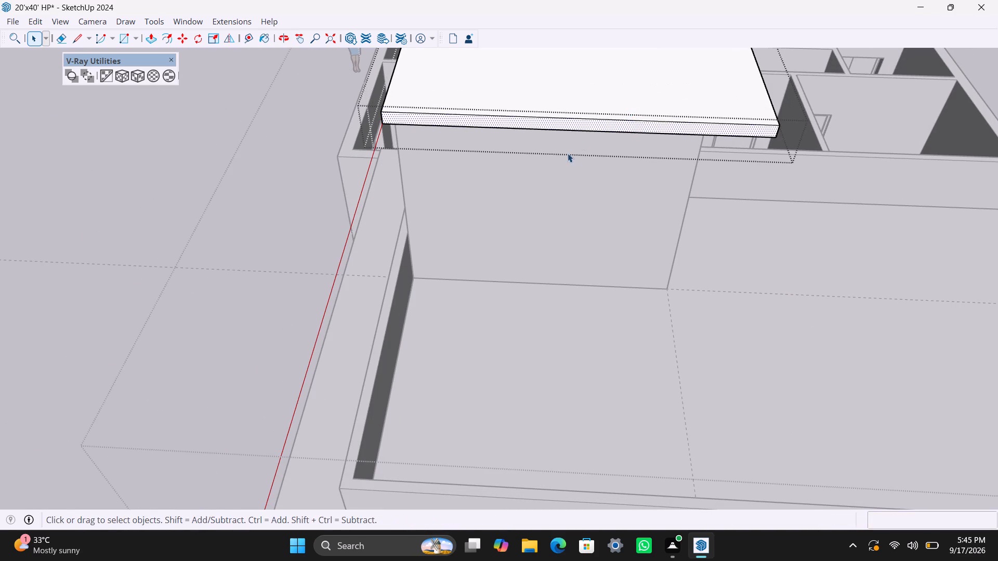
# Extend the stair-room slab's remaining short side, above the nearby parapet, outward by 2'.
pyautogui.scroll(-3, 561, 155)
pyautogui.moveTo(365, 185); pyautogui.dragTo(722, 291, button='middle')
pyautogui.scroll(-1, 720, 290)
pyautogui.scroll(7, 750, 195)
pyautogui.moveTo(690, 213); pyautogui.dragTo(707, 184, button='middle')
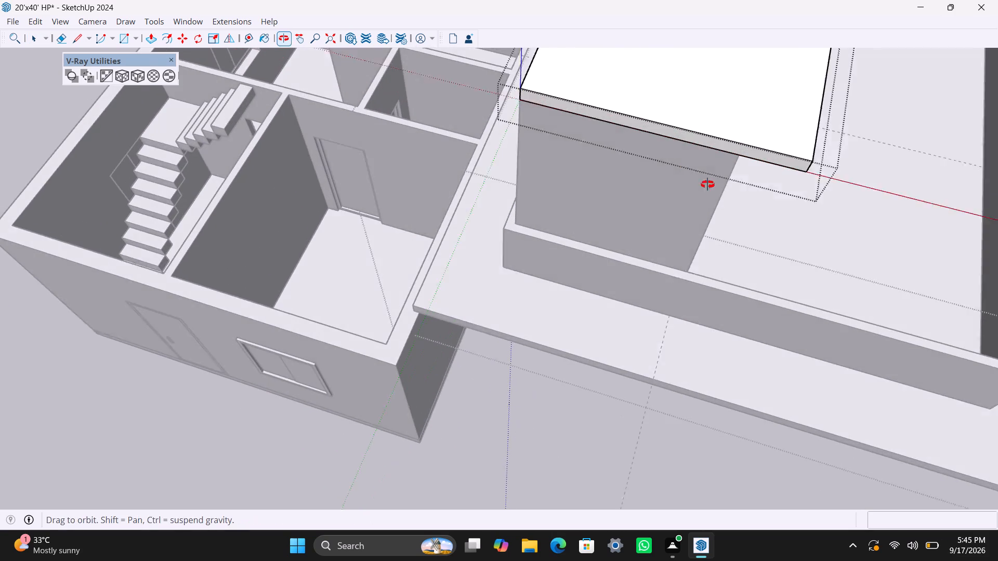
pyautogui.moveTo(707, 184); pyautogui.dragTo(708, 184, button='middle')
pyautogui.scroll(4, 730, 137)
pyautogui.click(766, 129)
pyautogui.press('p')
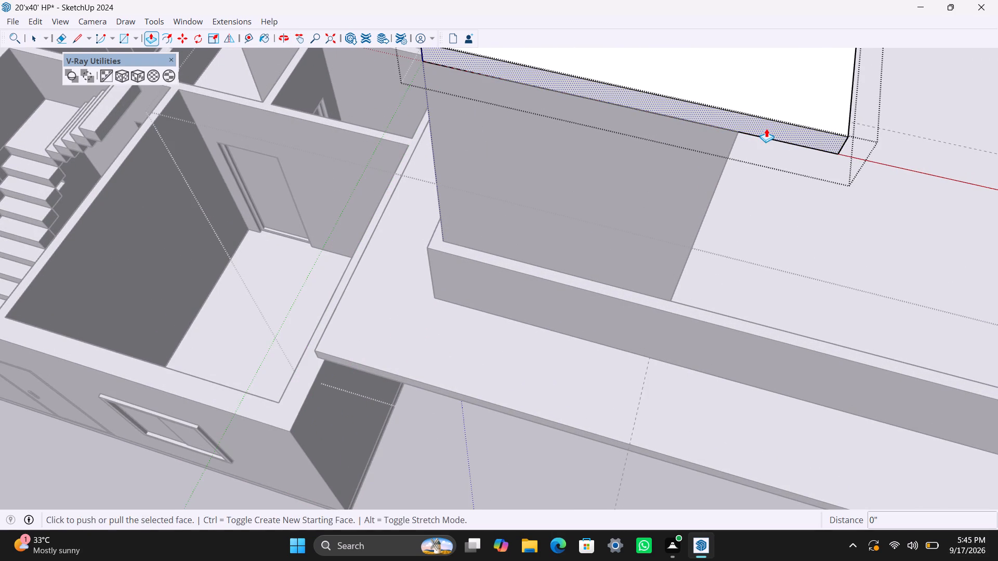
pyautogui.click(766, 127)
pyautogui.press('2')
pyautogui.press("'")
pyautogui.press('Return')
pyautogui.press('space')
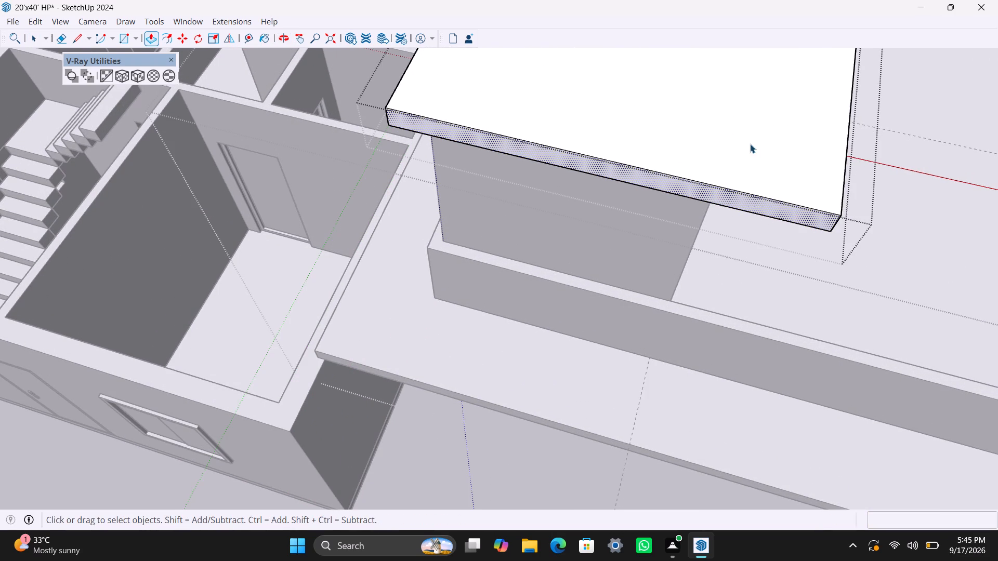
# Open the stair-room wall group and place a guide 3' below the top edge of the long wall facing the roof.
pyautogui.scroll(-5, 713, 216)
pyautogui.moveTo(553, 237); pyautogui.dragTo(85, 127, button='middle')
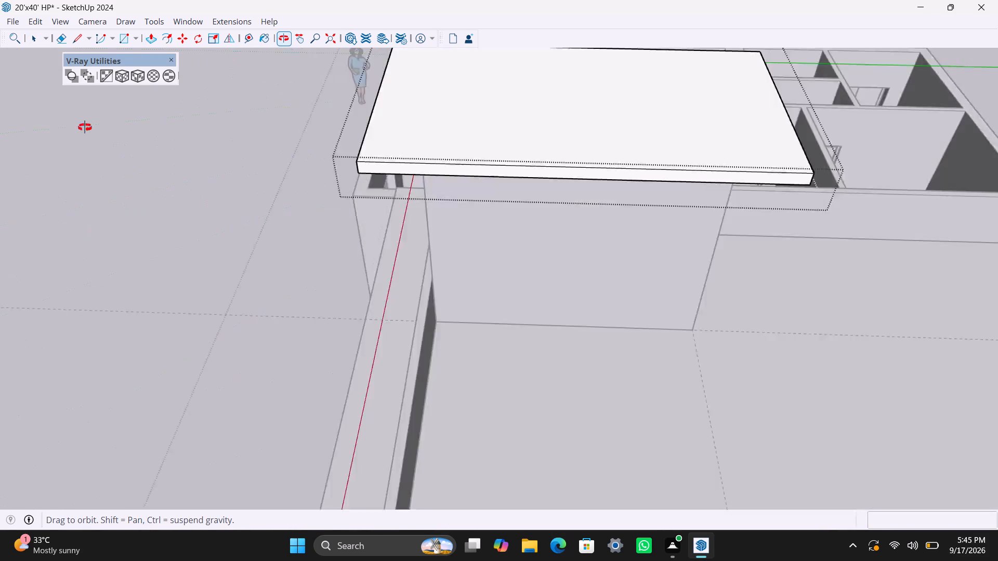
pyautogui.moveTo(85, 127); pyautogui.dragTo(71, 121, button='middle')
pyautogui.scroll(-4, 350, 217)
pyautogui.moveTo(452, 291); pyautogui.dragTo(564, 297, button='middle')
pyautogui.scroll(-2, 546, 256)
pyautogui.keyDown('shift'); pyautogui.moveTo(518, 258); pyautogui.dragTo(388, 344, button='middle'); pyautogui.keyUp('shift')
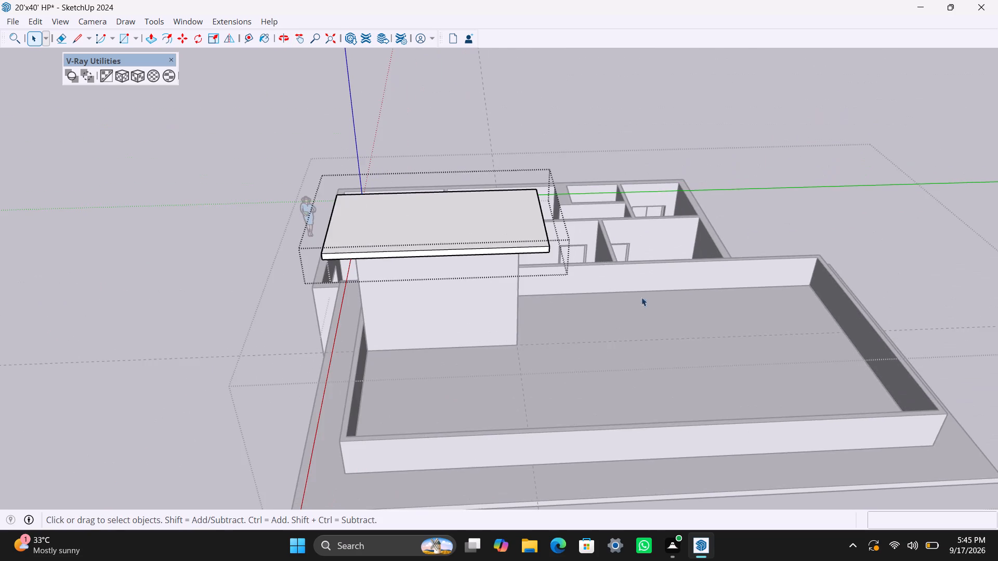
pyautogui.click(754, 210)
pyautogui.scroll(3, 487, 320)
pyautogui.moveTo(430, 328); pyautogui.dragTo(426, 296, button='middle')
pyautogui.tripleClick(423, 237)
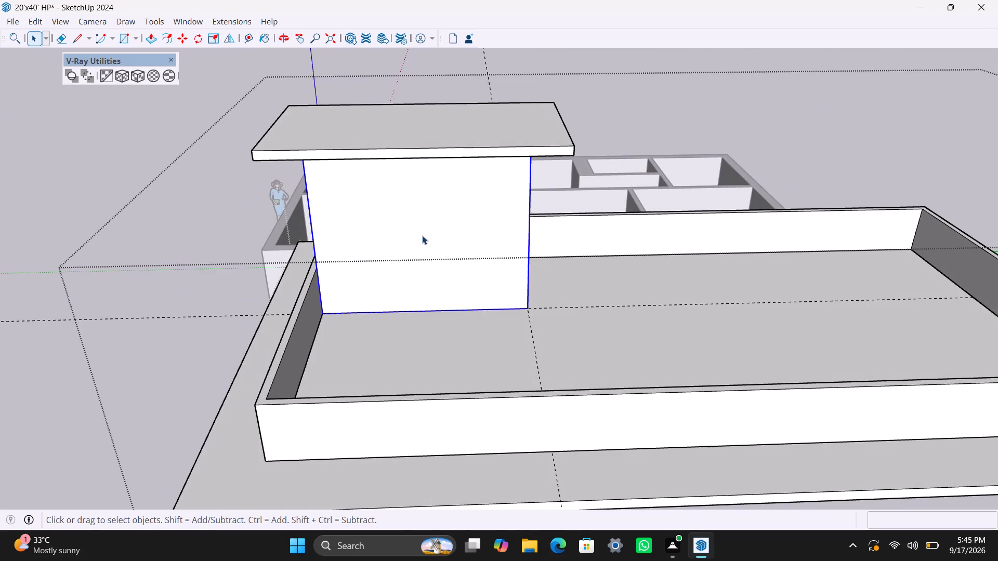
pyautogui.click(420, 235)
pyautogui.scroll(1, 450, 239)
pyautogui.moveTo(432, 205); pyautogui.dragTo(430, 150, button='middle')
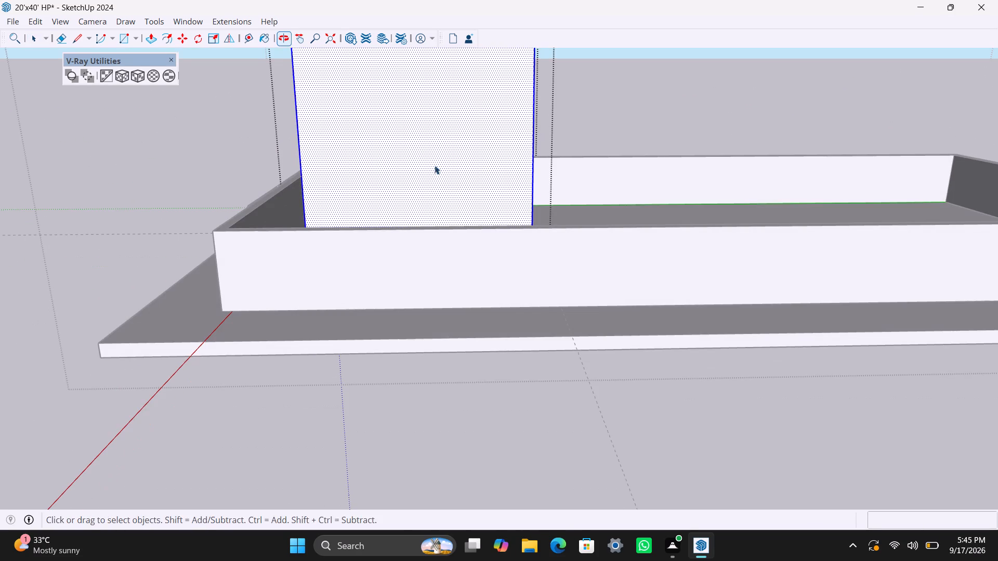
pyautogui.keyDown('shift'); pyautogui.moveTo(444, 190); pyautogui.dragTo(421, 375, button='middle'); pyautogui.keyUp('shift')
pyautogui.scroll(2, 421, 344)
pyautogui.moveTo(423, 329); pyautogui.dragTo(424, 282, button='middle')
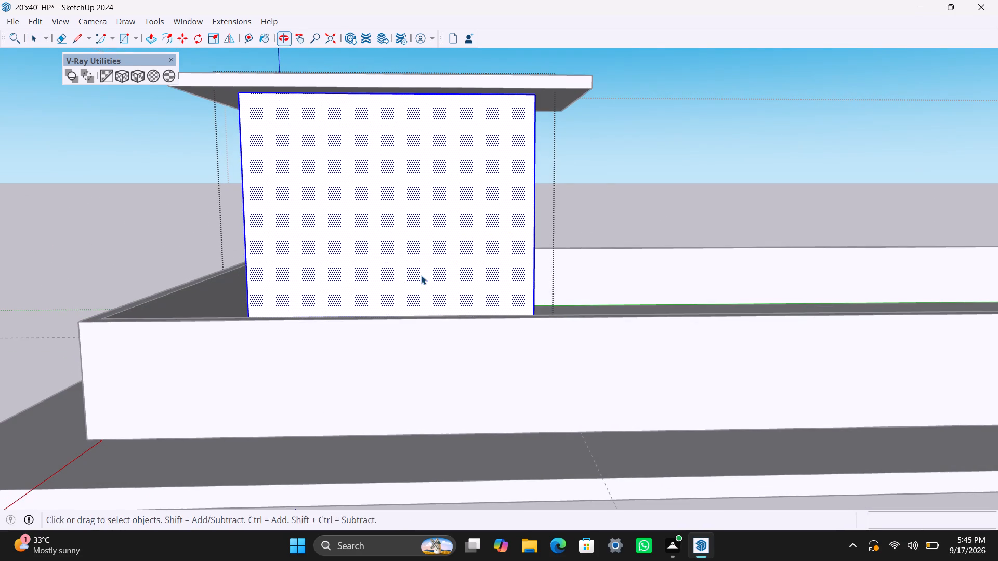
pyautogui.press('t')
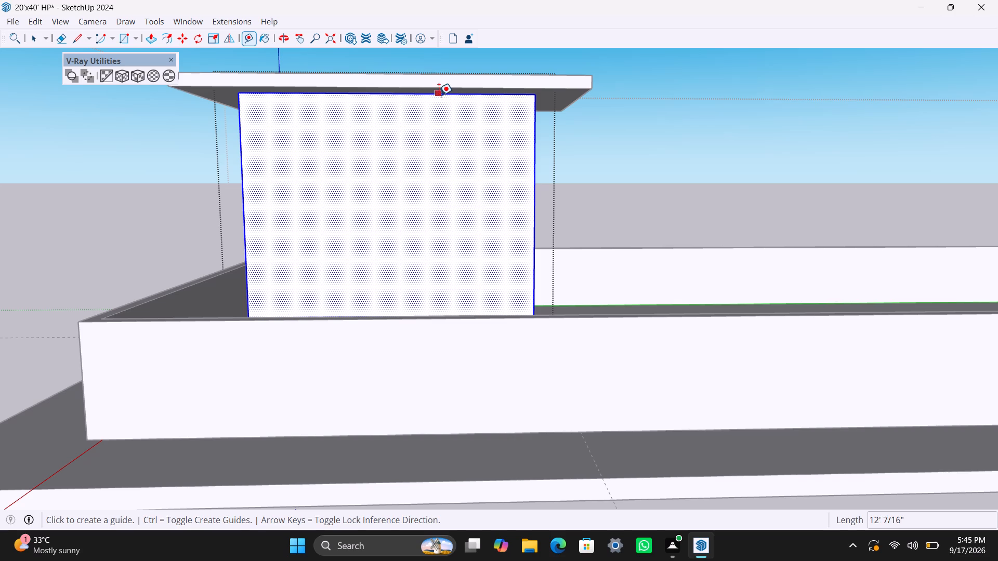
pyautogui.click(439, 93)
pyautogui.write("3'")
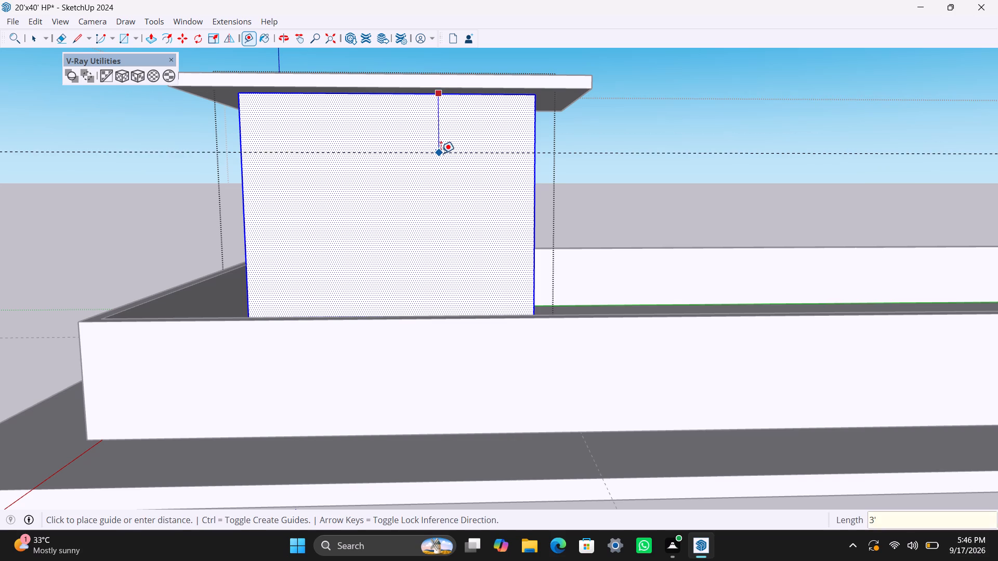
pyautogui.press('Return')
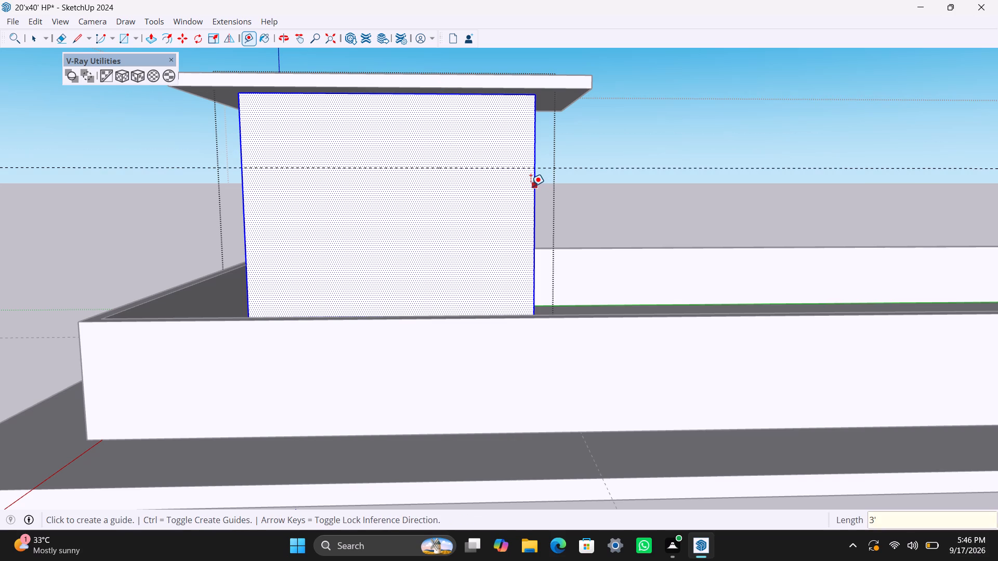
# Place a vertical guide 4.5" in from the long wall's edge away from the parapet, and another 3' beyond it.
pyautogui.click(531, 186)
pyautogui.press('space')
pyautogui.press('t')
pyautogui.moveTo(532, 180); pyautogui.dragTo(528, 181)
pyautogui.write('4.5"')
pyautogui.press('Return')
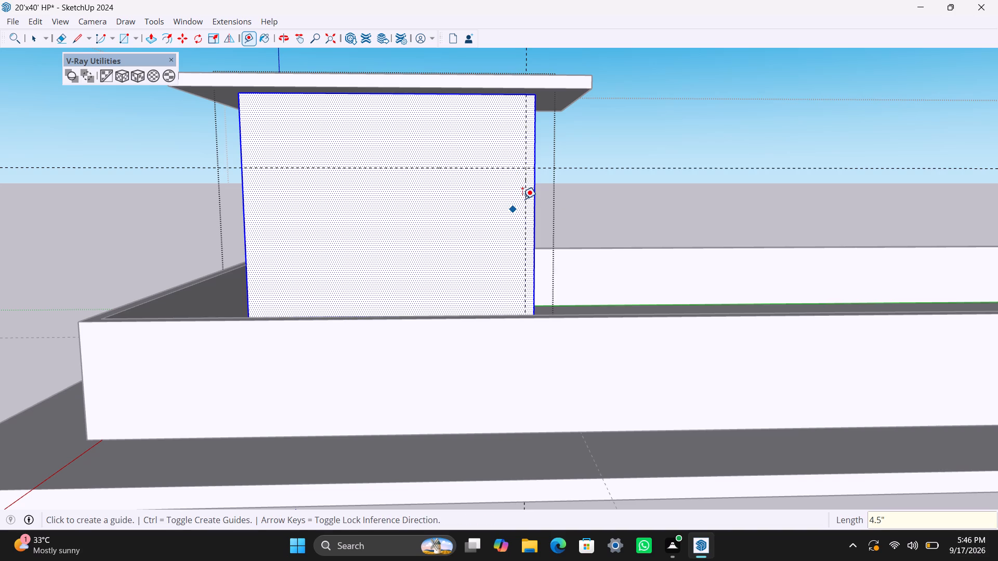
pyautogui.moveTo(526, 196); pyautogui.dragTo(521, 198)
pyautogui.write("3'")
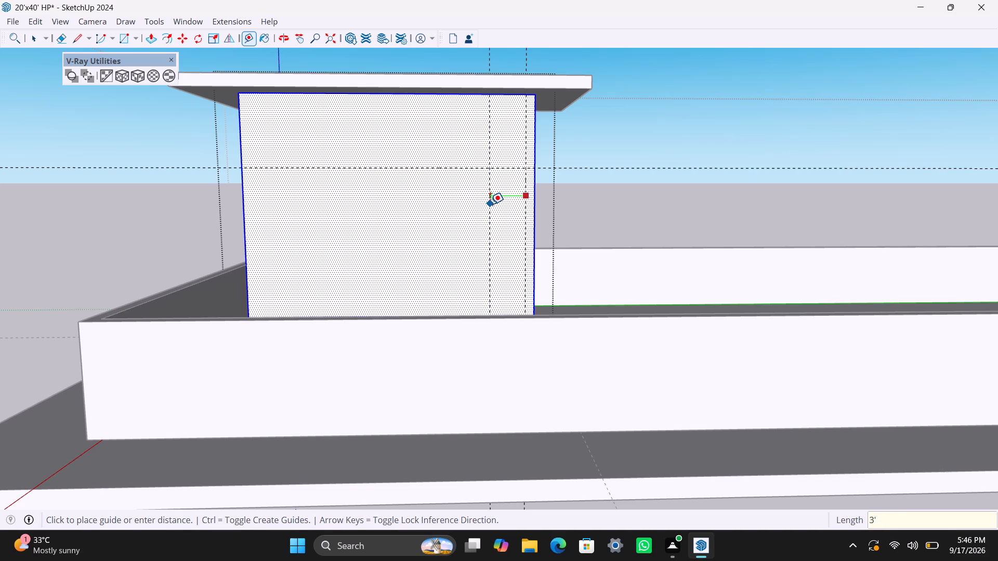
pyautogui.press('Return')
# Draw the door rectangle on the long wall between the two vertical guides, from the horizontal guide down to the wall base.
pyautogui.press('r')
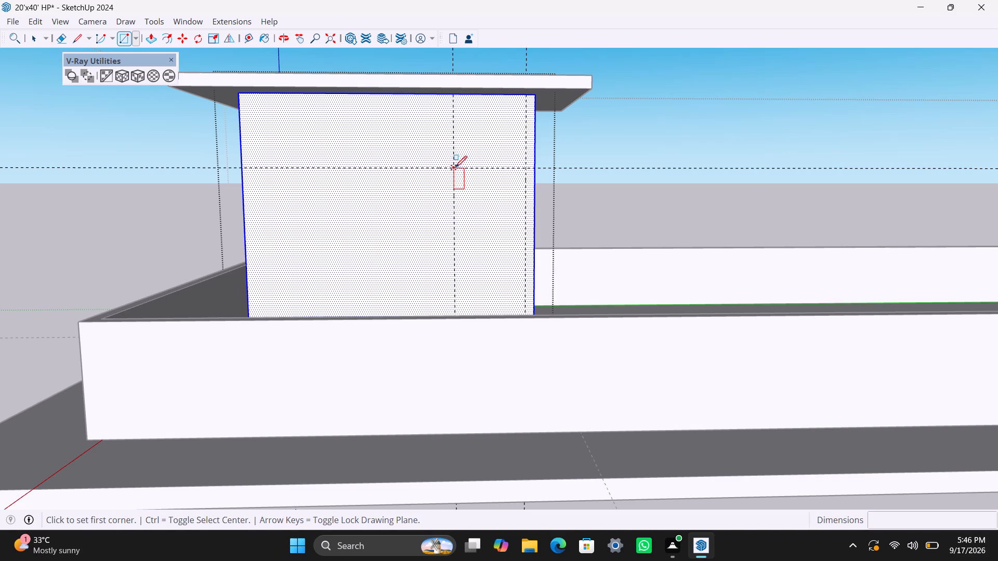
pyautogui.moveTo(455, 167); pyautogui.dragTo(455, 173)
pyautogui.scroll(-1, 526, 282)
pyautogui.moveTo(528, 296); pyautogui.dragTo(515, 363, button='middle')
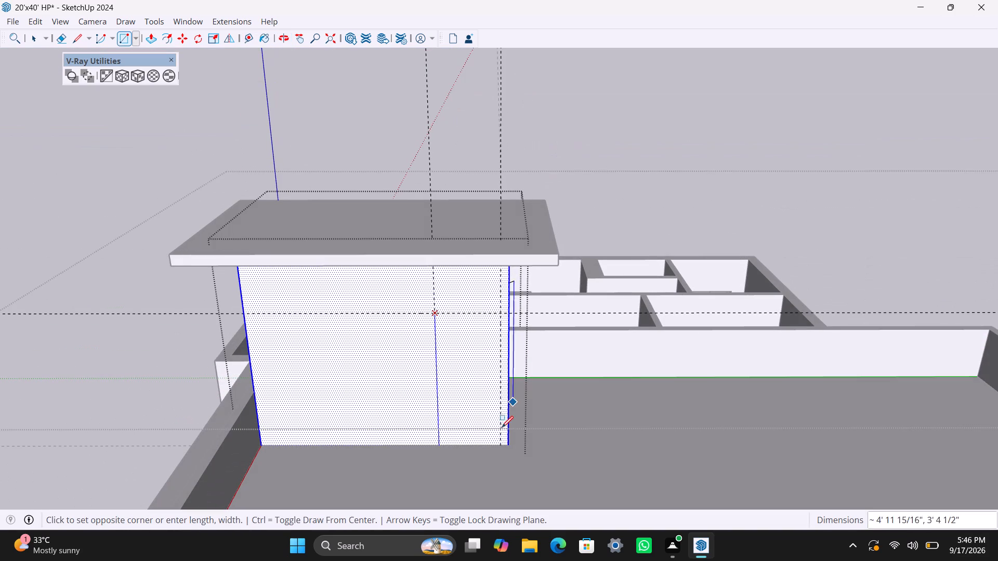
pyautogui.click(500, 444)
pyautogui.press('space')
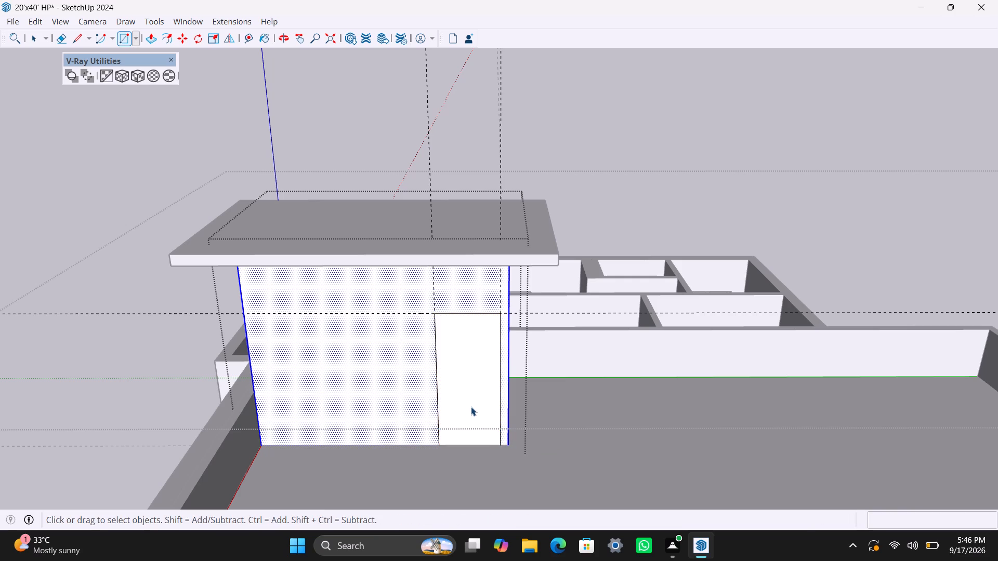
# Push the door rectangle 4.5" through the stair-room wall to cut the door opening, and close the wall group.
pyautogui.click(471, 405)
pyautogui.press('p')
pyautogui.moveTo(471, 405); pyautogui.dragTo(467, 399)
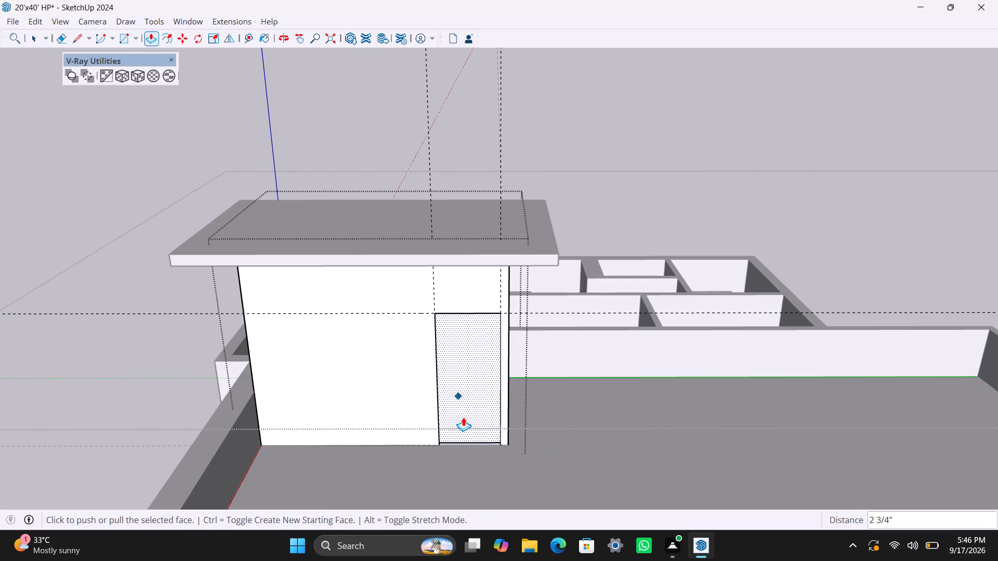
pyautogui.press('Escape')
pyautogui.scroll(2, 465, 413)
pyautogui.click(464, 414)
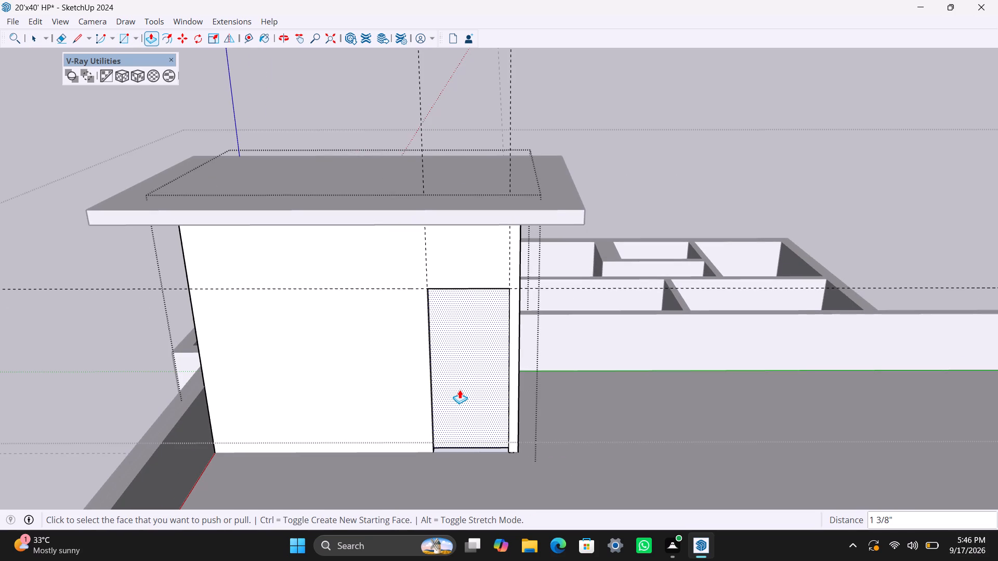
pyautogui.write('4.5"')
pyautogui.press('Return')
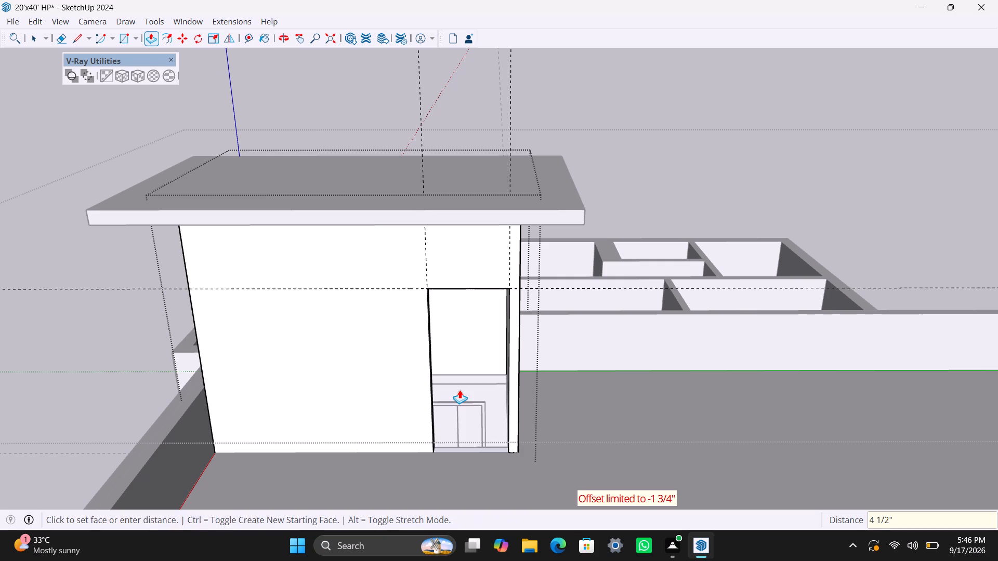
pyautogui.press('space')
pyautogui.click(743, 199)
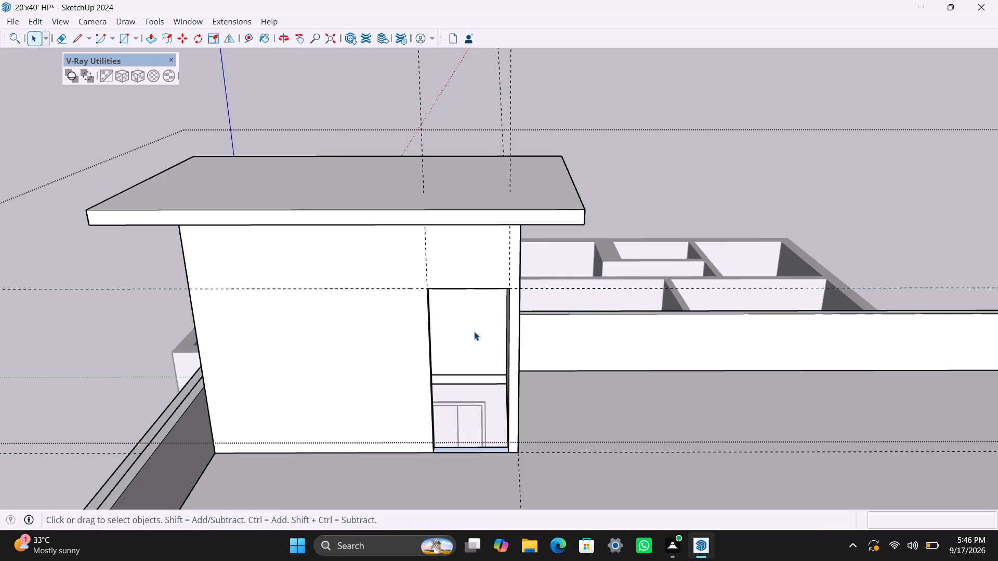
# Reopen the stair-room wall group, draw a 3' by 7' rectangle across the door opening, and make it a group.
pyautogui.press('r')
pyautogui.press('space')
pyautogui.tripleClick(352, 312)
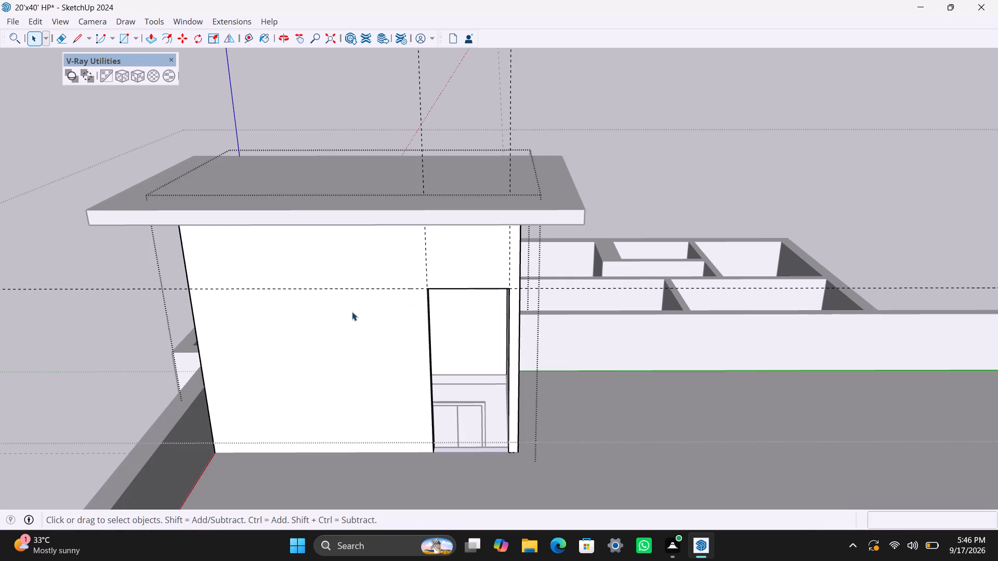
pyautogui.click(379, 319)
pyautogui.press('r')
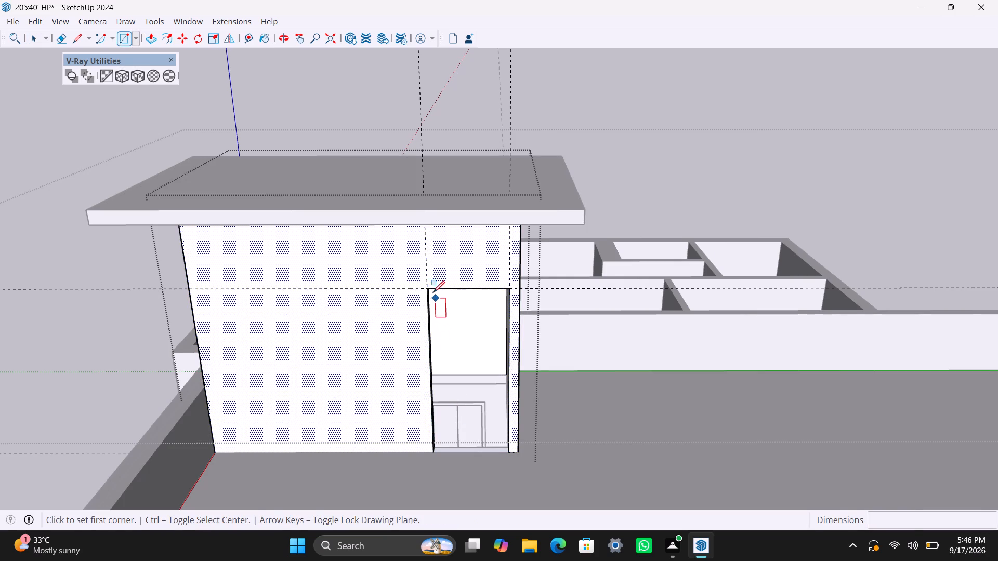
pyautogui.click(427, 290)
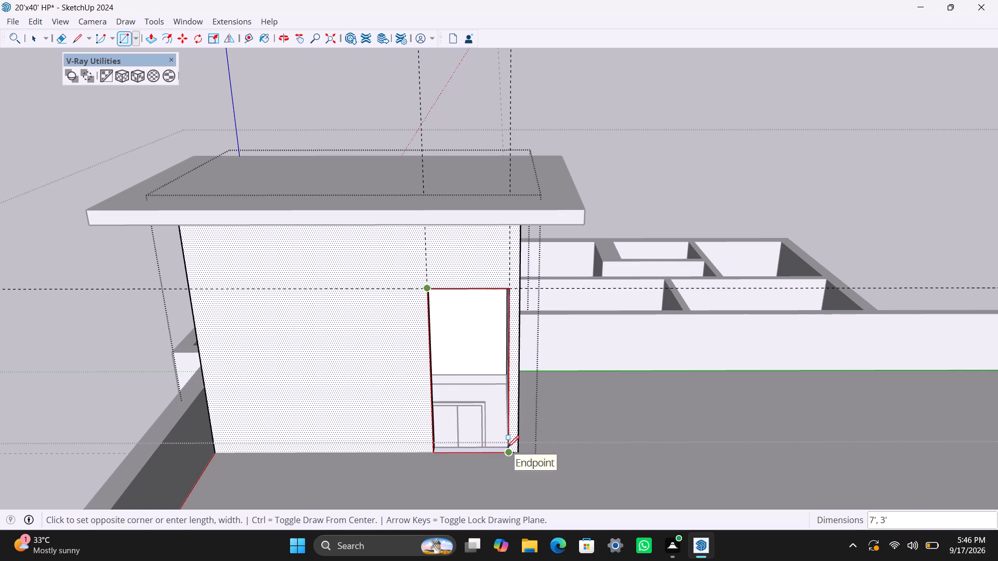
pyautogui.click(507, 447)
pyautogui.press('space')
pyautogui.doubleClick(472, 422)
pyautogui.rightClick(471, 420)
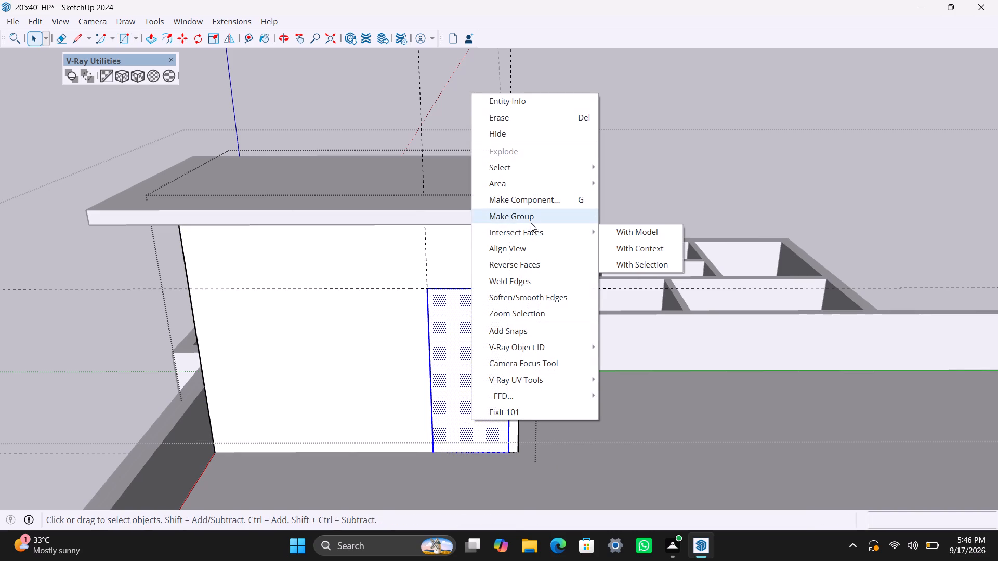
pyautogui.click(531, 220)
# Inside the new door group, offset the face outline 2" inward and delete the inner face to leave a frame.
pyautogui.tripleClick(447, 375)
pyautogui.press('f')
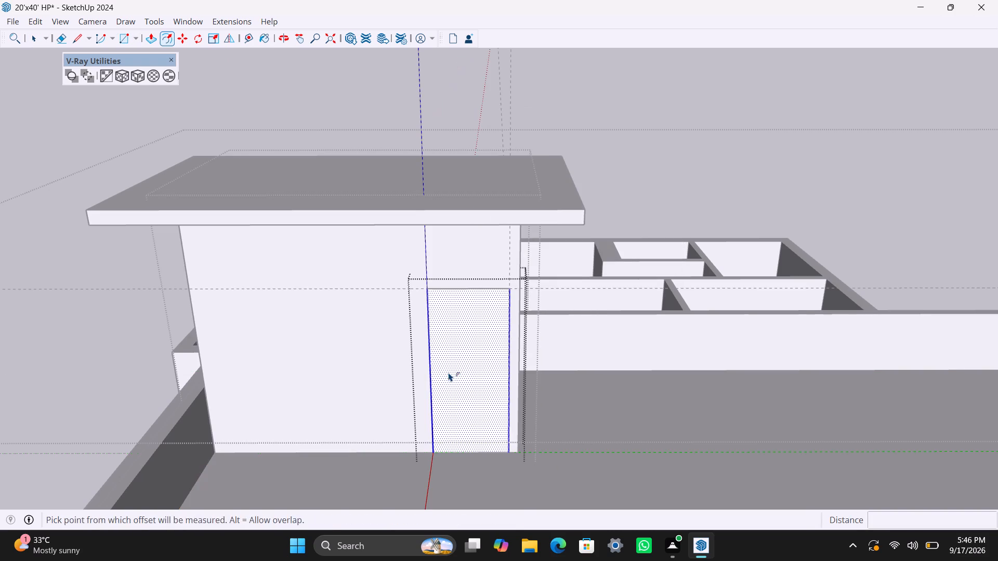
pyautogui.click(448, 372)
pyautogui.write('2"')
pyautogui.press('Return')
pyautogui.press('space')
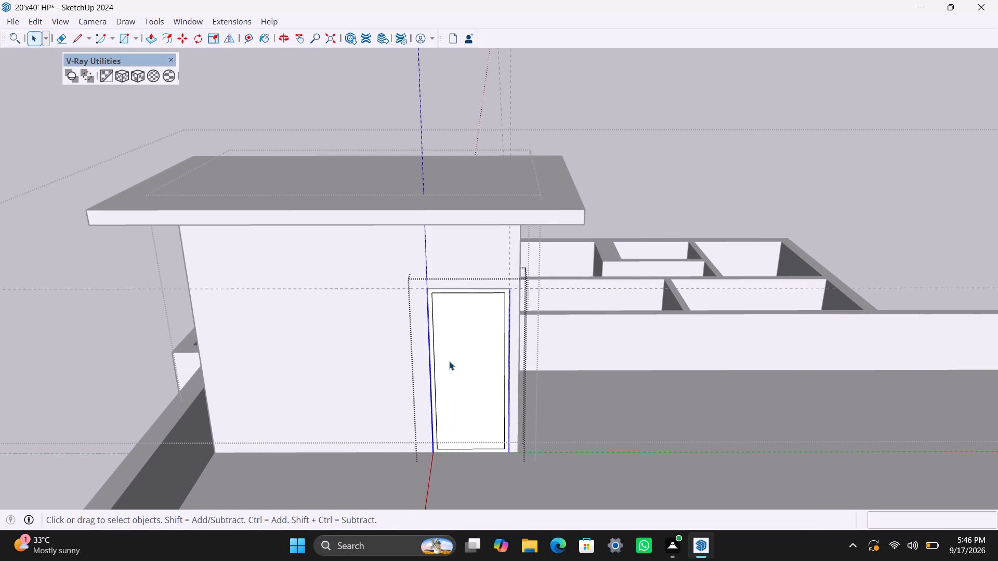
pyautogui.doubleClick(466, 360)
pyautogui.press('Delete')
# Extrude the door frame face by 2.5".
pyautogui.scroll(2, 448, 431)
pyautogui.scroll(4, 435, 377)
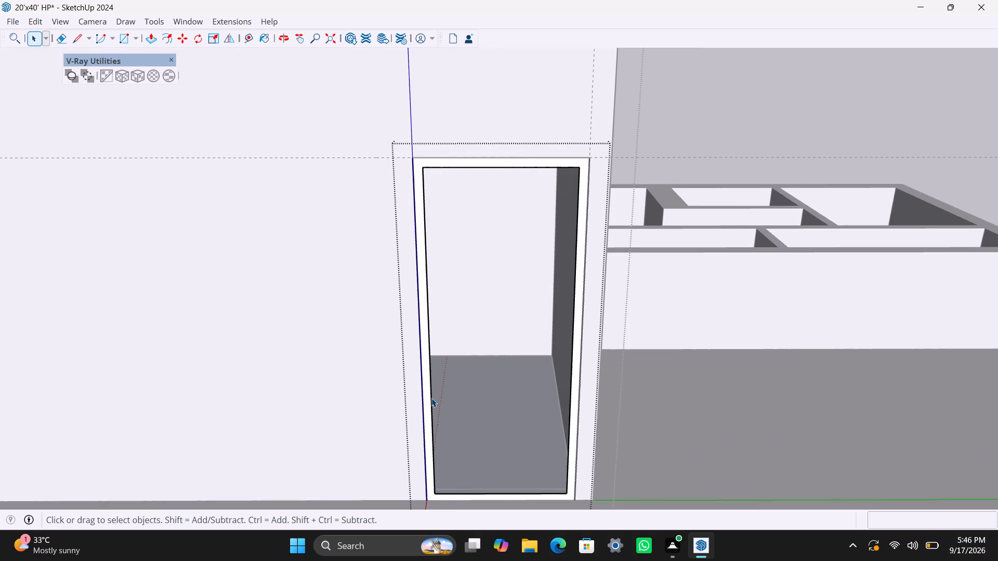
pyautogui.click(427, 393)
pyautogui.press('p')
pyautogui.click(427, 393)
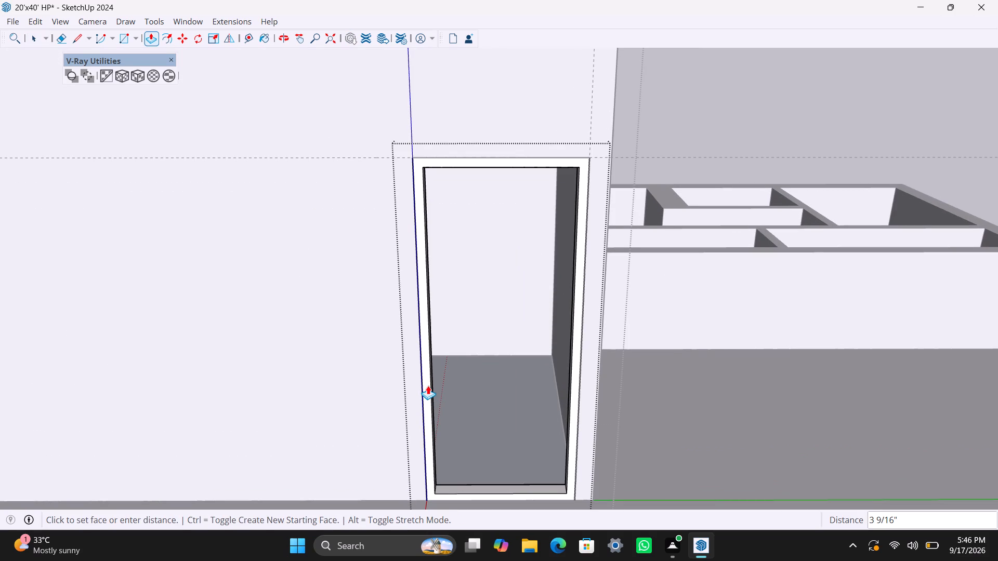
pyautogui.write('2.5"')
pyautogui.press('Return')
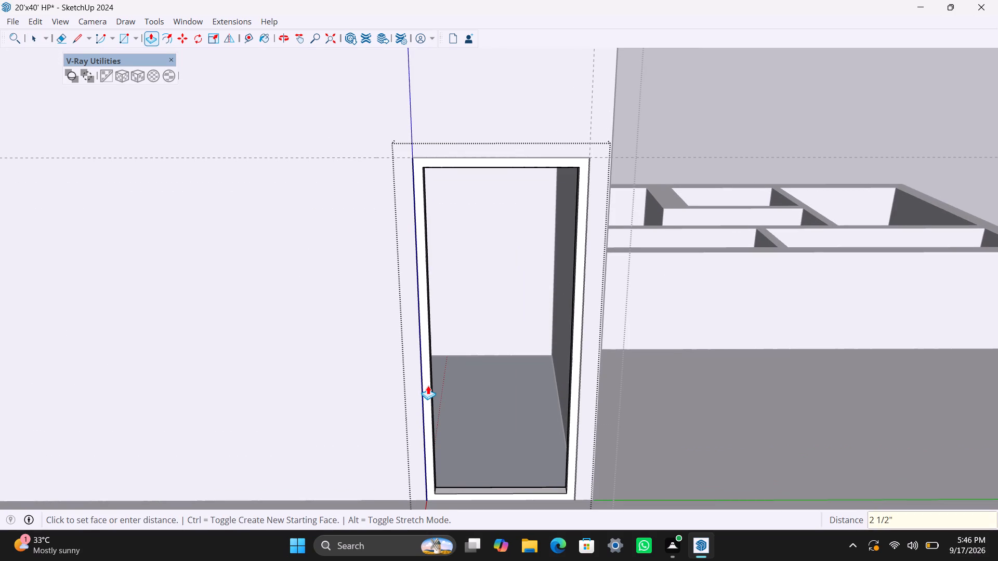
# Draw a 2' 8" by 6' 8" panel rectangle filling the inside of the door frame and make it a group.
pyautogui.press('space')
pyautogui.press('r')
pyautogui.moveTo(426, 165); pyautogui.dragTo(430, 179)
pyautogui.click(567, 490)
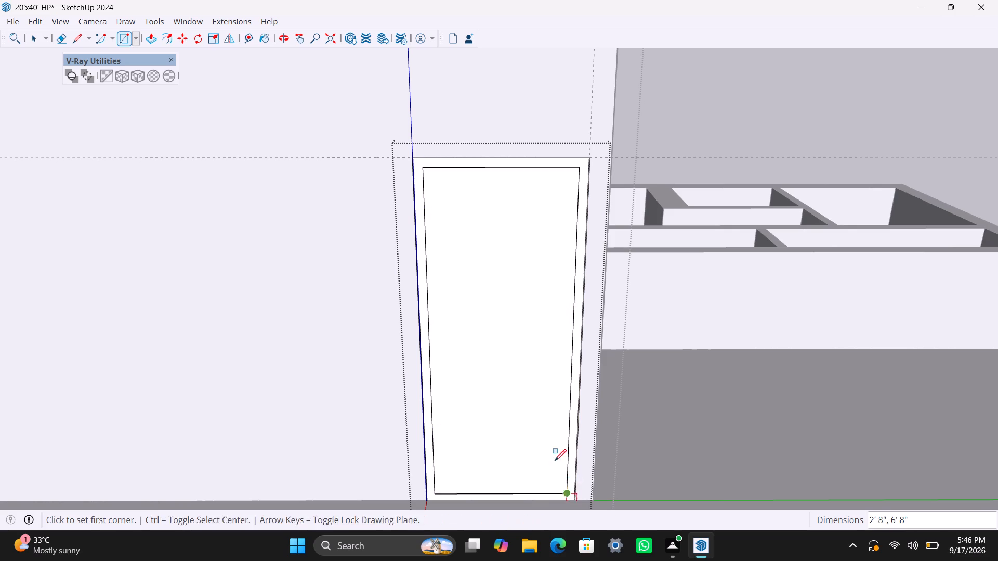
pyautogui.press('space')
pyautogui.doubleClick(544, 437)
pyautogui.doubleClick(541, 437)
pyautogui.click(537, 439)
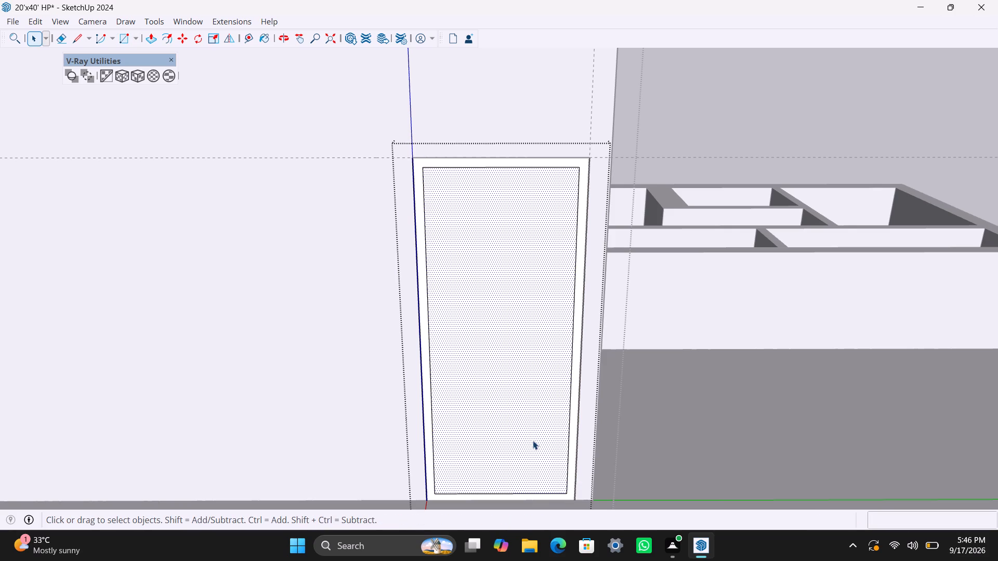
pyautogui.tripleClick(533, 440)
pyautogui.click(530, 438)
pyautogui.click(526, 436)
pyautogui.rightClick(522, 434)
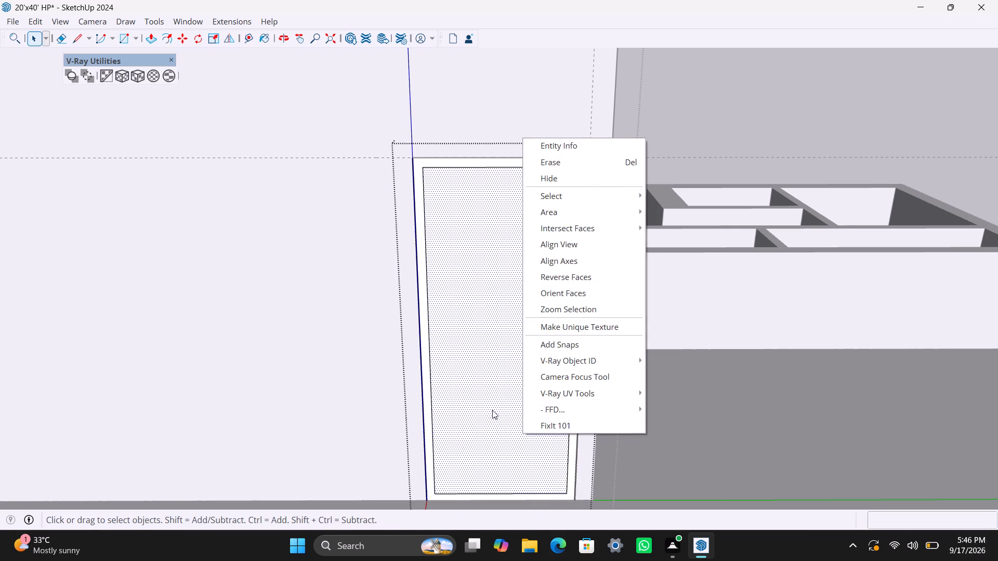
pyautogui.tripleClick(492, 403)
pyautogui.click(492, 403)
pyautogui.rightClick(487, 406)
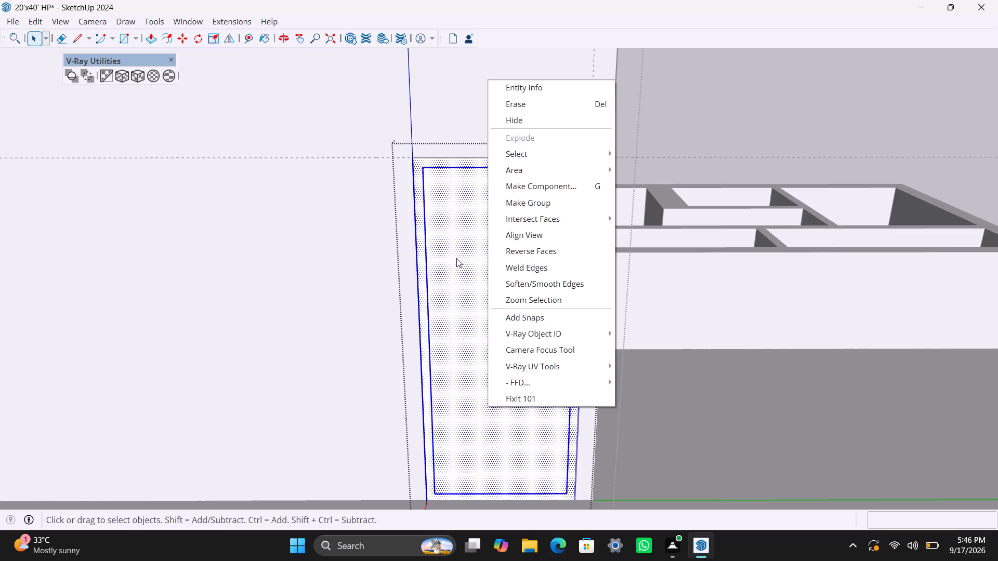
pyautogui.tripleClick(456, 258)
pyautogui.rightClick(453, 258)
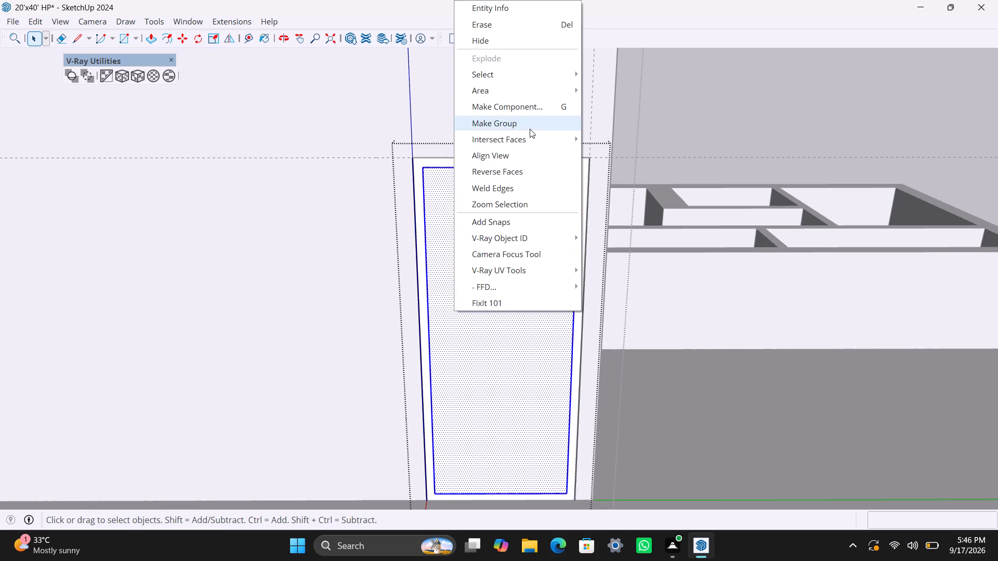
pyautogui.click(530, 128)
# Open the door panel group and extrude its face by 18 mm.
pyautogui.tripleClick(549, 287)
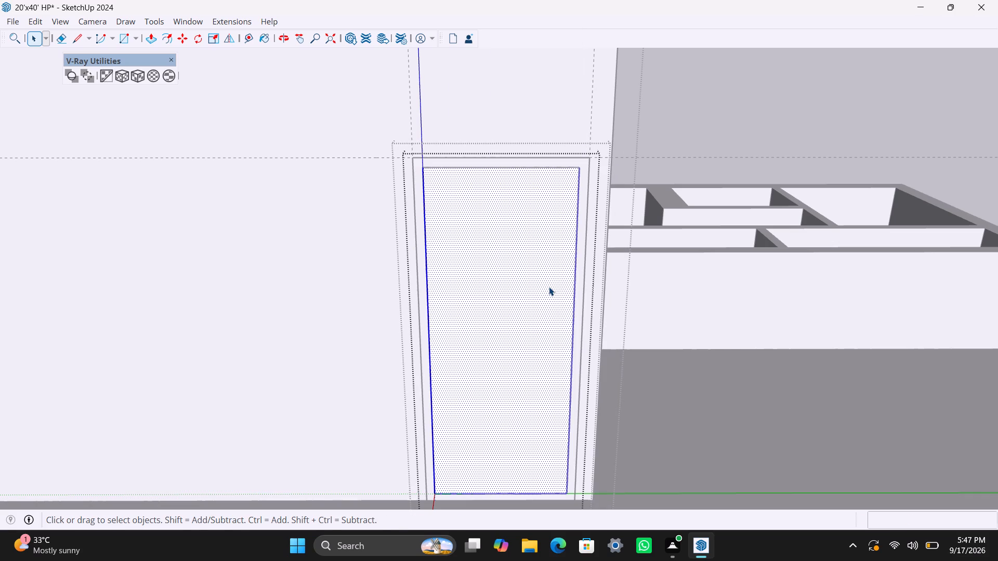
pyautogui.press('p')
pyautogui.click(543, 291)
pyautogui.write('18MM')
pyautogui.press('Return')
pyautogui.press('space')
# Place a horizontal guide 4' below the door panel's top edge.
pyautogui.press('t')
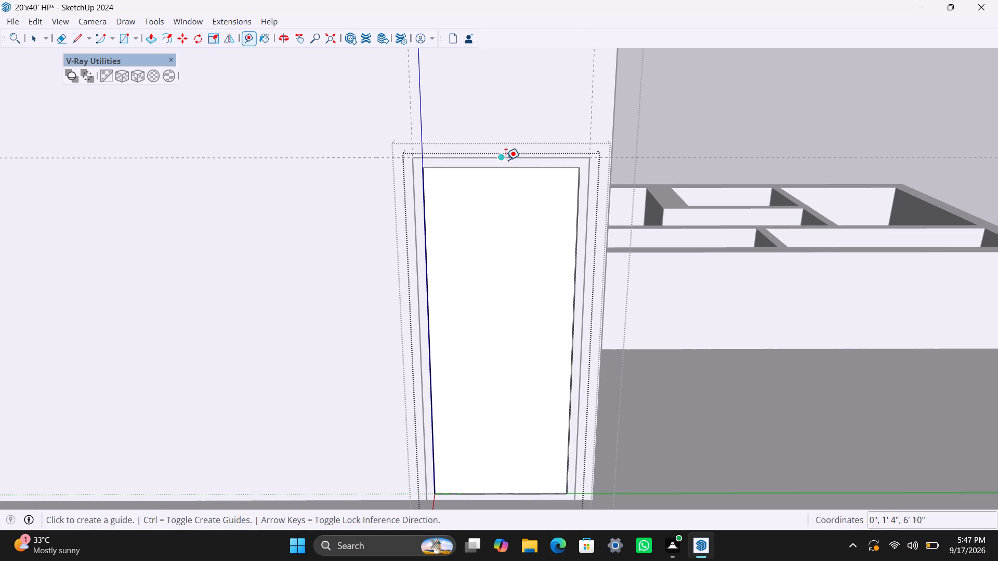
pyautogui.click(506, 169)
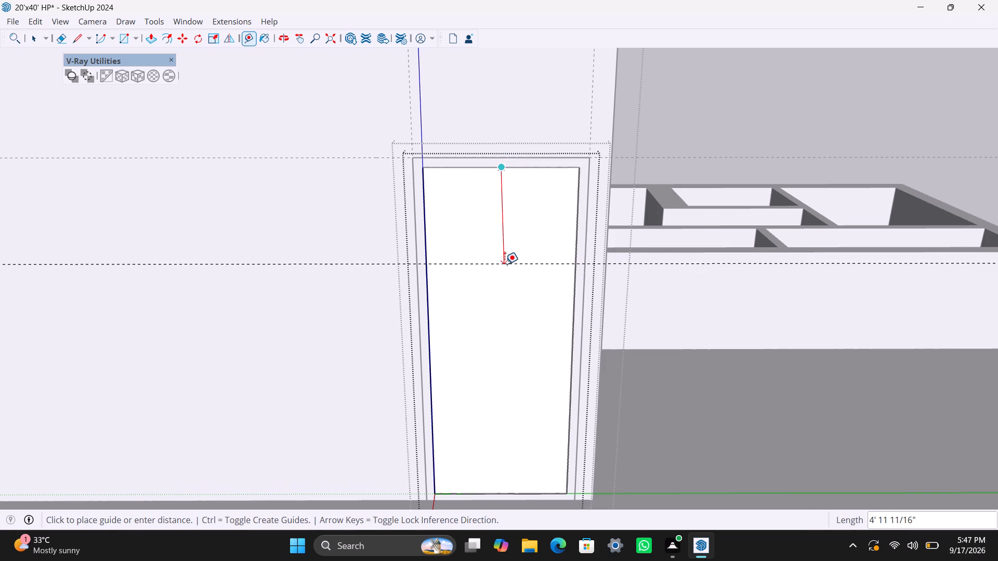
pyautogui.write("4'")
pyautogui.press('Return')
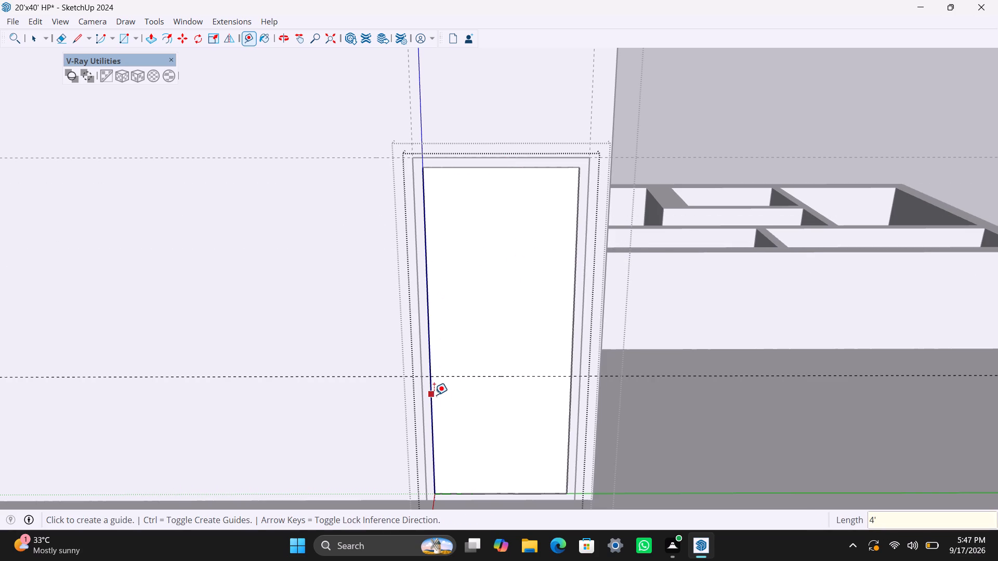
# Place a vertical guide 6" in from the panel edge farther from the wall corner, and another 1.5" beyond it.
pyautogui.click(434, 394)
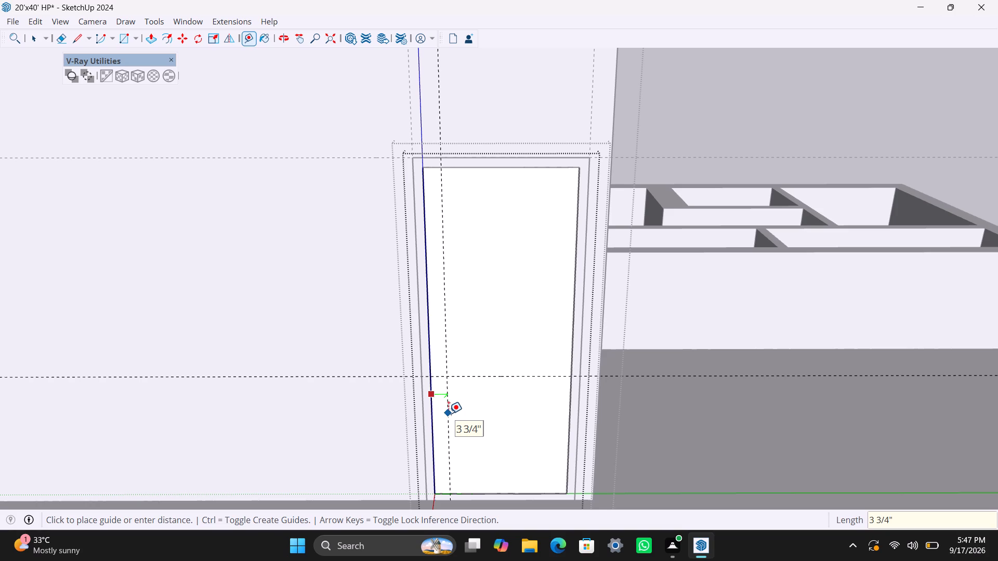
pyautogui.write('6"')
pyautogui.press('Return')
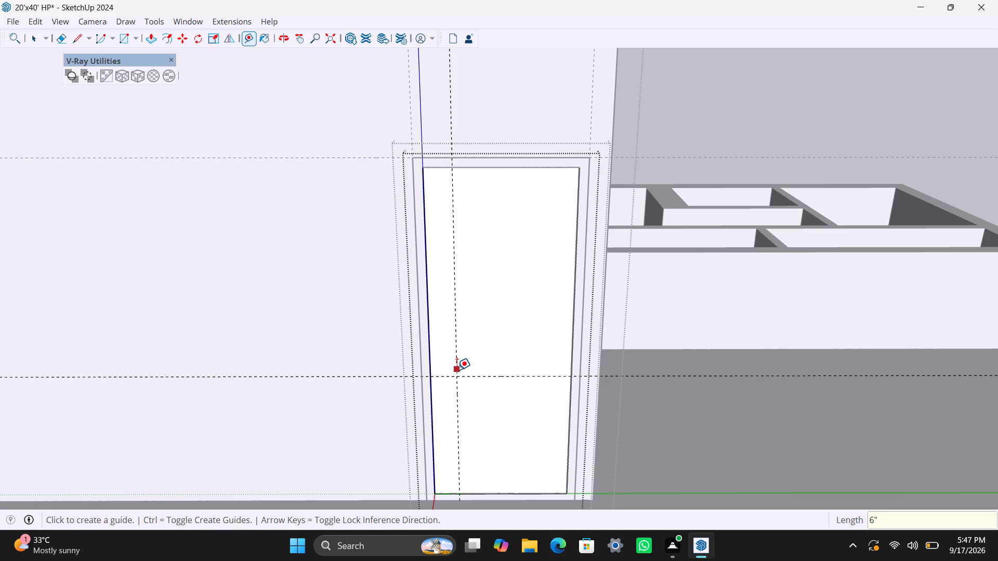
pyautogui.click(457, 370)
pyautogui.write('1.5"')
pyautogui.press('Return')
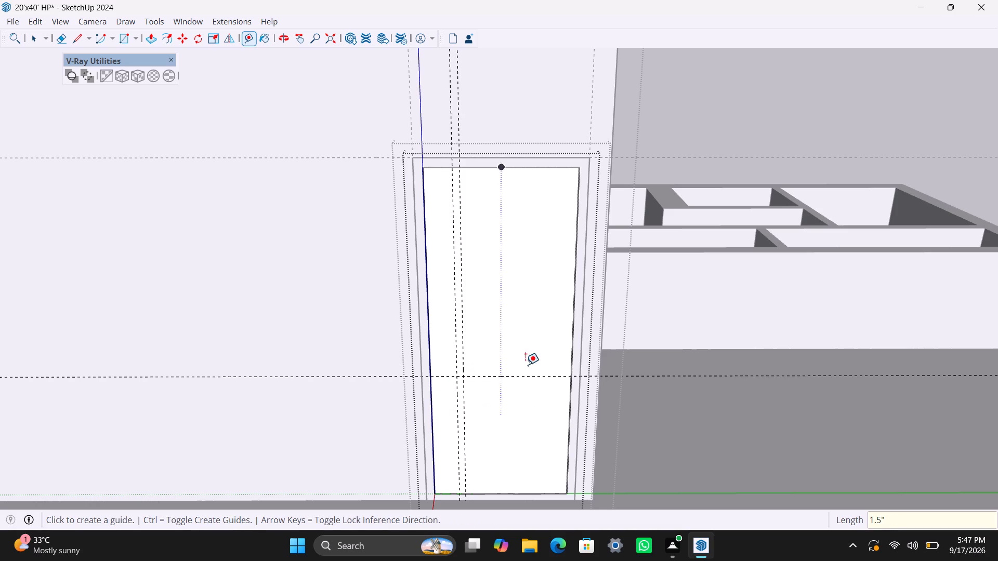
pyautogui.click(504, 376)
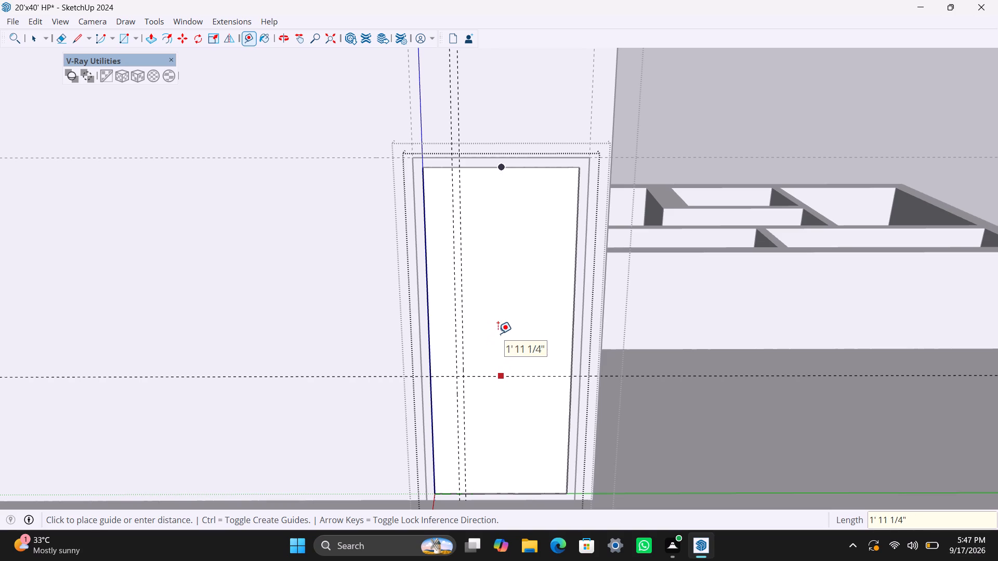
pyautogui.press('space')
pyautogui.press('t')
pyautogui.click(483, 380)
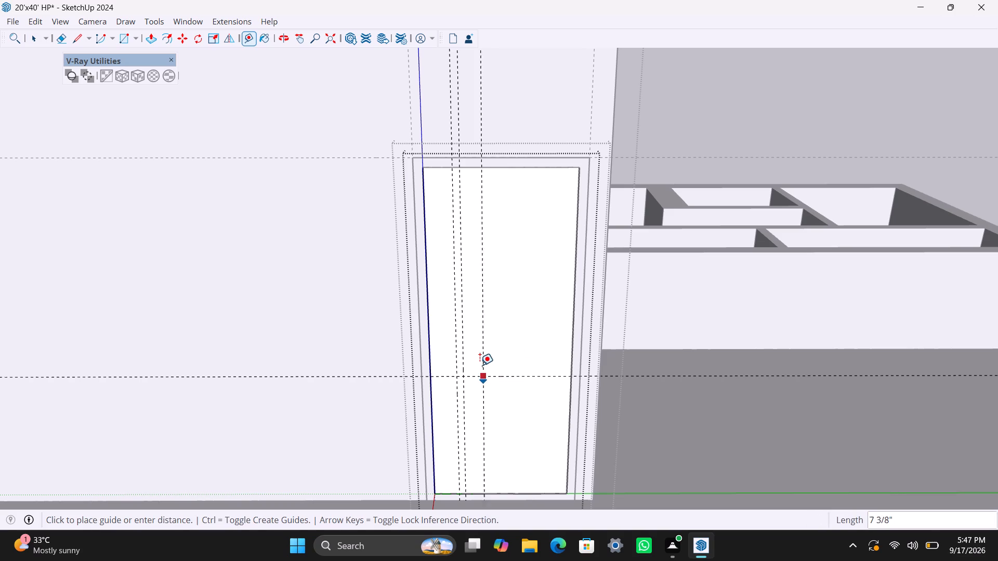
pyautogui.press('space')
# Place a second horizontal guide 8" above the existing one on the door panel.
pyautogui.press('t')
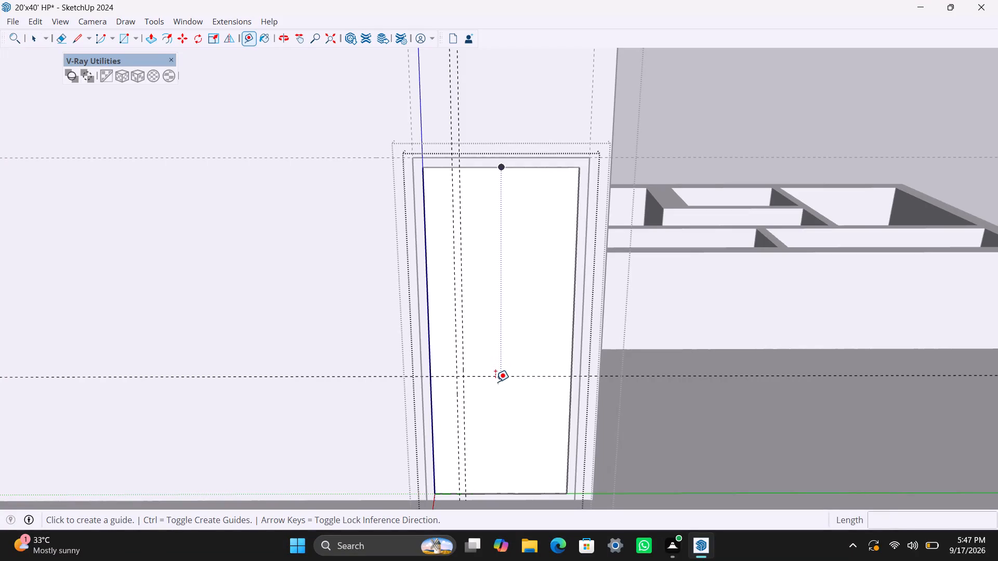
pyautogui.click(517, 377)
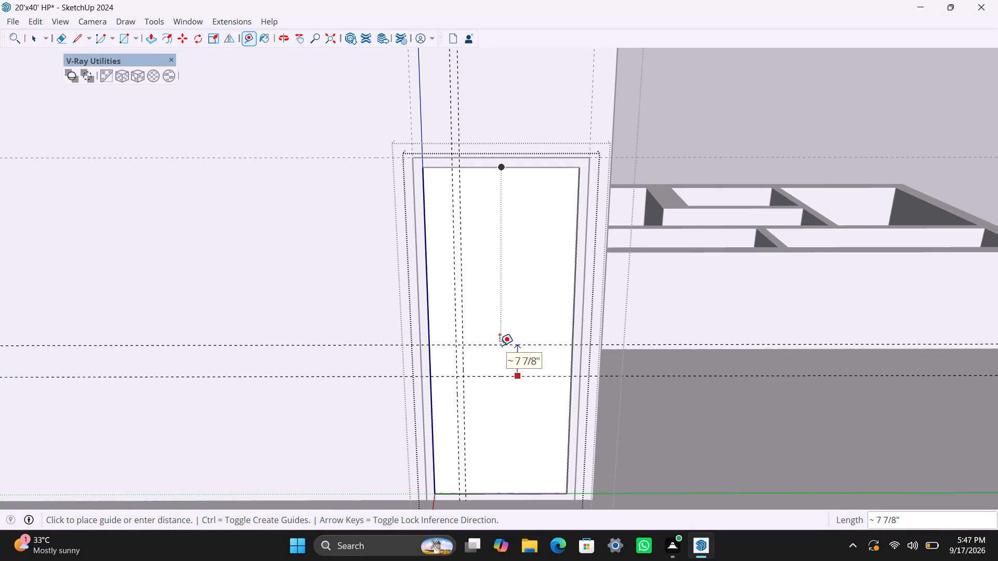
pyautogui.write('8"')
pyautogui.press('Return')
pyautogui.press('space')
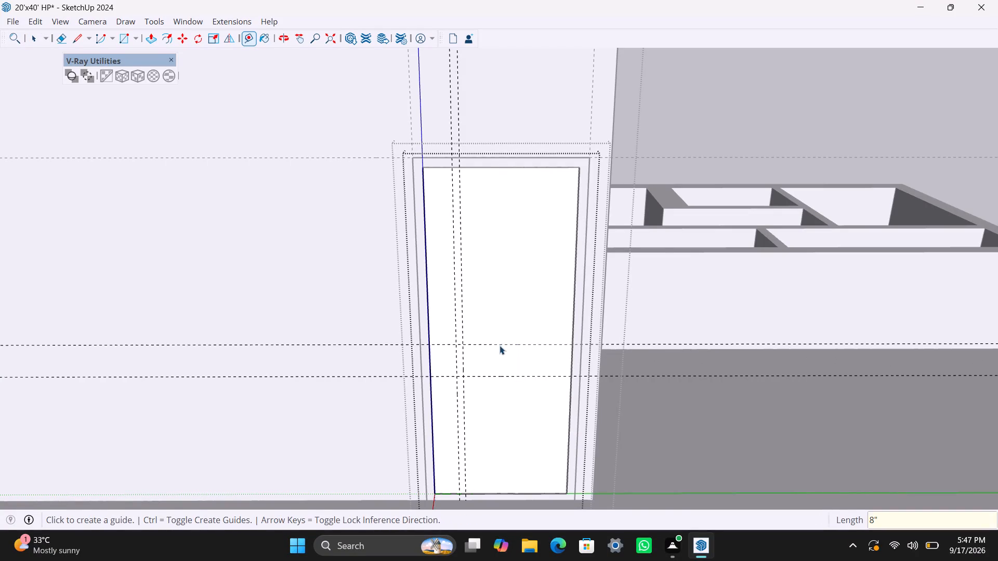
# Draw the 1 1/2" by 8" handle rectangle between the four guides on the door panel and make it a group.
pyautogui.scroll(6, 461, 369)
pyautogui.press('r')
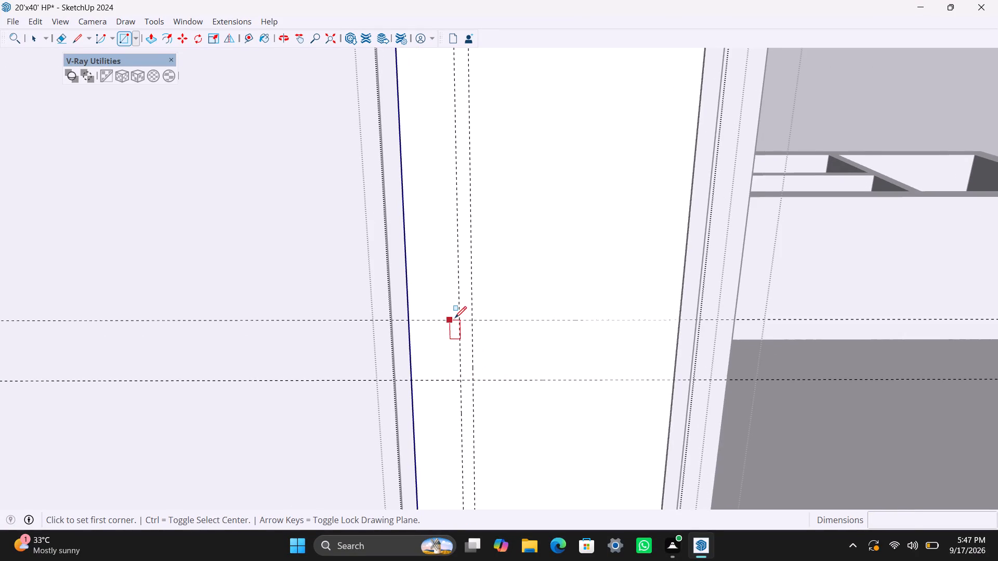
pyautogui.moveTo(457, 318); pyautogui.dragTo(463, 333)
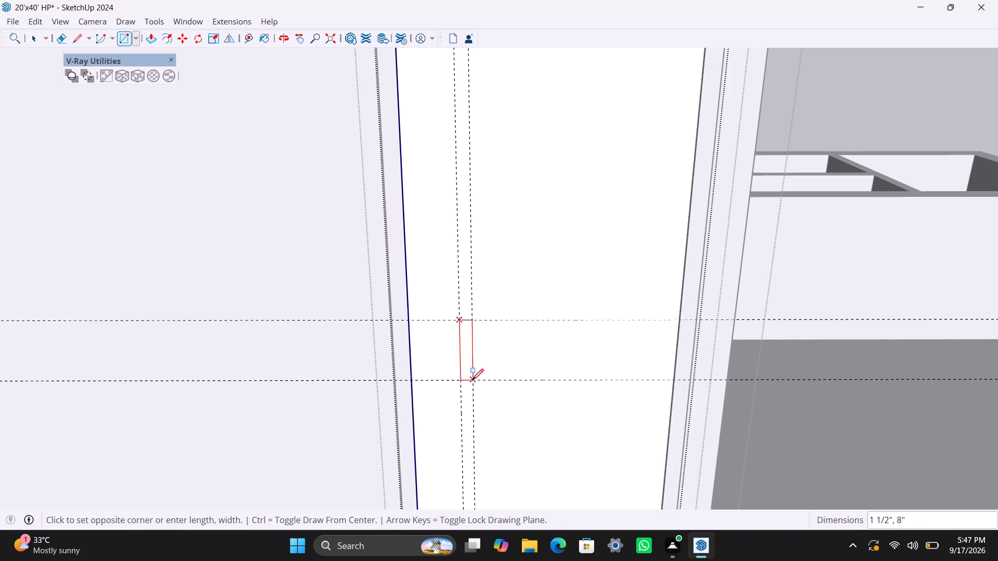
pyautogui.click(471, 382)
pyautogui.press('space')
pyautogui.doubleClick(469, 363)
pyautogui.rightClick(468, 363)
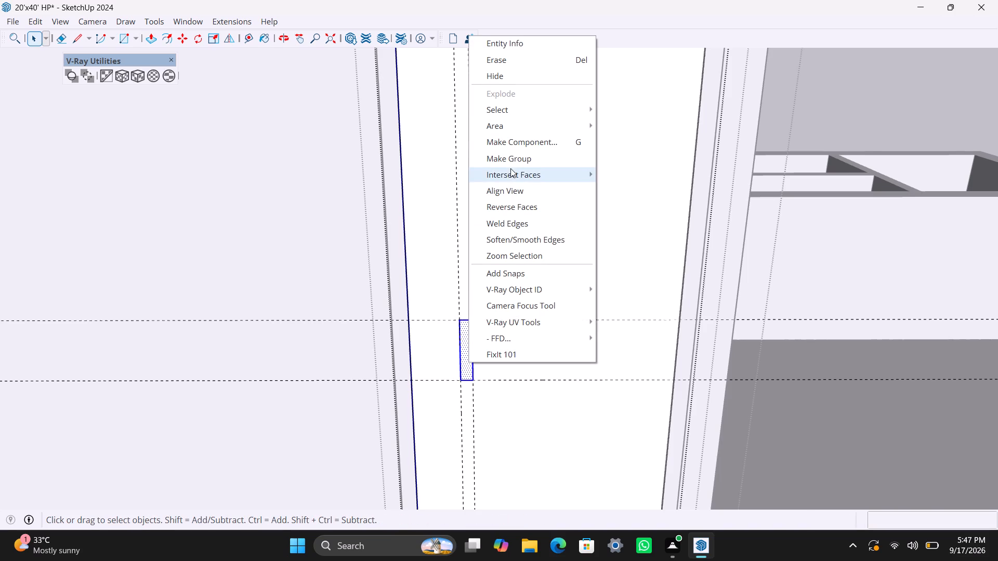
pyautogui.click(510, 163)
# Push/Pull the handle rectangle on the stair room door out by 0.5" inside its group and exit all the nested groups.
pyautogui.scroll(3, 479, 363)
pyautogui.tripleClick(466, 351)
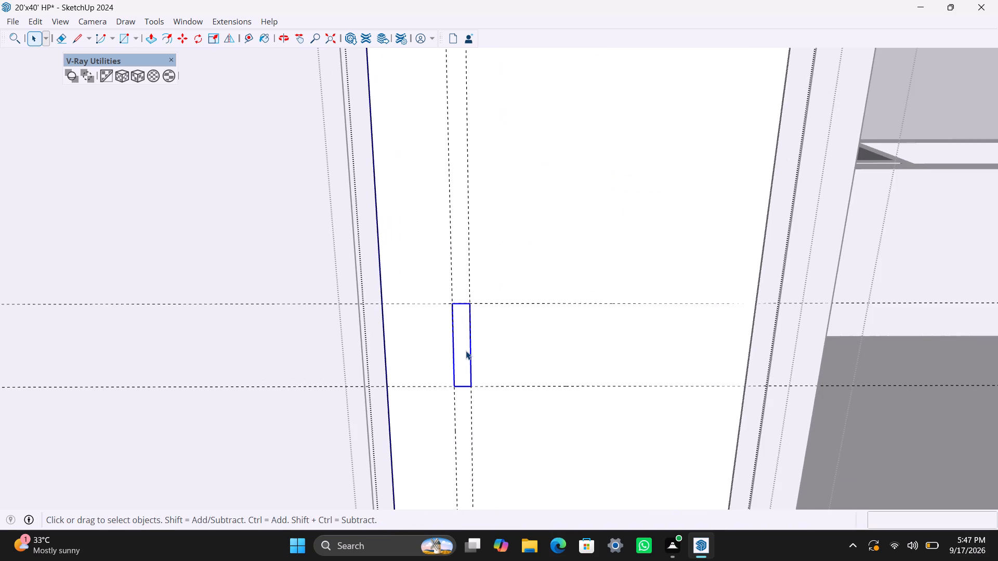
pyautogui.press('p')
pyautogui.click(466, 351)
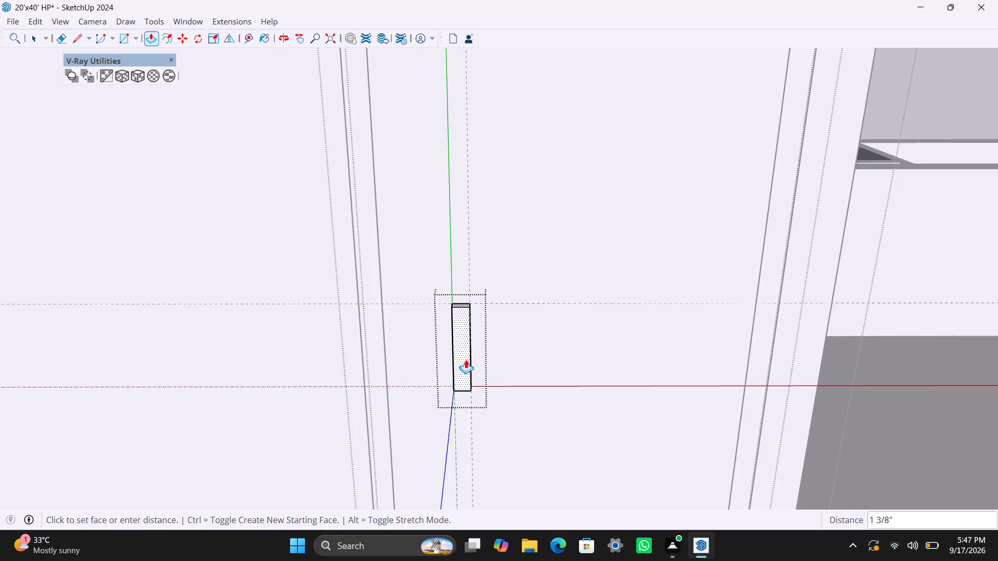
pyautogui.write('0.')
pyautogui.write('5"')
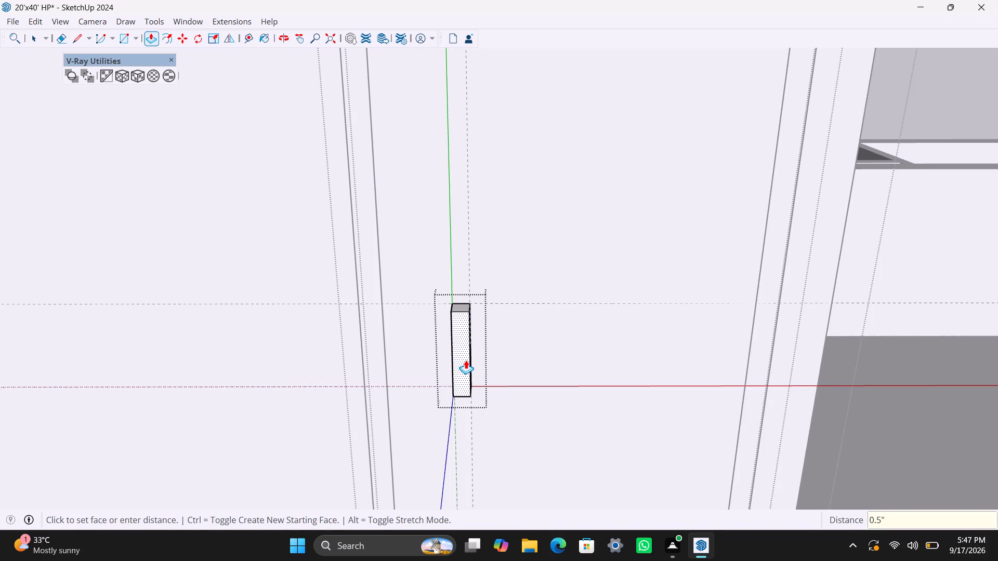
pyautogui.press('Return')
pyautogui.press('space')
pyautogui.scroll(-5, 449, 367)
pyautogui.scroll(-15, 494, 345)
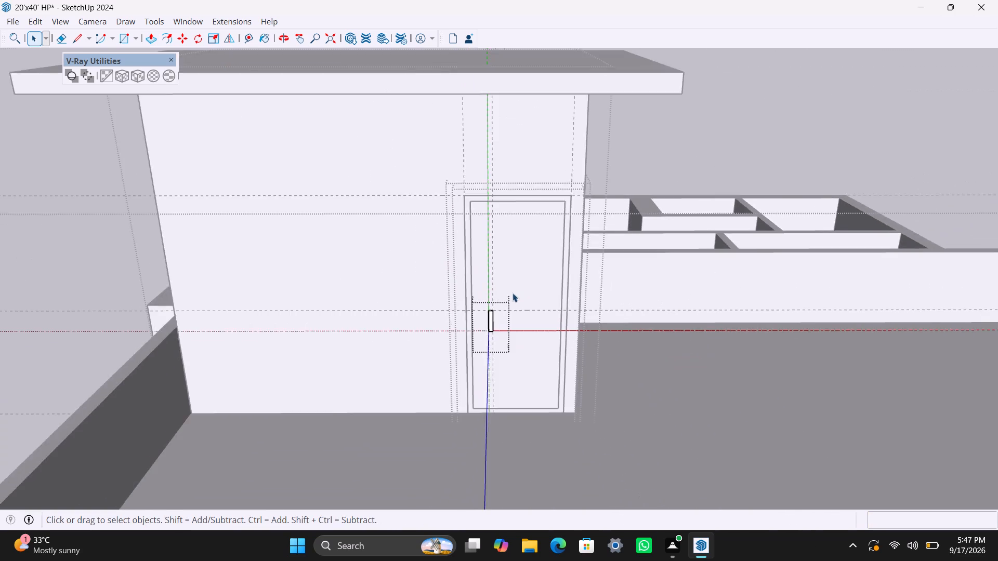
pyautogui.scroll(-3, 513, 293)
pyautogui.click(98, 157)
pyautogui.tripleClick(98, 156)
pyautogui.tripleClick(98, 155)
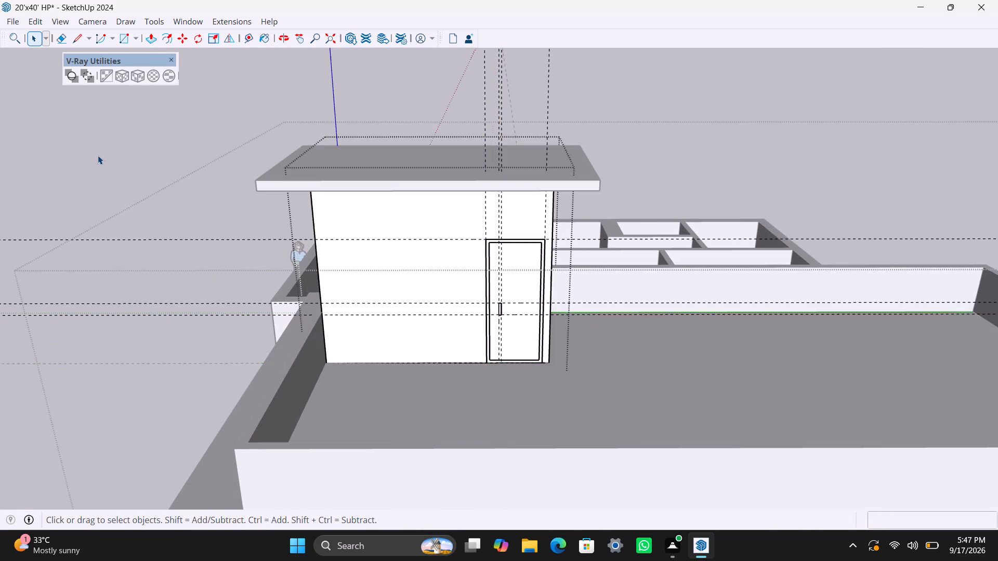
pyautogui.tripleClick(98, 154)
pyautogui.click(98, 154)
# Delete all the guides in the model.
pyautogui.scroll(-5, 262, 237)
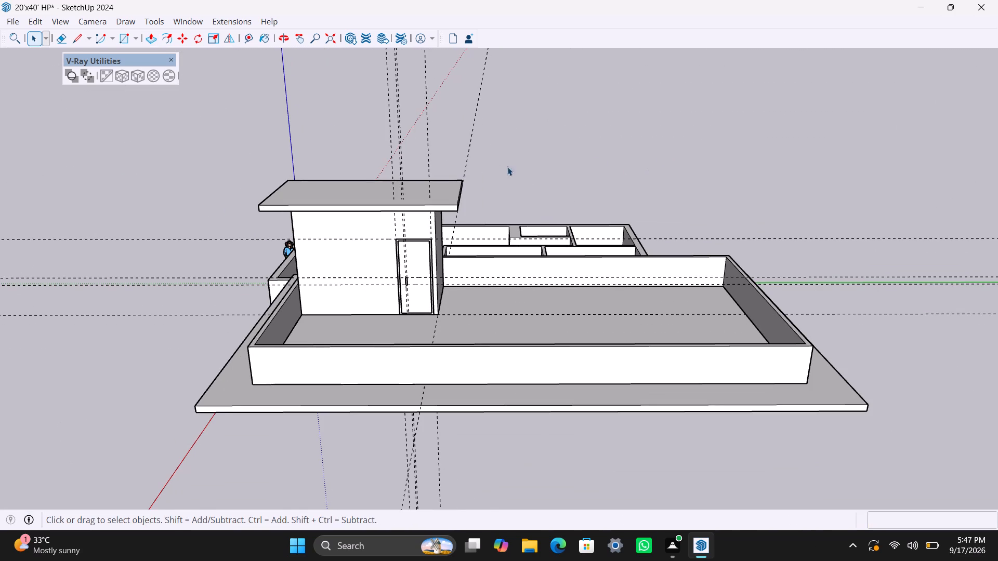
pyautogui.click(33, 20)
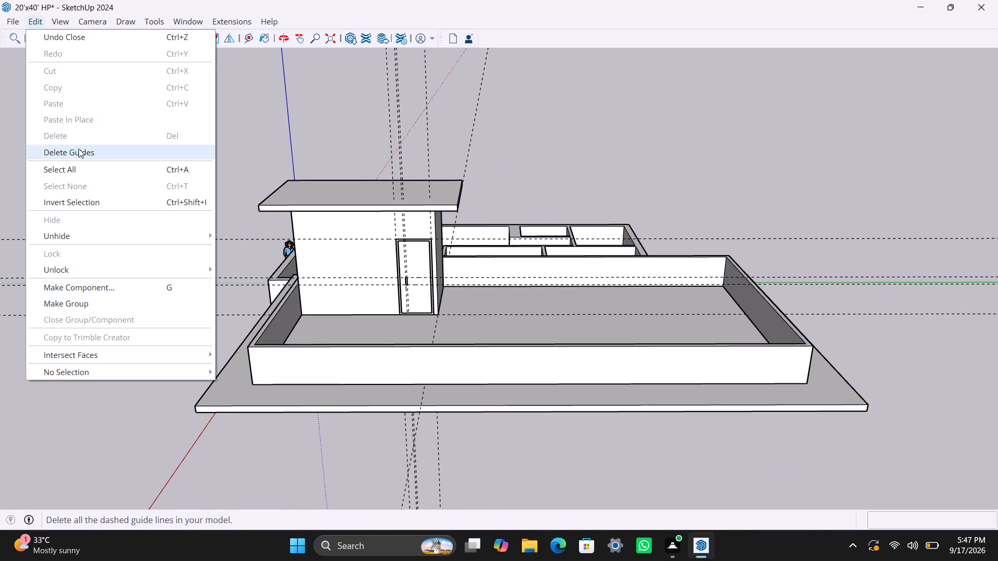
pyautogui.click(80, 148)
# Save the 20'x40' HP model with the whole house and the roof slab in view.
pyautogui.scroll(-4, 111, 263)
pyautogui.moveTo(130, 282); pyautogui.dragTo(483, 295, button='middle')
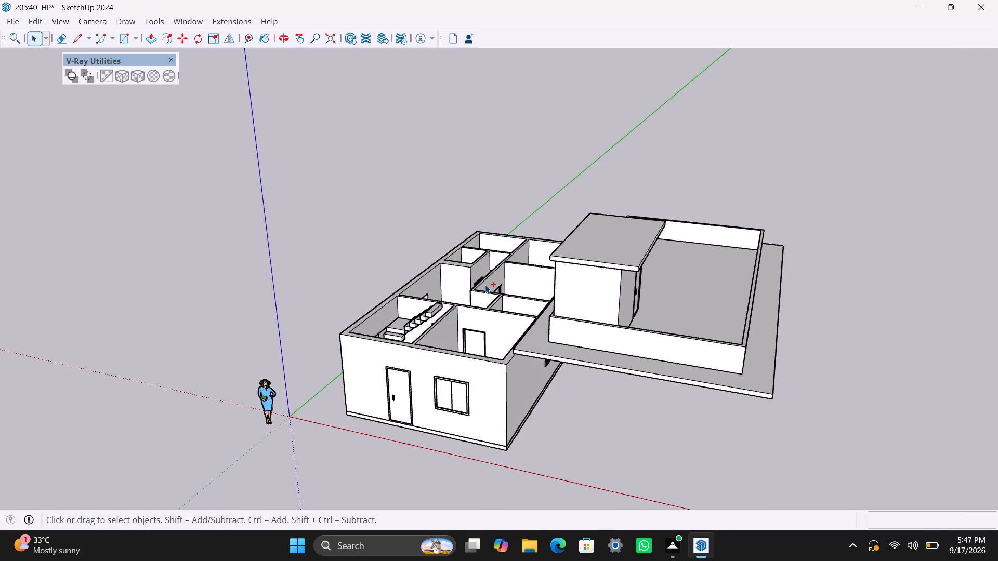
pyautogui.hotkey('ctrl', 's')
pyautogui.scroll(-1, 479, 299)
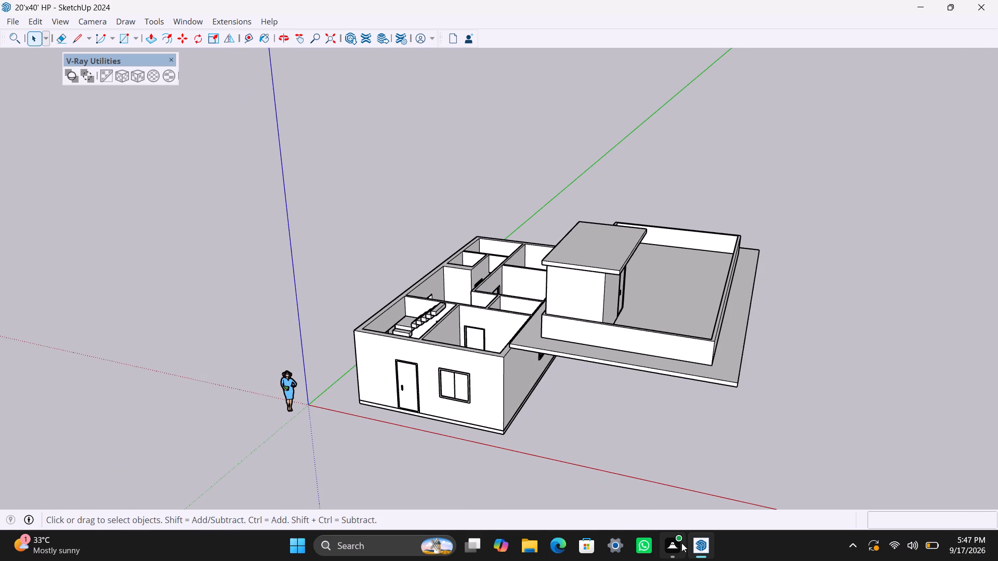
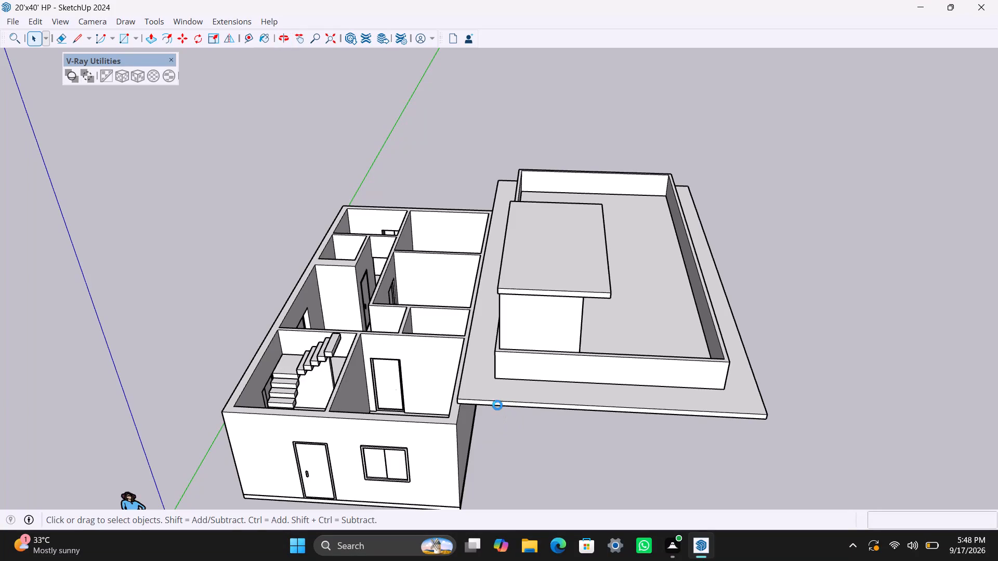
# Examine the ground floor's rooms, staircase and separated roof assembly from several angles.
pyautogui.scroll(-2, 404, 398)
pyautogui.keyDown('shift'); pyautogui.moveTo(404, 400); pyautogui.dragTo(446, 333, button='middle'); pyautogui.keyUp('shift')
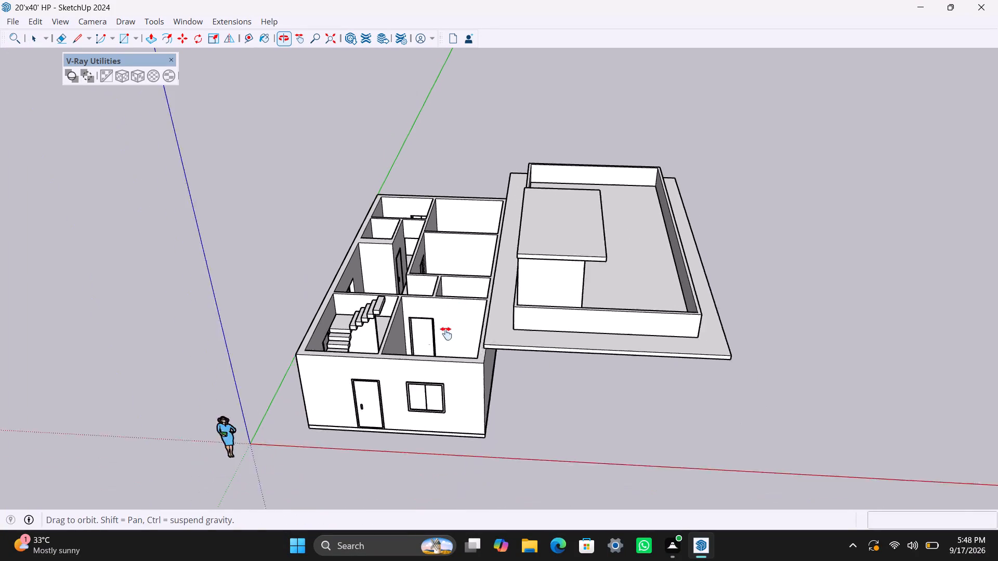
pyautogui.keyDown('shift'); pyautogui.moveTo(446, 333); pyautogui.dragTo(447, 332, button='middle'); pyautogui.keyUp('shift')
pyautogui.scroll(4, 422, 321)
pyautogui.moveTo(423, 326); pyautogui.dragTo(449, 398, button='middle')
pyautogui.scroll(3, 354, 340)
pyautogui.moveTo(347, 354); pyautogui.dragTo(358, 406, button='middle')
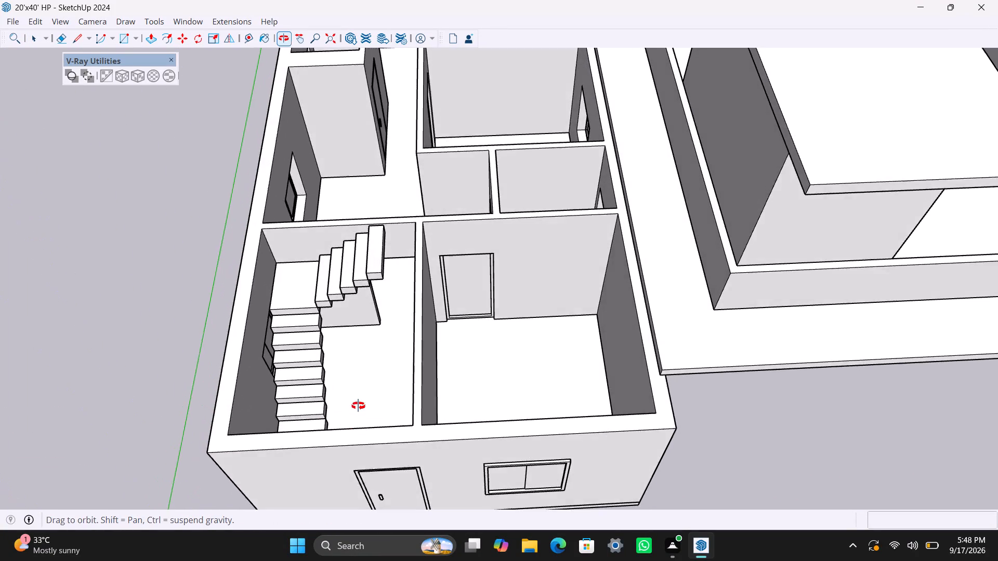
pyautogui.moveTo(358, 406); pyautogui.dragTo(143, 479, button='middle')
pyautogui.scroll(-5, 363, 308)
pyautogui.moveTo(421, 330); pyautogui.dragTo(112, 268, button='middle')
pyautogui.scroll(-3, 374, 257)
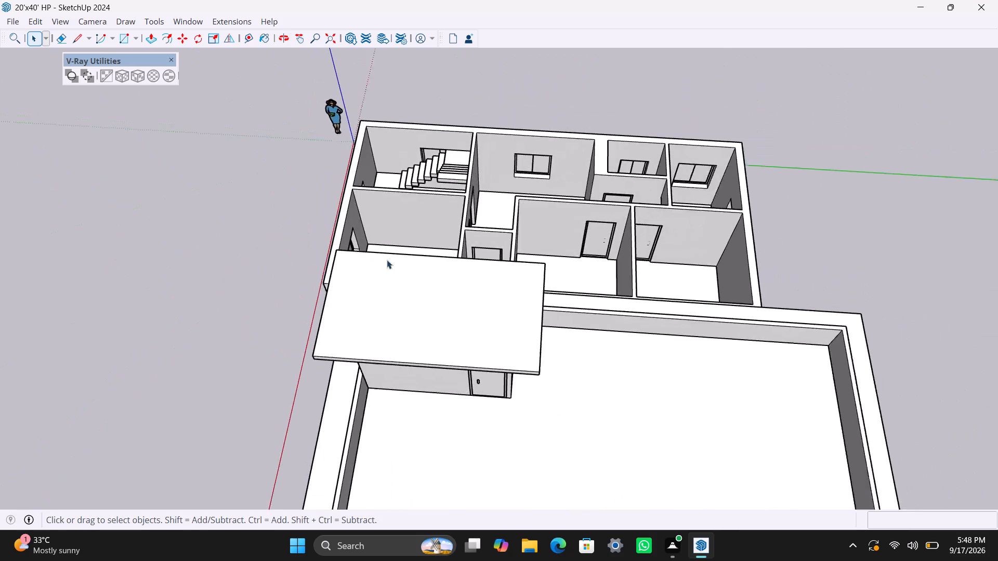
pyautogui.moveTo(425, 249); pyautogui.dragTo(486, 347, button='middle')
pyautogui.scroll(4, 377, 292)
pyautogui.moveTo(468, 281); pyautogui.dragTo(448, 409, button='middle')
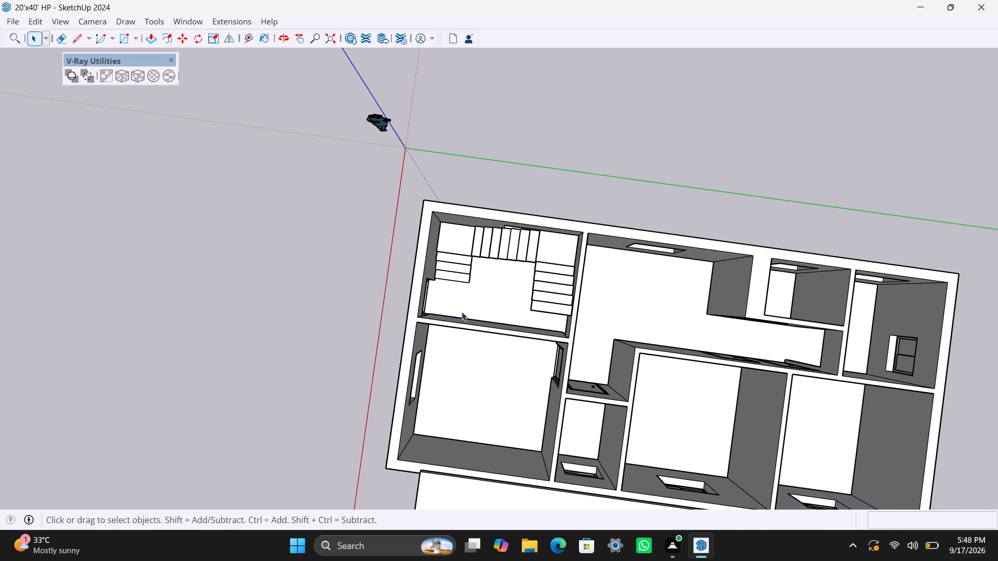
pyautogui.scroll(-3, 815, 395)
pyautogui.moveTo(791, 396); pyautogui.dragTo(587, 269, button='middle')
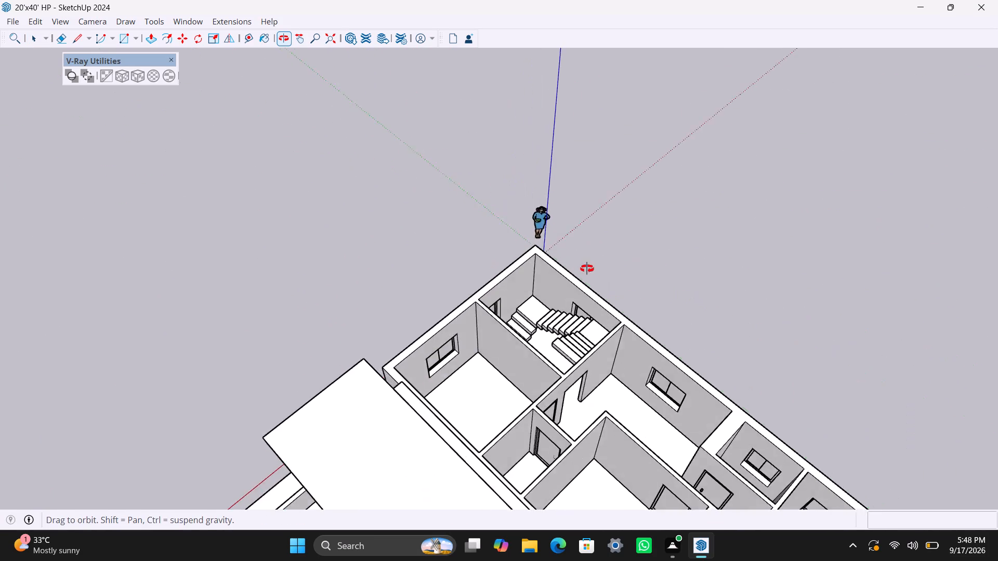
pyautogui.moveTo(587, 269); pyautogui.dragTo(650, 308, button='middle')
pyautogui.scroll(-4, 646, 368)
pyautogui.keyDown('shift'); pyautogui.moveTo(635, 366); pyautogui.dragTo(542, 200, button='middle'); pyautogui.keyUp('shift')
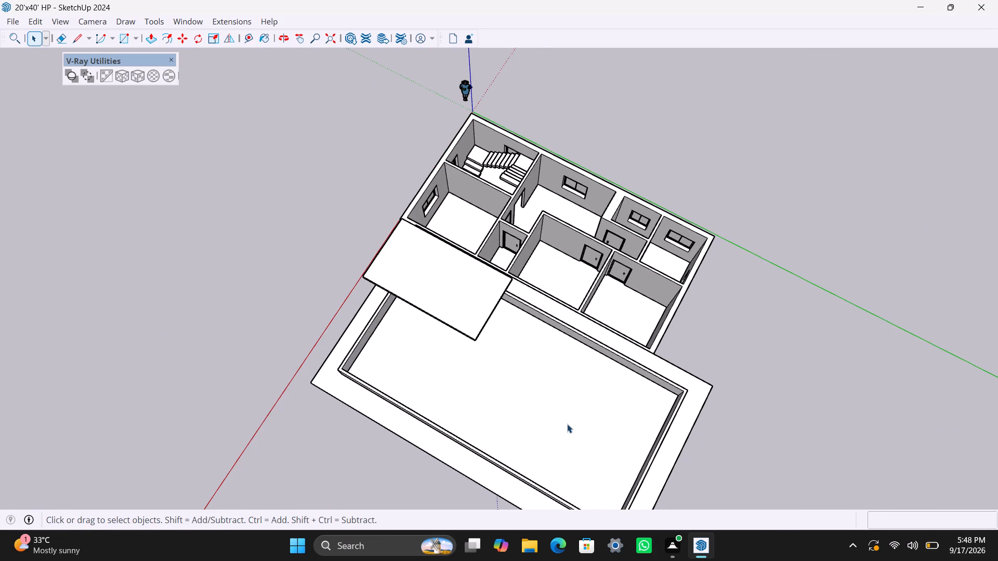
# Move the roof assembly clear of the ground floor to the opposite side of the house, exposing the side wall with three windows.
pyautogui.click(567, 424)
pyautogui.press('m')
pyautogui.moveTo(563, 423); pyautogui.dragTo(780, 188)
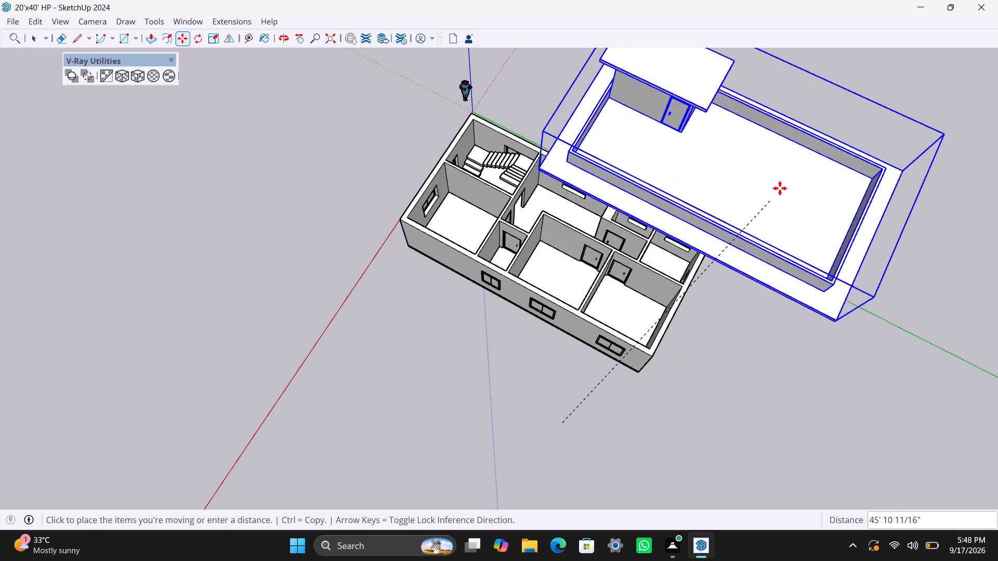
pyautogui.moveTo(780, 188); pyautogui.dragTo(807, 161)
pyautogui.click(808, 161)
pyautogui.press('space')
pyautogui.click(816, 147)
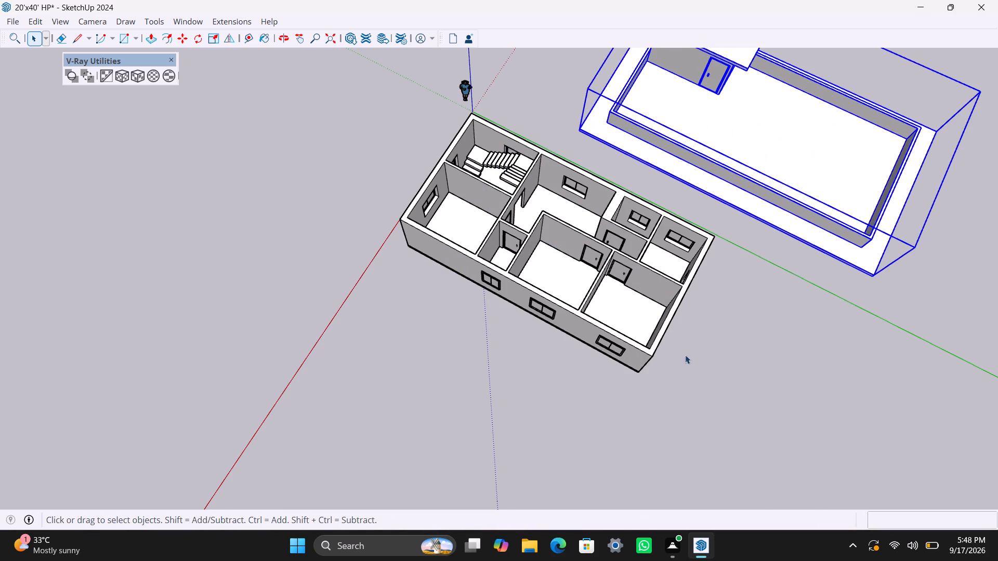
pyautogui.press('space')
# Delete the small two-pane window nearest the front corner of the long side wall, leaving its opening.
pyautogui.scroll(3, 417, 339)
pyautogui.moveTo(491, 337); pyautogui.dragTo(619, 203, button='middle')
pyautogui.scroll(10, 560, 222)
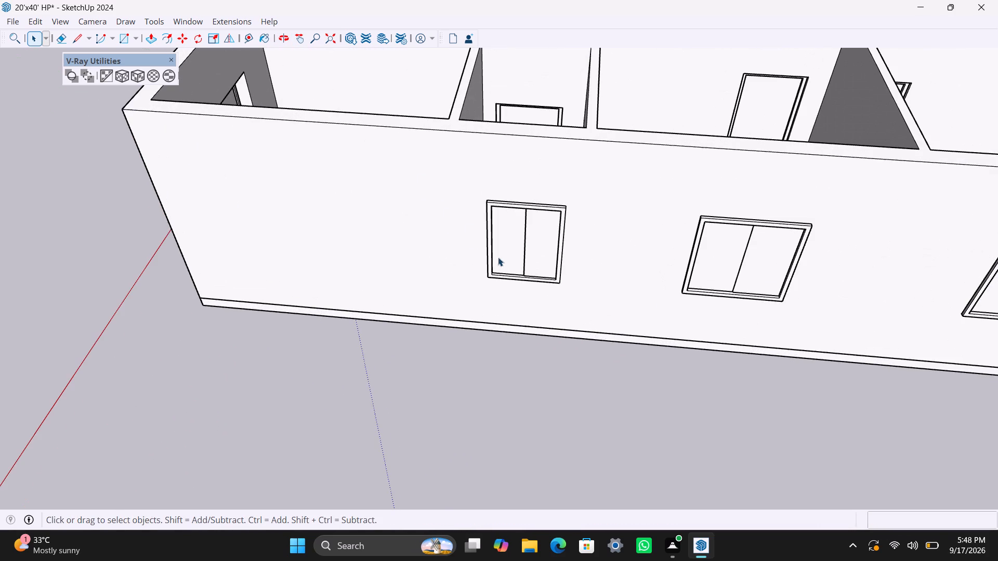
pyautogui.click(498, 252)
pyautogui.tripleClick(497, 260)
pyautogui.press('Delete')
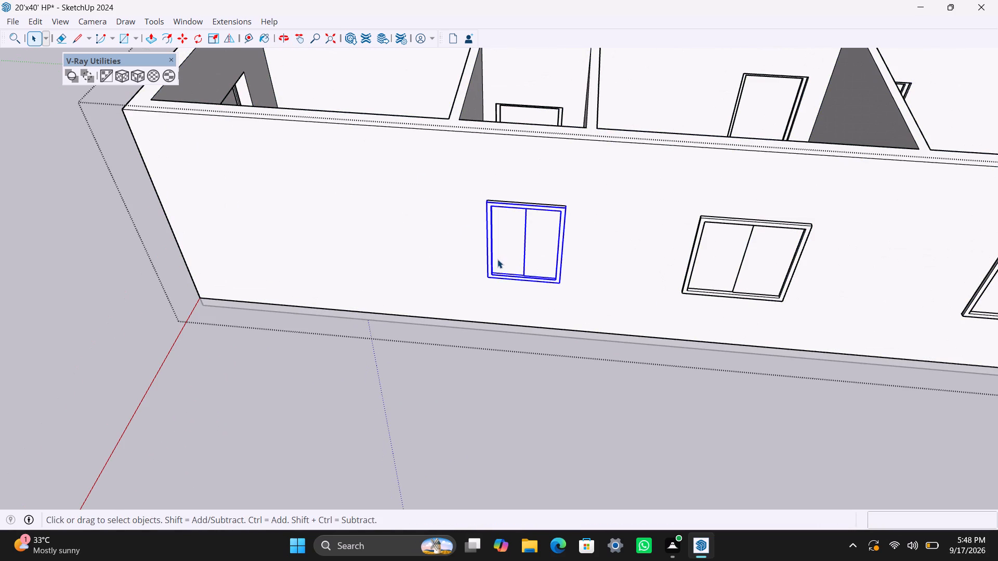
# Raise the sill face of the empty window opening by 2' with Push/Pull.
pyautogui.scroll(3, 497, 259)
pyautogui.middleClick(548, 287)
pyautogui.click(533, 274)
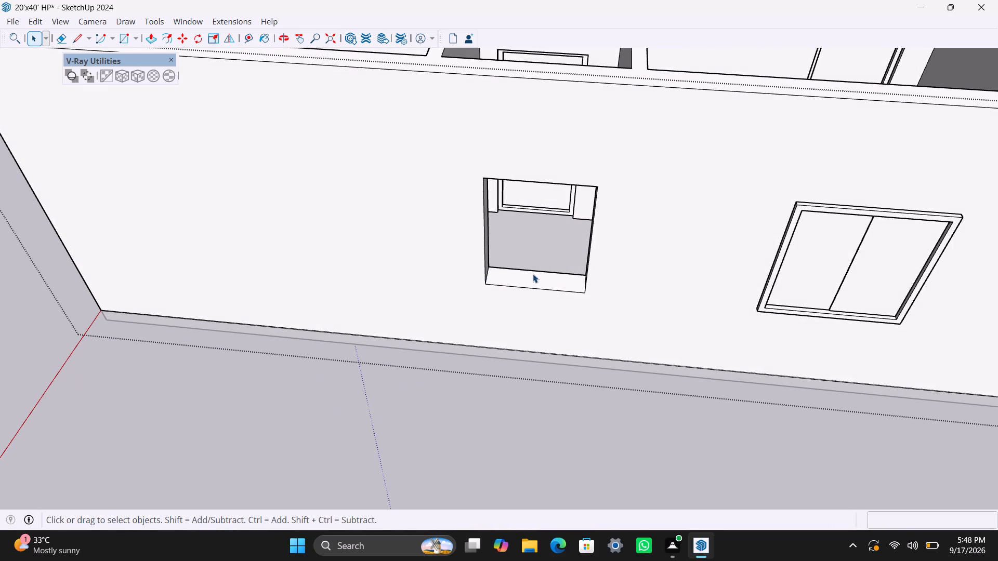
pyautogui.press('p')
pyautogui.moveTo(533, 279); pyautogui.dragTo(533, 249)
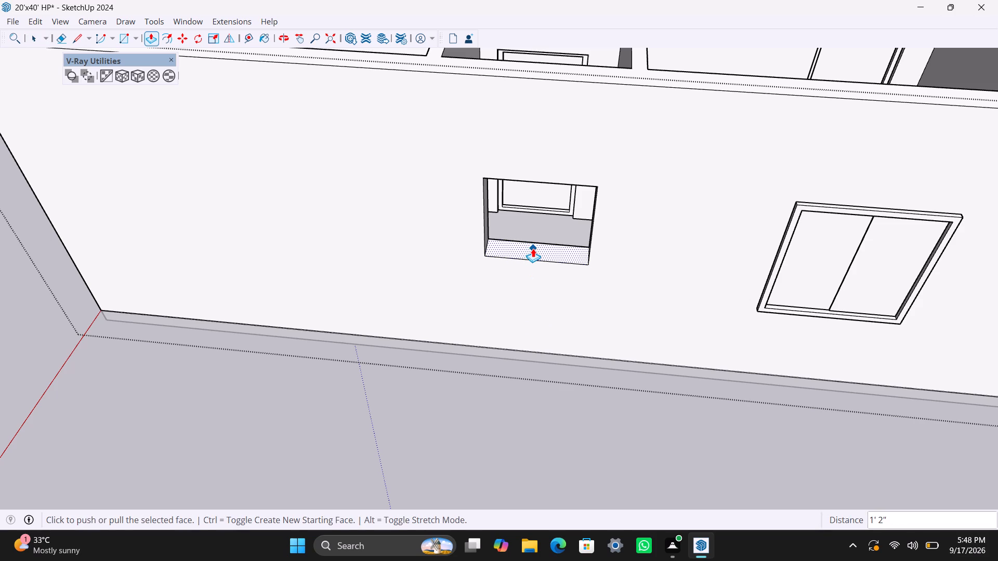
pyautogui.write("2'")
pyautogui.press('Return')
# Narrow the opening by pushing the jamb face on the side nearer the neighbouring window inward 6".
pyautogui.scroll(2, 570, 222)
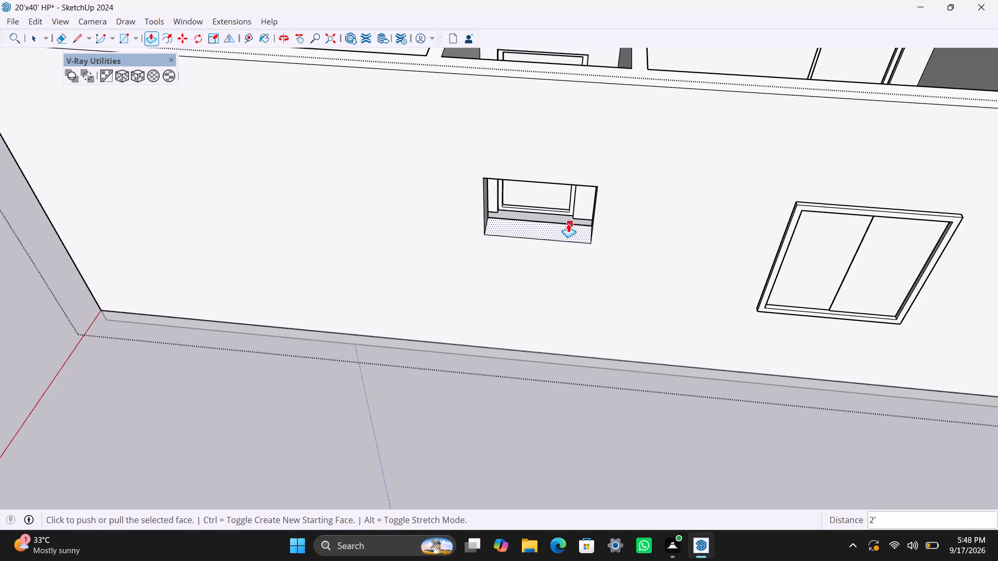
pyautogui.moveTo(587, 256); pyautogui.dragTo(699, 218, button='middle')
pyautogui.scroll(1, 714, 132)
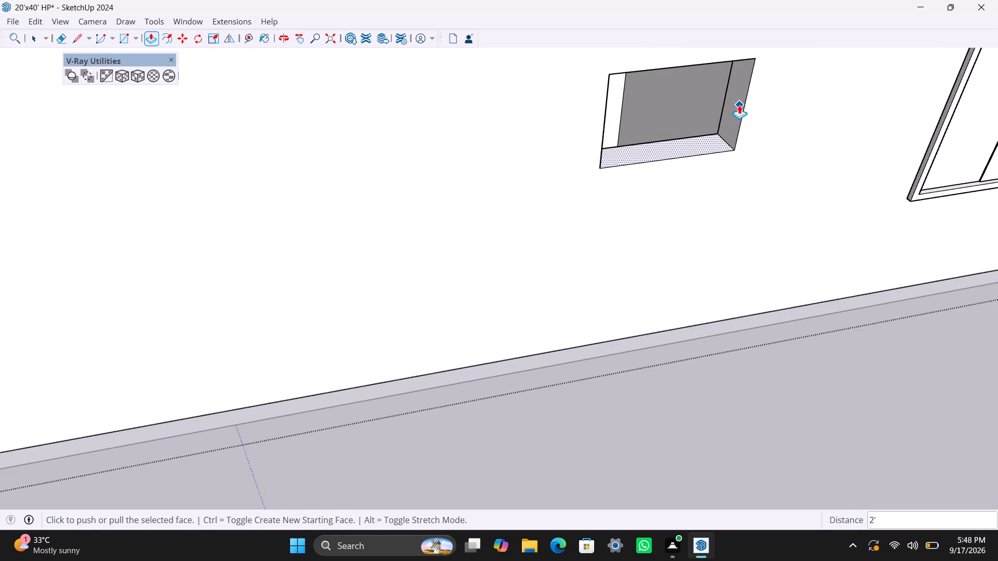
pyautogui.press('space')
pyautogui.click(736, 108)
pyautogui.press('p')
pyautogui.moveTo(736, 108); pyautogui.dragTo(721, 122)
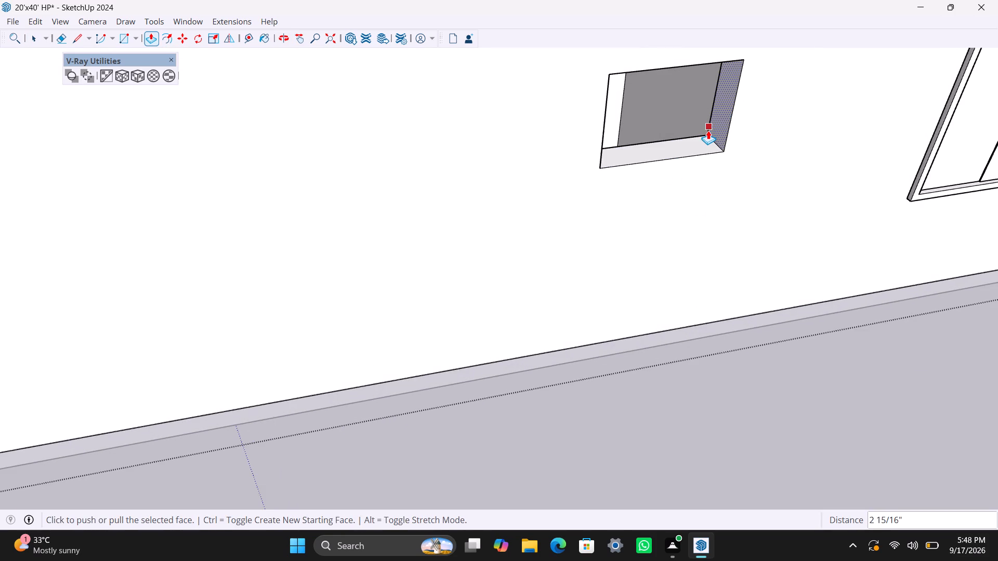
pyautogui.write('6"')
pyautogui.press('Return')
pyautogui.press('space')
# Push the opposite jamb face, nearer the house's front corner, inward 6".
pyautogui.scroll(-2, 715, 167)
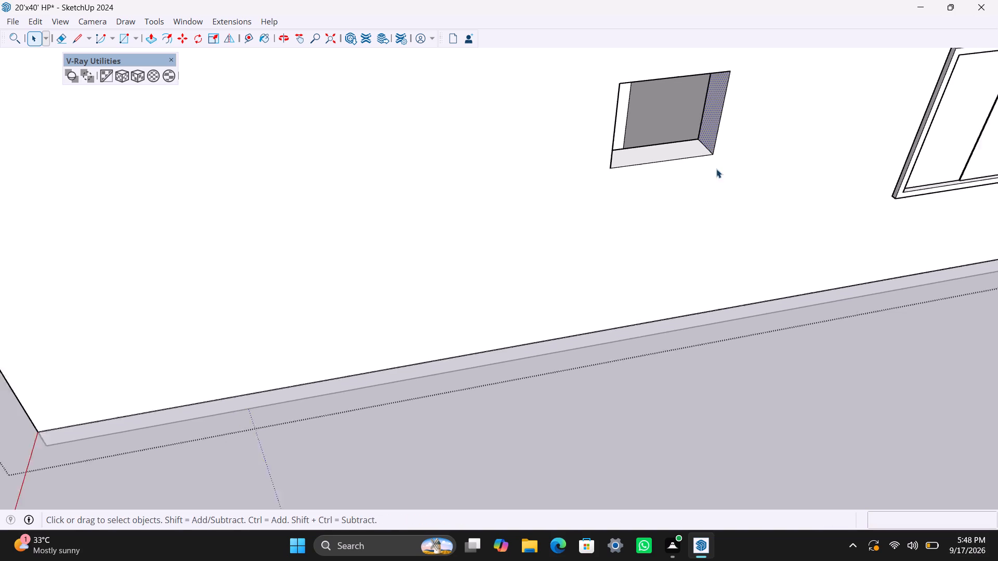
pyautogui.scroll(-1, 716, 169)
pyautogui.moveTo(691, 191); pyautogui.dragTo(422, 200, button='middle')
pyautogui.scroll(2, 396, 163)
pyautogui.click(356, 145)
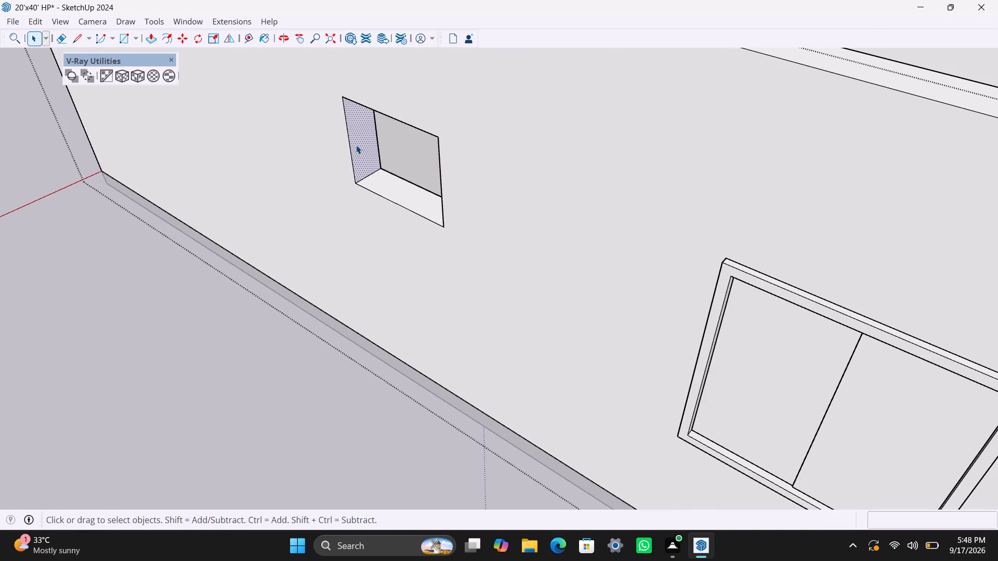
pyautogui.press('p')
pyautogui.moveTo(358, 144); pyautogui.dragTo(374, 151)
pyautogui.write('6"')
pyautogui.press('Return')
pyautogui.press('space')
# Draw a rectangle corner to corner across the reduced opening and make it a group.
pyautogui.scroll(-2, 385, 226)
pyautogui.moveTo(414, 242); pyautogui.dragTo(545, 197, button='middle')
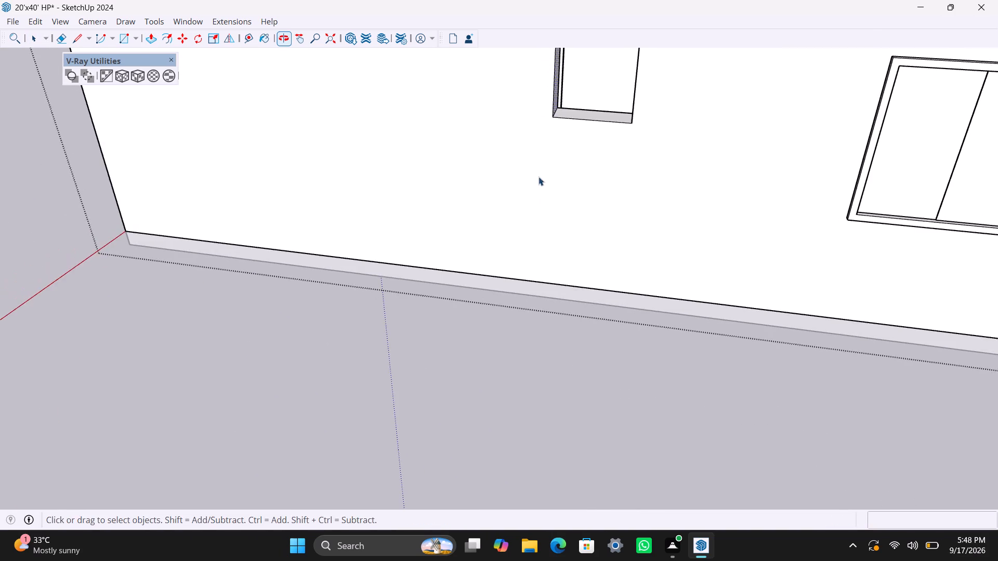
pyautogui.scroll(-3, 534, 177)
pyautogui.keyDown('shift'); pyautogui.moveTo(459, 196); pyautogui.dragTo(403, 318, button='middle'); pyautogui.keyUp('shift')
pyautogui.scroll(3, 543, 320)
pyautogui.moveTo(597, 243); pyautogui.dragTo(626, 223, button='middle')
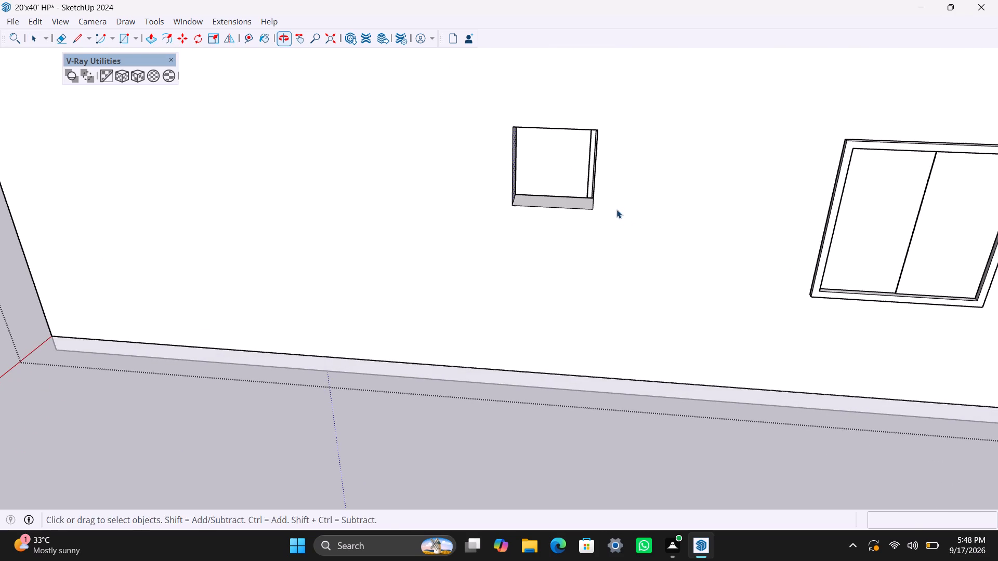
pyautogui.press('r')
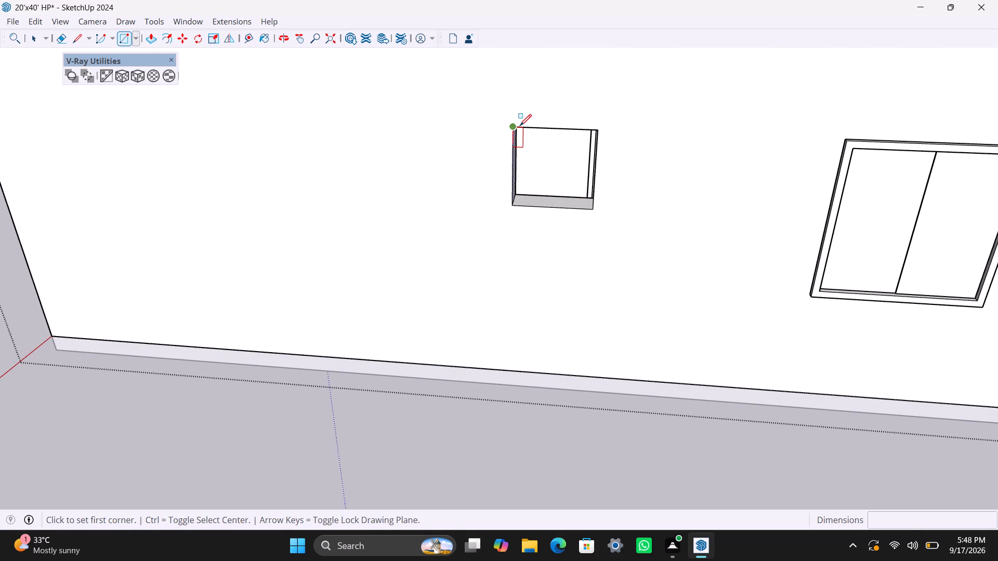
pyautogui.moveTo(518, 124); pyautogui.dragTo(537, 154)
pyautogui.click(589, 208)
pyautogui.press('space')
pyautogui.doubleClick(554, 178)
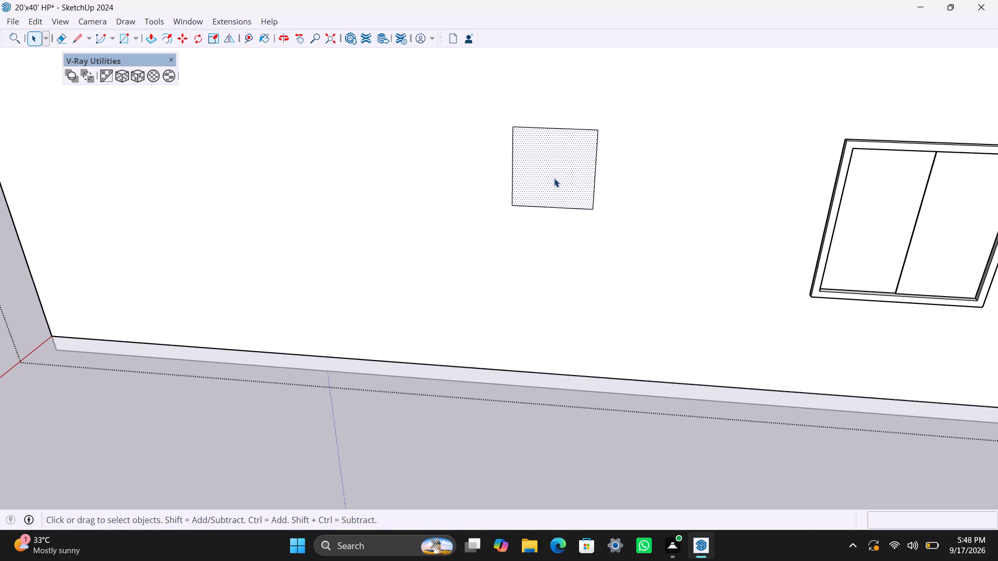
pyautogui.rightClick(547, 182)
pyautogui.click(616, 300)
# Inside the new group, offset the rectangle's outline 2" inward and delete the inner face to form a frame.
pyautogui.tripleClick(555, 172)
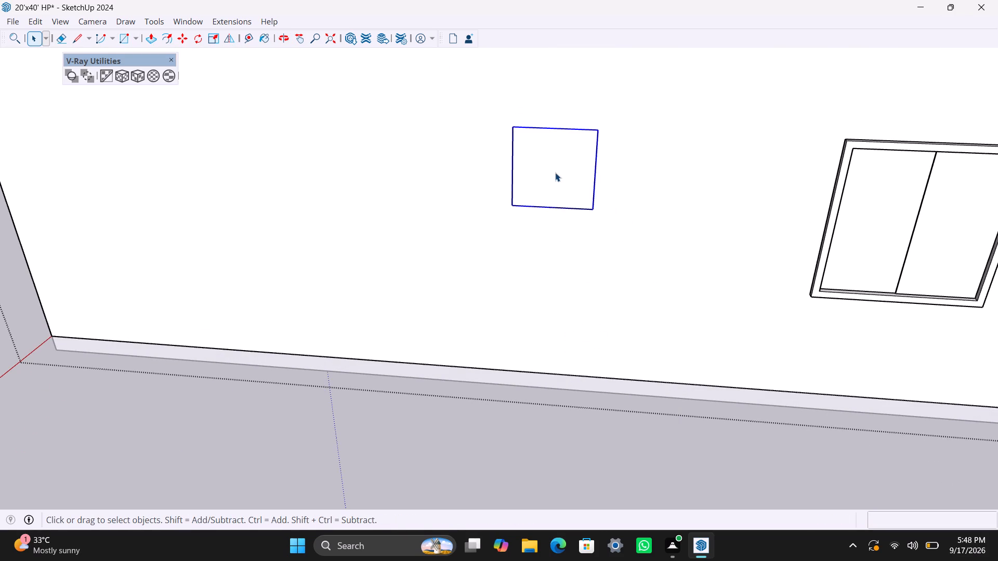
pyautogui.press('f')
pyautogui.click(522, 166)
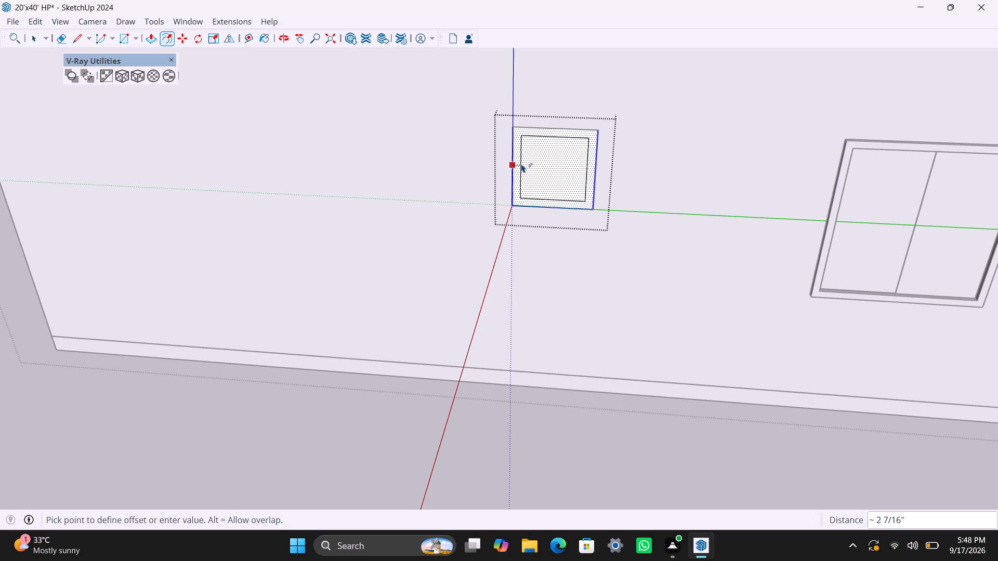
pyautogui.write('2"')
pyautogui.press('Return')
pyautogui.press('space')
pyautogui.click(572, 161)
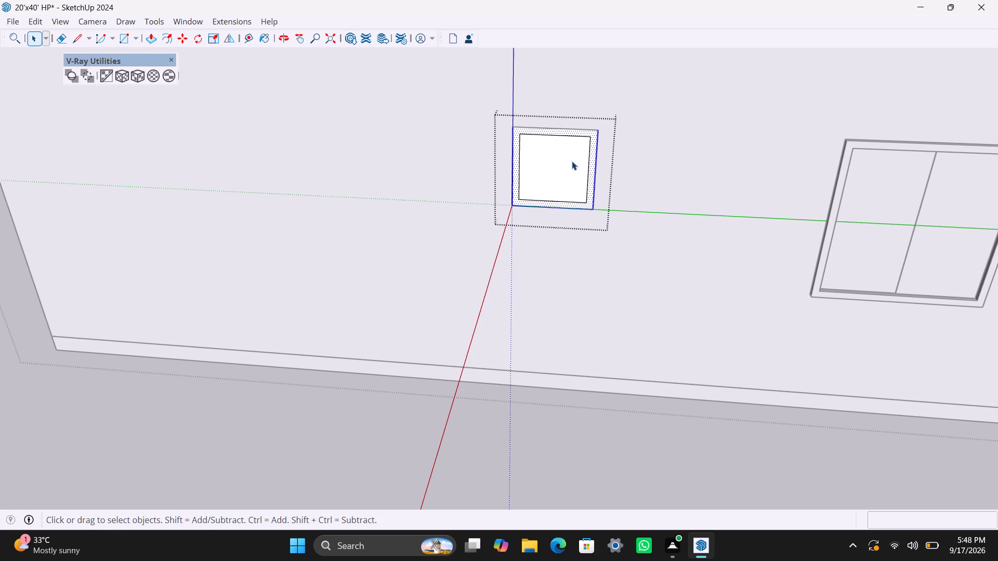
pyautogui.press('Delete')
# Extrude the frame face 1.5" into the opening and pull its front face another 1.5" outward.
pyautogui.scroll(2, 534, 188)
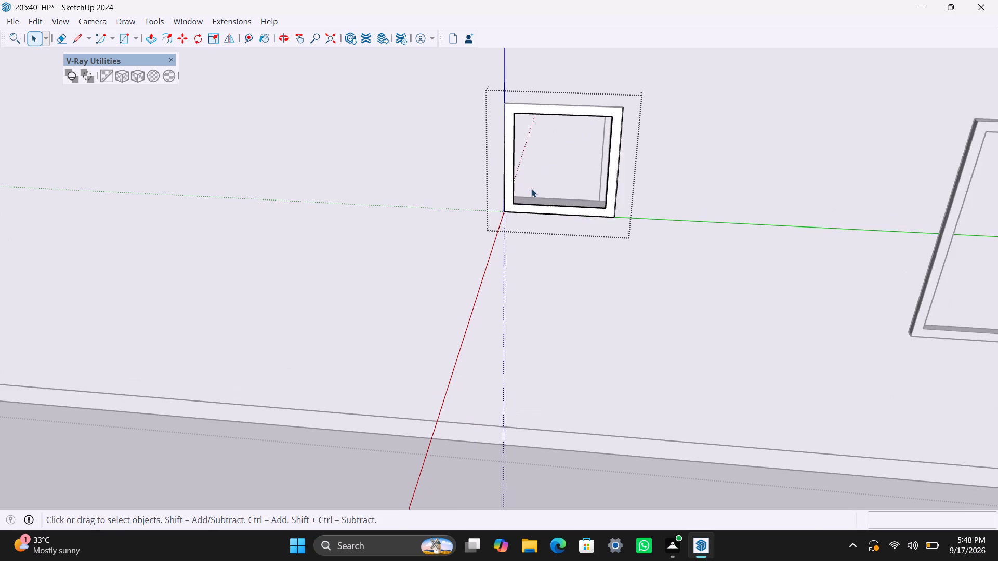
pyautogui.scroll(4, 531, 189)
pyautogui.click(507, 197)
pyautogui.press('p')
pyautogui.click(507, 197)
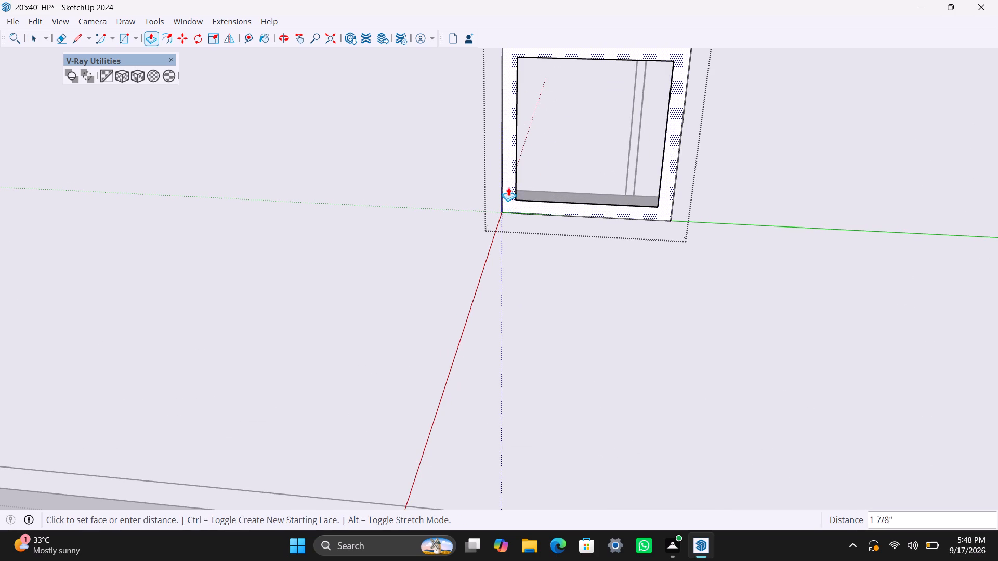
pyautogui.press('2')
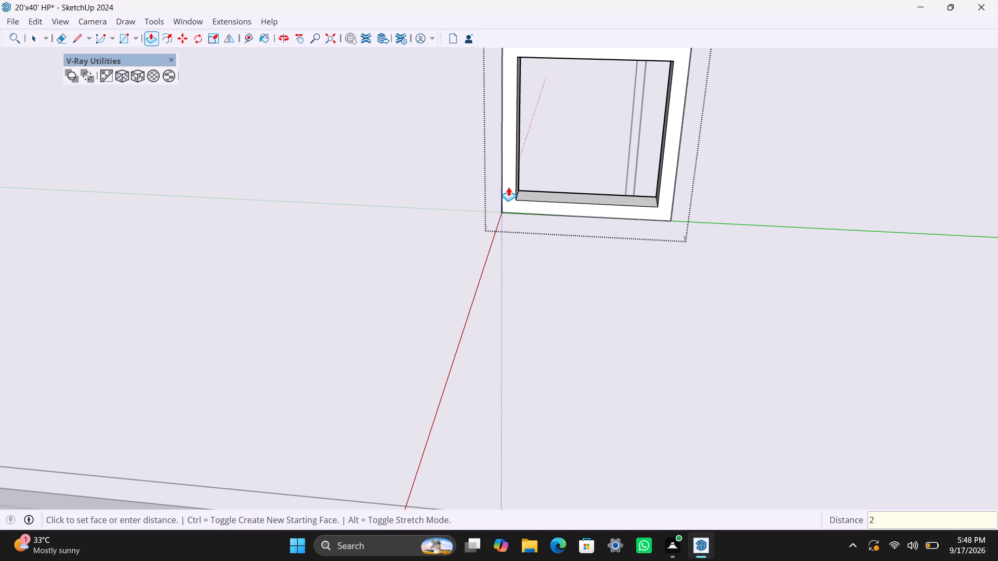
pyautogui.press('BackSpace')
pyautogui.write('1.5"')
pyautogui.press('Return')
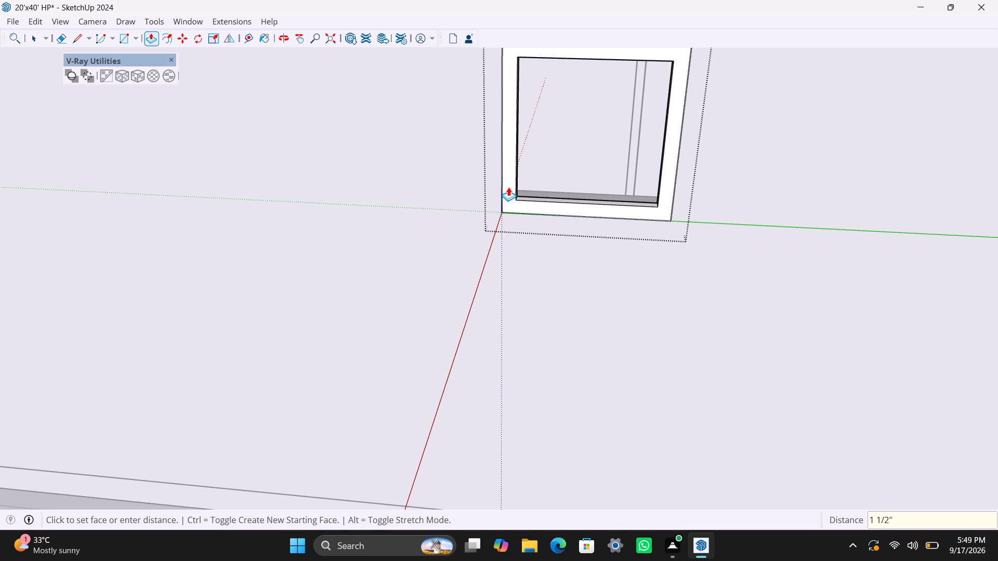
pyautogui.click(514, 190)
pyautogui.write('1.5"')
pyautogui.press('Return')
pyautogui.press('space')
# Draw a 2" high rectangle across the top of the frame's inner opening and delete the leftover face below it.
pyautogui.scroll(-2, 485, 262)
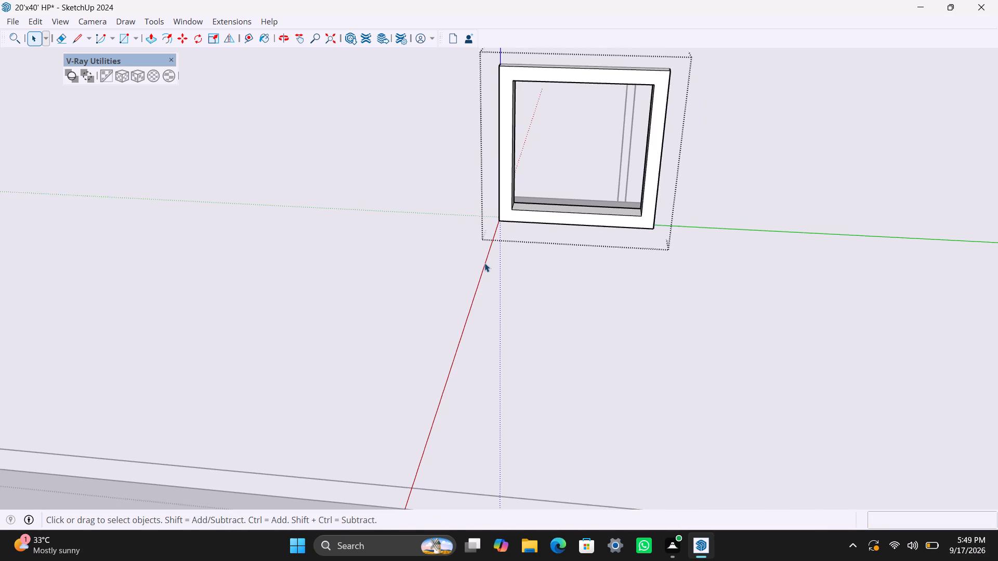
pyautogui.scroll(-2, 484, 263)
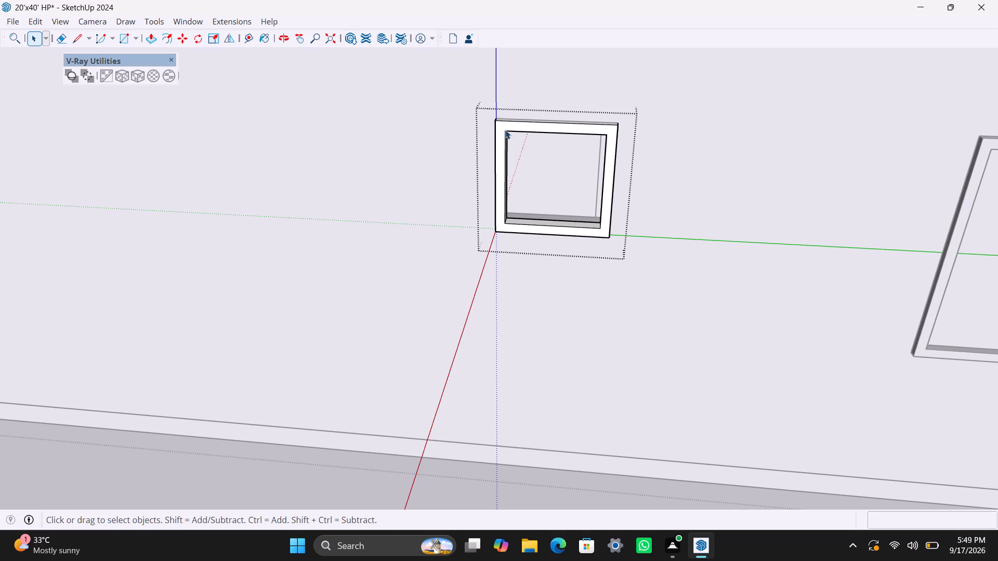
pyautogui.press('r')
pyautogui.click(506, 134)
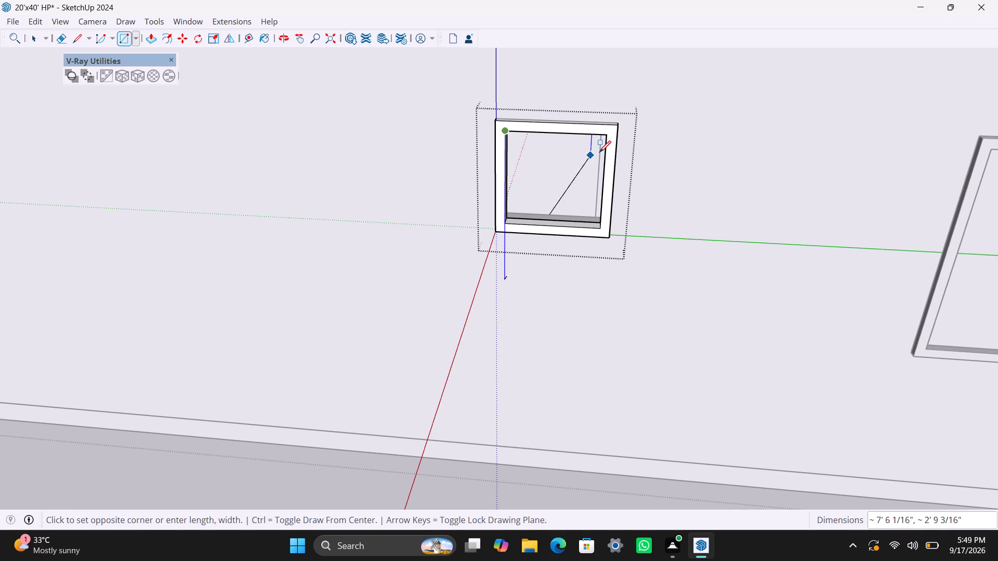
pyautogui.write('2"')
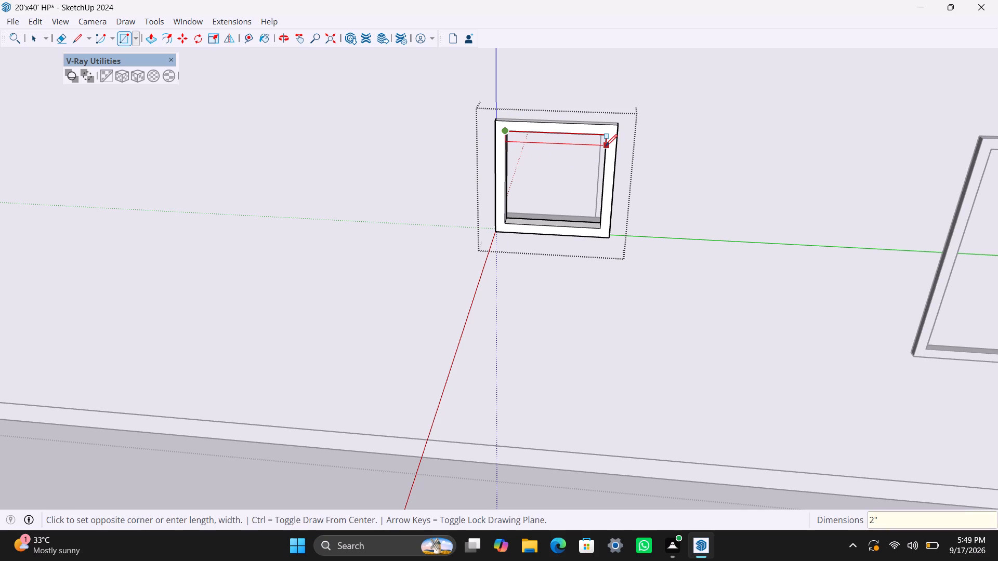
pyautogui.press('Return')
pyautogui.press('space')
pyautogui.click(537, 206)
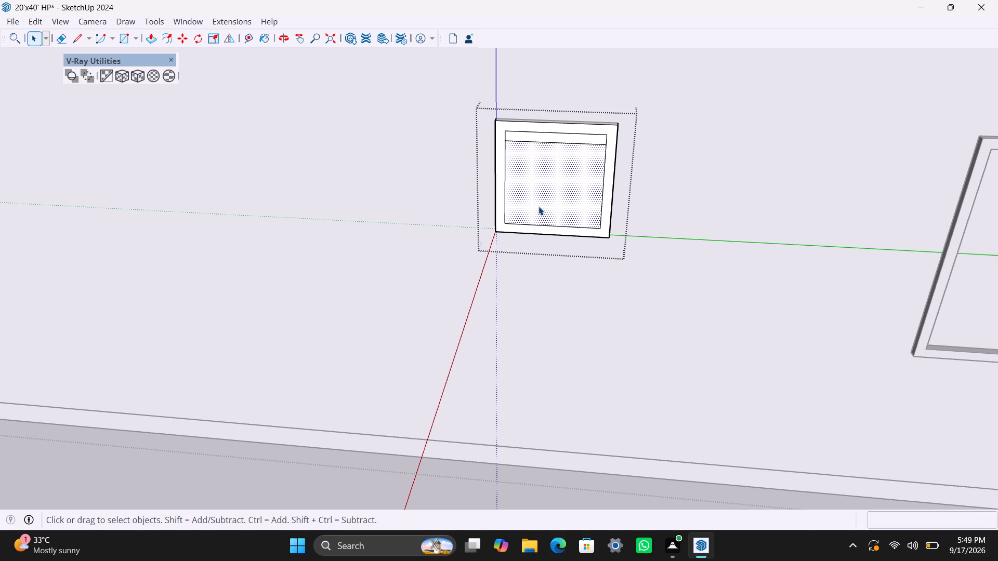
pyautogui.press('Delete')
# Make the 2" strip at the top of the frame a separate group.
pyautogui.scroll(1, 563, 155)
pyautogui.tripleClick(564, 136)
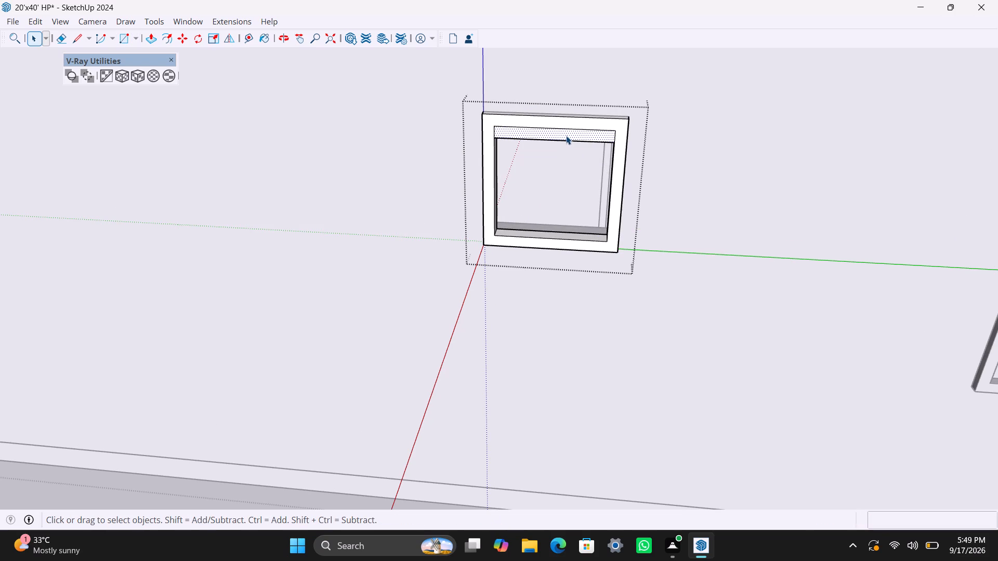
pyautogui.rightClick(567, 136)
pyautogui.click(608, 253)
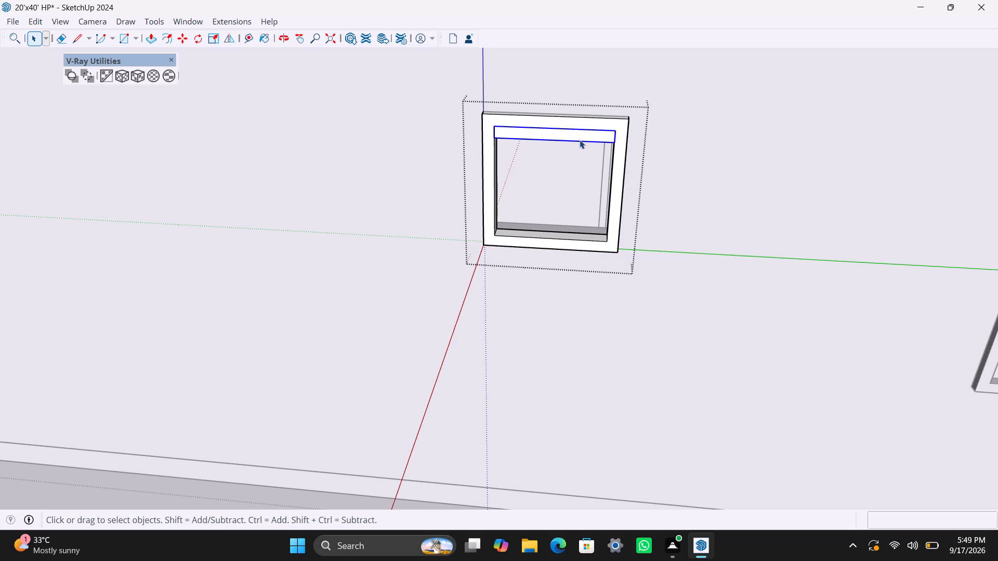
# Extrude the face of the strip at the top of the window frame by 8 mm.
pyautogui.tripleClick(582, 134)
pyautogui.press('p')
pyautogui.click(581, 134)
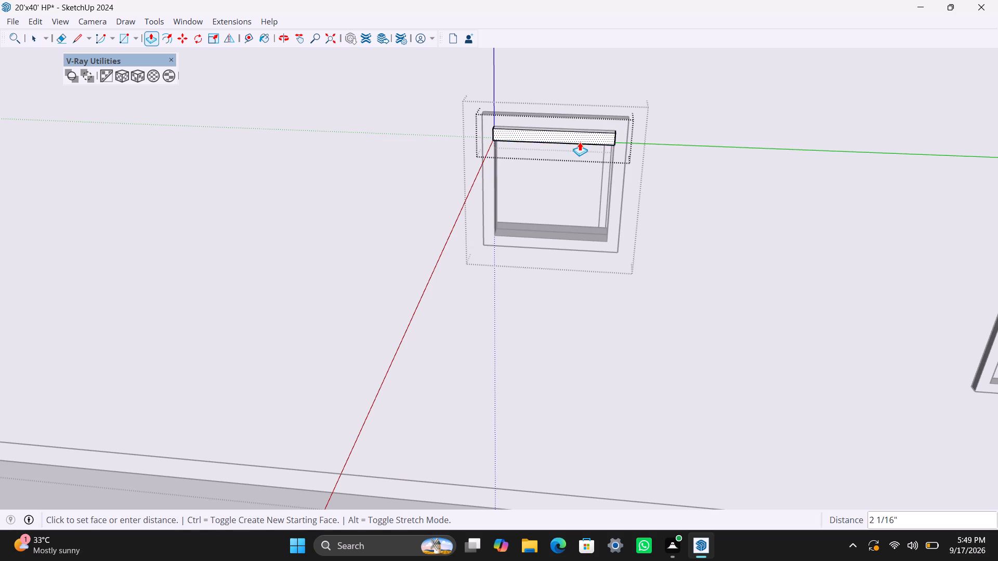
pyautogui.write('8MM')
pyautogui.press('Return')
pyautogui.press('space')
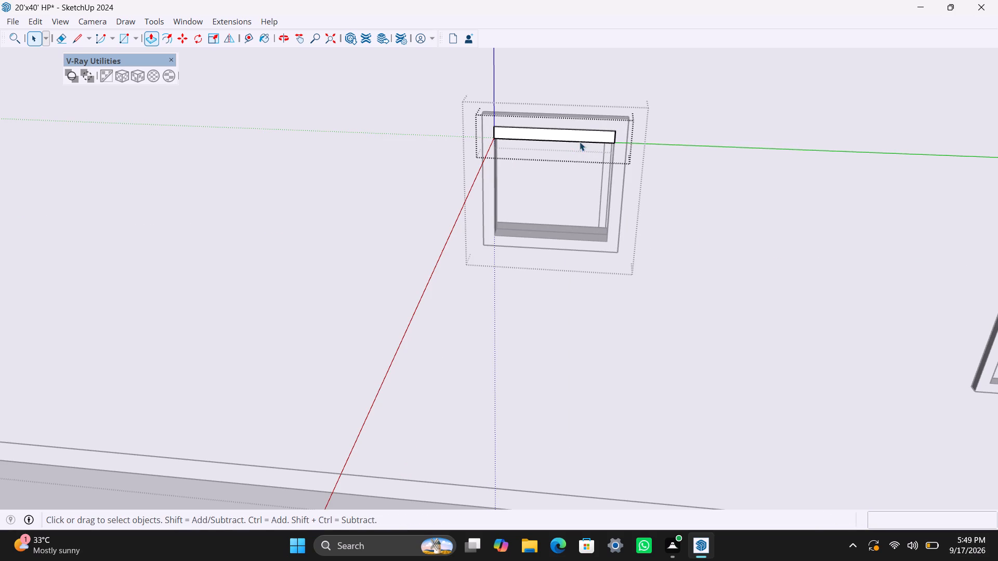
pyautogui.click(701, 184)
# Copy the strip down to the bottom of the frame's inner opening and divide the distance into 6 evenly spaced slats.
pyautogui.click(589, 139)
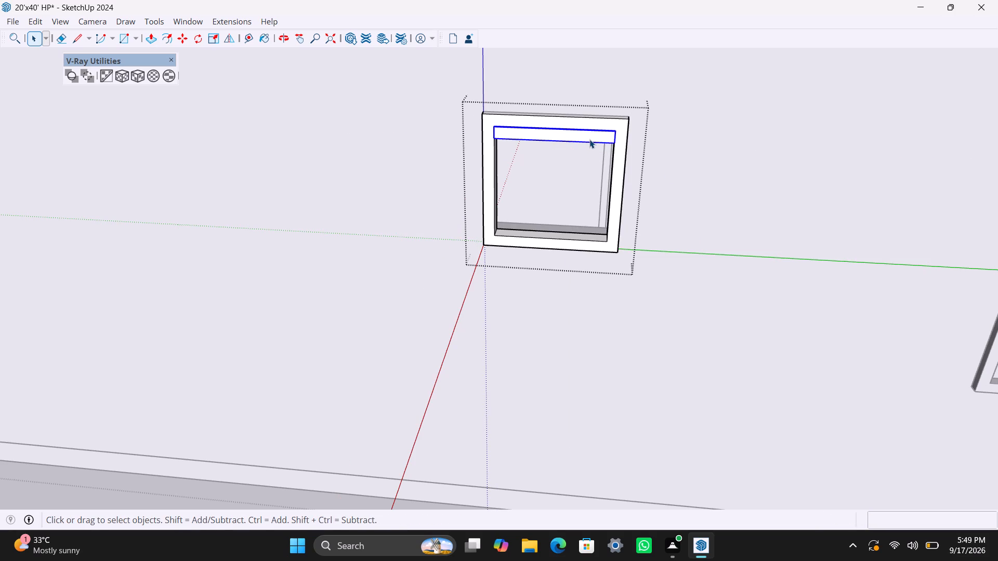
pyautogui.press('m')
pyautogui.click(616, 144)
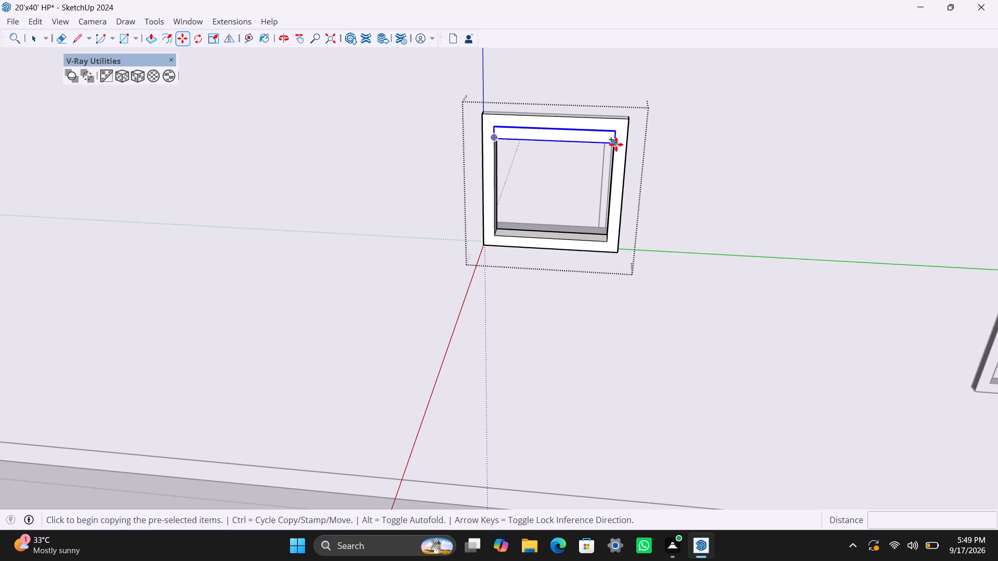
pyautogui.click(607, 240)
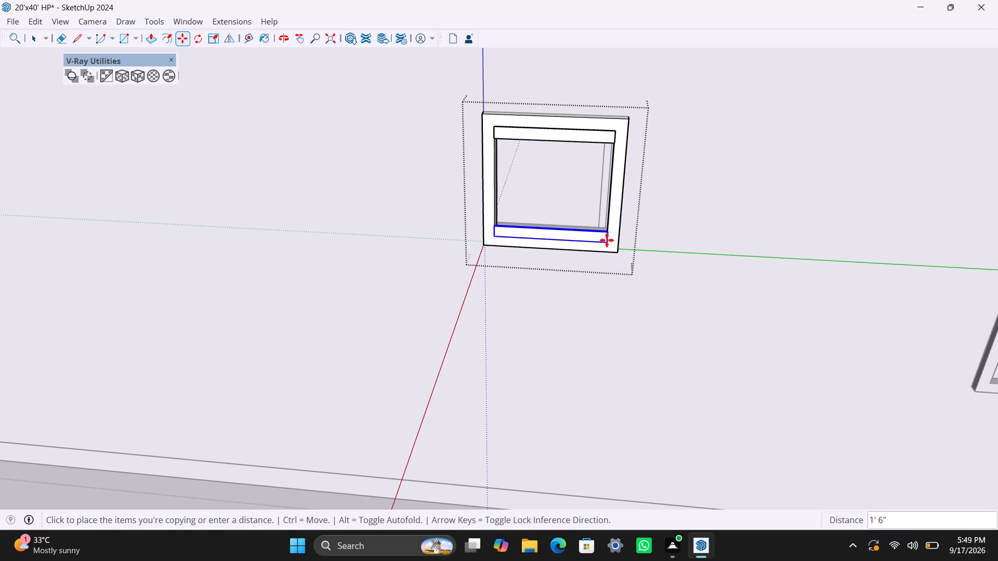
pyautogui.write('/6')
pyautogui.press('Return')
pyautogui.press('space')
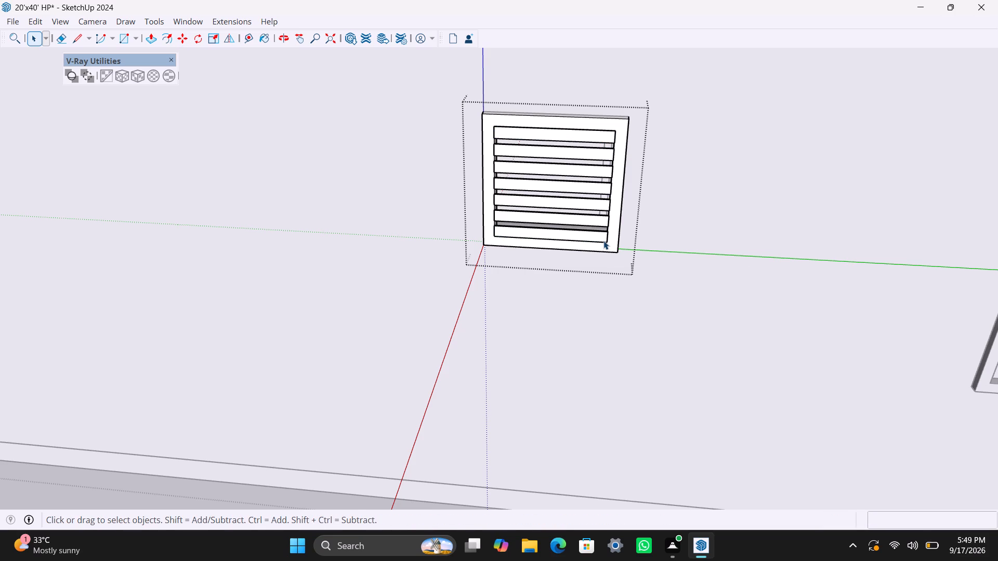
# Leave the window and house groups and save the model.
pyautogui.click(573, 311)
pyautogui.scroll(-20, 558, 309)
pyautogui.scroll(-1, 558, 309)
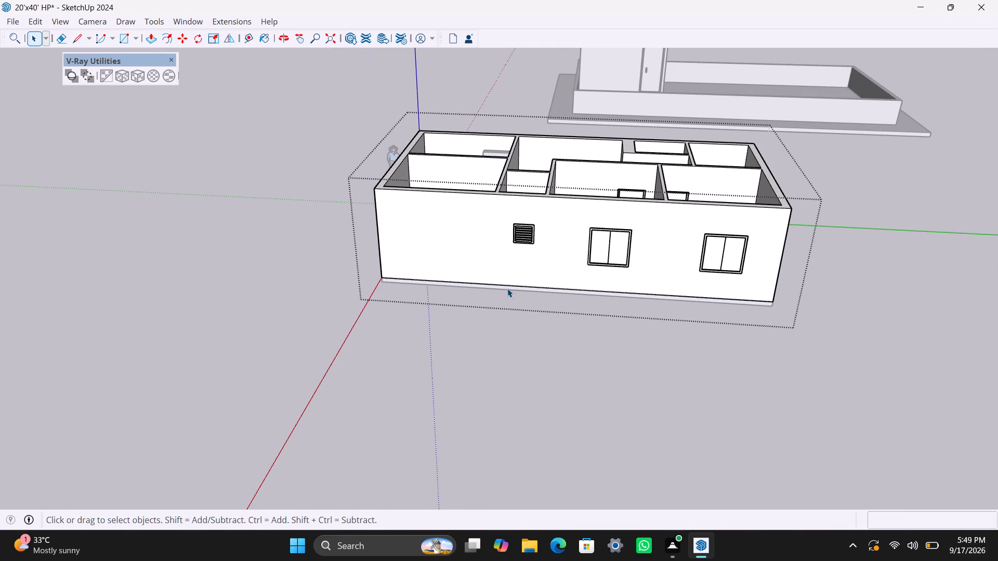
pyautogui.click(470, 335)
pyautogui.click(422, 335)
pyautogui.hotkey('ctrl', 's')
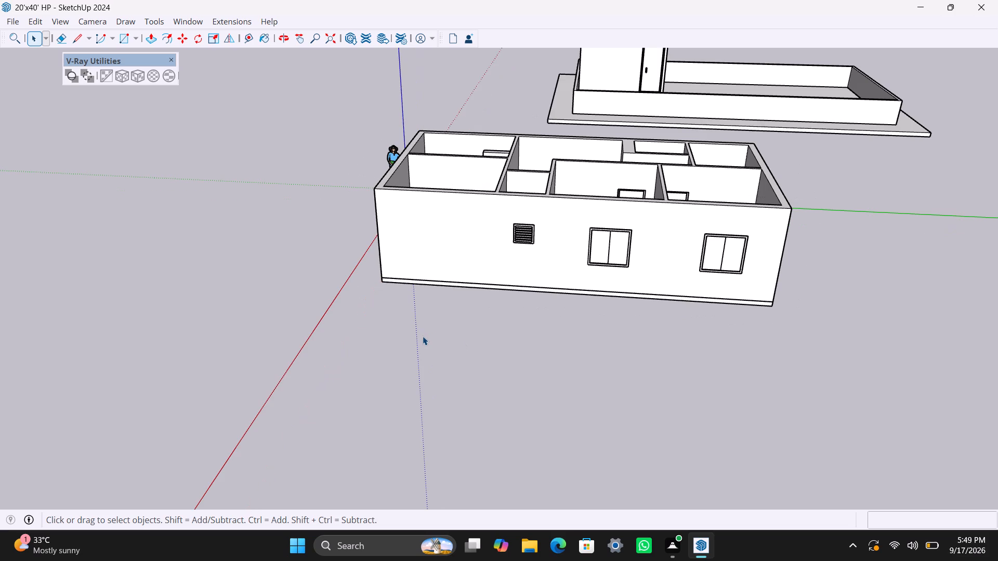
pyautogui.hotkey('ctrl', 's')
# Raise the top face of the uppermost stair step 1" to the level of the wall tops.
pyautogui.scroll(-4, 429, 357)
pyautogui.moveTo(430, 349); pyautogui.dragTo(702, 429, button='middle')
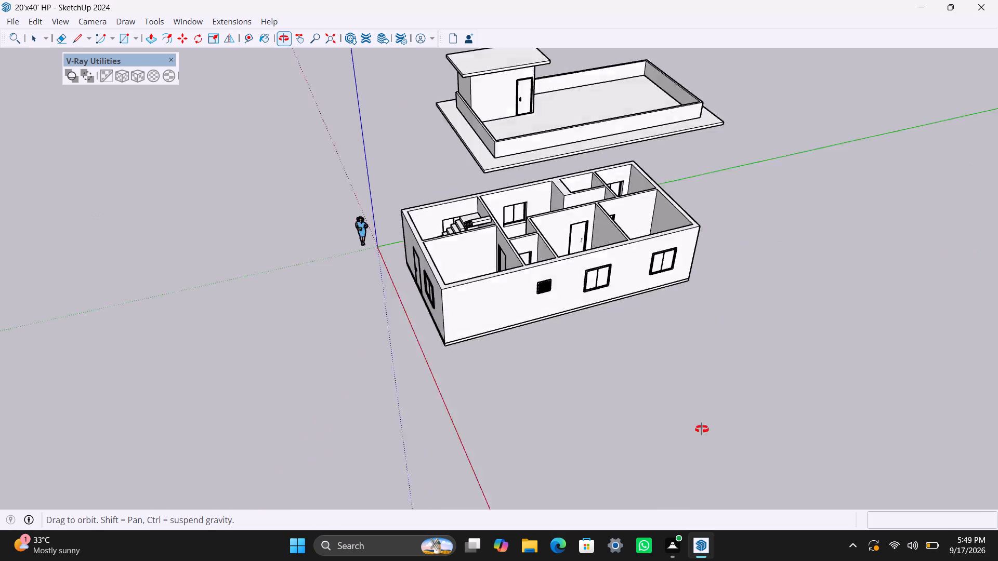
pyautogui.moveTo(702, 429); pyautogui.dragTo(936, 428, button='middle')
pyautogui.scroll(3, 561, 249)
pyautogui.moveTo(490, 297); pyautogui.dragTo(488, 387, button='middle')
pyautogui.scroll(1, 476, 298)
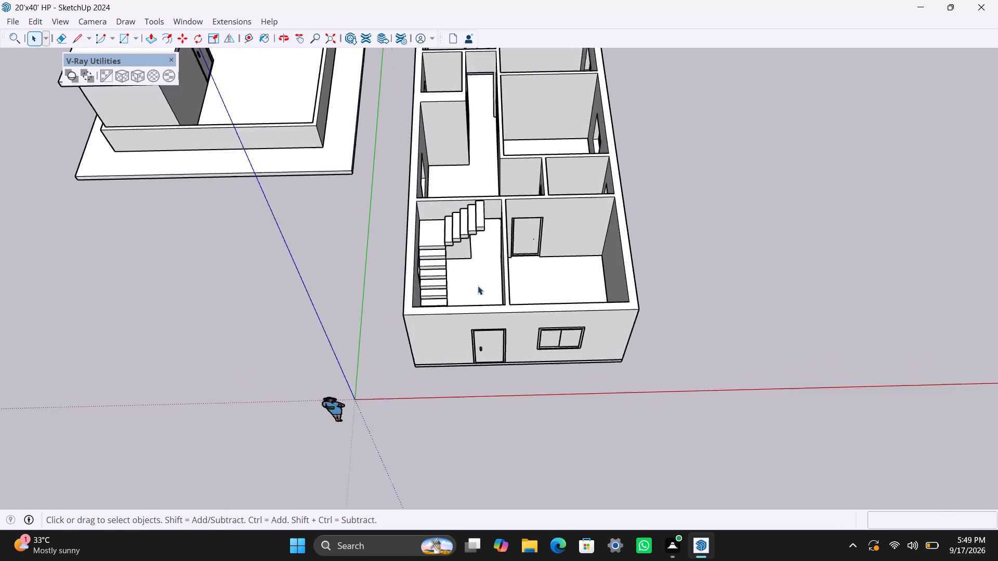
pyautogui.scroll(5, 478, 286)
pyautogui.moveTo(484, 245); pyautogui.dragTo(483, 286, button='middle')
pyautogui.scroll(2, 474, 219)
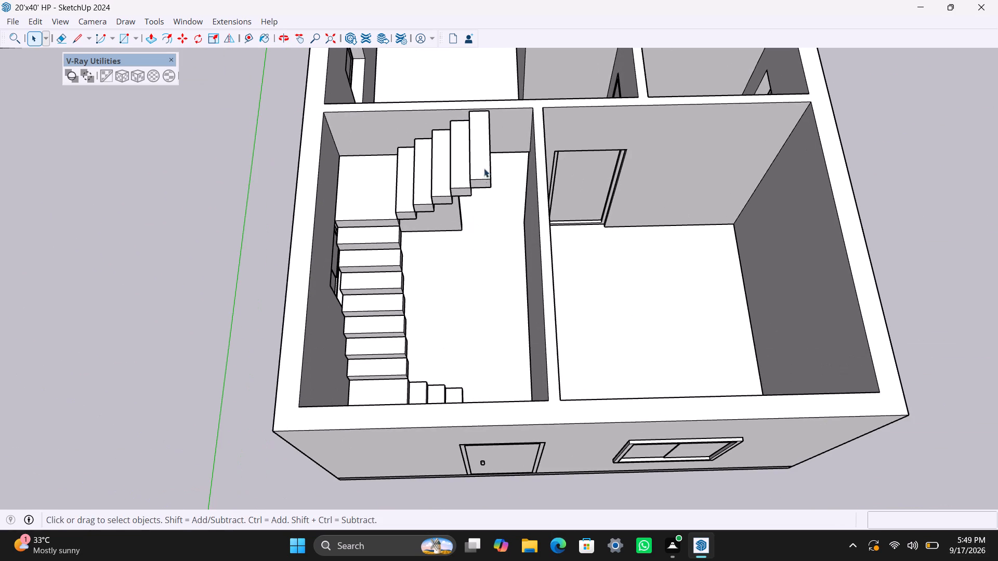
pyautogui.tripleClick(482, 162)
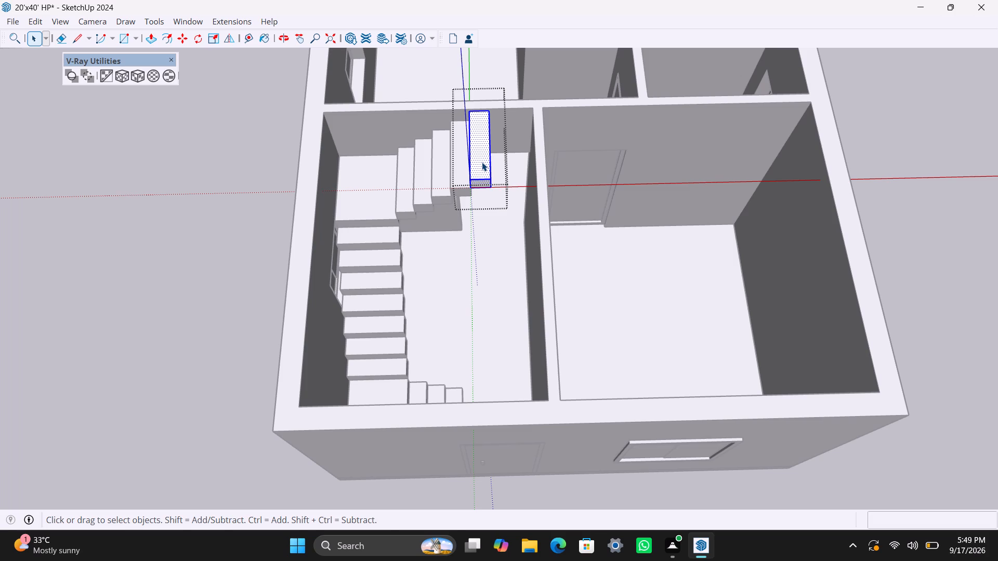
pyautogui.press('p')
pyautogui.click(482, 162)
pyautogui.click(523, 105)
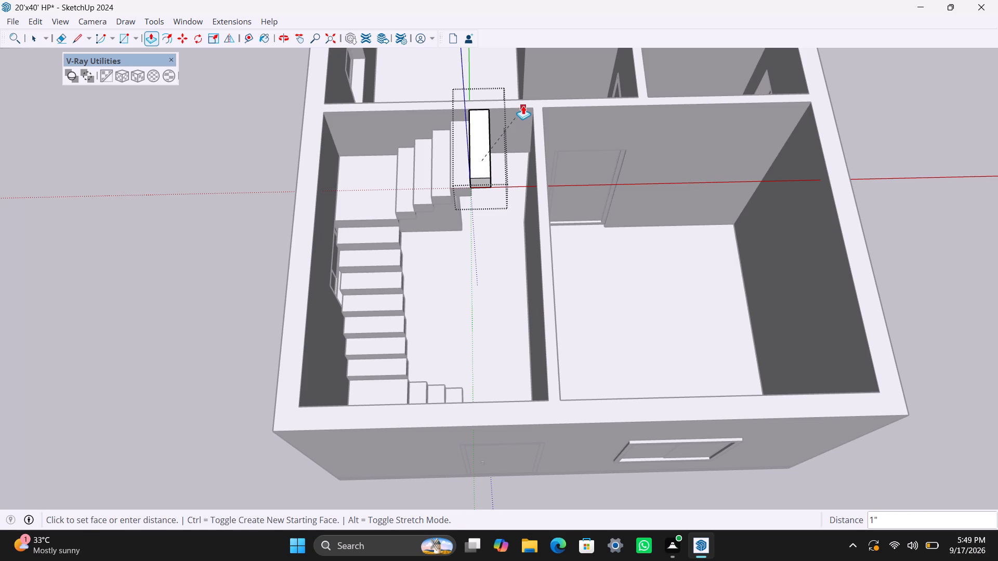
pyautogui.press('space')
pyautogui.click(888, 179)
# Measure the riser height of the uppermost stair step with a temporary dimension.
pyautogui.scroll(3, 468, 170)
pyautogui.moveTo(481, 217); pyautogui.dragTo(534, 218, button='middle')
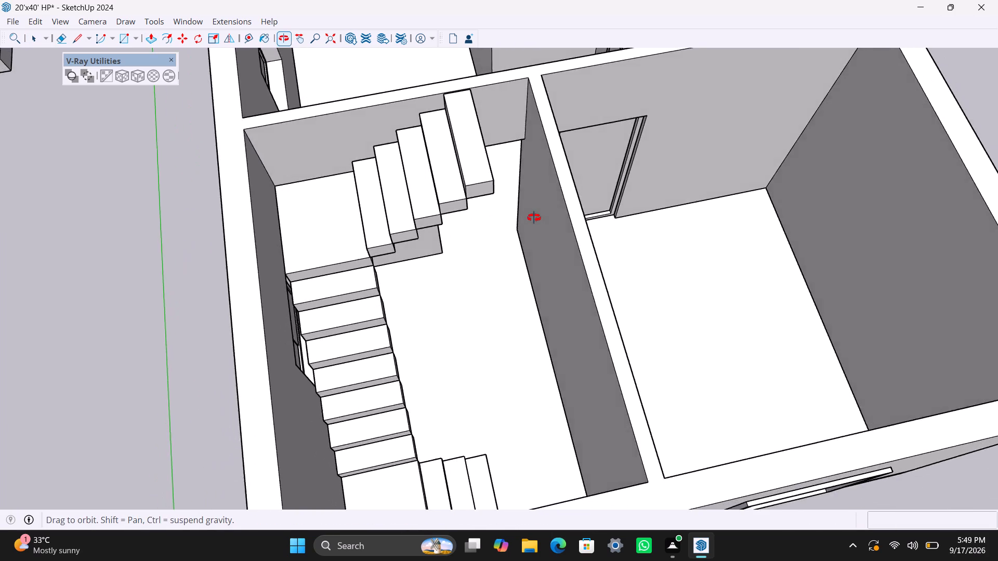
pyautogui.moveTo(534, 218); pyautogui.dragTo(443, 141, button='middle')
pyautogui.scroll(6, 497, 157)
pyautogui.scroll(-3, 499, 163)
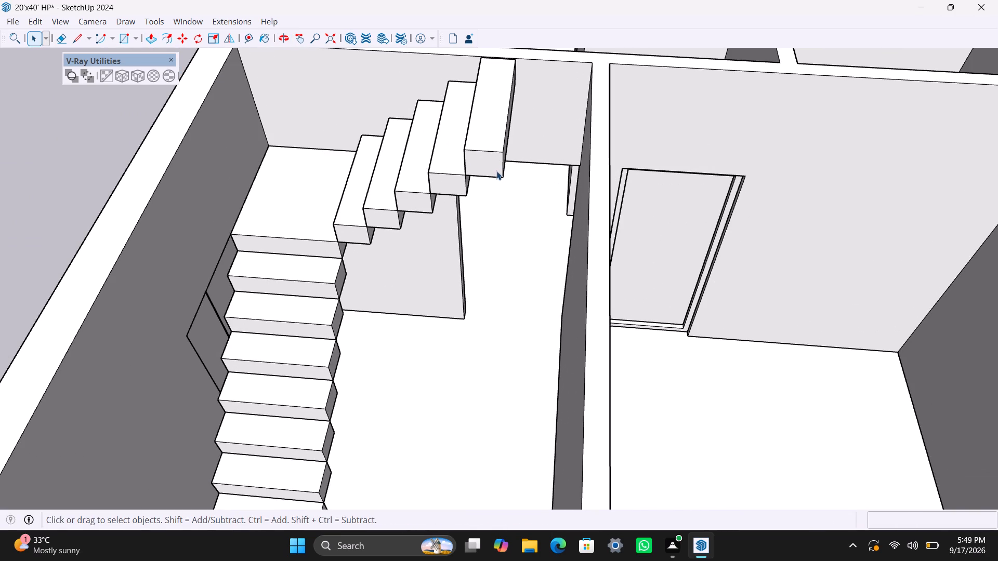
pyautogui.press('d')
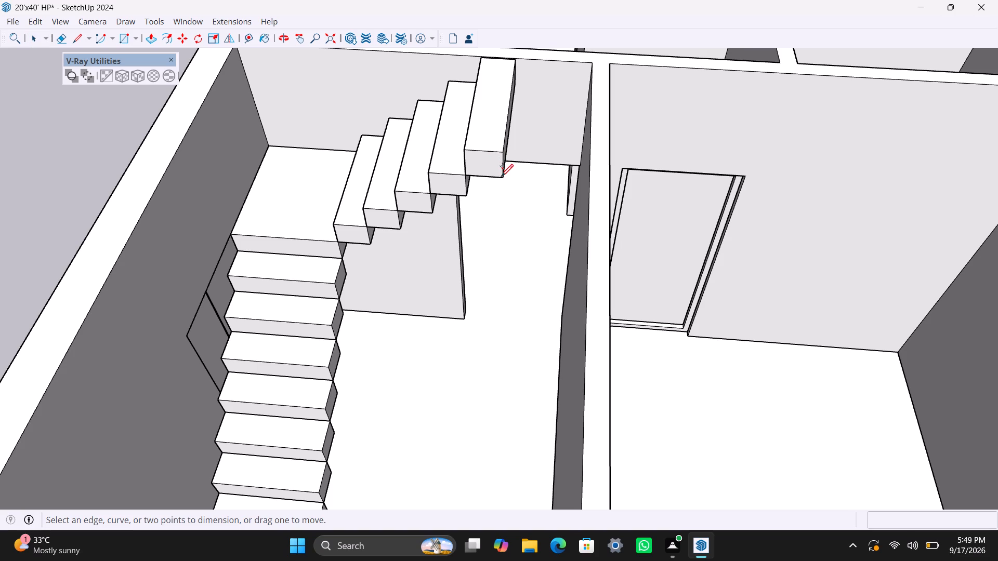
pyautogui.click(502, 177)
pyautogui.click(506, 153)
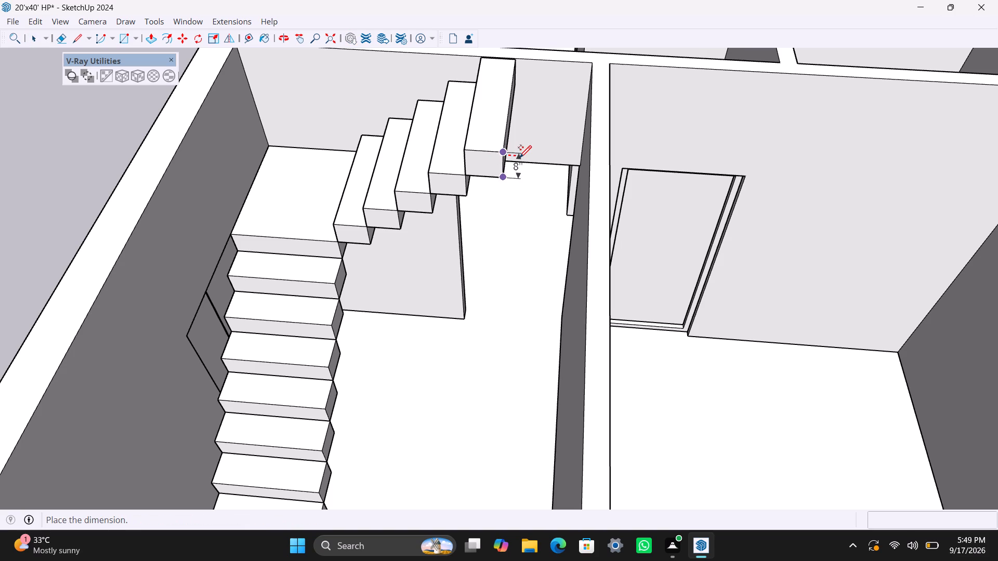
pyautogui.press('Escape')
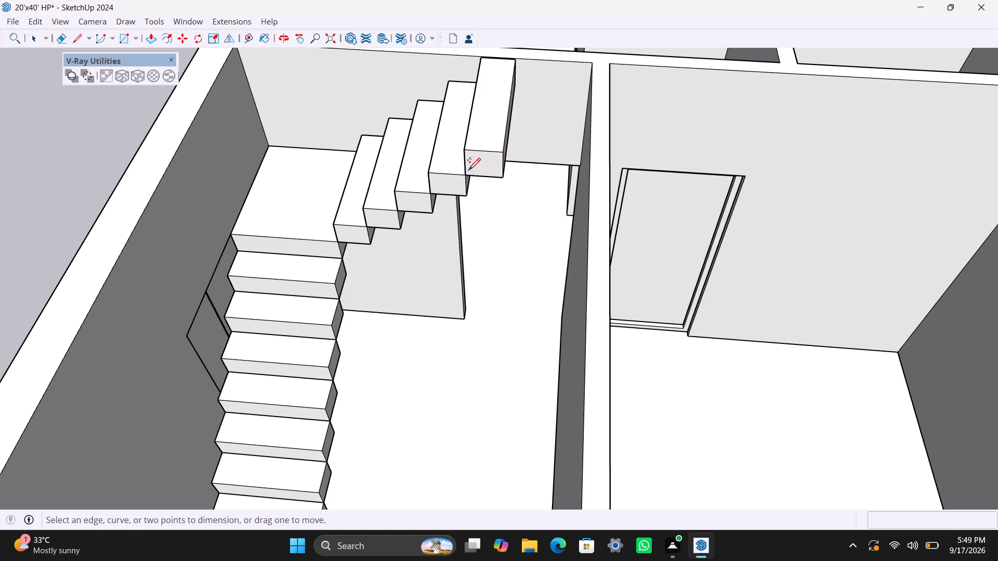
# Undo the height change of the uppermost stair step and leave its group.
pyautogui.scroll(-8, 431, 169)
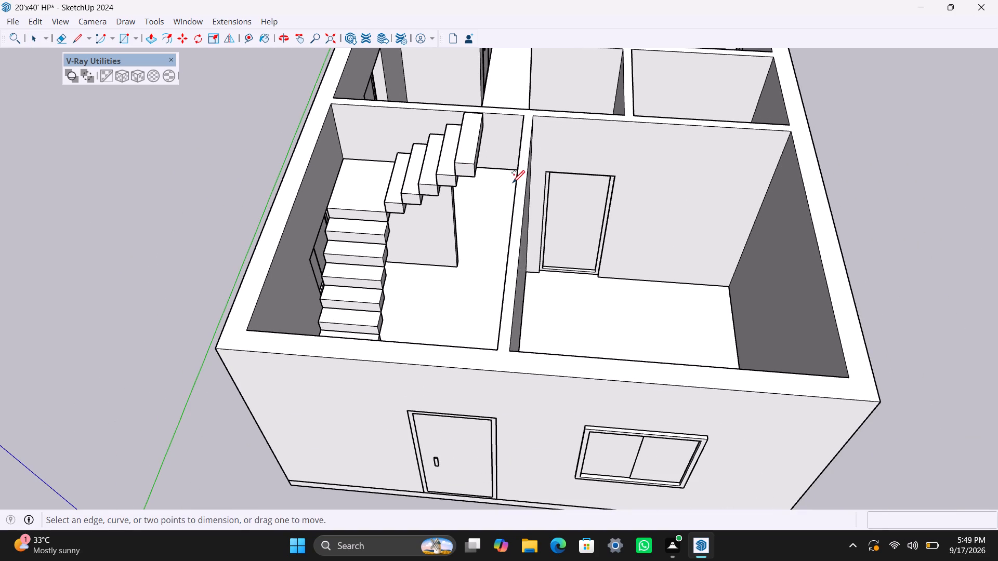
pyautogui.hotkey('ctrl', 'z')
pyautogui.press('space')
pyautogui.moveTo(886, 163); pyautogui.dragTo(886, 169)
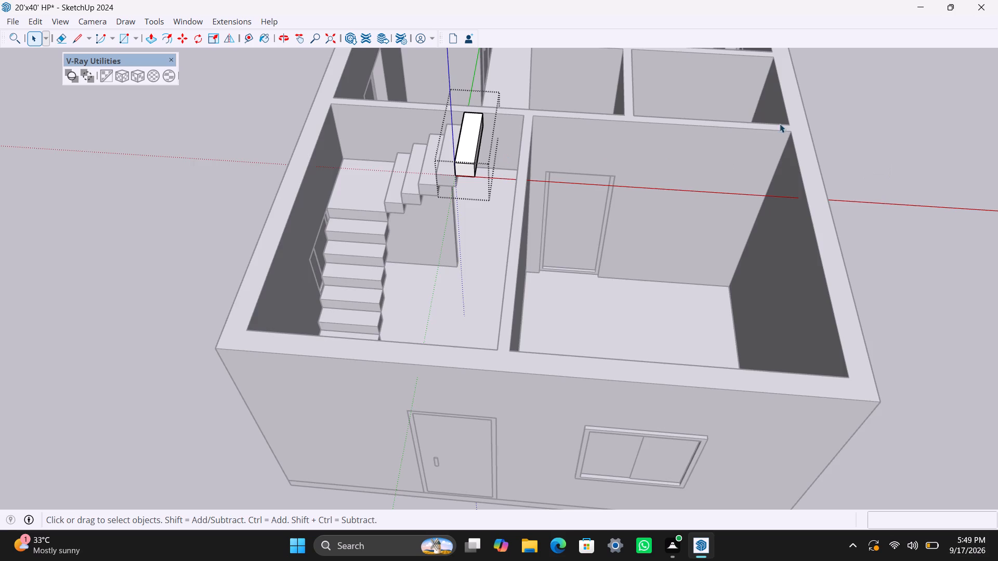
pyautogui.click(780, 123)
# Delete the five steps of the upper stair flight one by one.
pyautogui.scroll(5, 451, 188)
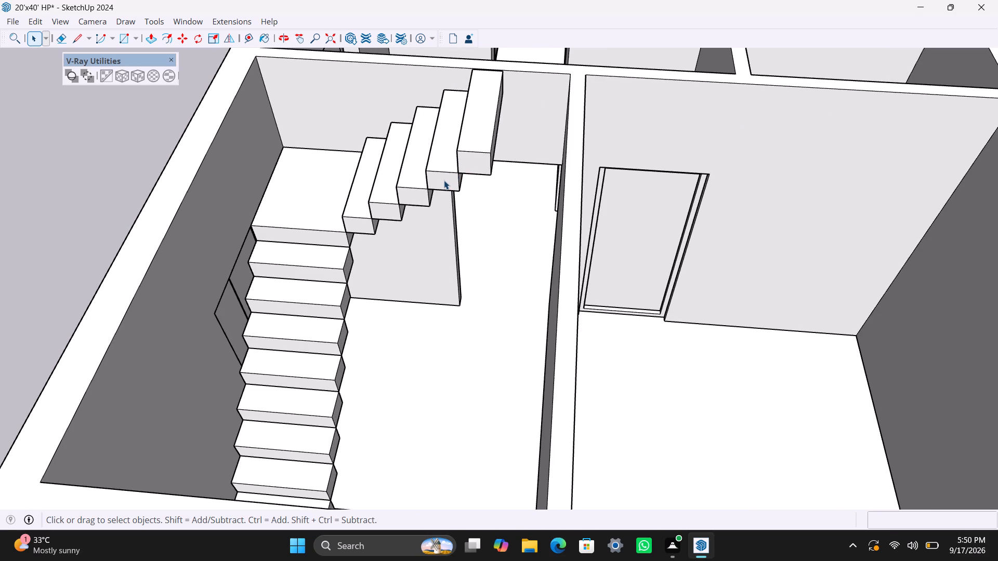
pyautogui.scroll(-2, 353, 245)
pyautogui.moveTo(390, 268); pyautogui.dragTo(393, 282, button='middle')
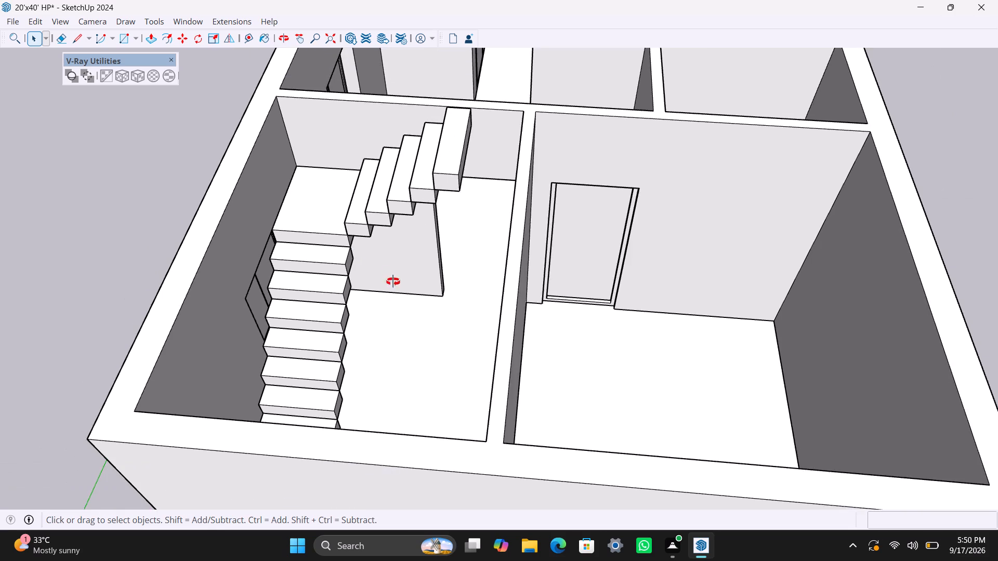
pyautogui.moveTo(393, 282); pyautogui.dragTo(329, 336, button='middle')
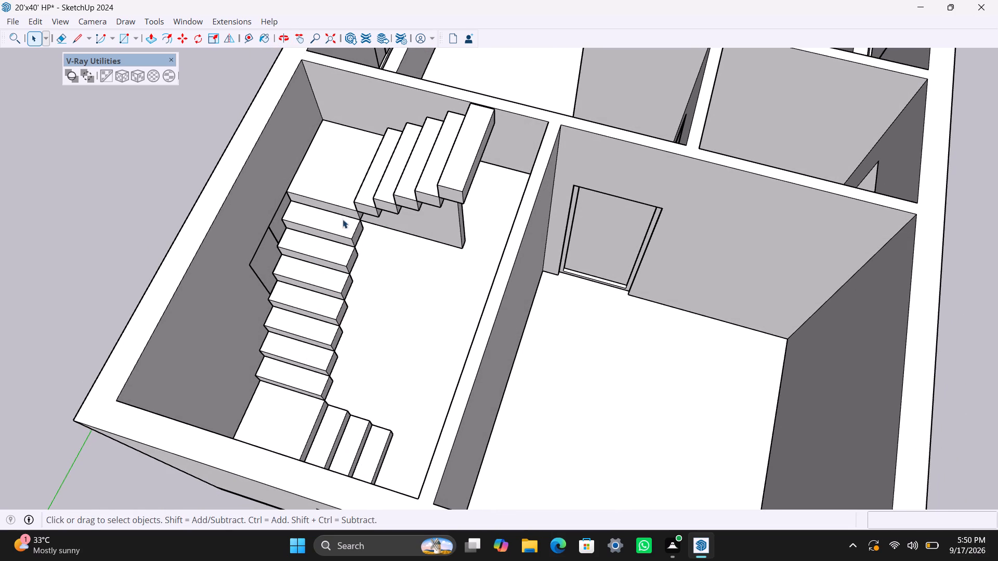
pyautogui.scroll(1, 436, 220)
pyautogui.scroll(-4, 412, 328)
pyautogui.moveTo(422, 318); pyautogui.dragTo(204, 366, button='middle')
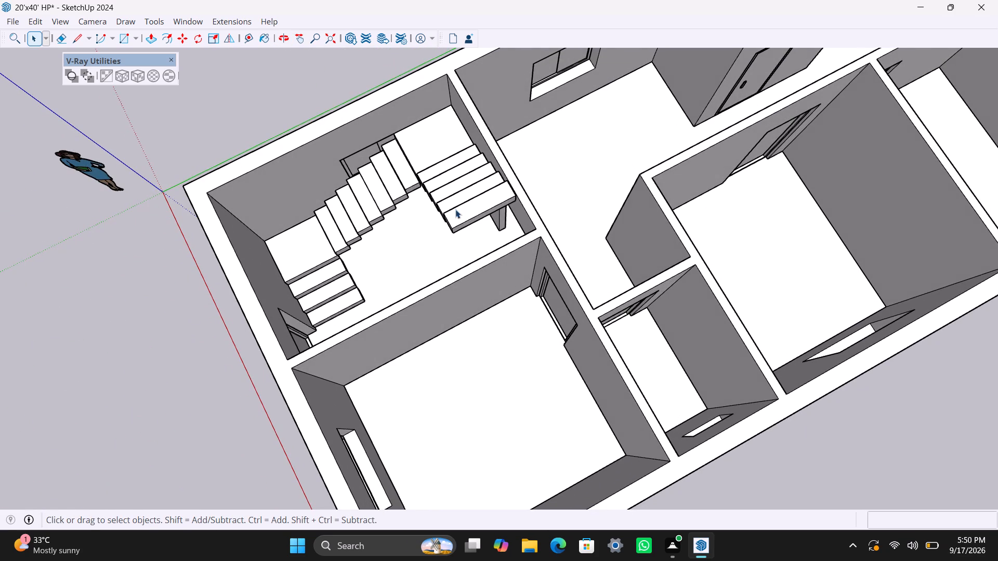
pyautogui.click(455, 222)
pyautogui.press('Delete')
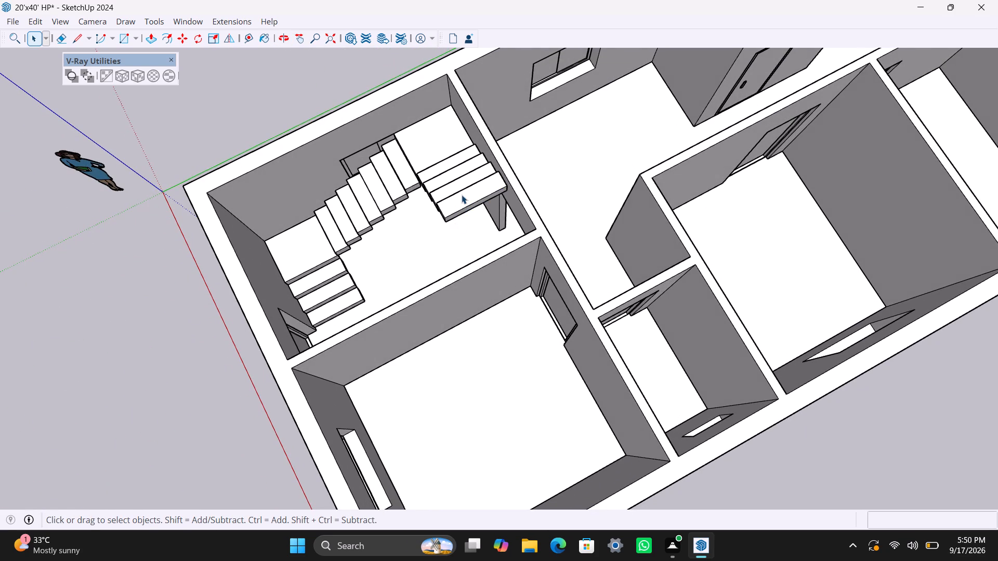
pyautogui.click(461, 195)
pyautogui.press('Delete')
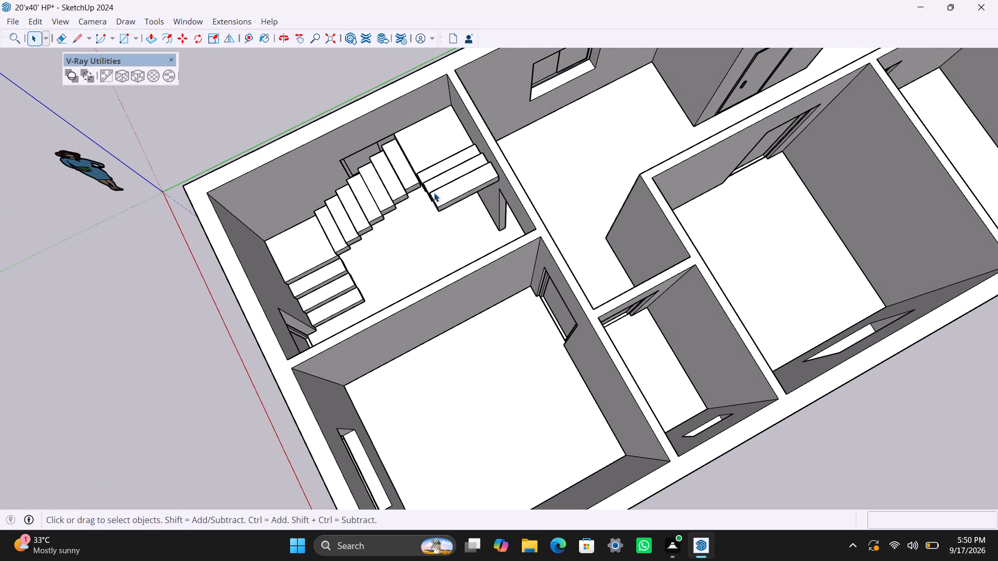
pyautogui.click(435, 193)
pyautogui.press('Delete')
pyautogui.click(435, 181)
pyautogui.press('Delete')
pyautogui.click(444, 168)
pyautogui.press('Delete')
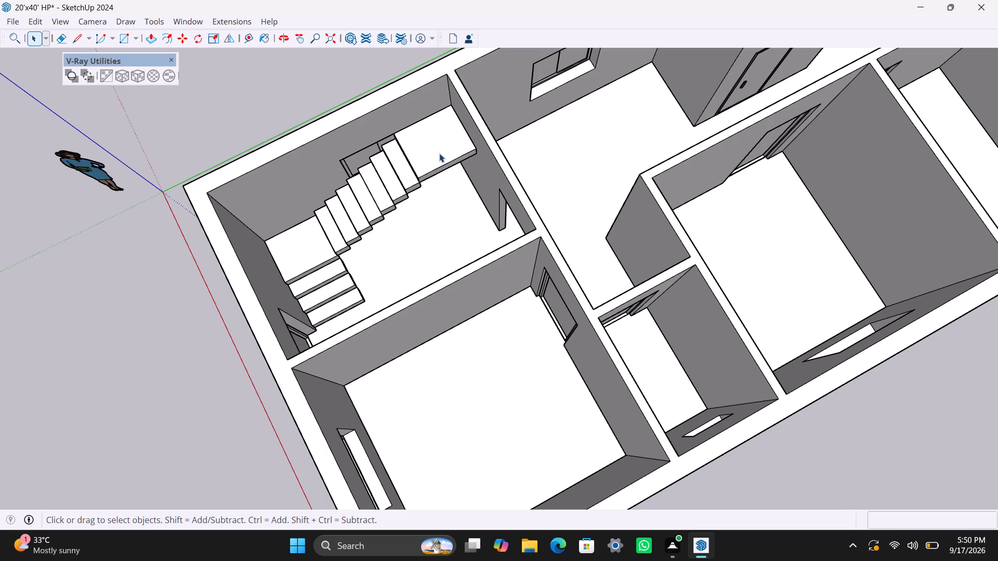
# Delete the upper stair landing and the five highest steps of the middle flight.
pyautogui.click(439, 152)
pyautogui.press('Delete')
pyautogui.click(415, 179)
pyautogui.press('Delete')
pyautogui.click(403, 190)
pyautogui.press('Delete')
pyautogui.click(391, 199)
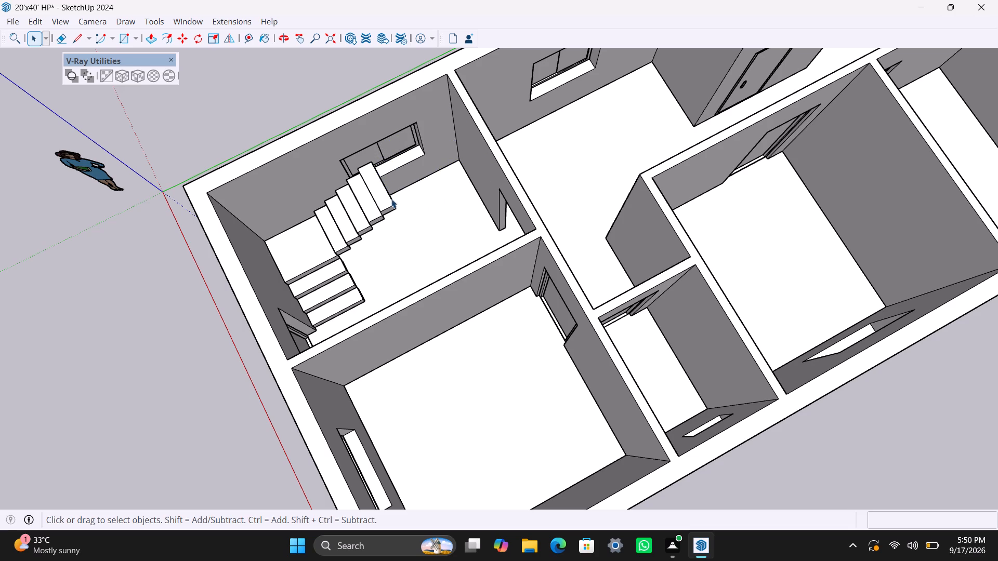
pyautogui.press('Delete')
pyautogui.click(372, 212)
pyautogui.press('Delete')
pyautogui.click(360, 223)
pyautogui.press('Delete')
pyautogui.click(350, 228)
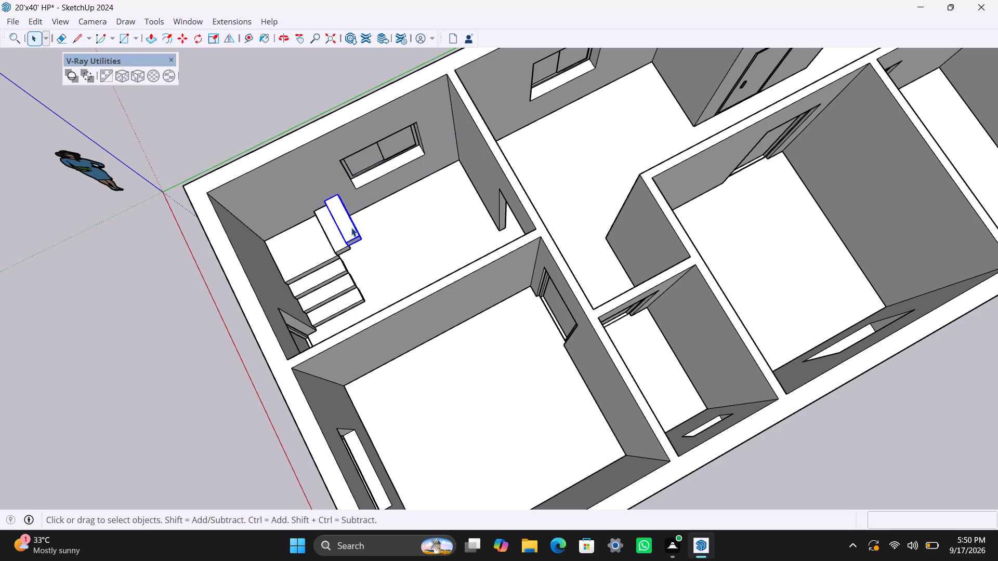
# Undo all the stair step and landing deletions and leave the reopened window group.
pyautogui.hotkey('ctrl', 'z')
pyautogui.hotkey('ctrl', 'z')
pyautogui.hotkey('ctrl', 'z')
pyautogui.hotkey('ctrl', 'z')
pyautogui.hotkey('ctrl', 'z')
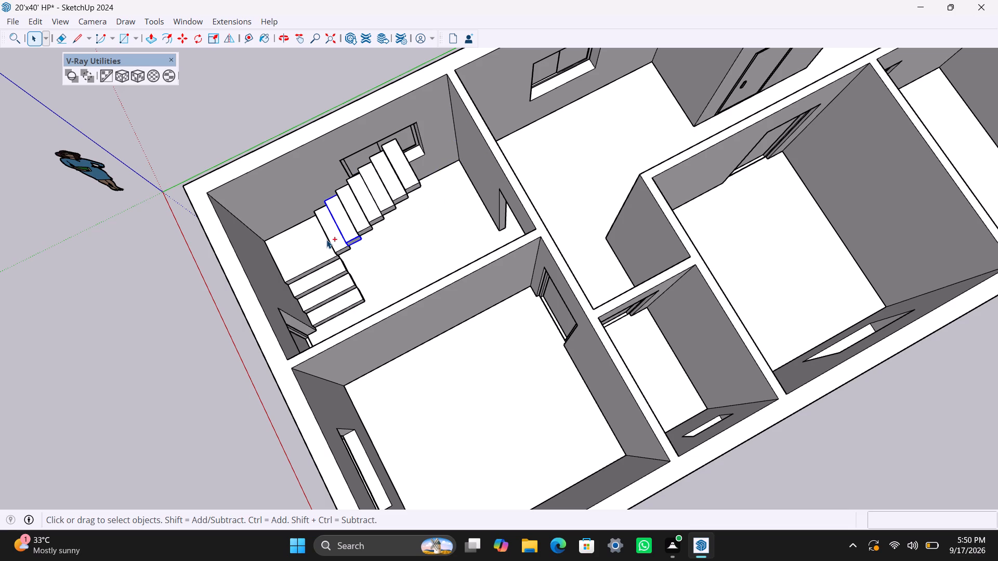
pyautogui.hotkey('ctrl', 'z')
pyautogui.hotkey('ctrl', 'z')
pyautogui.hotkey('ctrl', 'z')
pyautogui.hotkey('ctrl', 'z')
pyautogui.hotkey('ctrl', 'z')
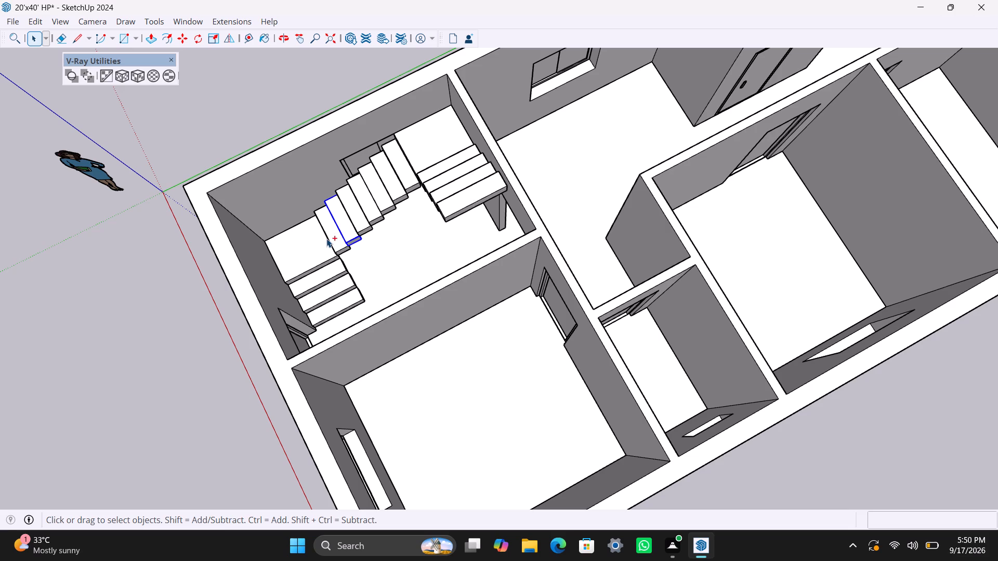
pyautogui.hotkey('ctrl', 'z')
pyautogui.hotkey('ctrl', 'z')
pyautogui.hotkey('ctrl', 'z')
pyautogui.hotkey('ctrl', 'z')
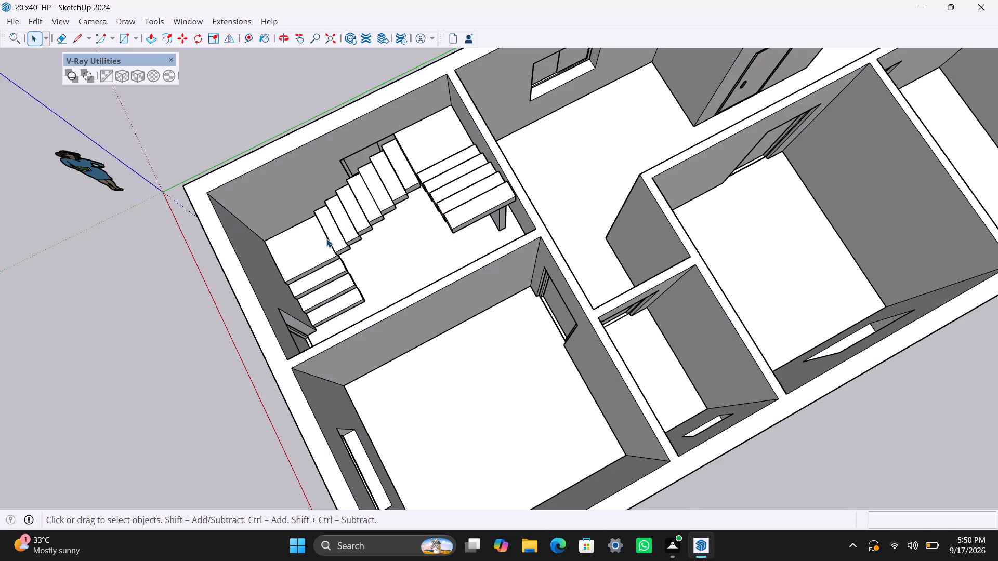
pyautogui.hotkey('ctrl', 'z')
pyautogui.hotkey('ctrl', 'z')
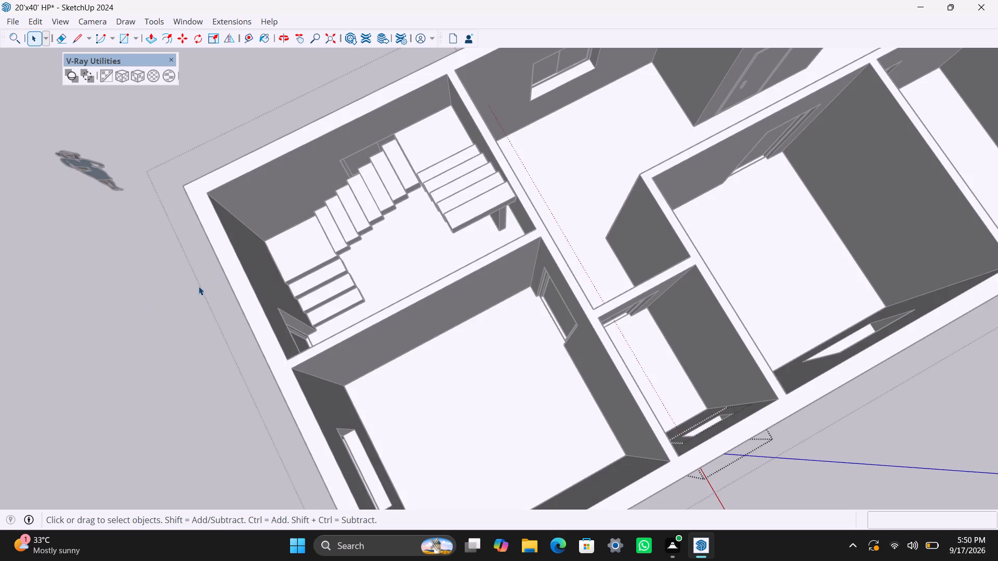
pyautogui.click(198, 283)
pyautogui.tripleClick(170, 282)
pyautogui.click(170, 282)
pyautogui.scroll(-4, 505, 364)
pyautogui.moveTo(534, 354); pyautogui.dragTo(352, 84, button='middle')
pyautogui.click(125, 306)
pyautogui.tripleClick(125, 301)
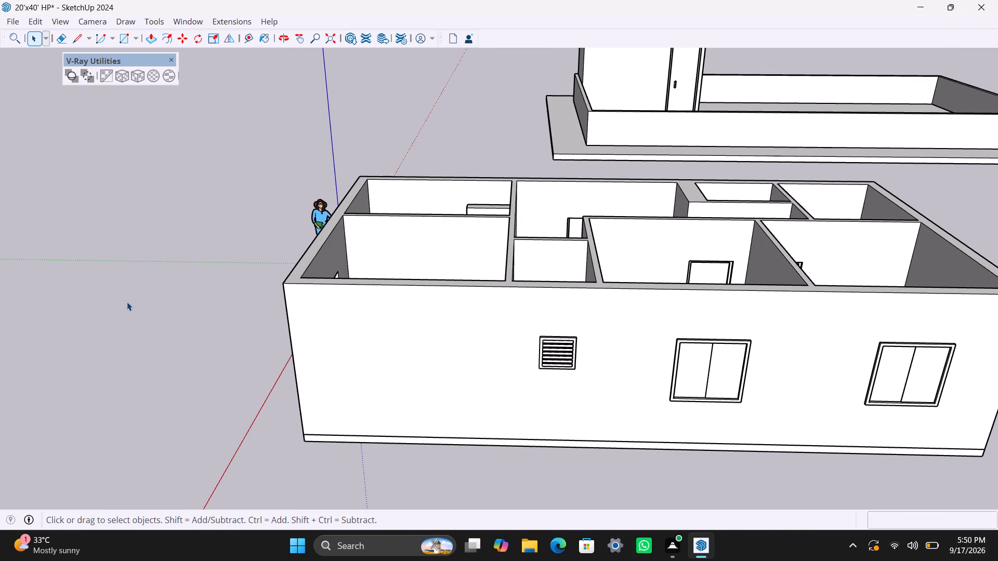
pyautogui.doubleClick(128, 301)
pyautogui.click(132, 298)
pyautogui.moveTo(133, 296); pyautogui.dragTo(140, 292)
# Push/Pull the top face of the uppermost stair step up 1" to the wall-top level.
pyautogui.scroll(-5, 217, 248)
pyautogui.moveTo(241, 300); pyautogui.dragTo(851, 372, button='middle')
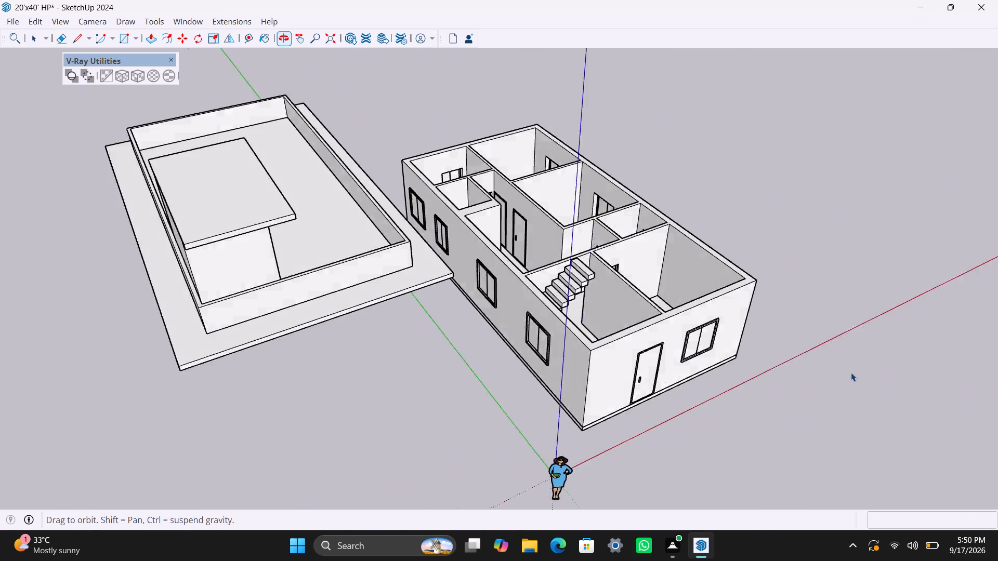
pyautogui.moveTo(851, 372); pyautogui.dragTo(884, 385, button='middle')
pyautogui.scroll(13, 585, 248)
pyautogui.doubleClick(592, 269)
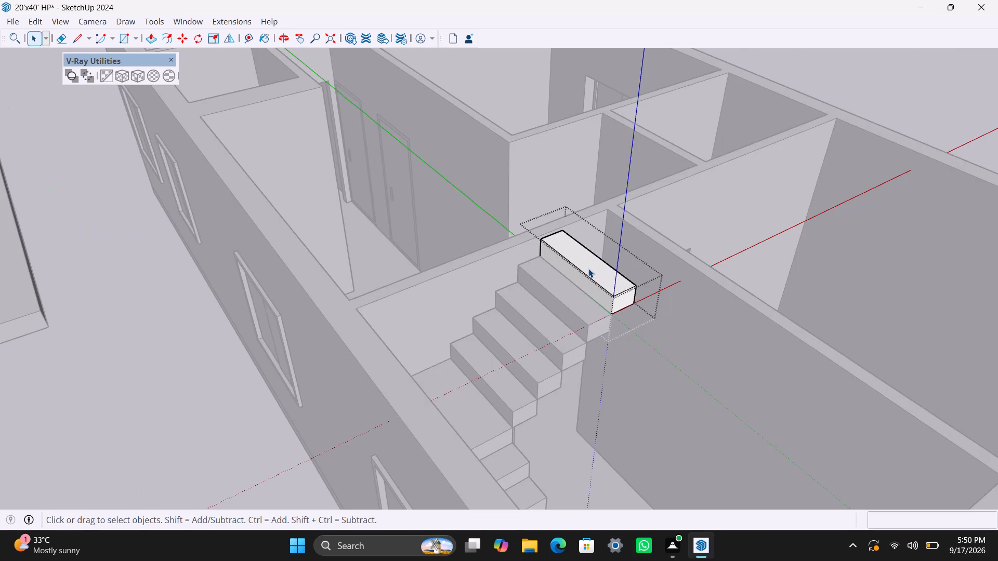
pyautogui.click(588, 269)
pyautogui.press('p')
pyautogui.click(588, 268)
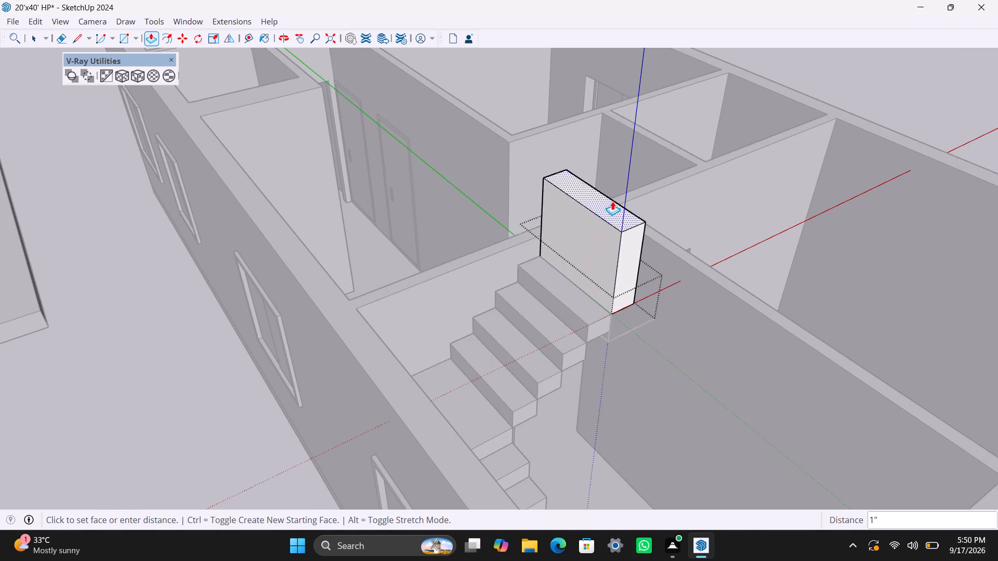
pyautogui.click(502, 251)
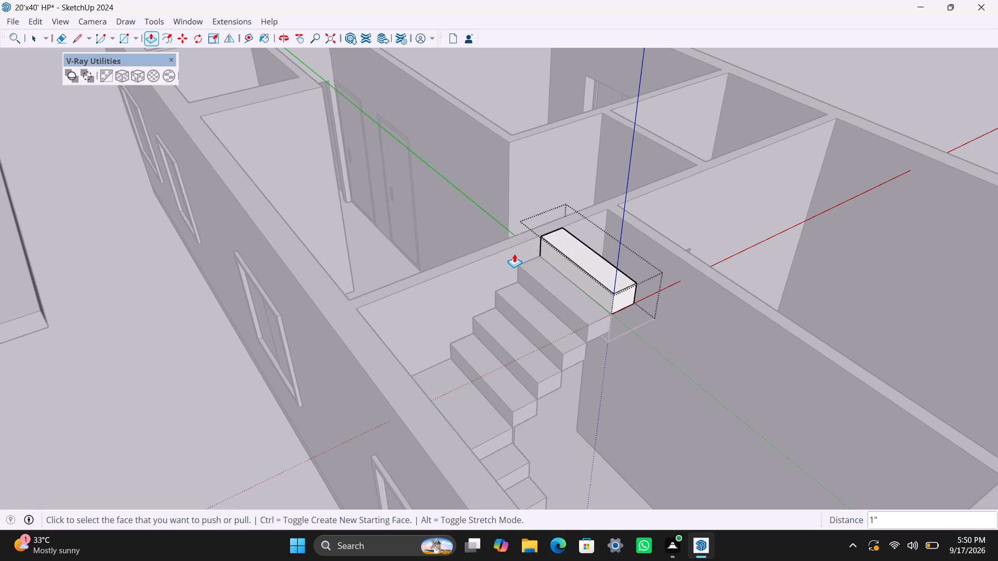
# Save the model and leave the stair step's group.
pyautogui.hotkey('ctrl', 's')
pyautogui.press('space')
pyautogui.click(212, 384)
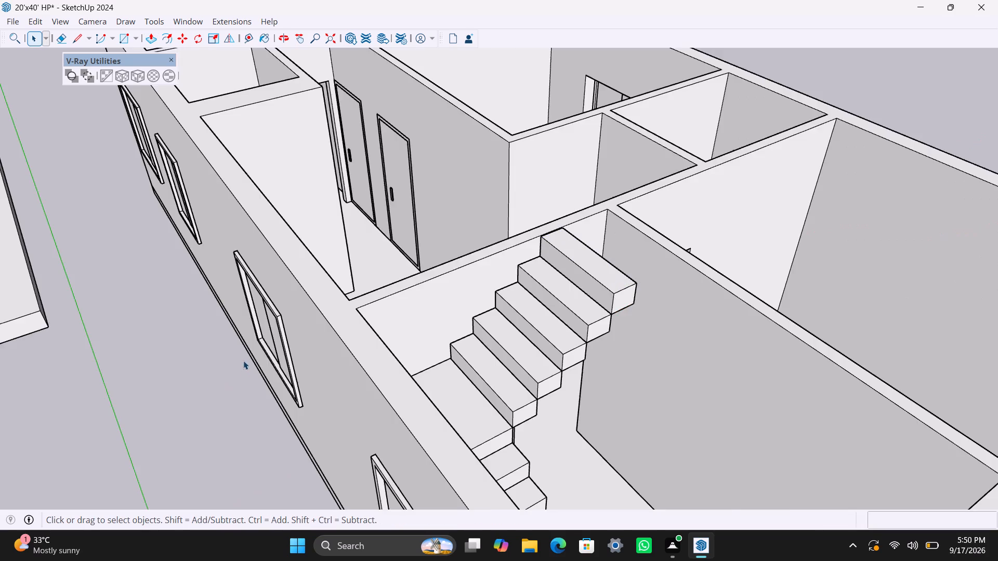
pyautogui.scroll(-11, 243, 346)
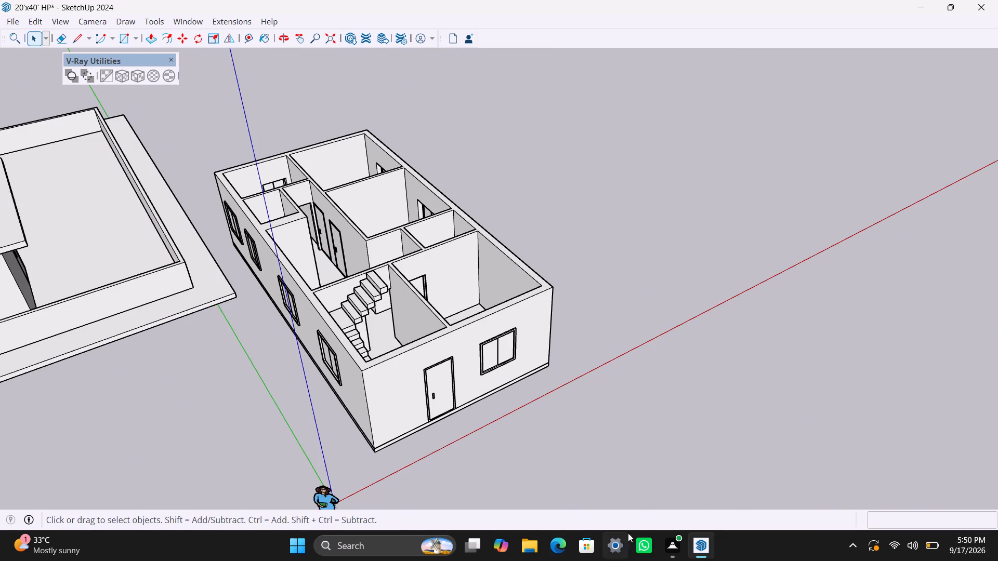
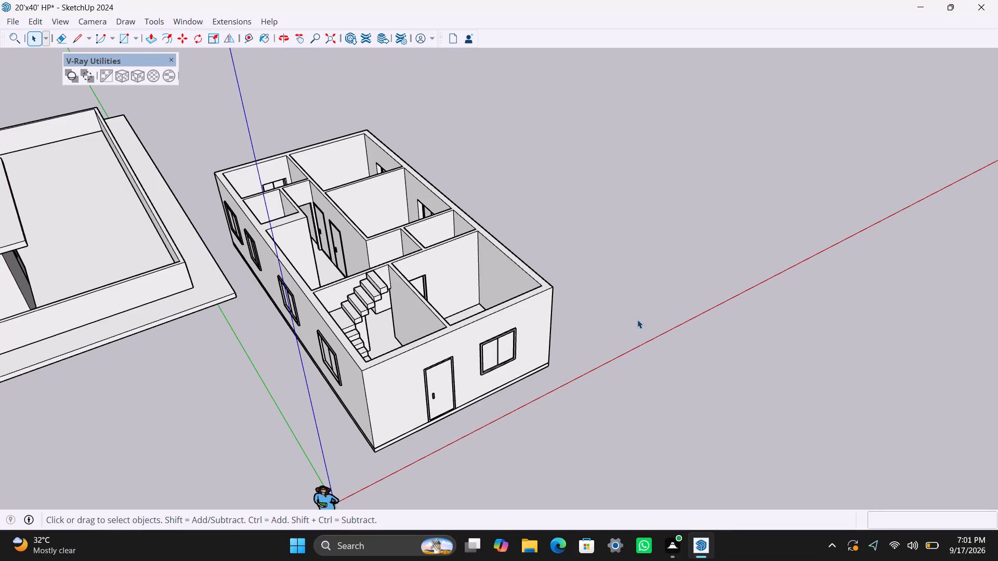
# Examine the staircase and the room layout of the house model from above.
pyautogui.scroll(-3, 577, 451)
pyautogui.scroll(3, 576, 232)
pyautogui.moveTo(596, 303); pyautogui.dragTo(582, 308, button='middle')
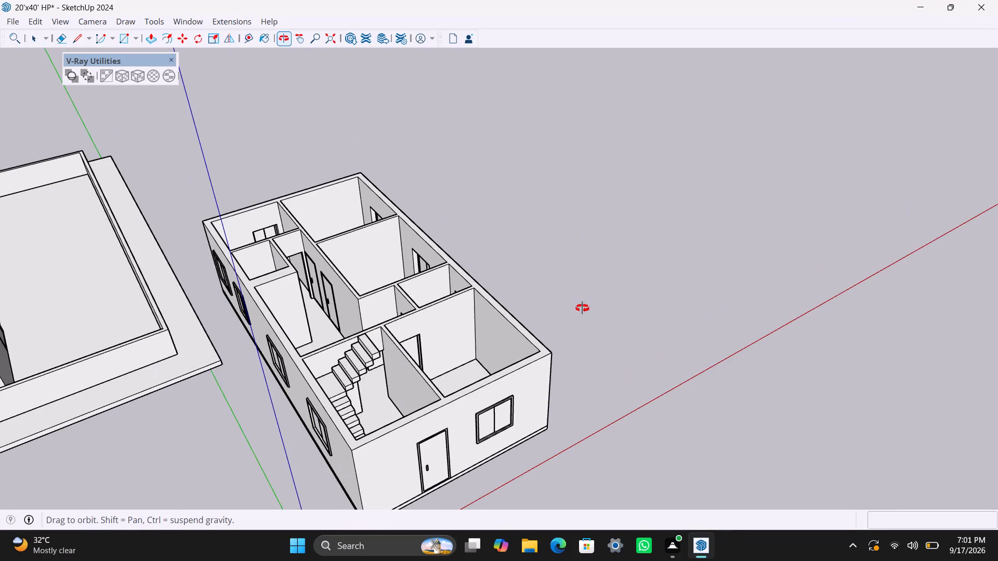
pyautogui.moveTo(582, 308); pyautogui.dragTo(390, 309, button='middle')
pyautogui.scroll(-6, 394, 305)
pyautogui.moveTo(481, 292); pyautogui.dragTo(384, 426, button='middle')
pyautogui.scroll(6, 382, 344)
pyautogui.moveTo(437, 256); pyautogui.dragTo(333, 391, button='middle')
pyautogui.scroll(4, 386, 123)
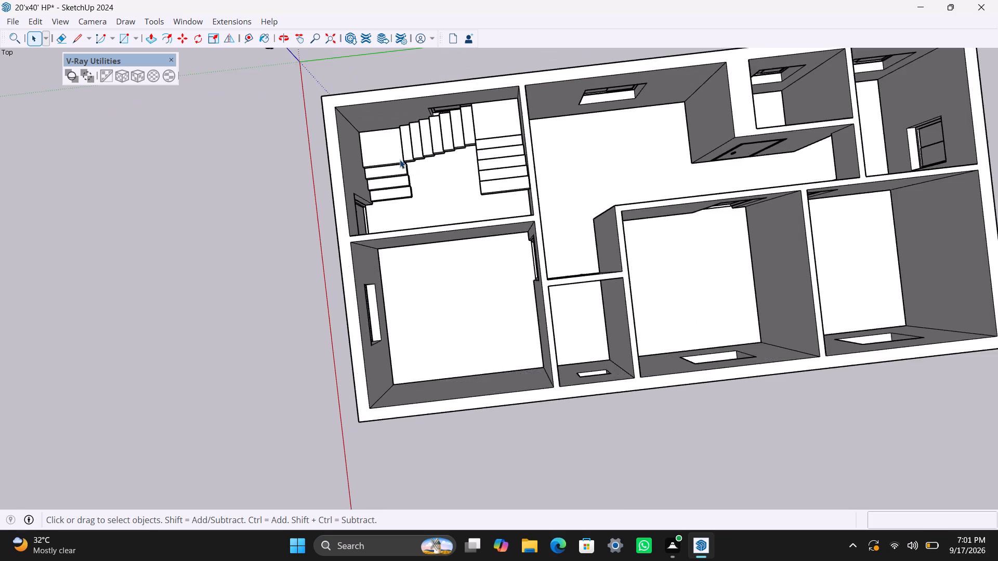
pyautogui.scroll(3, 400, 159)
# Save the house model.
pyautogui.hotkey('ctrl', 's')
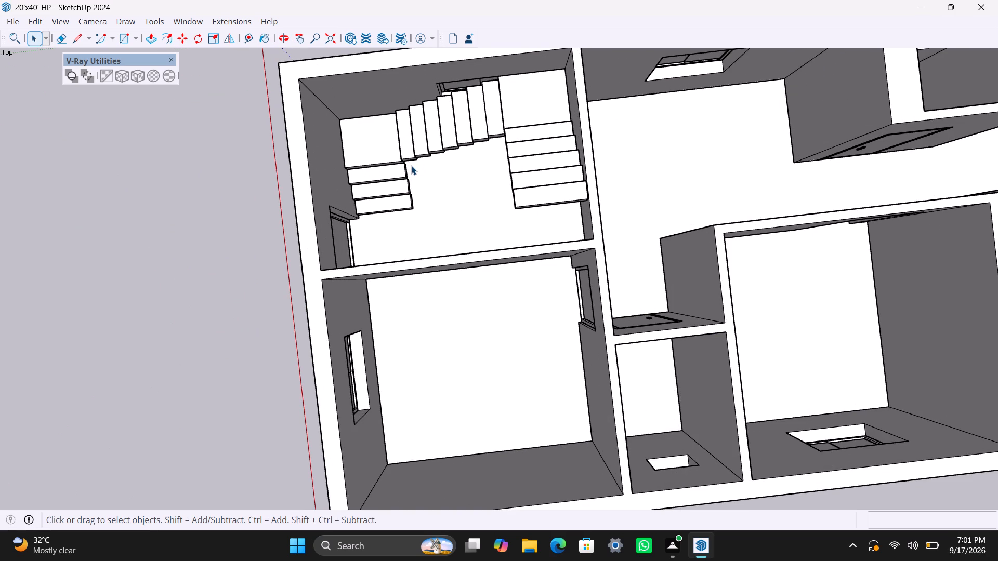
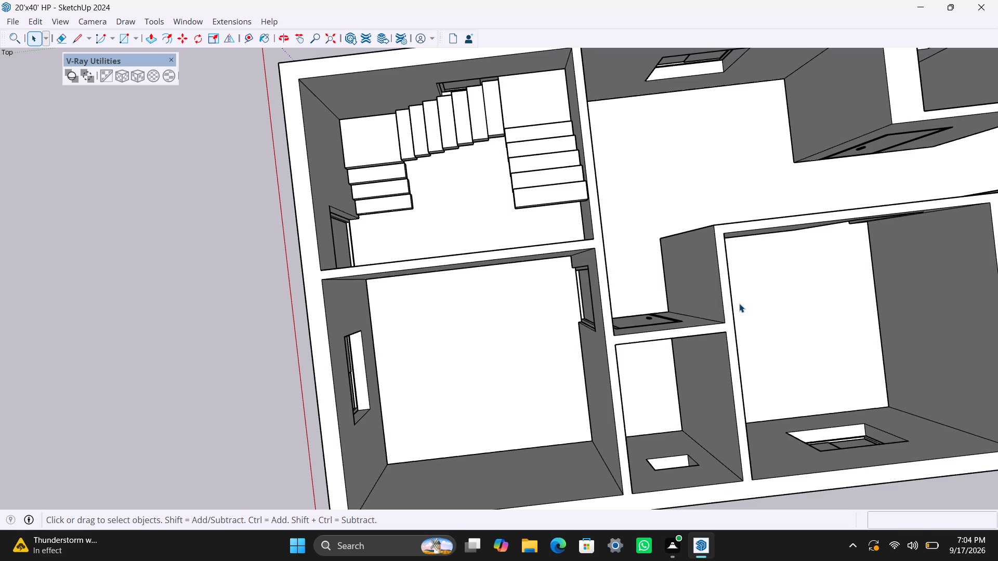
# Delete the five steps of the staircase's top flight, above the upper landing.
pyautogui.press('space')
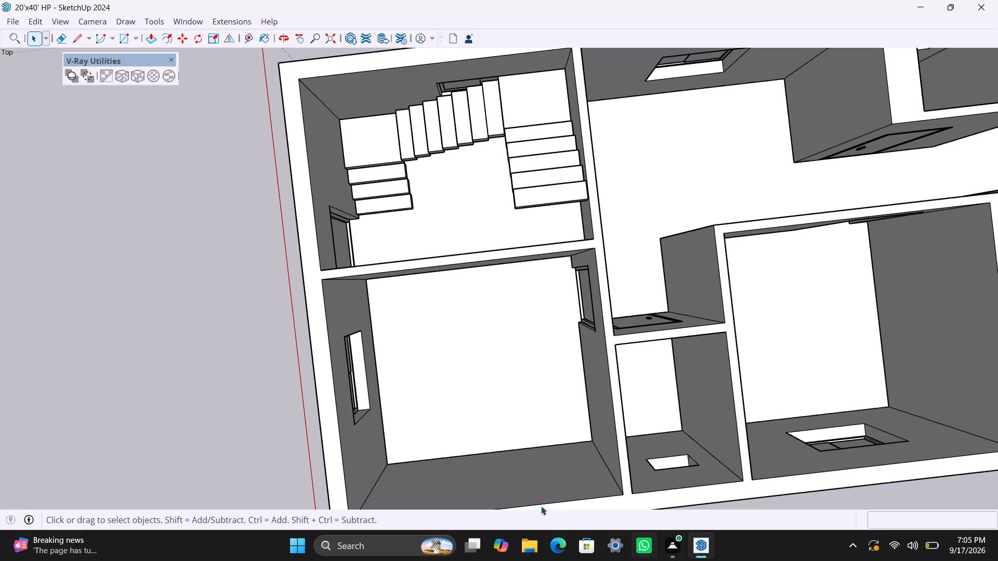
pyautogui.scroll(-3, 383, 338)
pyautogui.scroll(3, 399, 251)
pyautogui.moveTo(457, 302); pyautogui.dragTo(379, 274, button='middle')
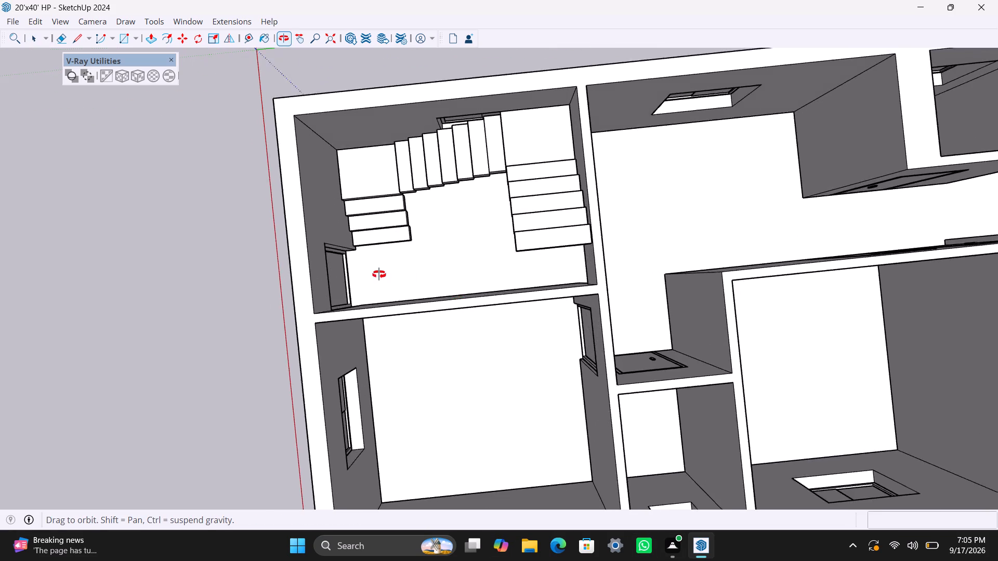
pyautogui.moveTo(379, 274); pyautogui.dragTo(364, 223, button='middle')
pyautogui.scroll(3, 444, 207)
pyautogui.moveTo(430, 249); pyautogui.dragTo(424, 309, button='middle')
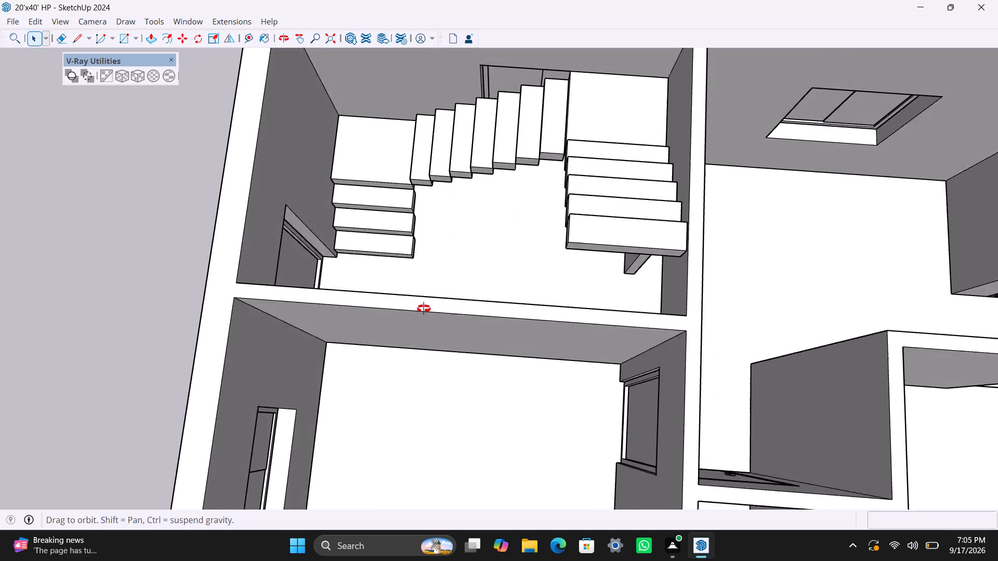
pyautogui.moveTo(424, 309); pyautogui.dragTo(423, 309, button='middle')
pyautogui.scroll(2, 582, 286)
pyautogui.moveTo(611, 286); pyautogui.dragTo(686, 316, button='middle')
pyautogui.scroll(2, 656, 273)
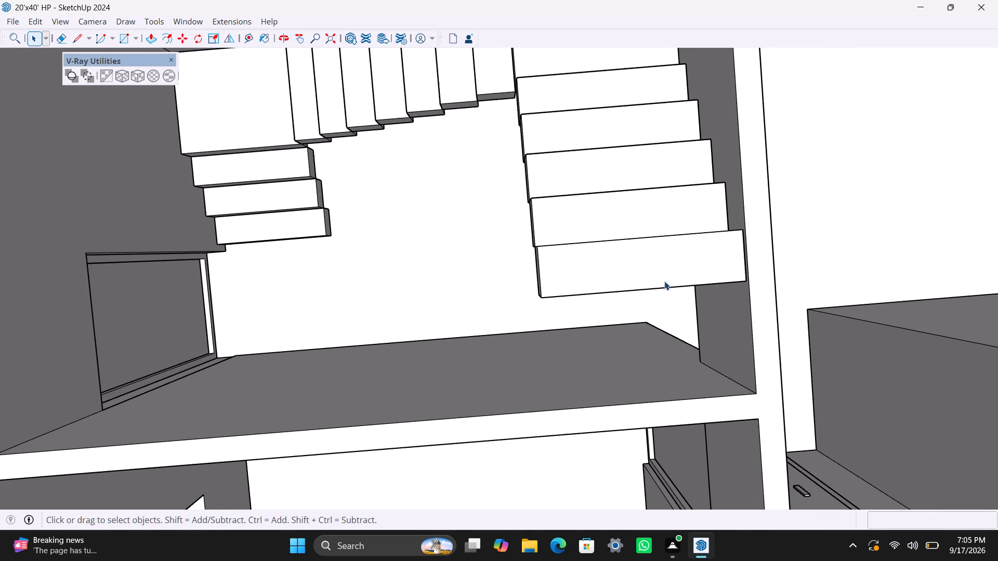
pyautogui.click(660, 282)
pyautogui.press('Delete')
pyautogui.click(609, 223)
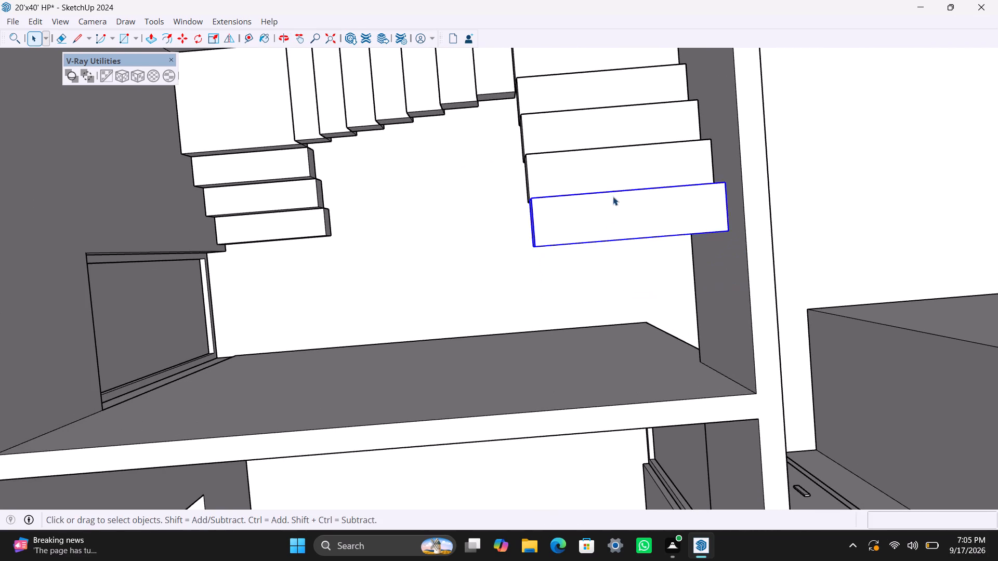
pyautogui.press('Delete')
pyautogui.click(609, 169)
pyautogui.press('Delete')
pyautogui.click(606, 136)
pyautogui.press('Delete')
pyautogui.click(588, 92)
pyautogui.press('Delete')
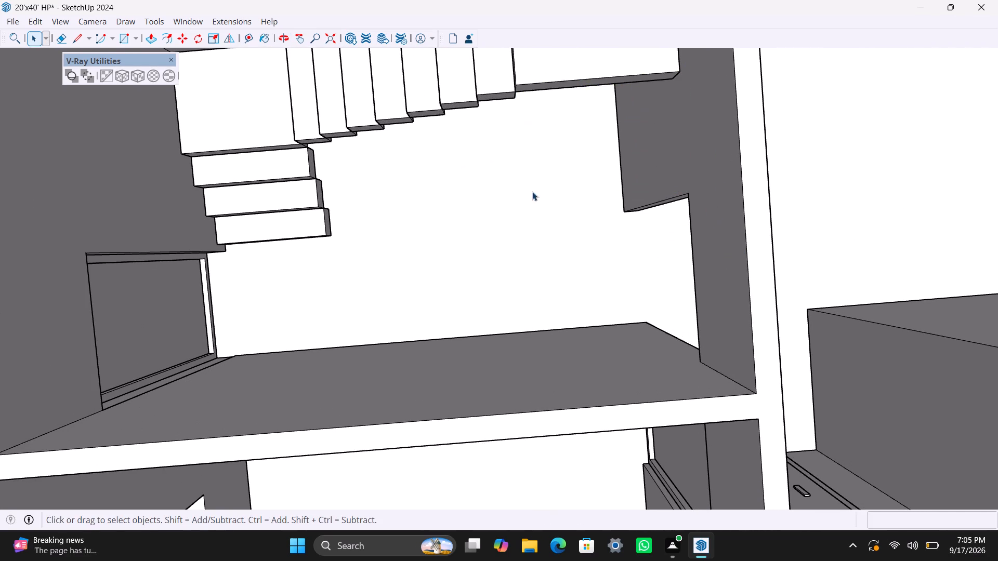
# Delete the upper landing and all seven steps of the middle flight beside the window.
pyautogui.scroll(-4, 522, 221)
pyautogui.keyDown('shift'); pyautogui.moveTo(522, 225); pyautogui.dragTo(504, 336, button='middle'); pyautogui.keyUp('shift')
pyautogui.scroll(1, 401, 332)
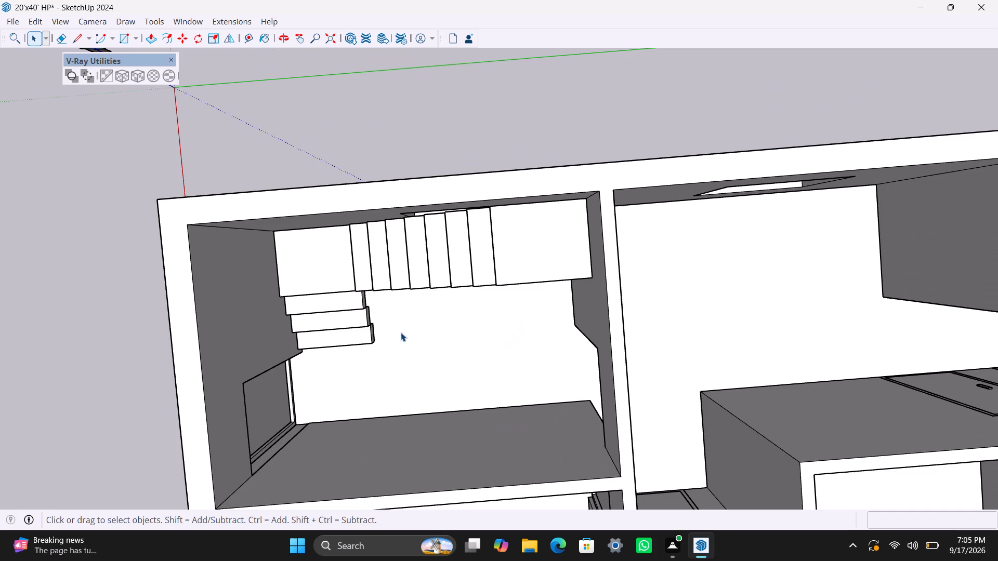
pyautogui.scroll(2, 401, 332)
pyautogui.moveTo(337, 371); pyautogui.dragTo(335, 328, button='middle')
pyautogui.scroll(1, 356, 356)
pyautogui.click(622, 204)
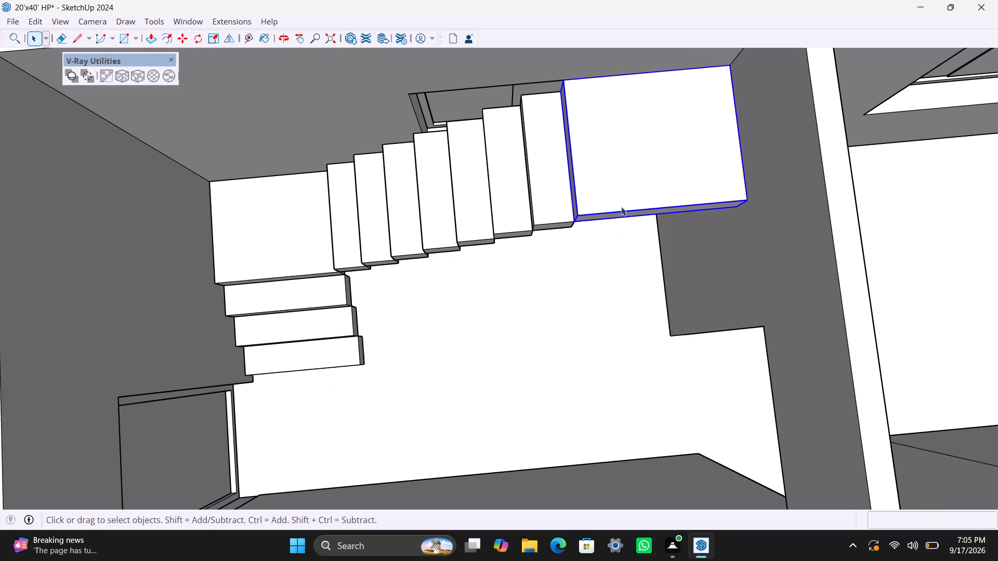
pyautogui.press('Delete')
pyautogui.click(553, 192)
pyautogui.press('Delete')
pyautogui.click(511, 213)
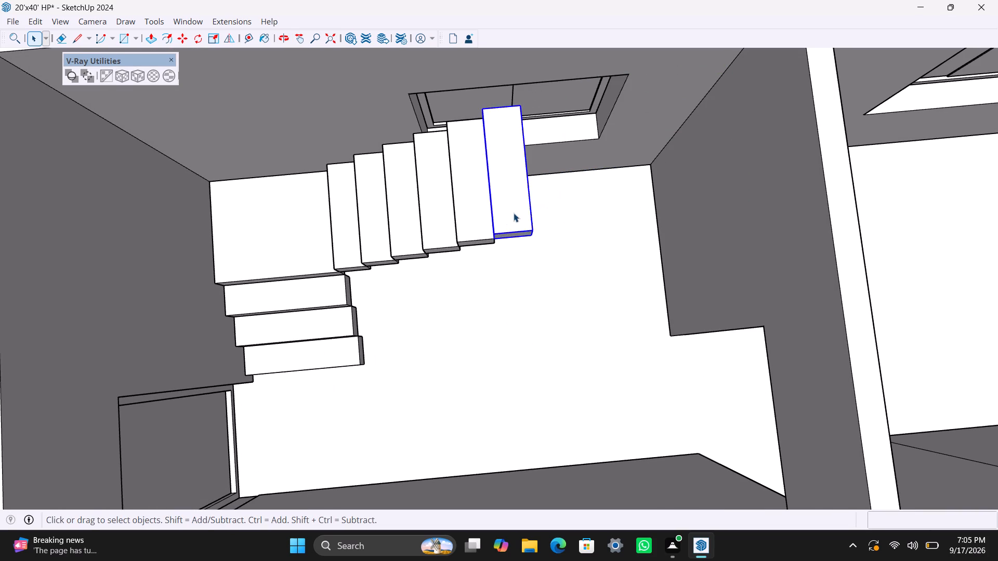
pyautogui.press('Delete')
pyautogui.click(485, 221)
pyautogui.press('Delete')
pyautogui.click(447, 221)
pyautogui.press('Delete')
pyautogui.click(410, 231)
pyautogui.press('Delete')
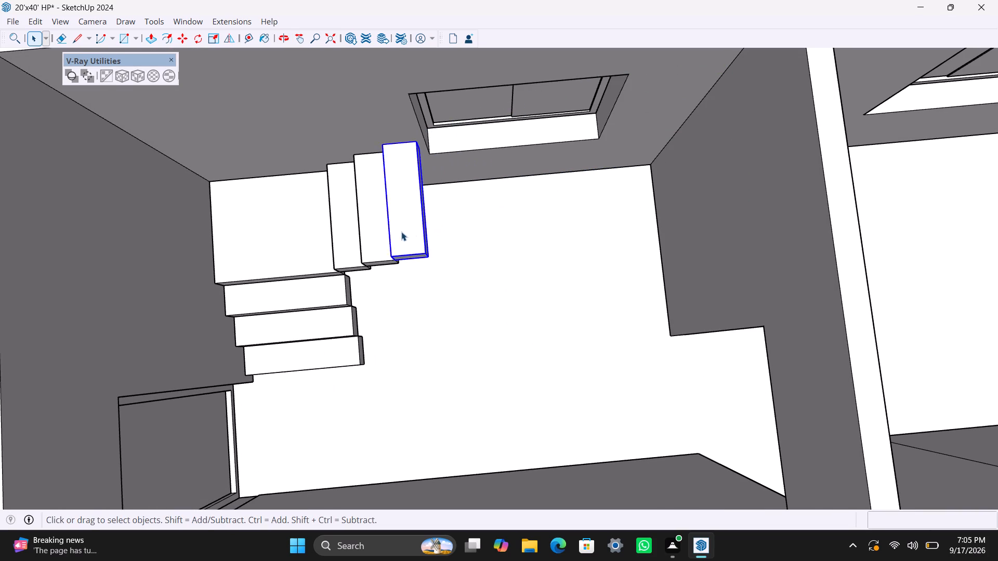
pyautogui.click(382, 232)
pyautogui.press('Delete')
pyautogui.click(366, 245)
pyautogui.press('Delete')
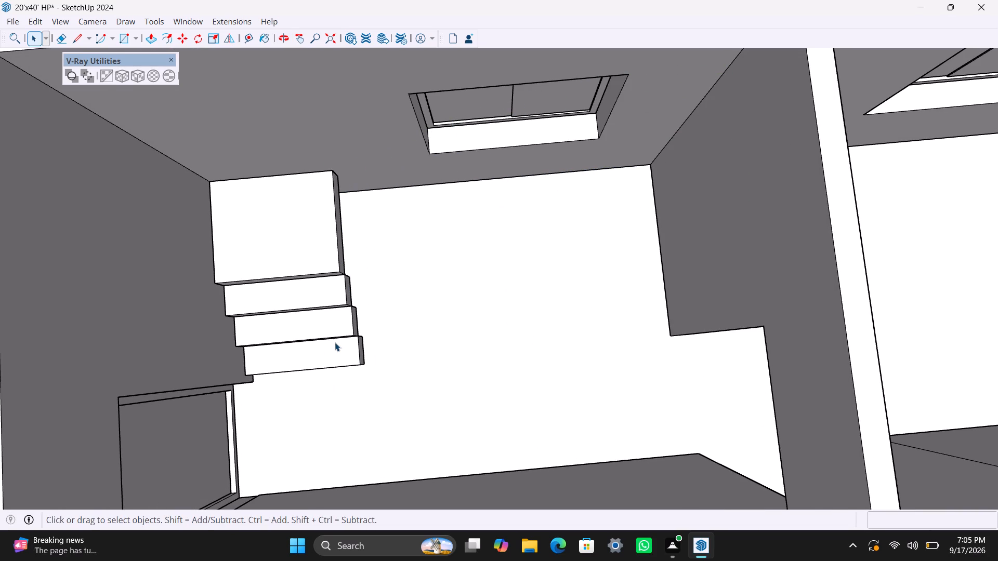
# Delete the lower landing and the two steps directly below it, keeping only the bottom step.
pyautogui.click(318, 250)
pyautogui.press('Delete')
pyautogui.click(314, 295)
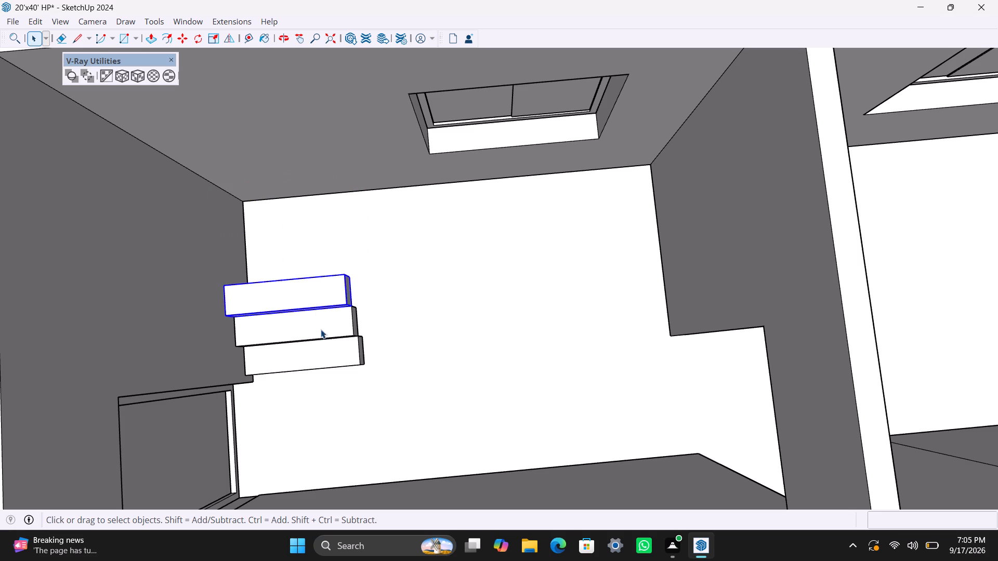
pyautogui.press('Delete')
pyautogui.click(322, 330)
pyautogui.press('Delete')
# Push/Pull the top face of the remaining bottom step up by 1".
pyautogui.doubleClick(320, 354)
pyautogui.click(320, 351)
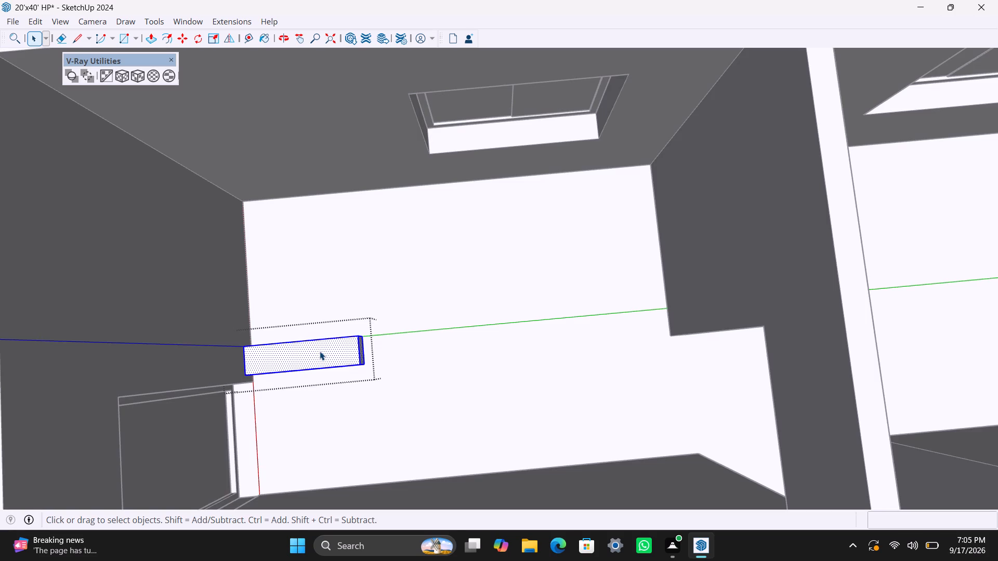
pyautogui.press('p')
pyautogui.click(320, 351)
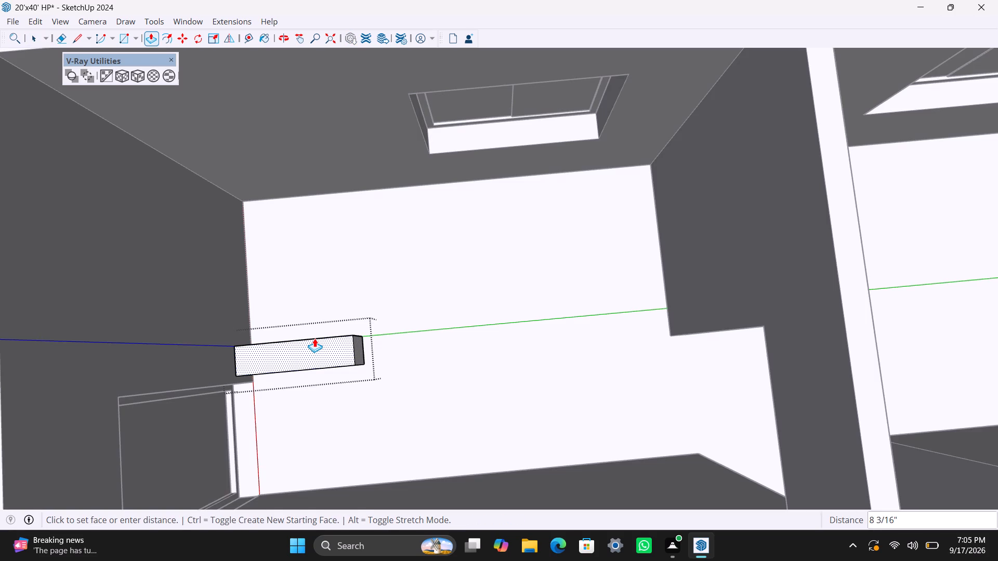
pyautogui.write('1"')
pyautogui.press('Return')
pyautogui.press('space')
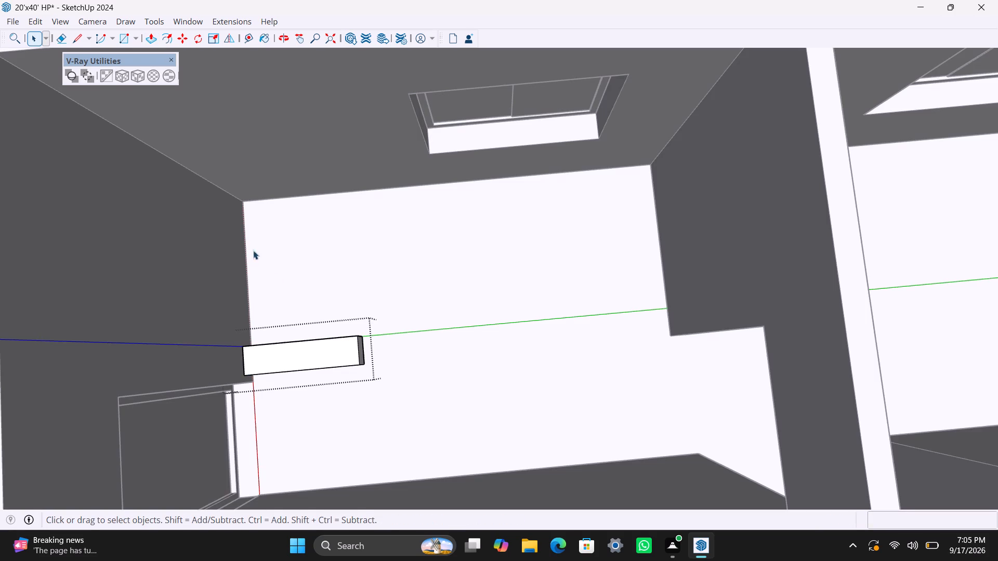
pyautogui.click(381, 268)
# Copy the bottom step three times corner to corner, placing each copy behind and above the previous one to form a four-step flight.
pyautogui.scroll(3, 339, 340)
pyautogui.click(336, 342)
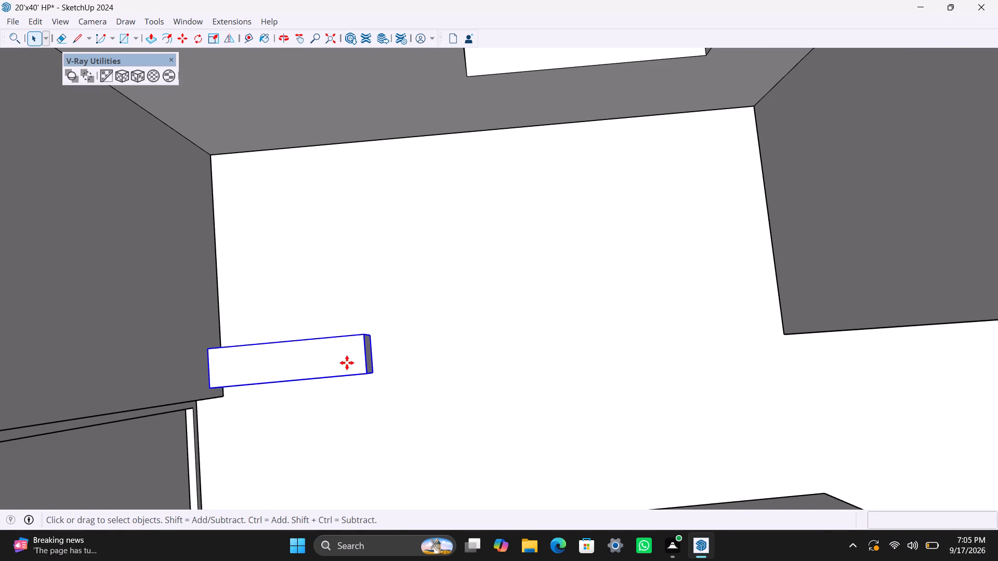
pyautogui.press('m')
pyautogui.click(366, 374)
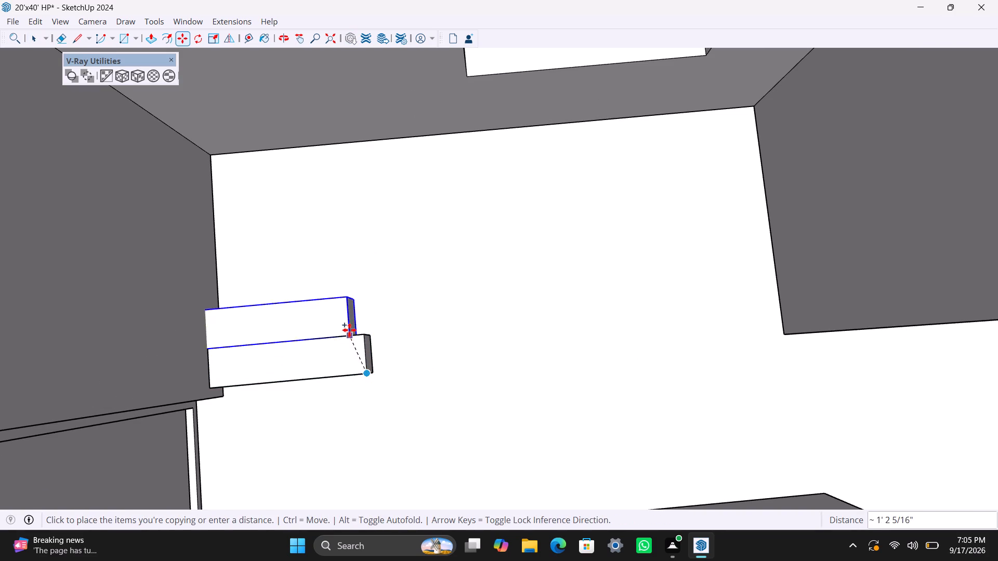
pyautogui.press('Escape')
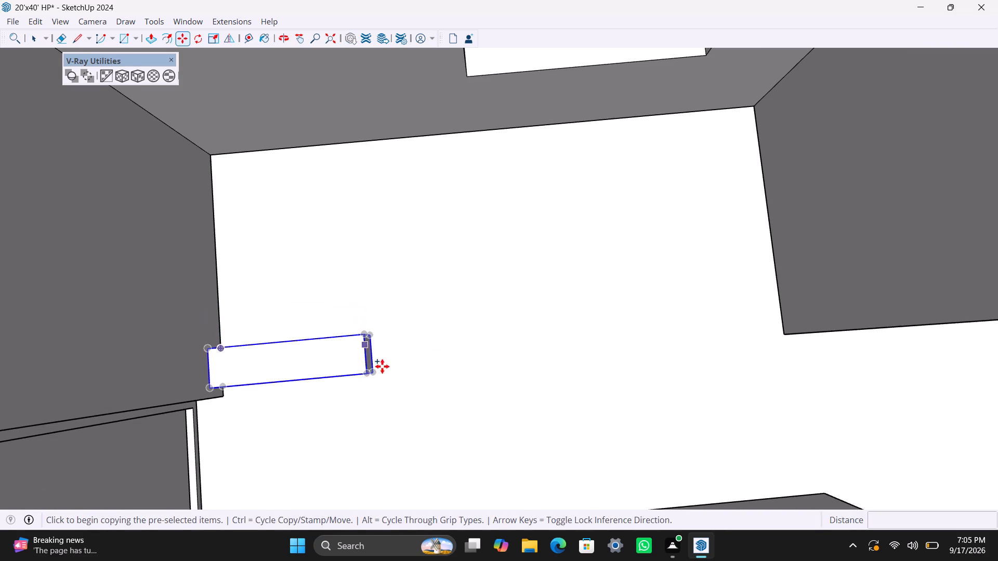
pyautogui.scroll(4, 373, 372)
pyautogui.click(373, 371)
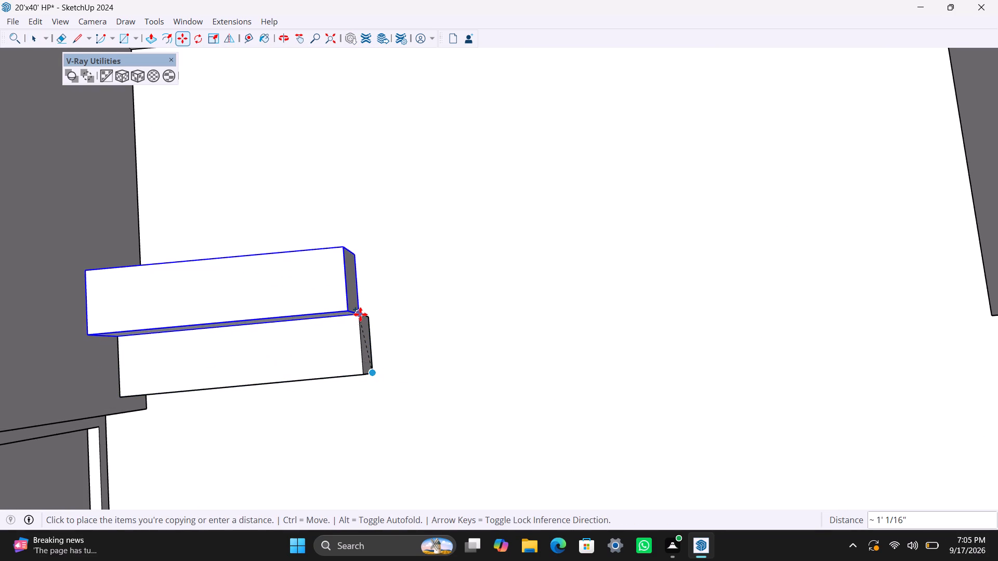
pyautogui.click(365, 318)
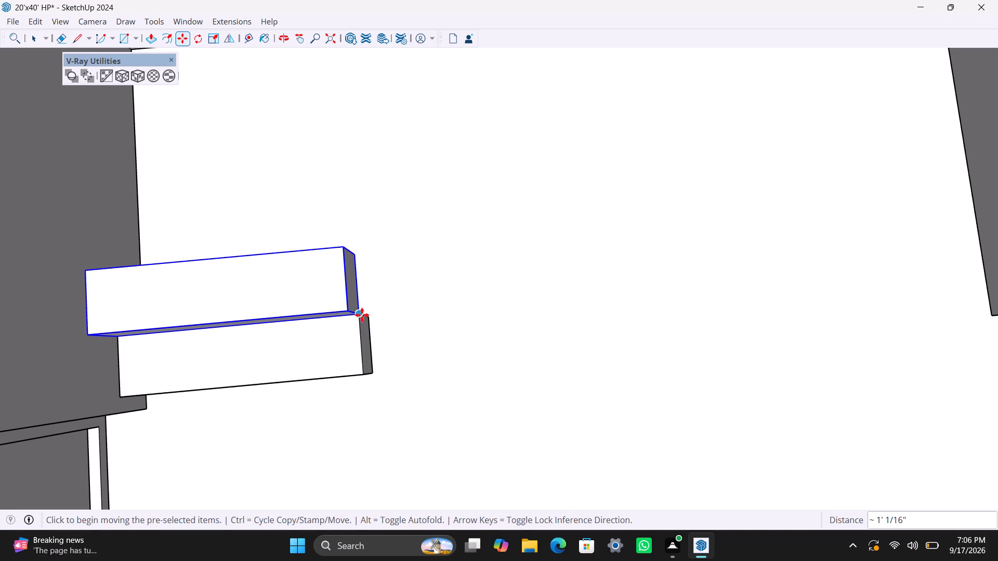
pyautogui.click(361, 311)
pyautogui.click(348, 250)
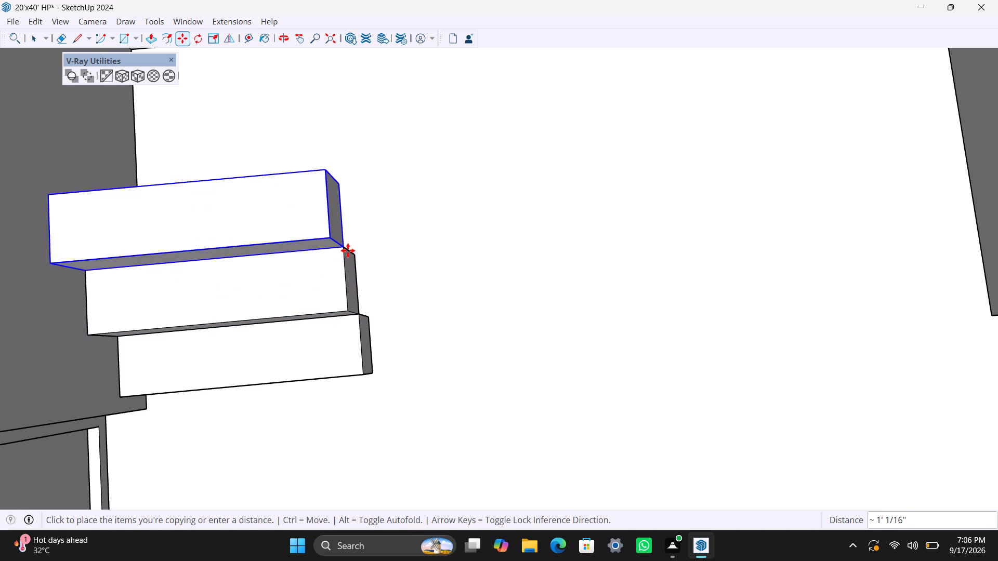
pyautogui.click(348, 250)
pyautogui.keyDown('ctrl'); pyautogui.click(343, 249); pyautogui.keyUp('ctrl')
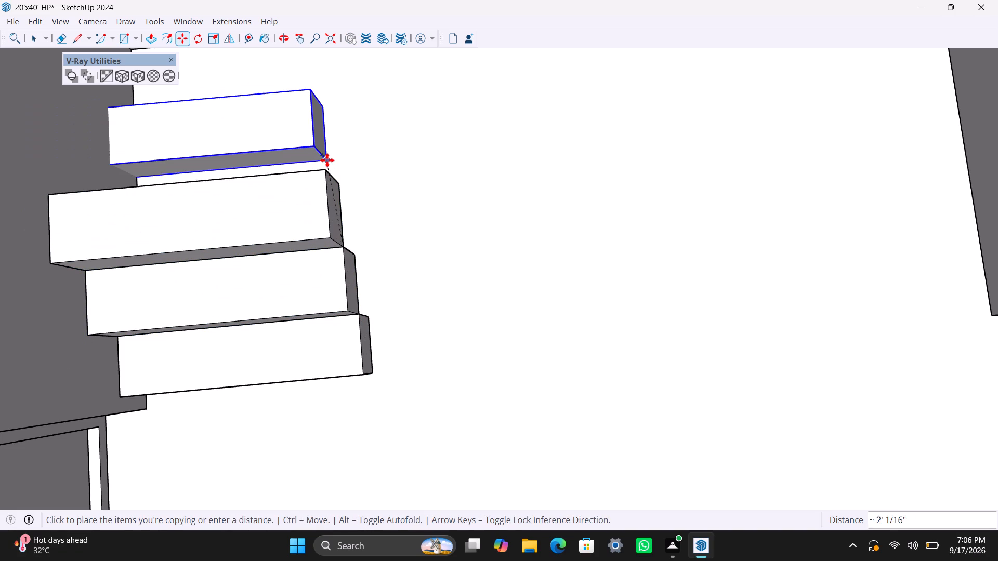
pyautogui.click(320, 171)
# Push/Pull the back face of the topmost step about 8 3/8" toward the window wall.
pyautogui.scroll(-5, 338, 312)
pyautogui.scroll(-1, 512, 346)
pyautogui.moveTo(516, 346); pyautogui.dragTo(377, 371, button='middle')
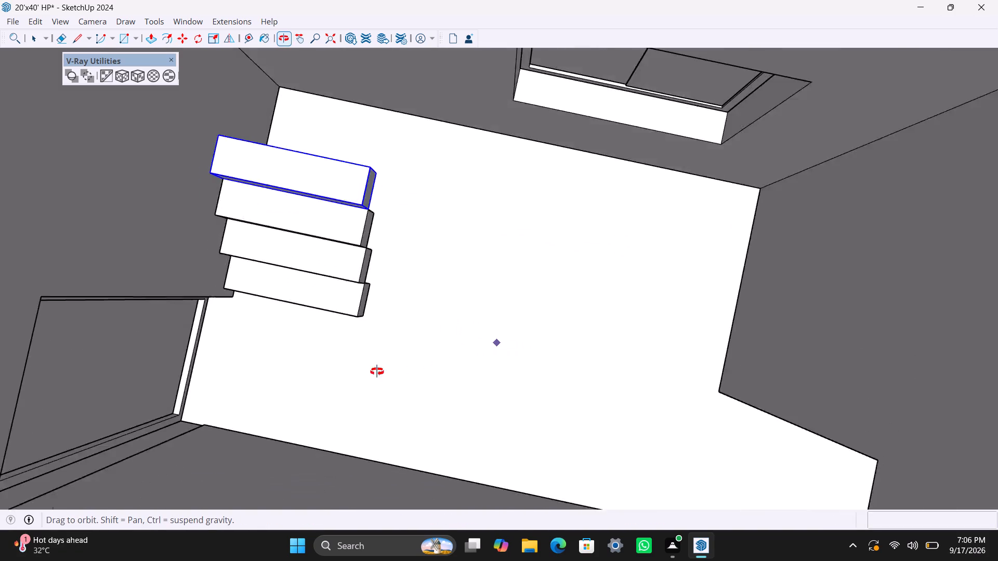
pyautogui.moveTo(377, 371); pyautogui.dragTo(242, 369, button='middle')
pyautogui.scroll(-3, 472, 207)
pyautogui.moveTo(537, 226); pyautogui.dragTo(356, 200, button='middle')
pyautogui.moveTo(437, 242); pyautogui.dragTo(419, 348, button='middle')
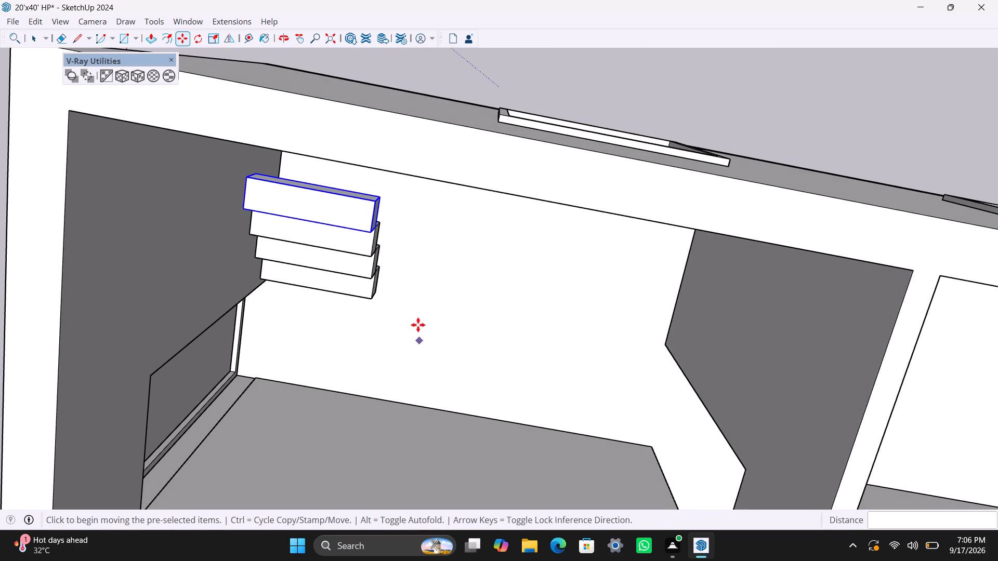
pyautogui.press('space')
pyautogui.scroll(3, 357, 235)
pyautogui.moveTo(357, 193); pyautogui.dragTo(361, 182, button='middle')
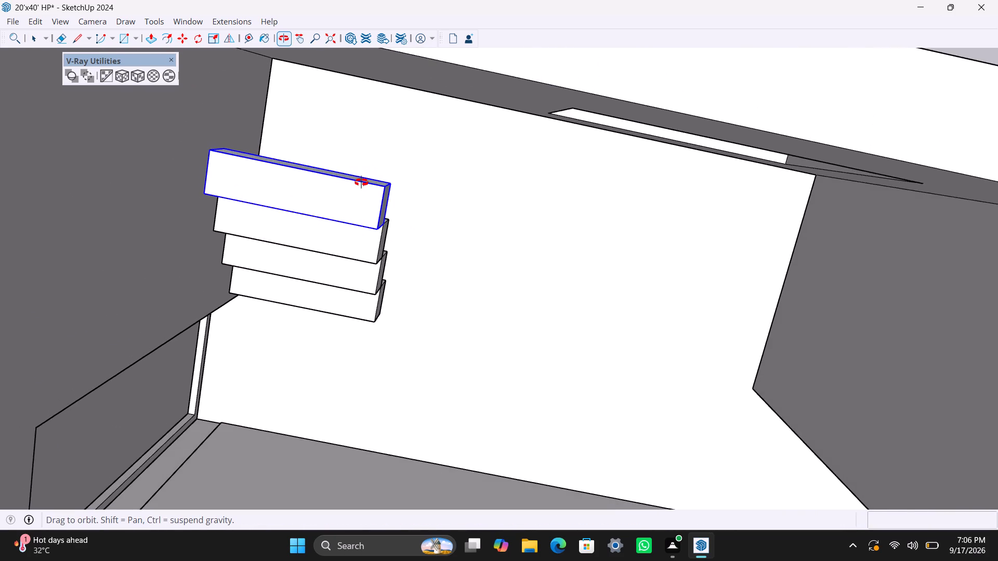
pyautogui.moveTo(361, 182); pyautogui.dragTo(361, 184, button='middle')
pyautogui.scroll(6, 361, 184)
pyautogui.click(366, 181)
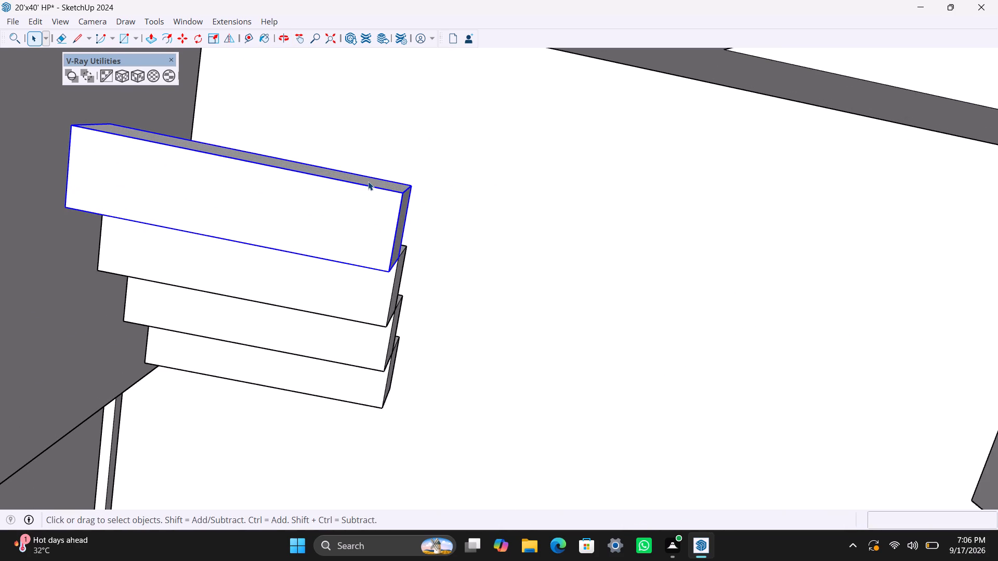
pyautogui.tripleClick(368, 181)
pyautogui.click(369, 182)
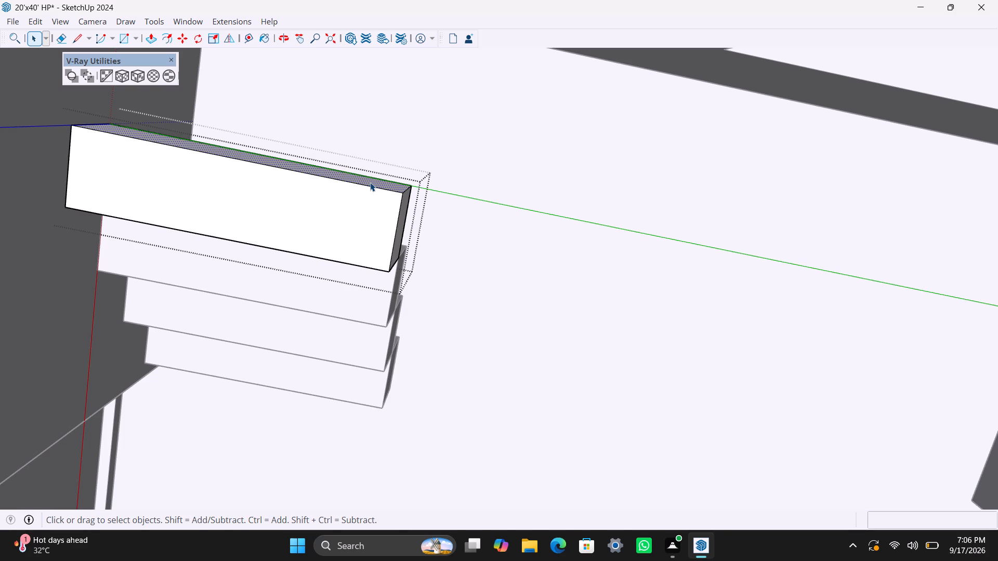
pyautogui.press('p')
pyautogui.moveTo(373, 180); pyautogui.dragTo(418, 115)
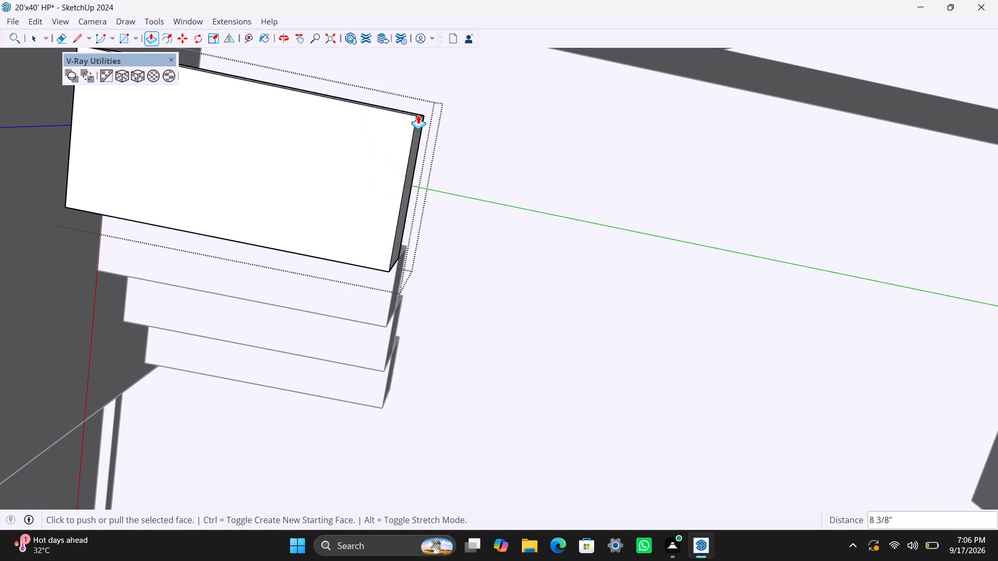
# Extend the topmost step's back face a further 1' 5/8" to the window wall to form the corner landing.
pyautogui.scroll(-6, 418, 115)
pyautogui.keyDown('shift'); pyautogui.moveTo(389, 110); pyautogui.dragTo(375, 155, button='middle'); pyautogui.keyUp('shift')
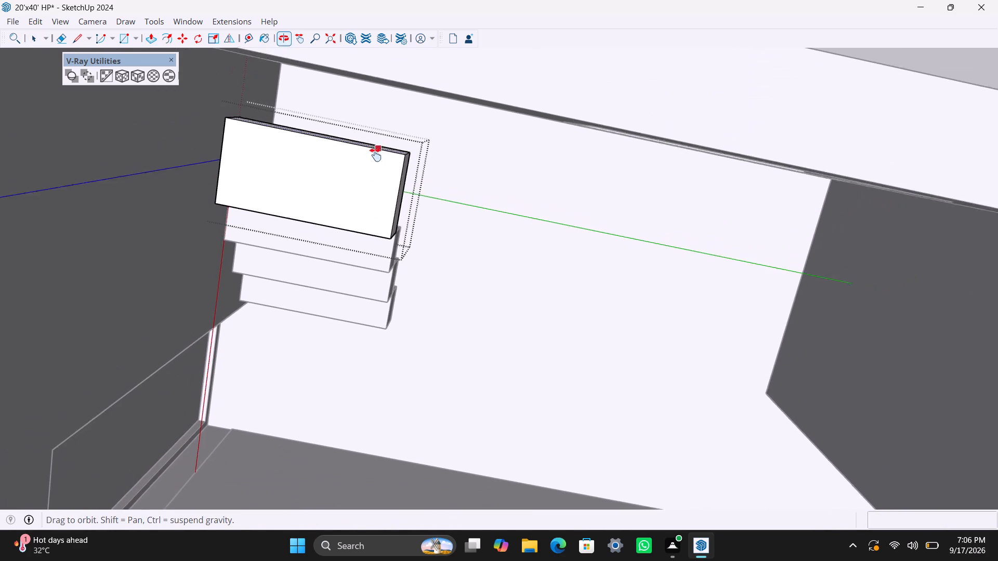
pyautogui.keyDown('shift'); pyautogui.moveTo(375, 155); pyautogui.dragTo(375, 156, button='middle'); pyautogui.keyUp('shift')
pyautogui.moveTo(549, 323); pyautogui.dragTo(596, 203, button='middle')
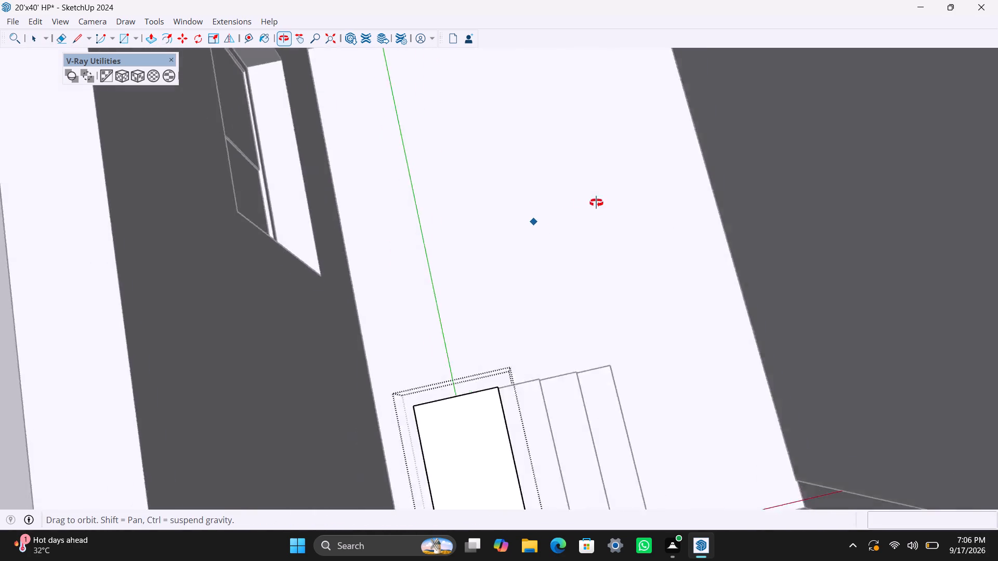
pyautogui.moveTo(596, 203); pyautogui.dragTo(824, 175, button='middle')
pyautogui.scroll(3, 663, 502)
pyautogui.scroll(2, 597, 475)
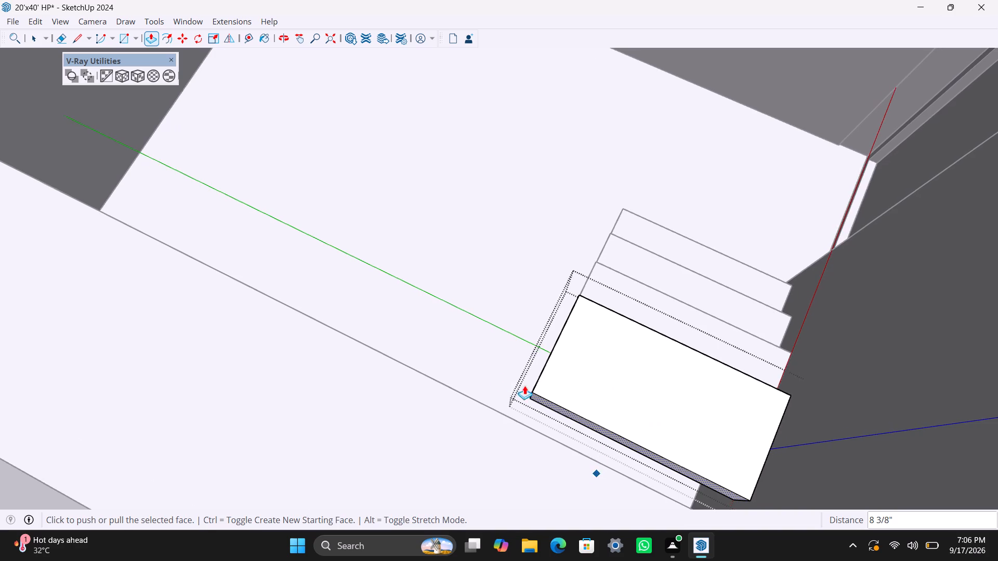
pyautogui.moveTo(503, 417); pyautogui.dragTo(618, 488, button='middle')
pyautogui.scroll(2, 593, 305)
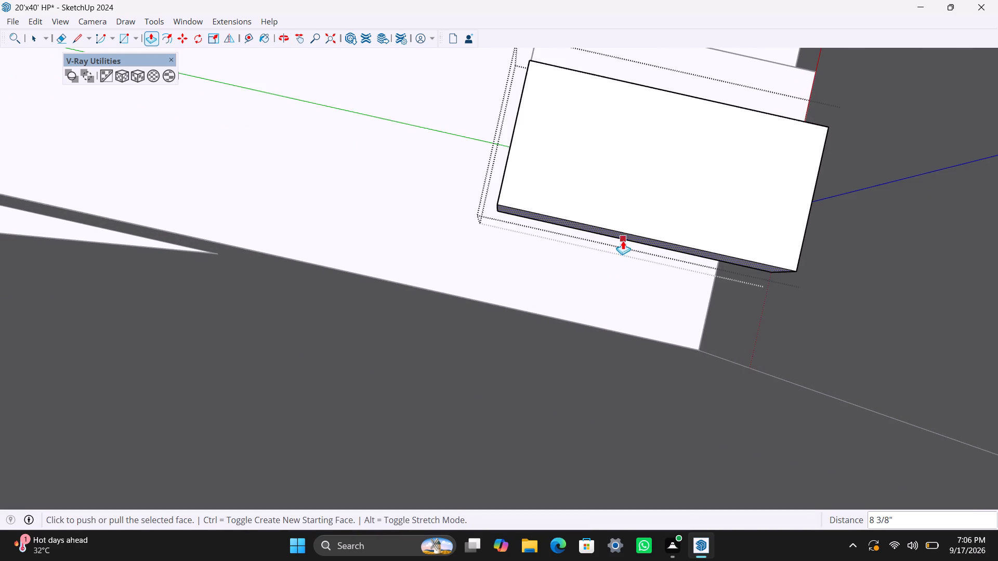
pyautogui.moveTo(625, 235); pyautogui.dragTo(608, 369)
pyautogui.scroll(-9, 540, 288)
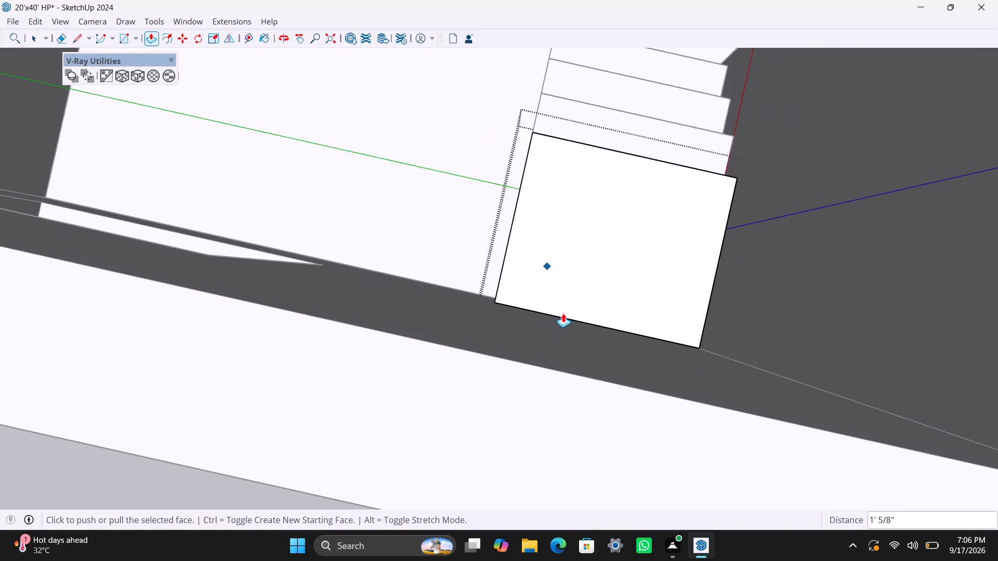
pyautogui.scroll(-2, 563, 313)
pyautogui.moveTo(577, 358); pyautogui.dragTo(125, 272, button='middle')
pyautogui.scroll(-3, 518, 290)
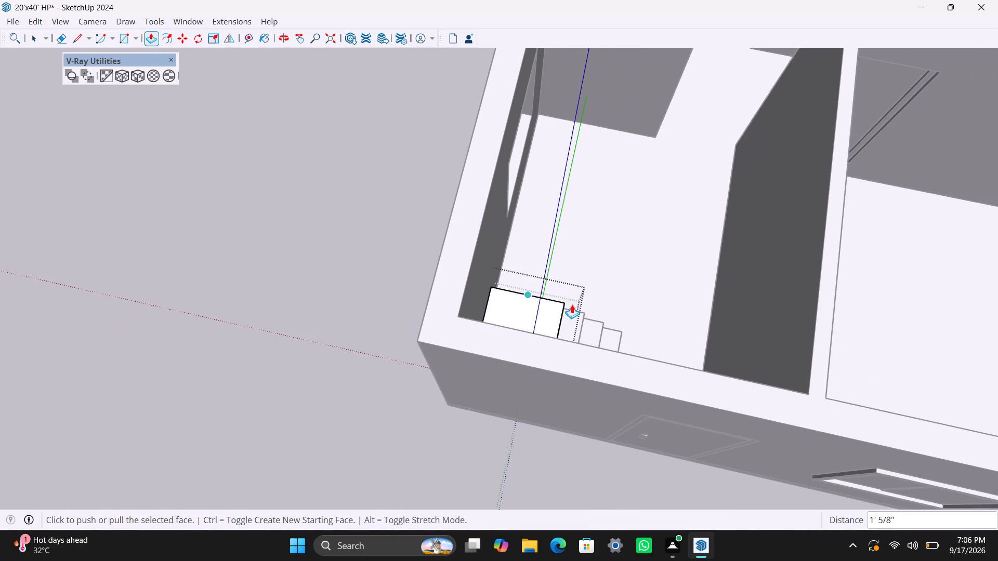
pyautogui.press('space')
pyautogui.click(650, 292)
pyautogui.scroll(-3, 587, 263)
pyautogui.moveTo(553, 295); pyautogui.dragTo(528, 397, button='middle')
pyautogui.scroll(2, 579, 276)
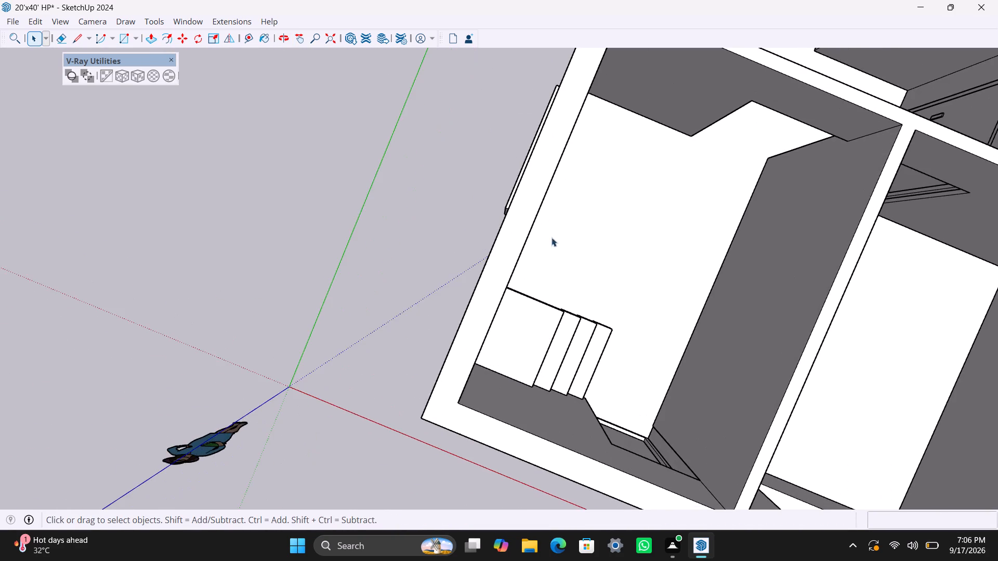
# Examine the four-step flight and its corner landing against the surrounding walls and floor of the stair room.
pyautogui.moveTo(551, 236); pyautogui.dragTo(450, 248, button='middle')
pyautogui.scroll(3, 501, 301)
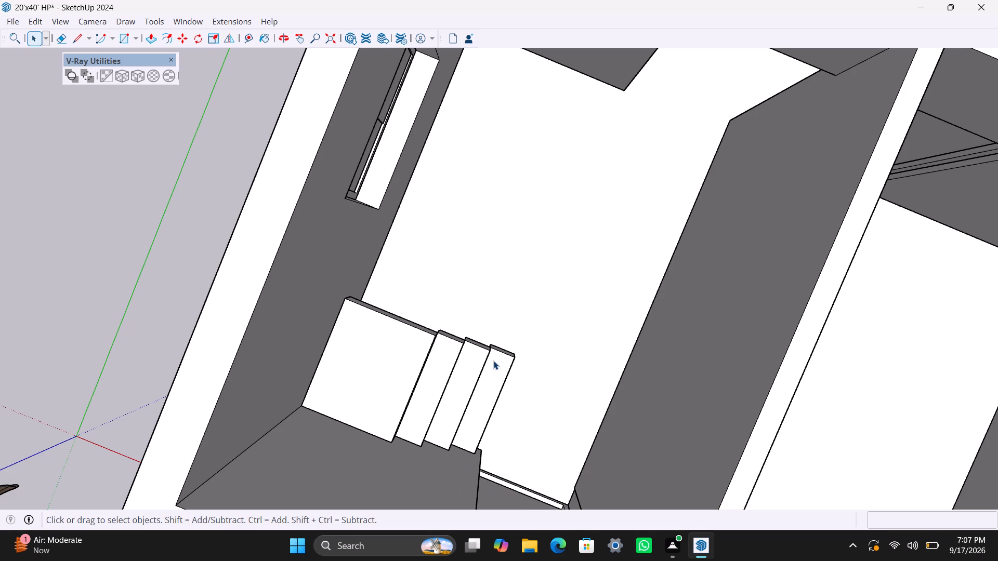
pyautogui.scroll(-3, 445, 305)
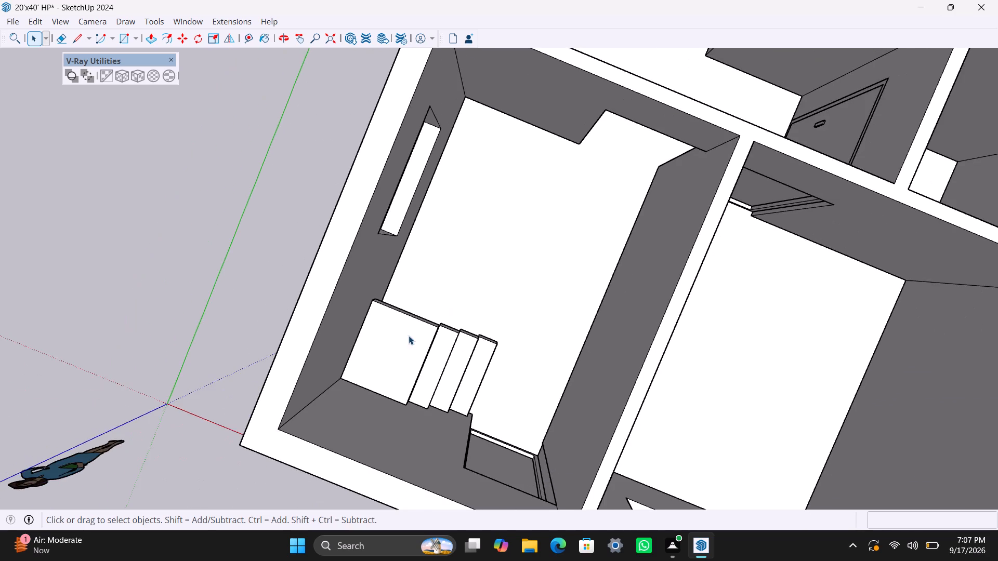
pyautogui.moveTo(405, 362); pyautogui.dragTo(376, 260, button='middle')
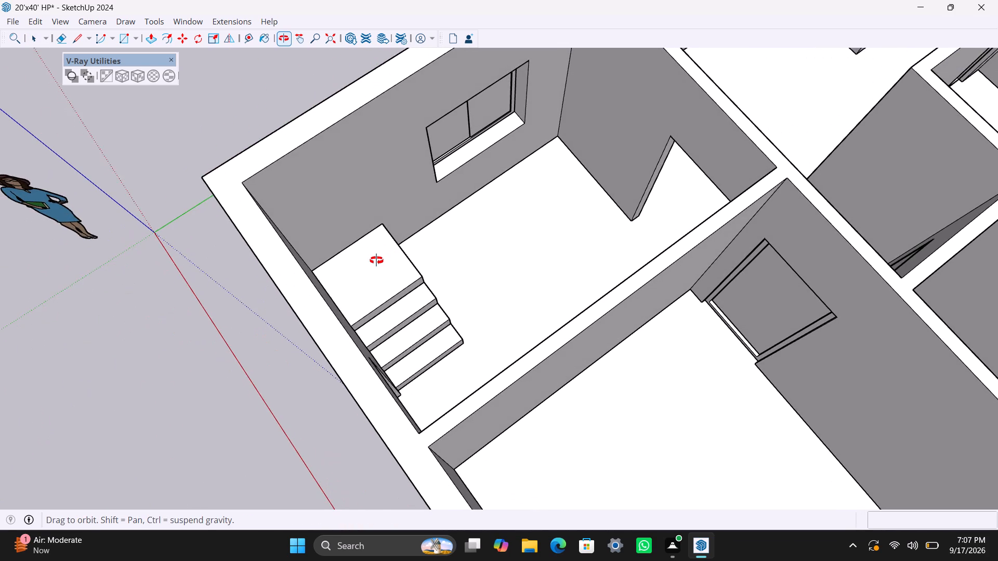
pyautogui.moveTo(376, 260); pyautogui.dragTo(376, 294, button='middle')
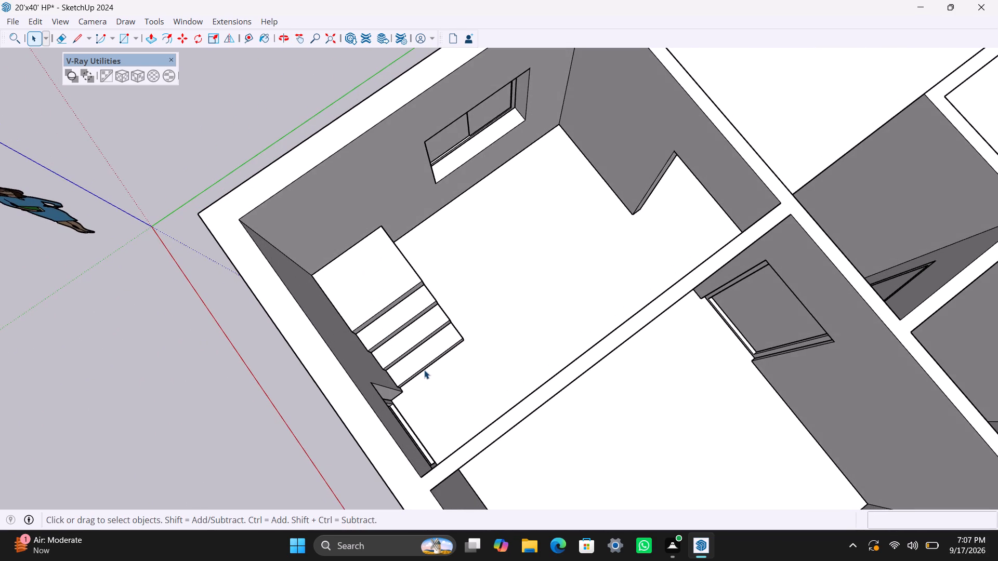
pyautogui.scroll(1, 417, 368)
pyautogui.scroll(-1, 417, 368)
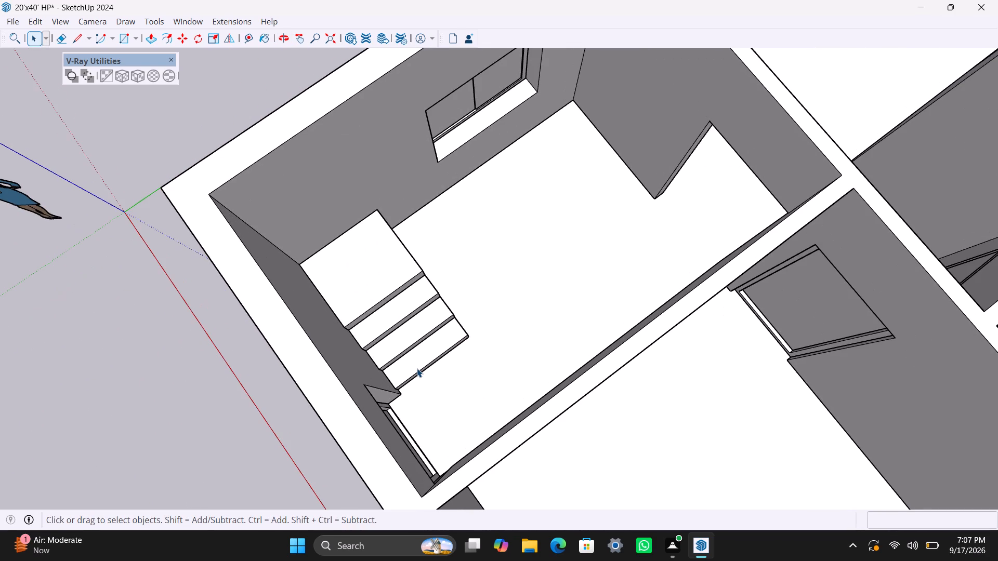
pyautogui.scroll(-1, 417, 368)
pyautogui.scroll(1, 417, 368)
pyautogui.scroll(-1, 417, 368)
pyautogui.scroll(1, 417, 368)
pyautogui.scroll(-1, 417, 368)
pyautogui.scroll(2, 417, 368)
pyautogui.scroll(-2, 417, 368)
pyautogui.scroll(1, 417, 368)
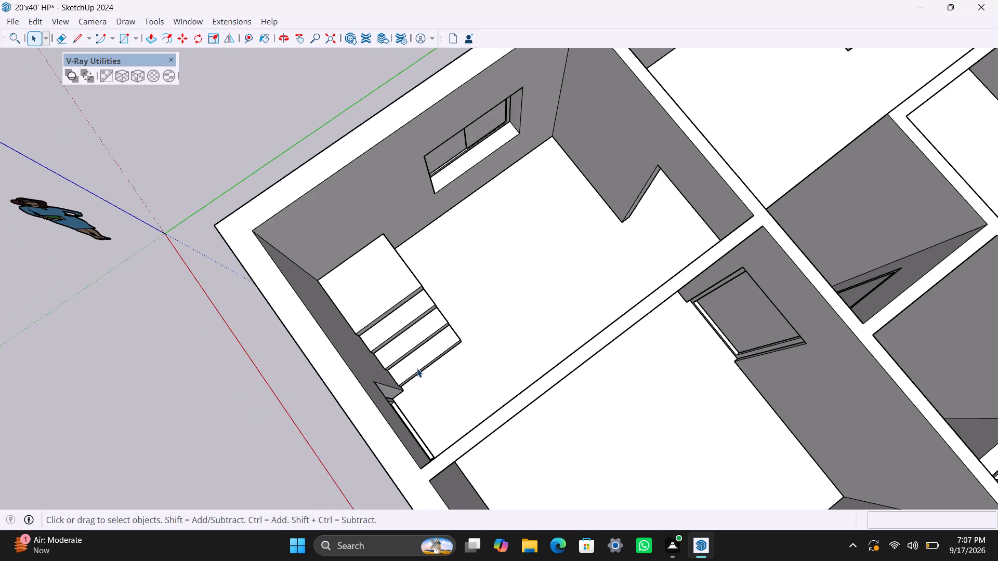
pyautogui.scroll(2, 417, 368)
pyautogui.scroll(-5, 417, 355)
pyautogui.scroll(5, 417, 355)
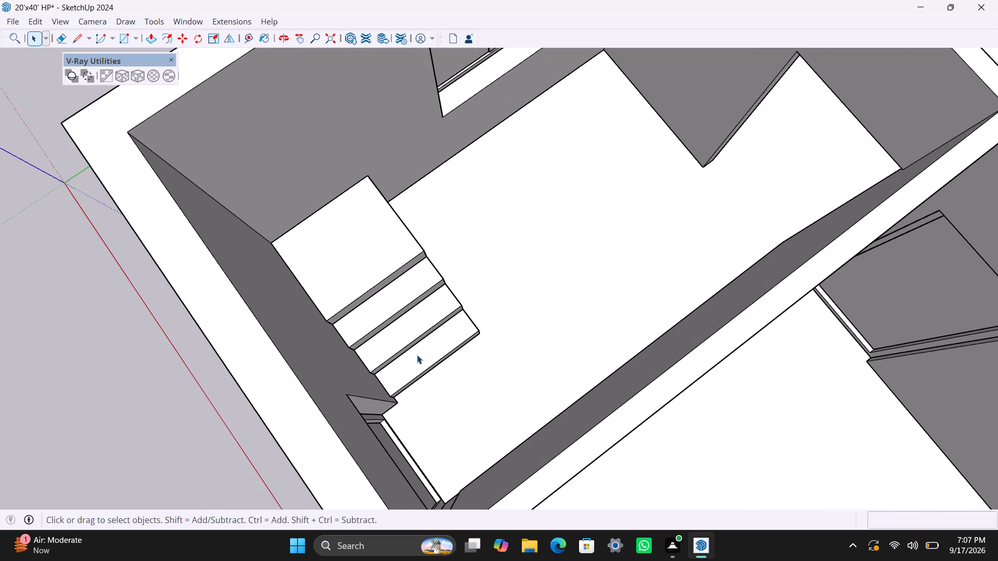
pyautogui.scroll(4, 417, 354)
pyautogui.scroll(-4, 417, 354)
pyautogui.scroll(2, 417, 354)
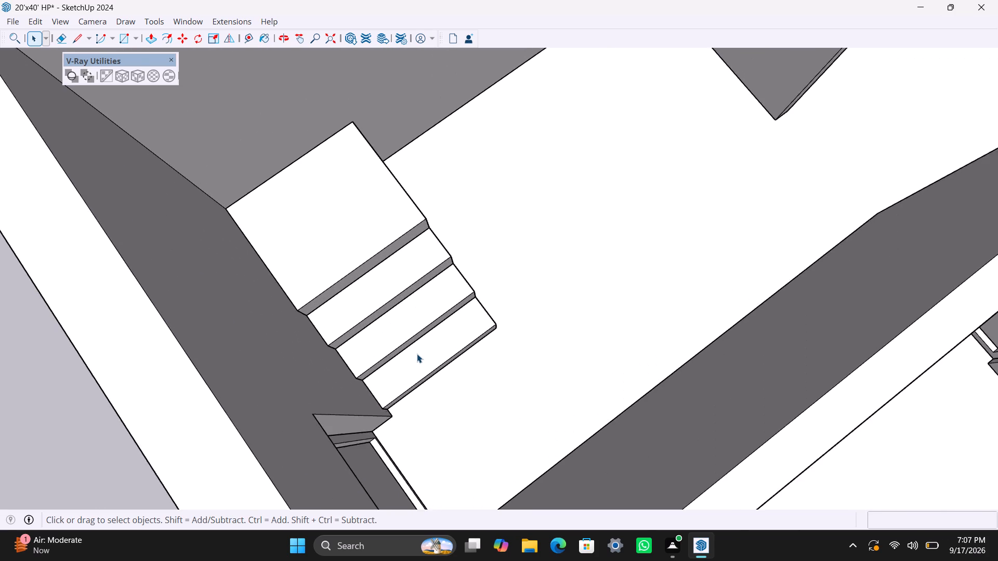
pyautogui.scroll(2, 417, 354)
pyautogui.scroll(-5, 417, 354)
pyautogui.scroll(4, 417, 354)
pyautogui.scroll(-4, 417, 354)
pyautogui.scroll(5, 417, 354)
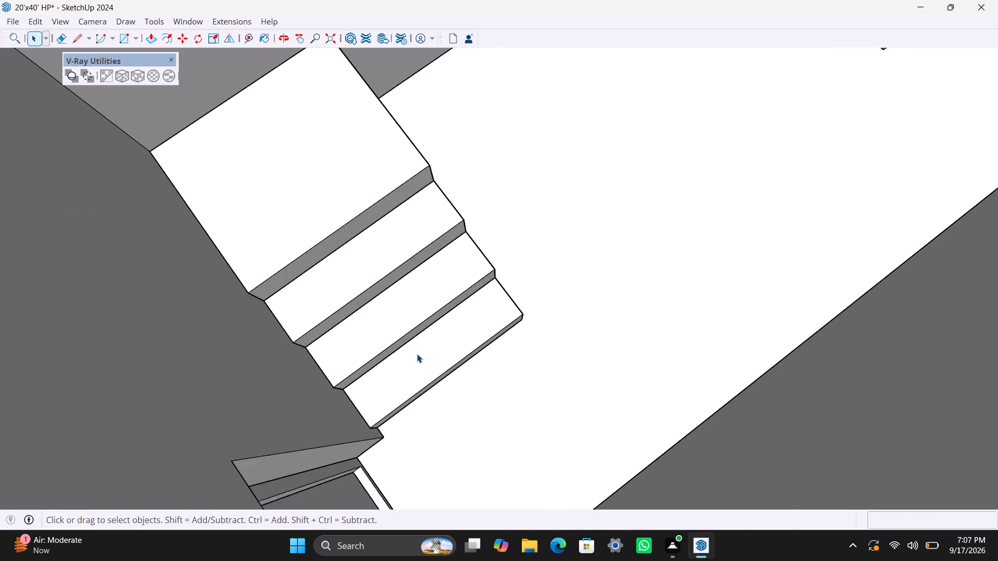
pyautogui.scroll(-9, 417, 354)
pyautogui.scroll(5, 417, 354)
pyautogui.scroll(-3, 417, 354)
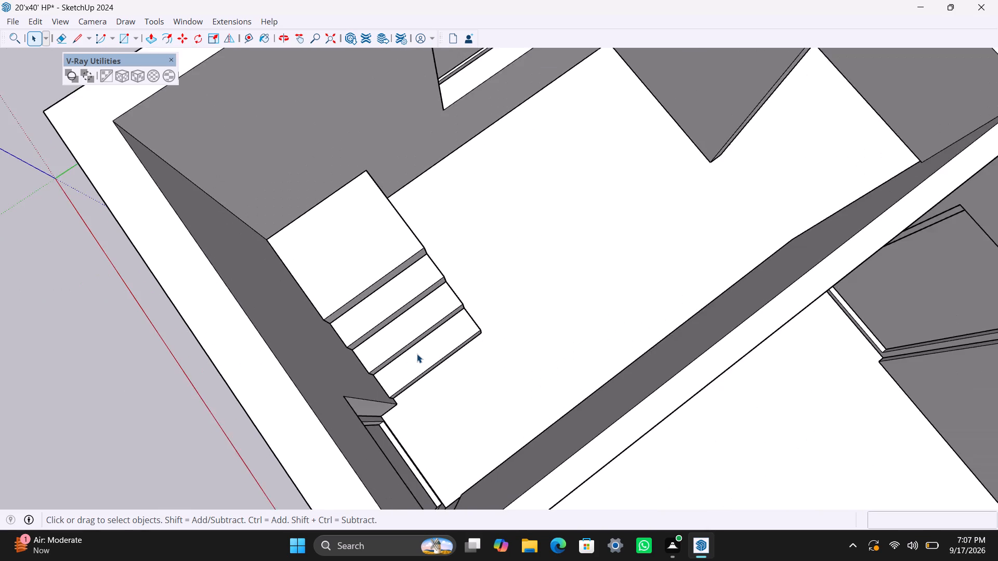
pyautogui.scroll(-1, 417, 354)
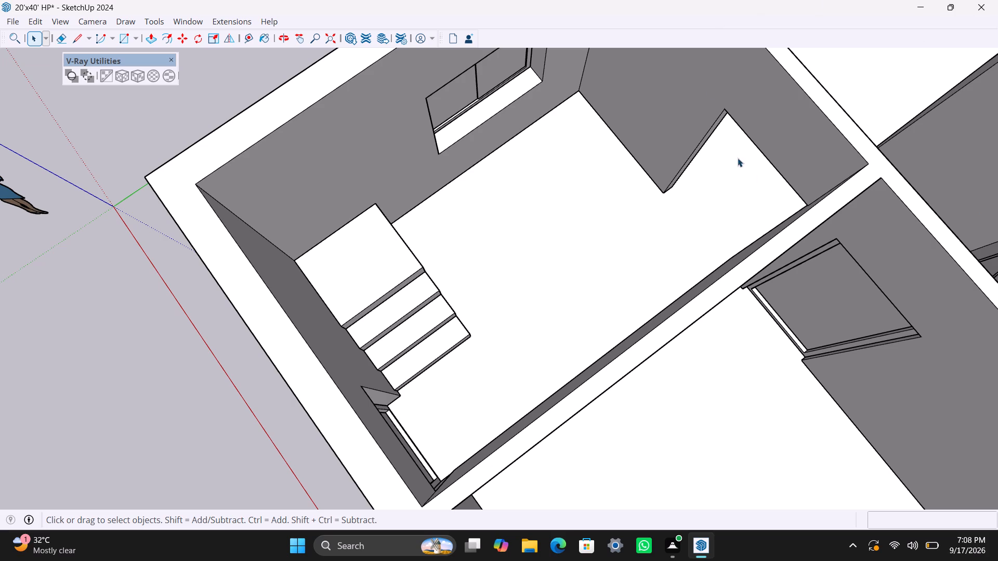
pyautogui.scroll(-1, 542, 295)
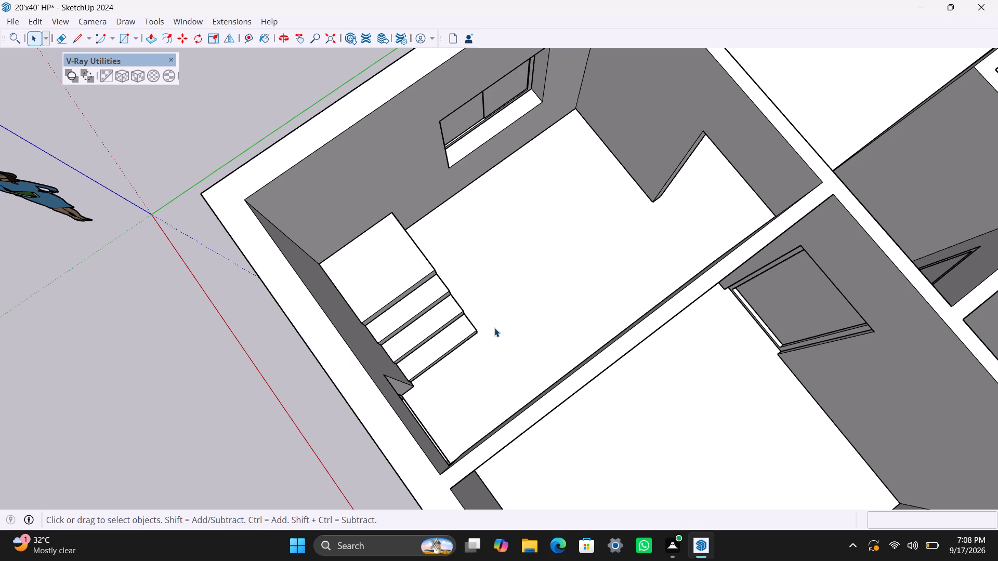
pyautogui.press('space')
# Place a guide on the stair room floor parallel to the window wall, 2'6" from the wall's base edge.
pyautogui.scroll(2, 434, 246)
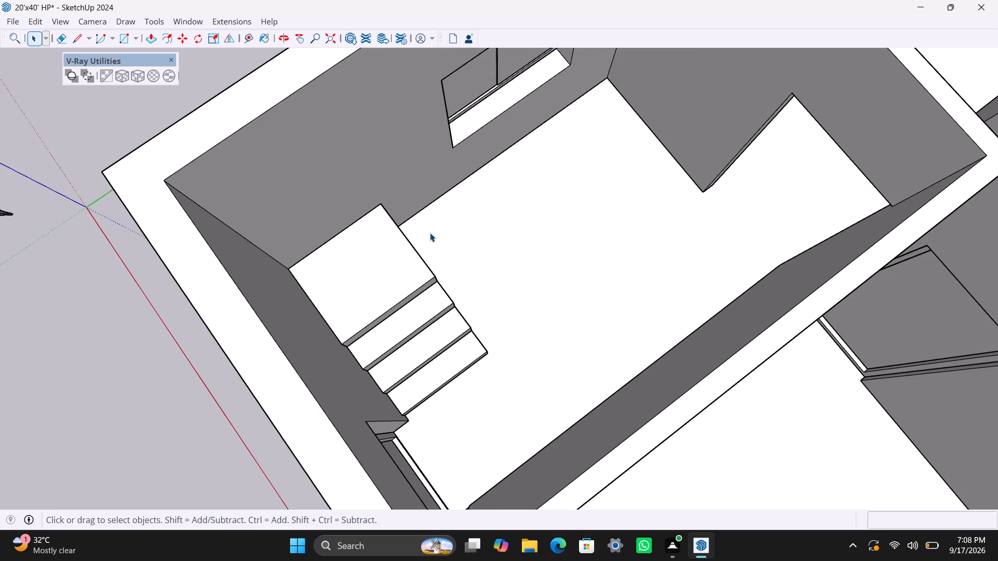
pyautogui.moveTo(433, 237); pyautogui.dragTo(447, 244, button='middle')
pyautogui.press('t')
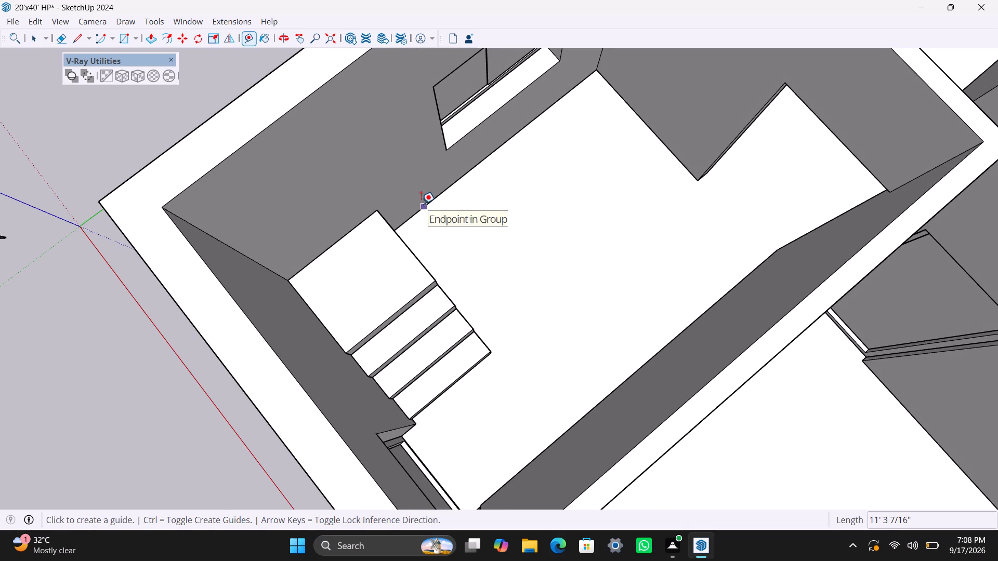
pyautogui.moveTo(421, 204); pyautogui.dragTo(421, 209)
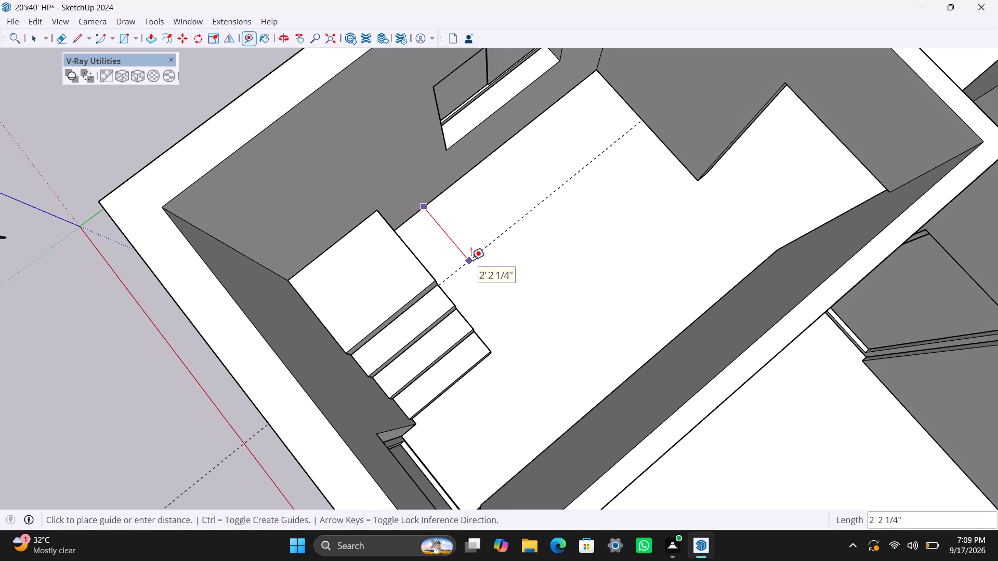
pyautogui.write('2\'6"')
pyautogui.press('Return')
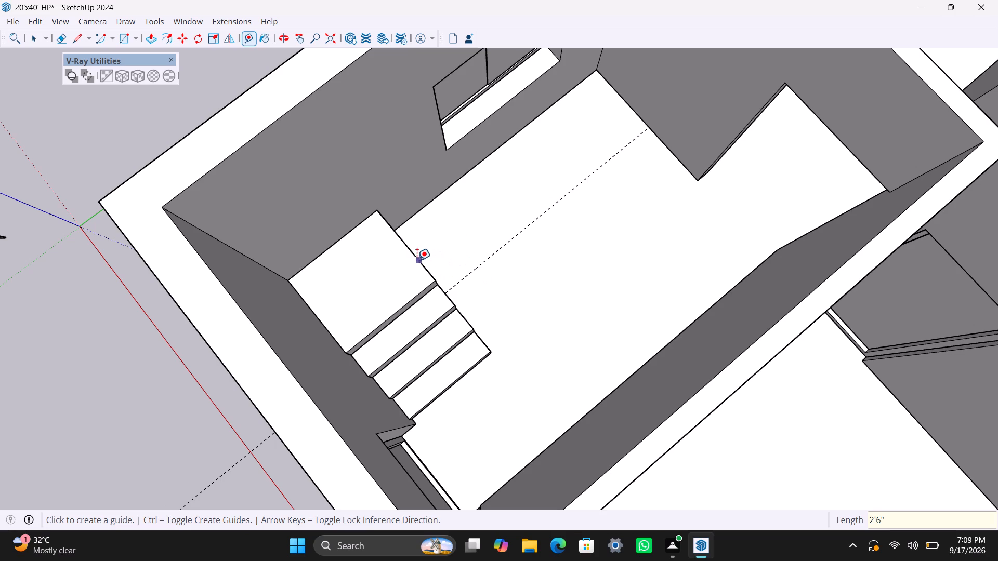
# Place a guide on the floor 3' from the base of the wall opposite the flight, perpendicular to the window wall.
pyautogui.scroll(-2, 472, 286)
pyautogui.moveTo(504, 289); pyautogui.dragTo(395, 315, button='middle')
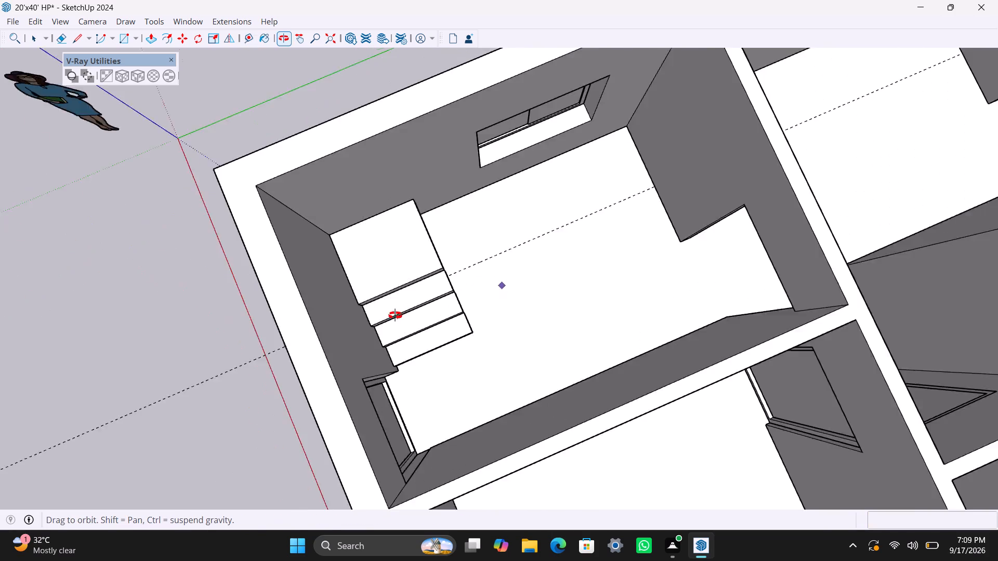
pyautogui.moveTo(395, 315); pyautogui.dragTo(347, 317, button='middle')
pyautogui.click(679, 213)
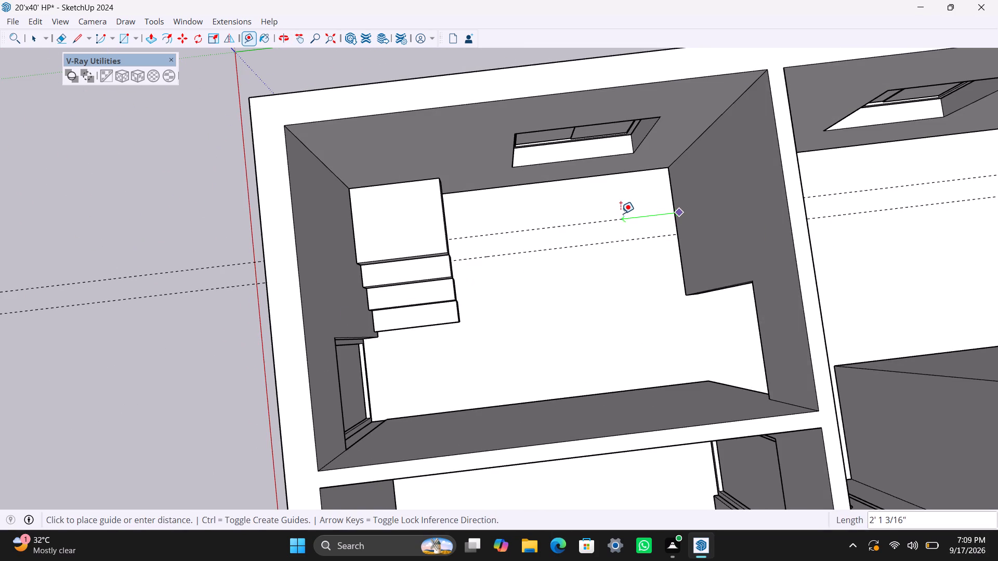
pyautogui.press('space')
pyautogui.press('t')
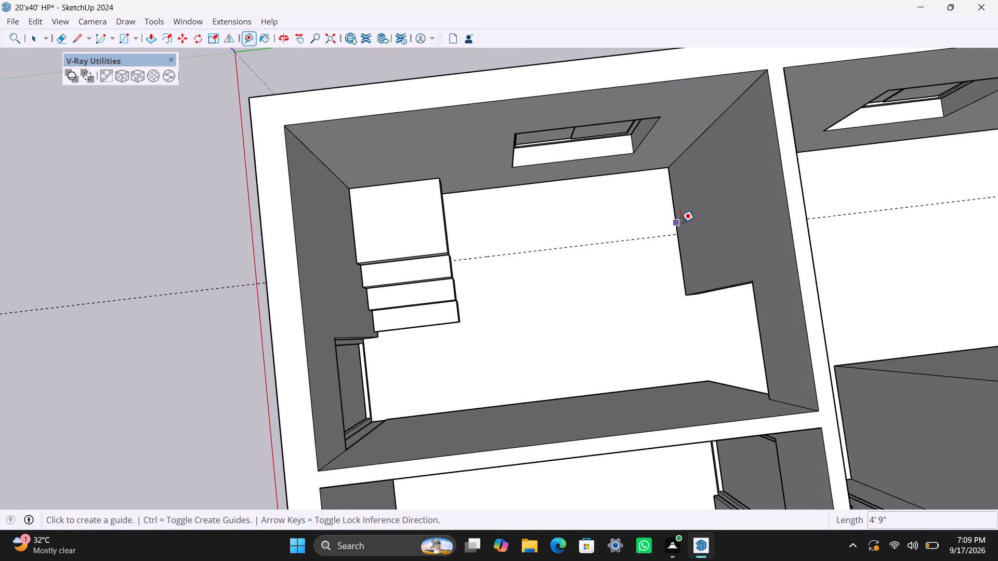
pyautogui.click(679, 220)
pyautogui.write("3'")
pyautogui.press('Return')
# Place a guide 3' from the wall the flight runs along, measured at the foot of the bottom step.
pyautogui.scroll(-2, 493, 338)
pyautogui.moveTo(485, 335); pyautogui.dragTo(408, 313, button='middle')
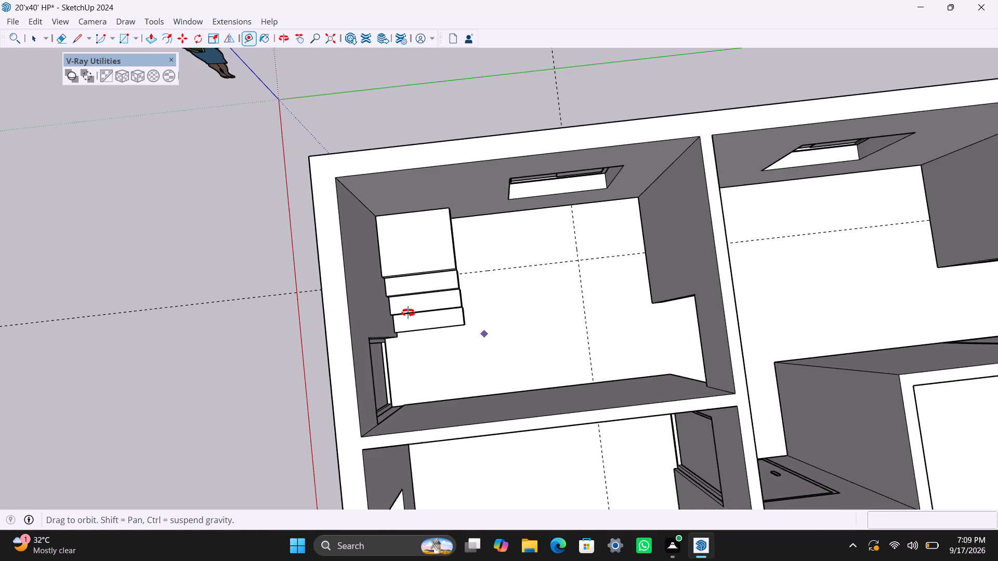
pyautogui.moveTo(408, 313); pyautogui.dragTo(382, 306, button='middle')
pyautogui.scroll(13, 384, 305)
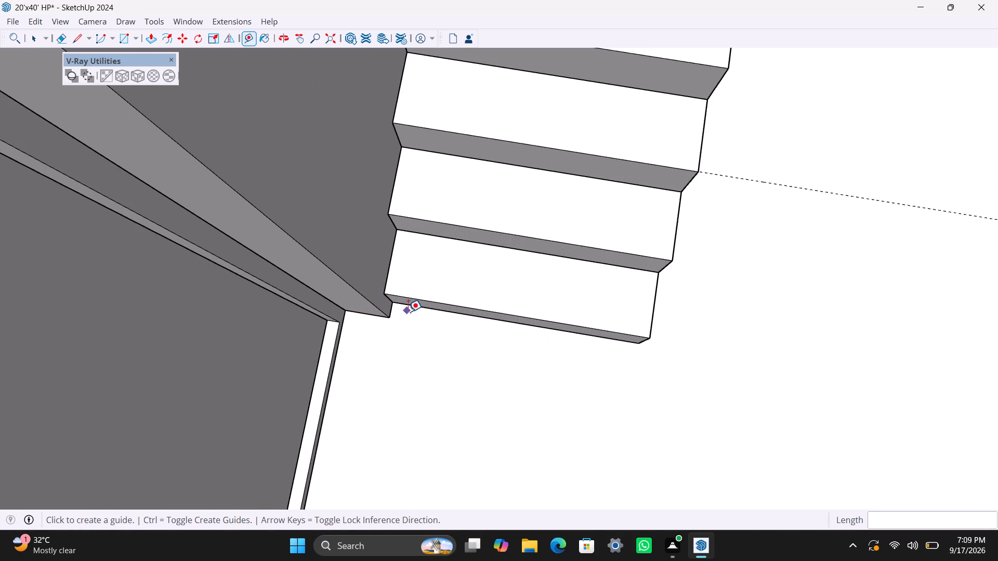
pyautogui.scroll(3, 408, 312)
pyautogui.click(389, 306)
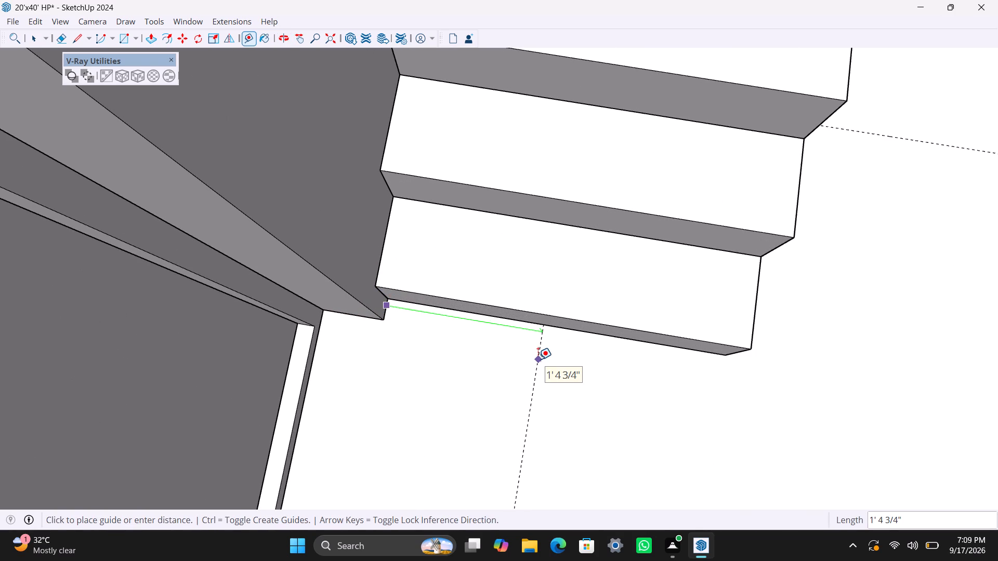
pyautogui.write("3'")
pyautogui.press('Return')
pyautogui.press('space')
# Place a parallel guide 9" from the guide along the flight's open side, toward the opposite wall.
pyautogui.scroll(-9, 547, 382)
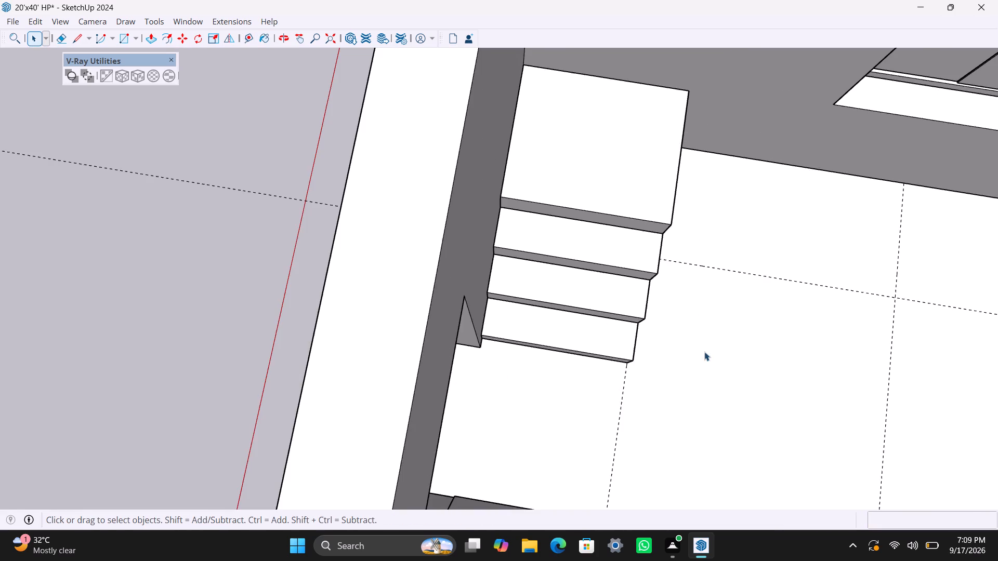
pyautogui.scroll(-2, 682, 286)
pyautogui.moveTo(685, 282); pyautogui.dragTo(475, 298, button='middle')
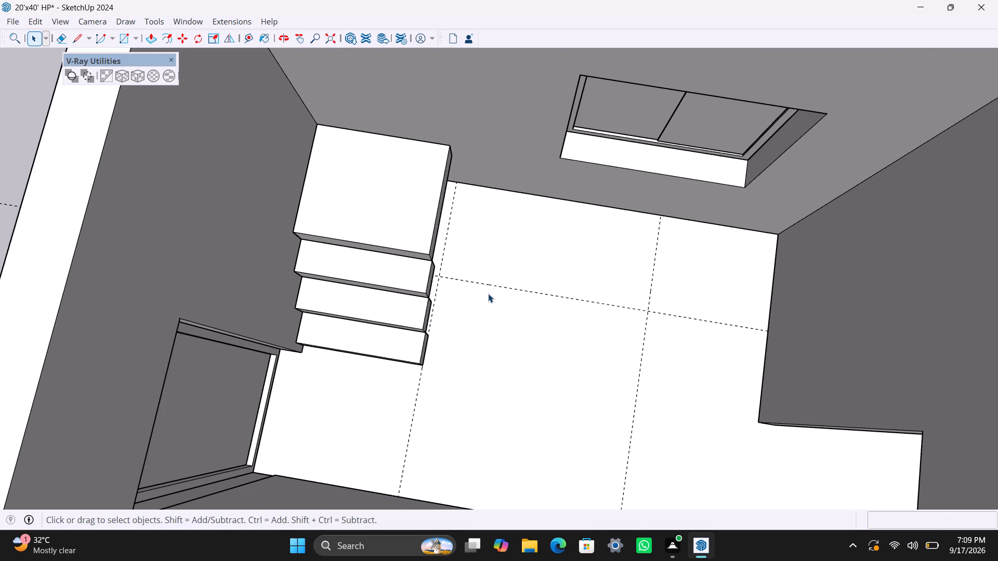
pyautogui.press('t')
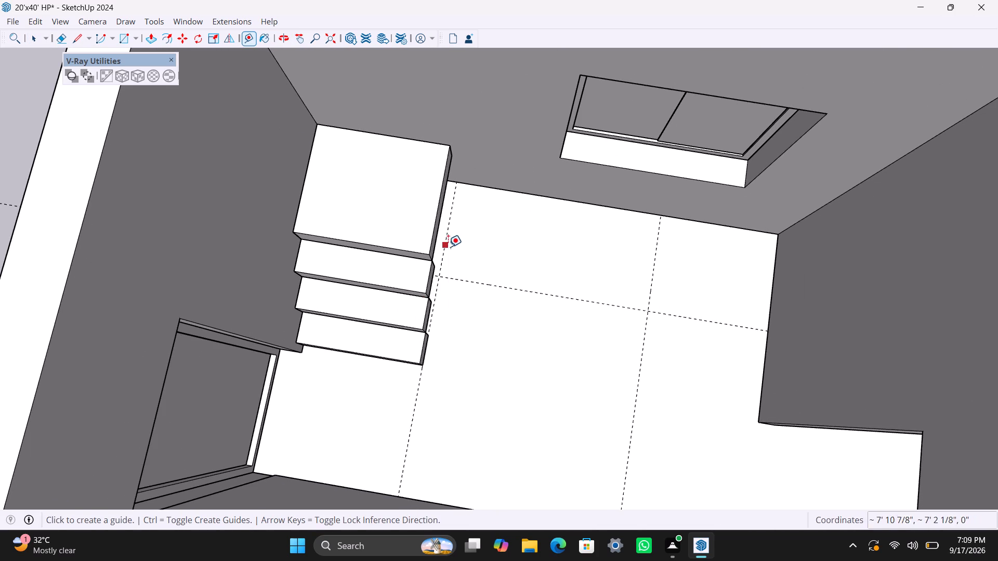
pyautogui.click(448, 247)
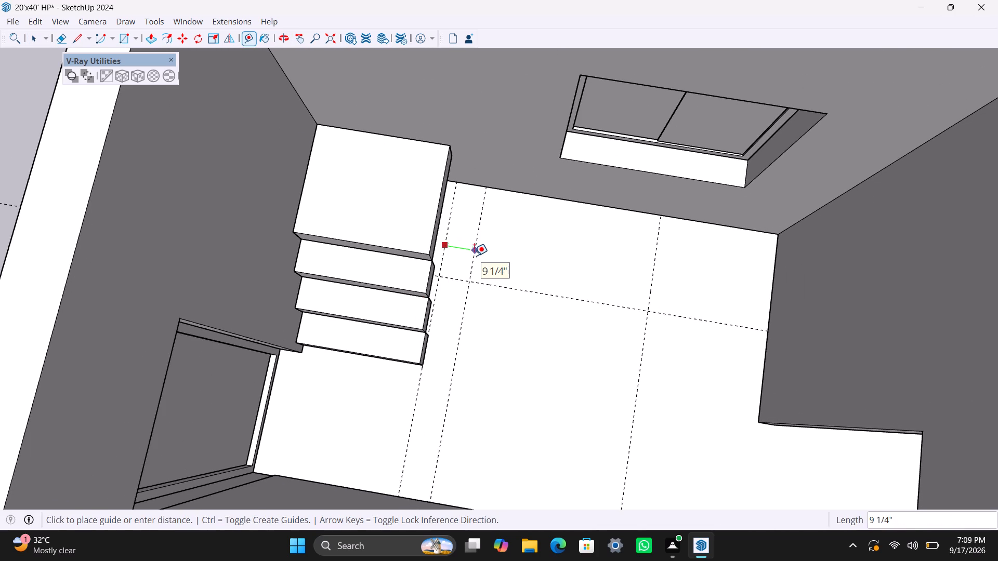
pyautogui.write('9"')
pyautogui.press('Return')
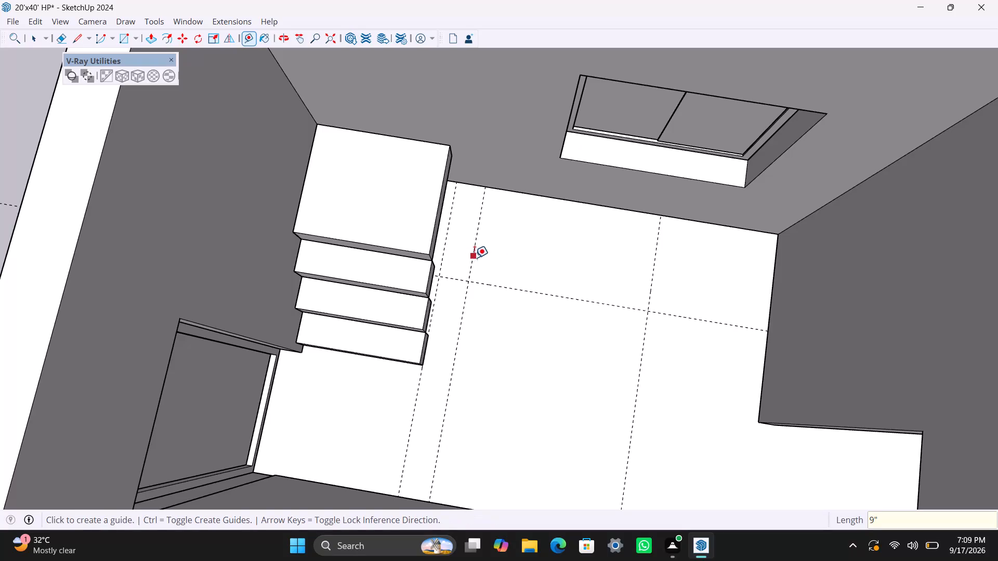
# Add two more parallel guides at 9" spacing, continuing toward the wall opposite the flight.
pyautogui.click(476, 243)
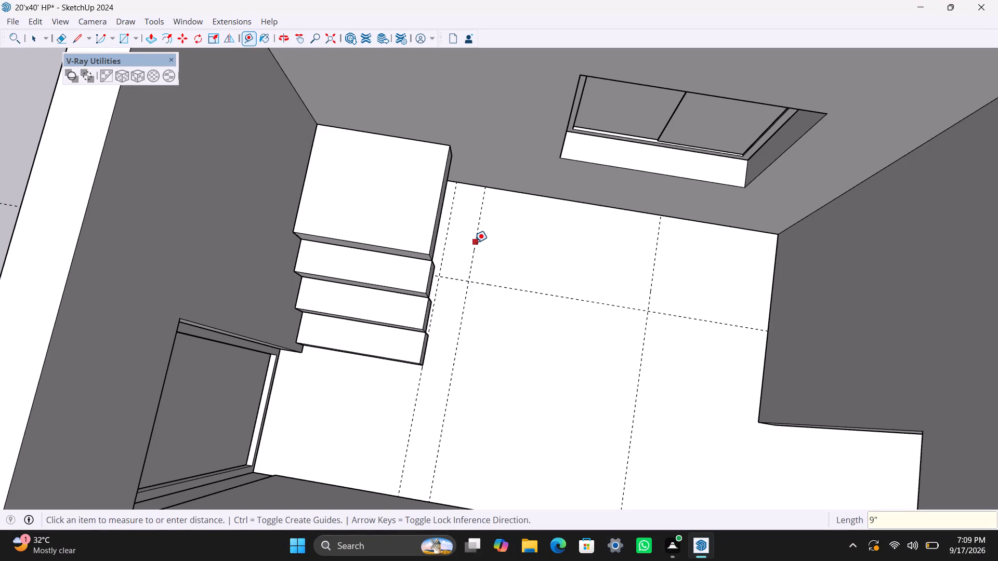
pyautogui.click(475, 243)
pyautogui.press('space')
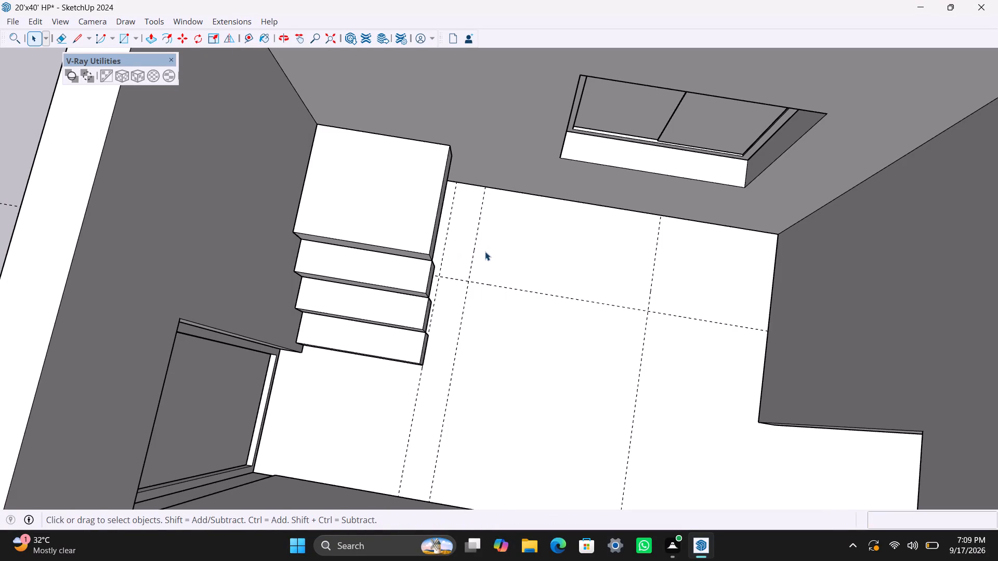
pyautogui.press('t')
pyautogui.click(478, 238)
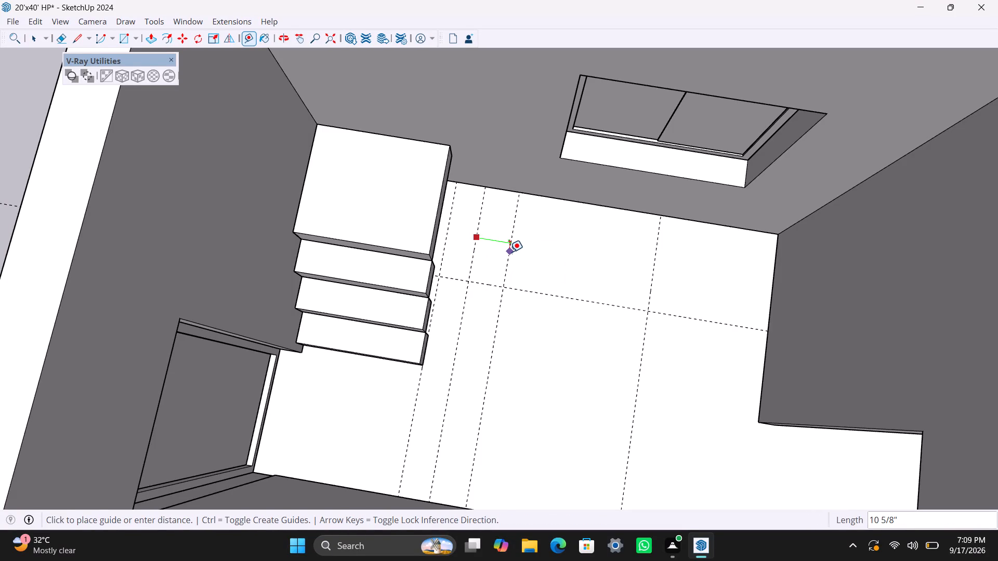
pyautogui.write('9"')
pyautogui.press('Return')
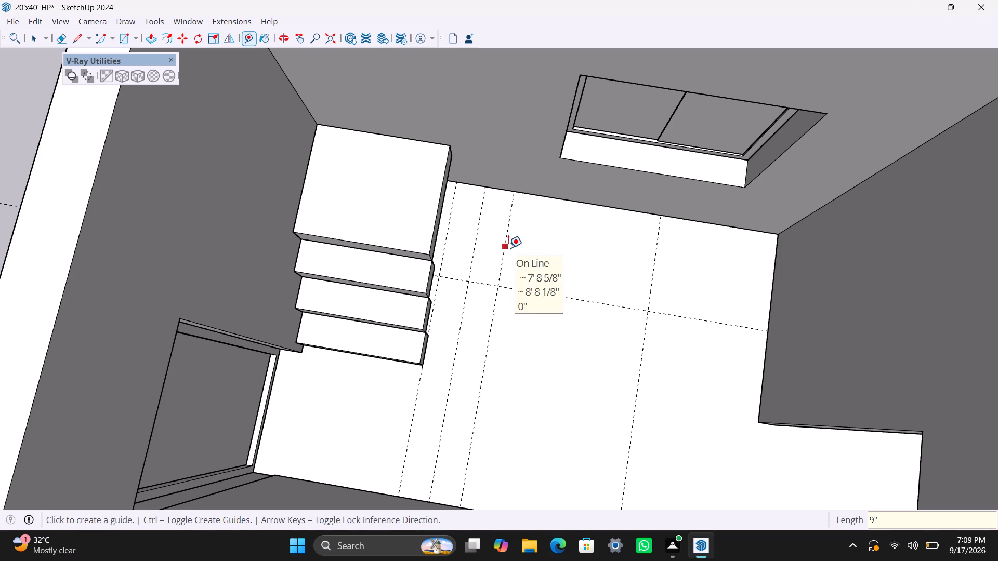
pyautogui.click(508, 248)
pyautogui.write('9"')
pyautogui.press('Return')
# Add three more parallel floor guides at 9" spacing, continuing from the last one toward the wall opposite the flight.
pyautogui.click(538, 252)
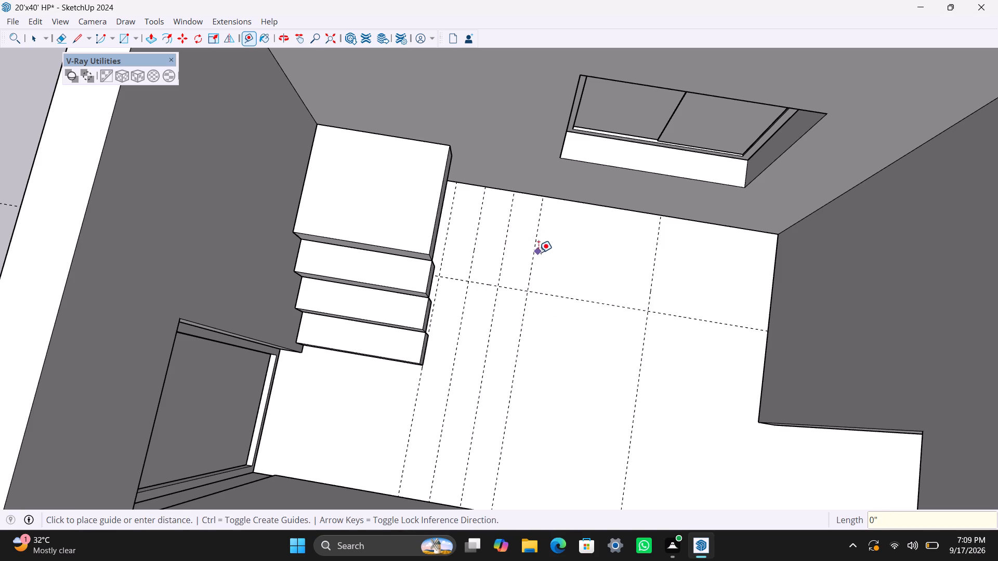
pyautogui.press('space')
pyautogui.press('t')
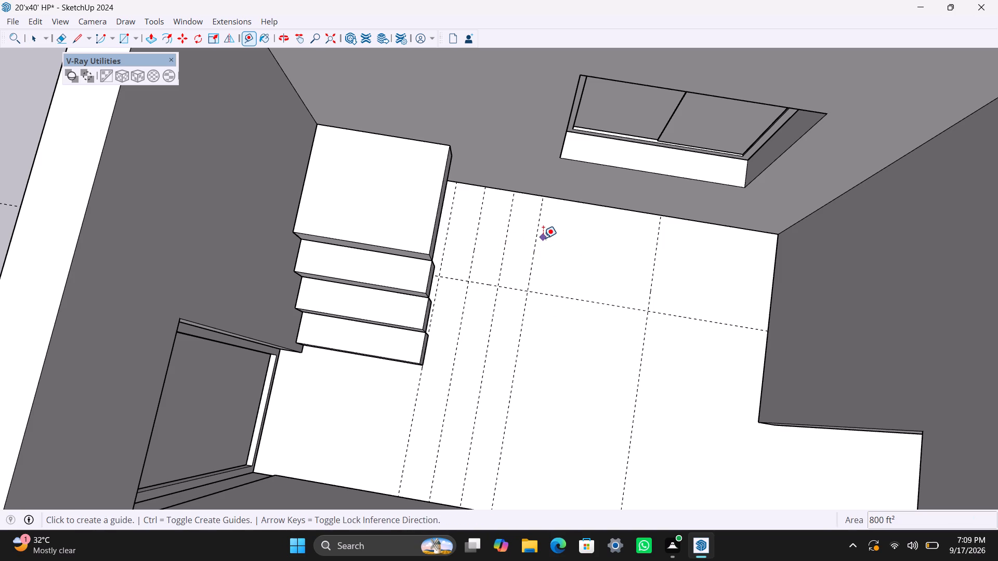
pyautogui.click(539, 228)
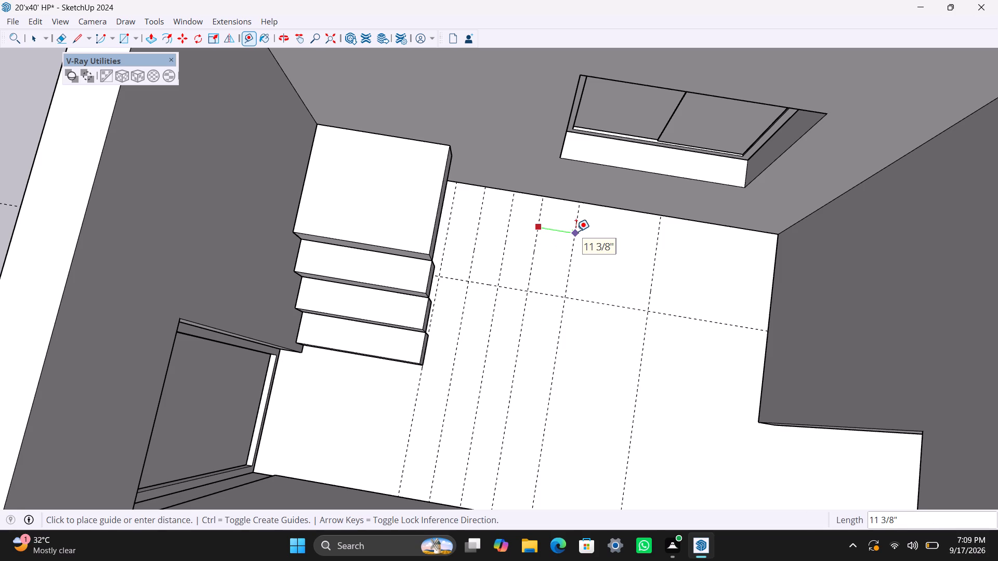
pyautogui.write('9"')
pyautogui.press('Return')
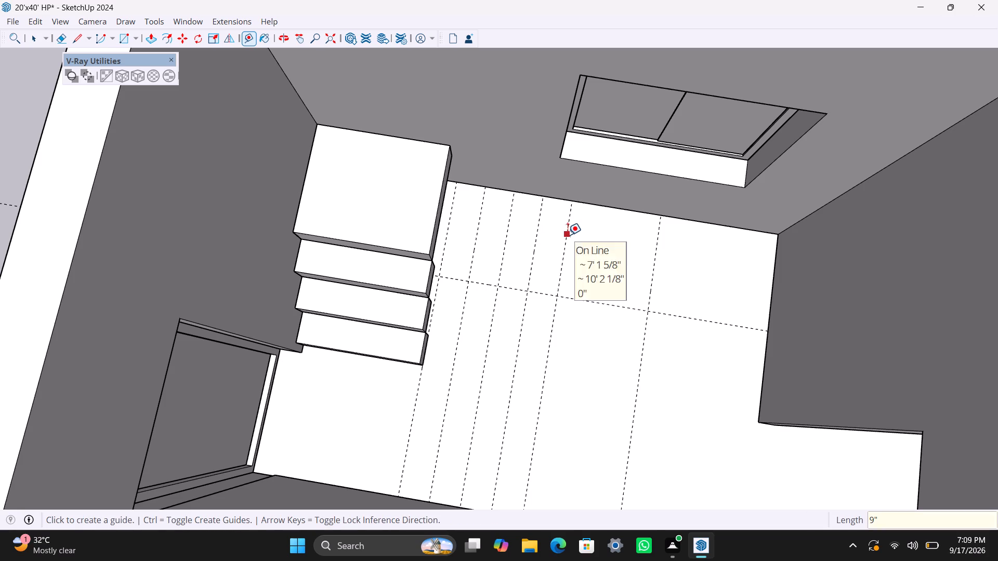
pyautogui.click(568, 235)
pyautogui.write('9"')
pyautogui.press('Return')
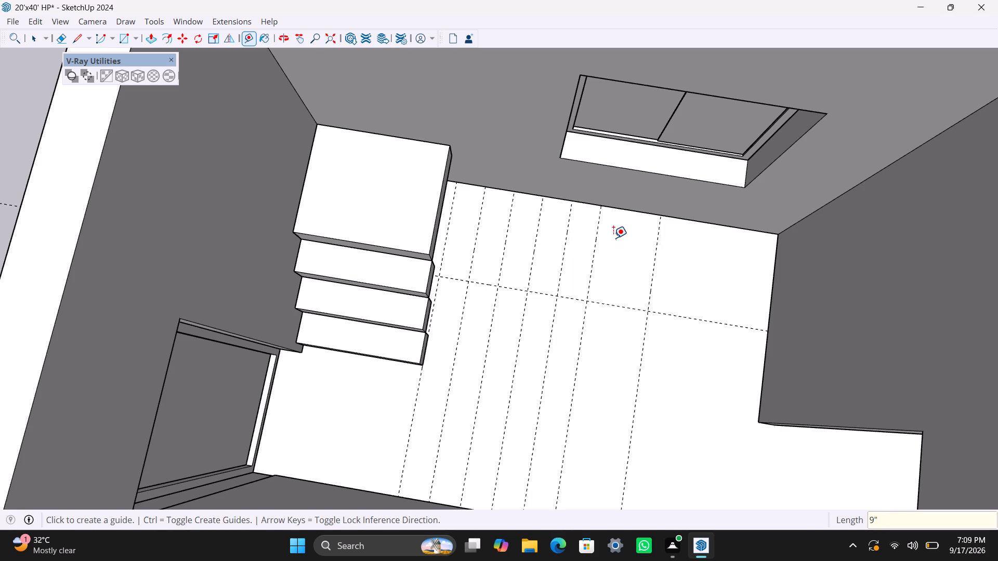
pyautogui.click(598, 246)
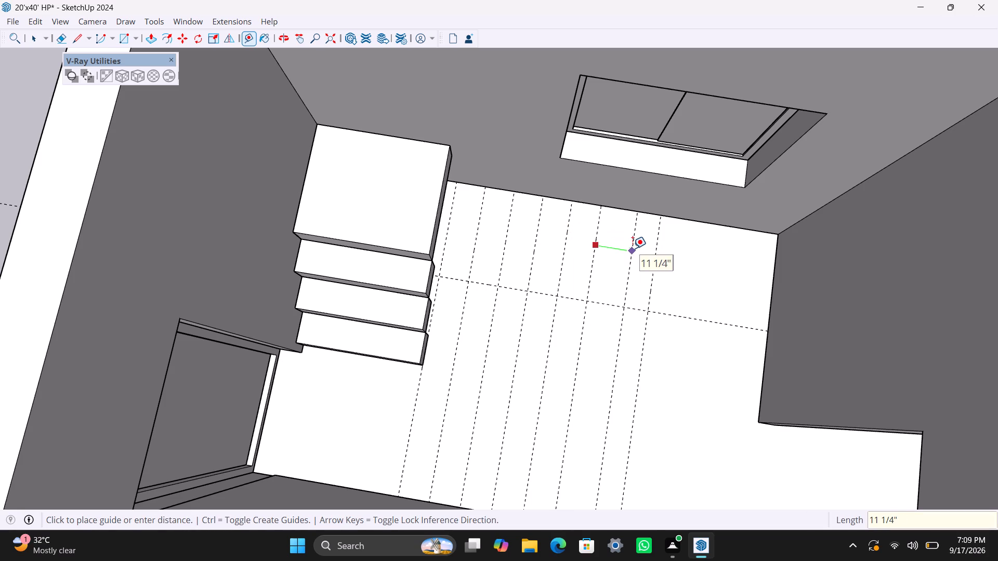
pyautogui.write('9"')
pyautogui.press('Return')
pyautogui.press('space')
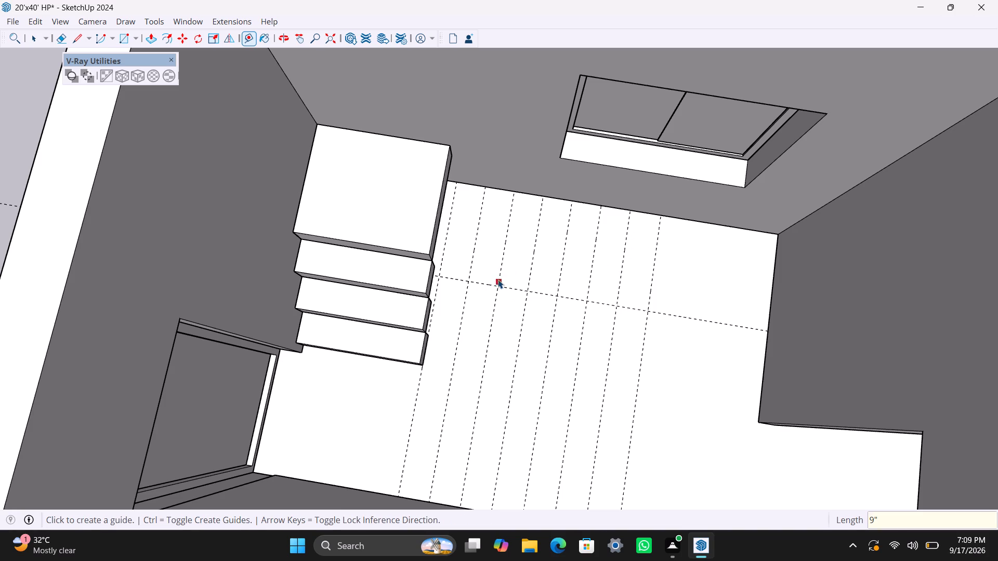
pyautogui.press('t')
pyautogui.press('space')
# Draw a 9" by 2' 6" rectangle on the floor between the first two guides, against the window wall, and make it a group.
pyautogui.press('r')
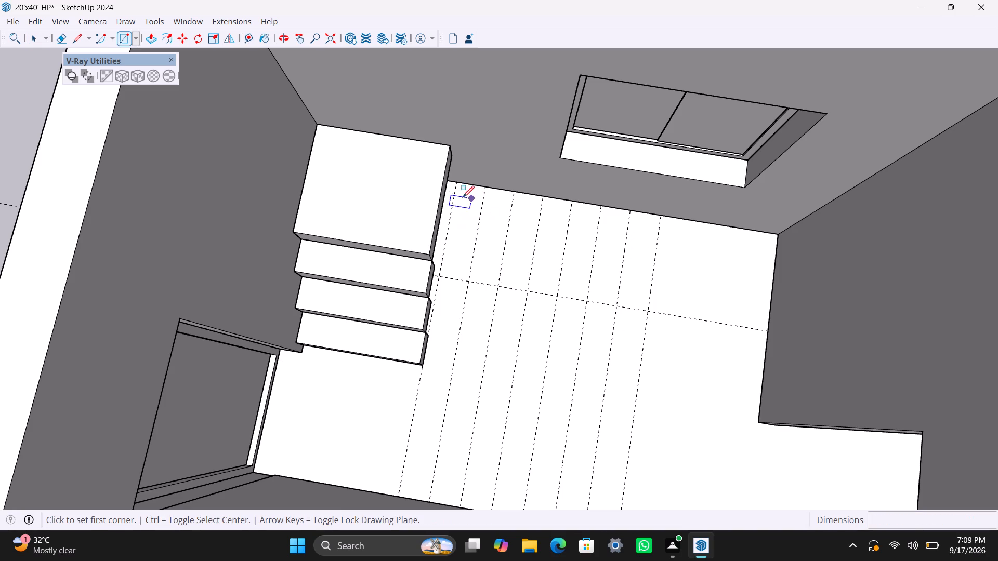
pyautogui.moveTo(457, 183); pyautogui.dragTo(456, 203)
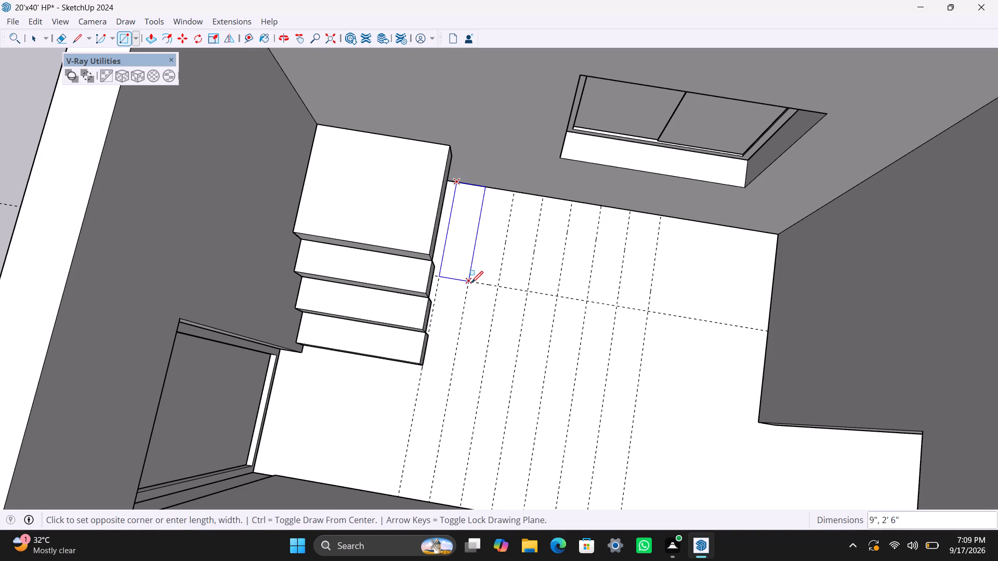
pyautogui.click(471, 283)
pyautogui.press('space')
pyautogui.doubleClick(467, 260)
pyautogui.rightClick(466, 260)
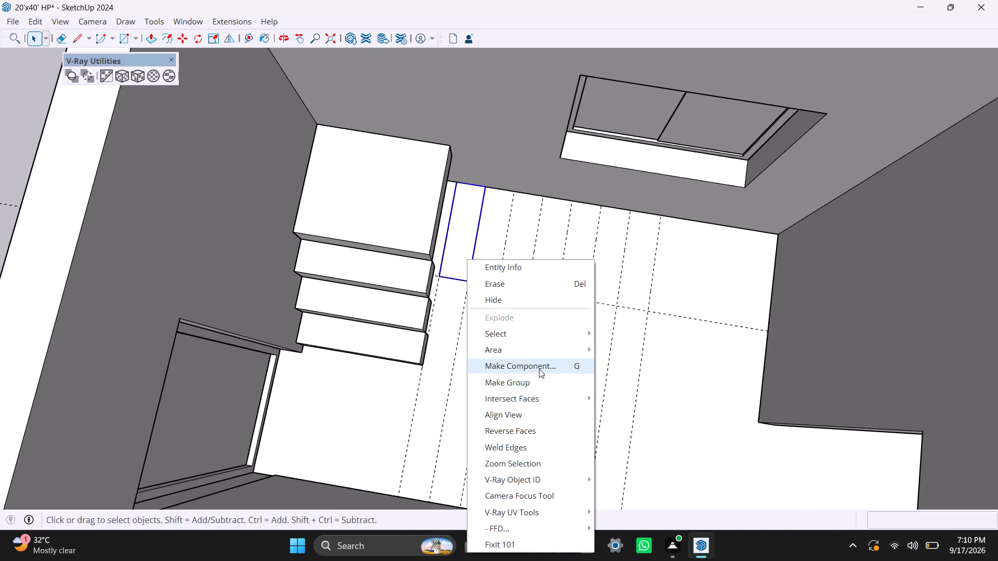
pyautogui.click(539, 378)
# Extrude the grouped rectangle's face up 8" with Push/Pull to form a step, and leave the group.
pyautogui.tripleClick(457, 246)
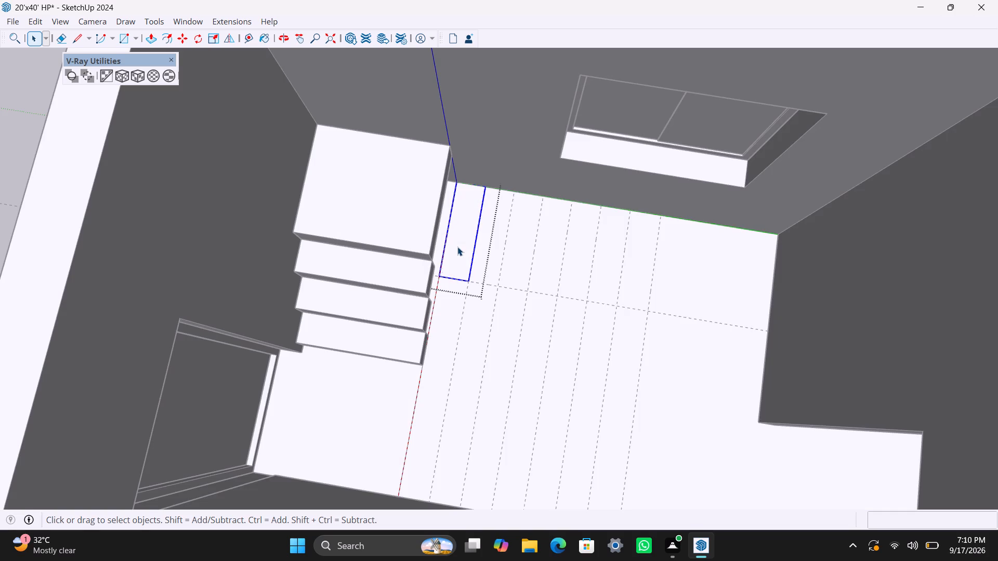
pyautogui.click(460, 249)
pyautogui.click(461, 249)
pyautogui.press('p')
pyautogui.click(461, 250)
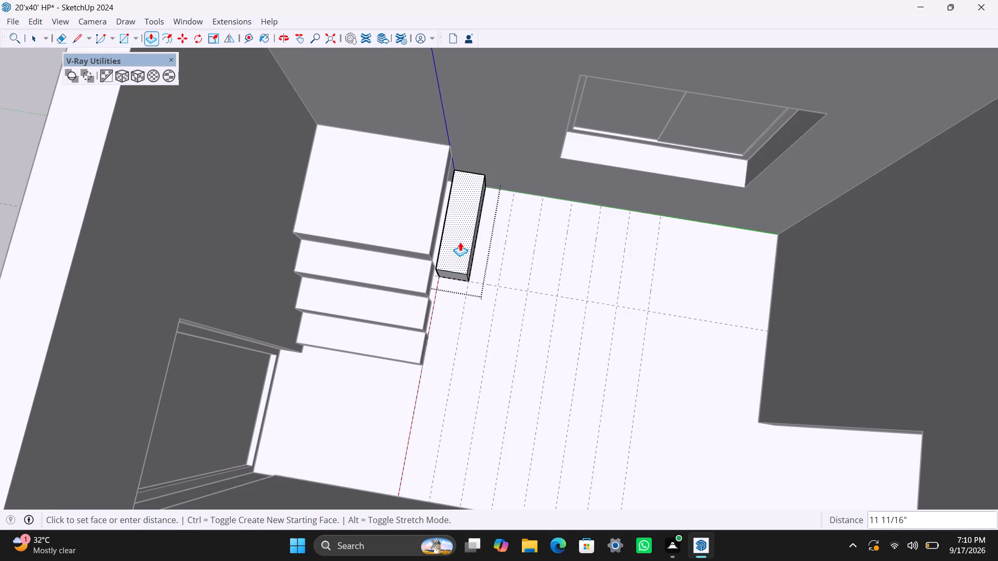
pyautogui.write('8"')
pyautogui.press('Return')
pyautogui.press('space')
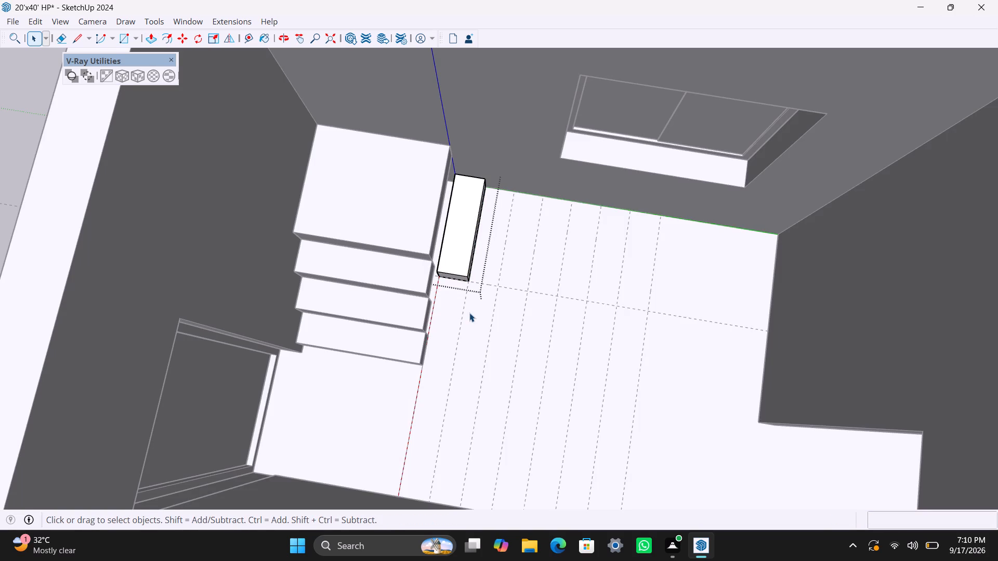
pyautogui.click(469, 313)
# Move the new step up so its lower front corner sits on the corner landing's top corner at the open side.
pyautogui.click(453, 241)
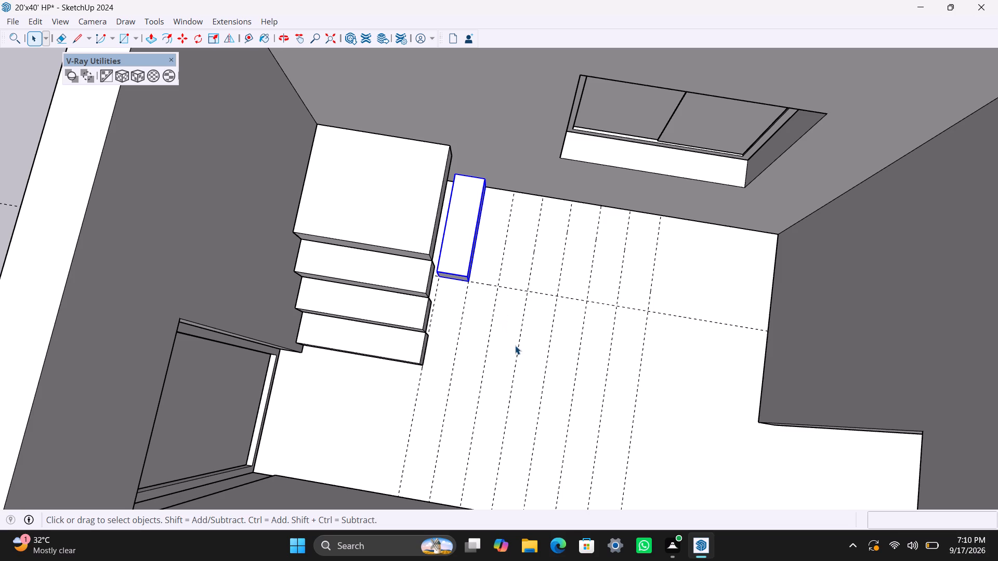
pyautogui.press('m')
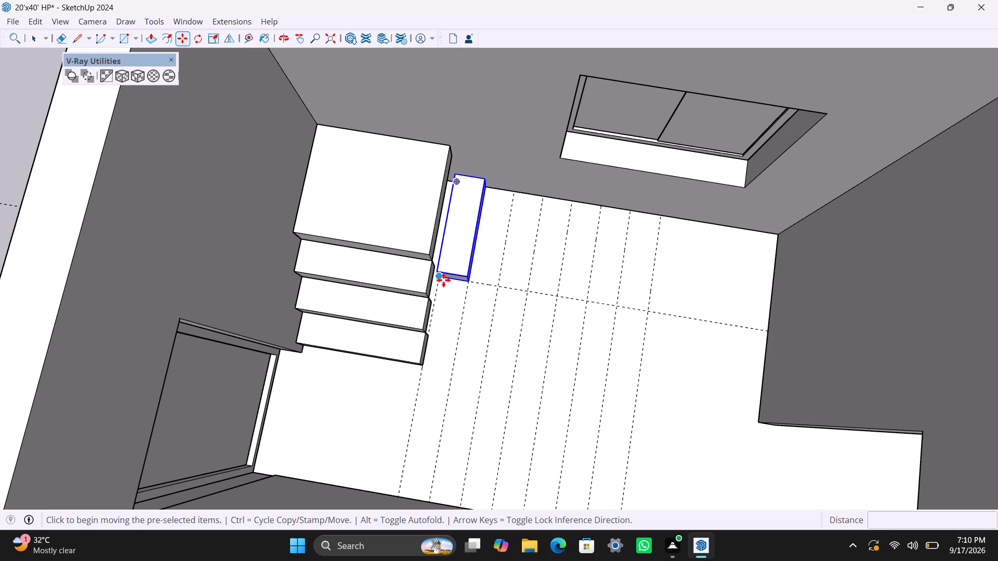
pyautogui.scroll(6, 443, 279)
pyautogui.click(480, 277)
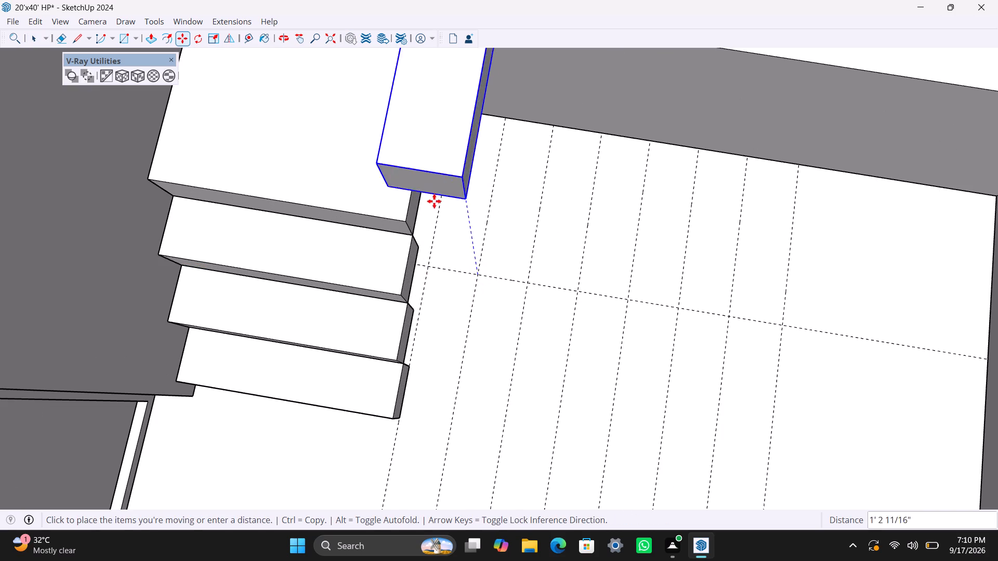
pyautogui.click(491, 245)
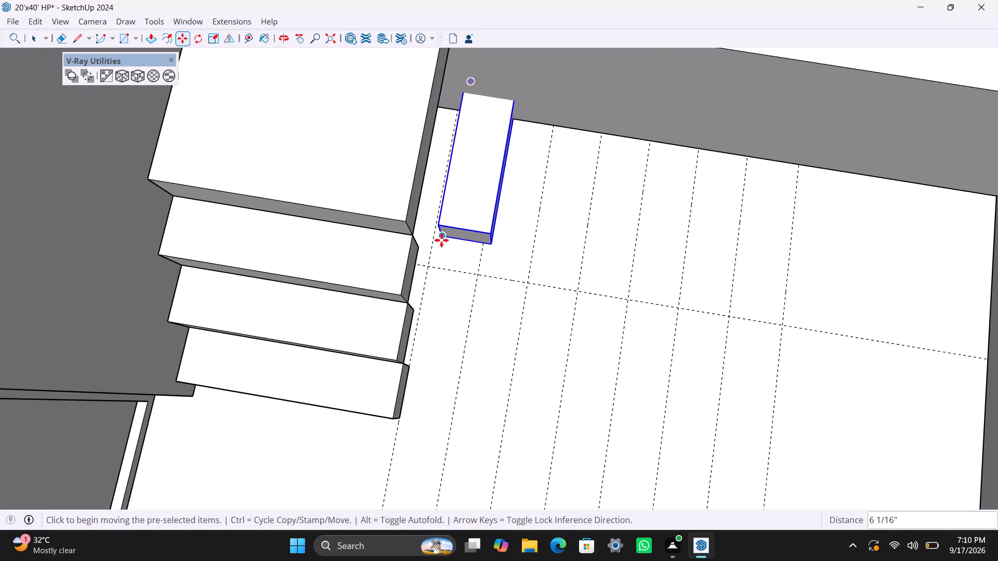
pyautogui.click(441, 240)
pyautogui.click(403, 223)
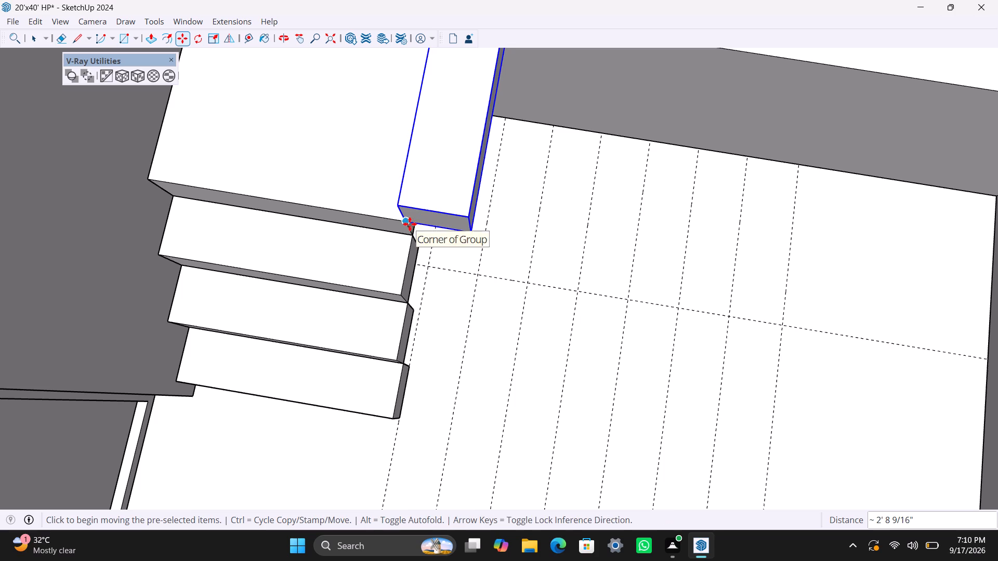
# Copy the step four times up the window wall, each copy's lower corner on the previous step's upper outer corner.
pyautogui.keyDown('ctrl'); pyautogui.click(410, 224); pyautogui.keyUp('ctrl')
pyautogui.click(466, 222)
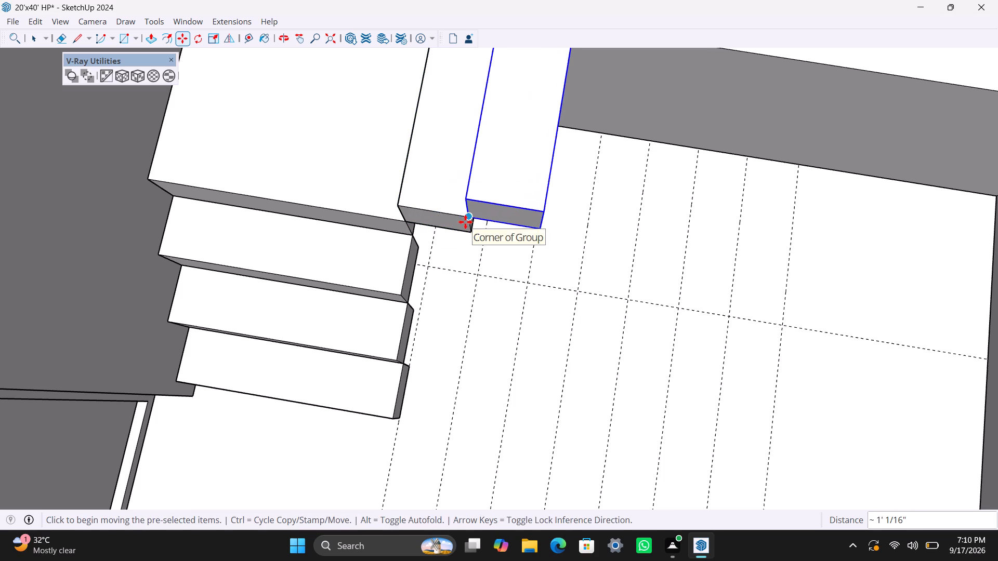
pyautogui.click(465, 222)
pyautogui.click(541, 218)
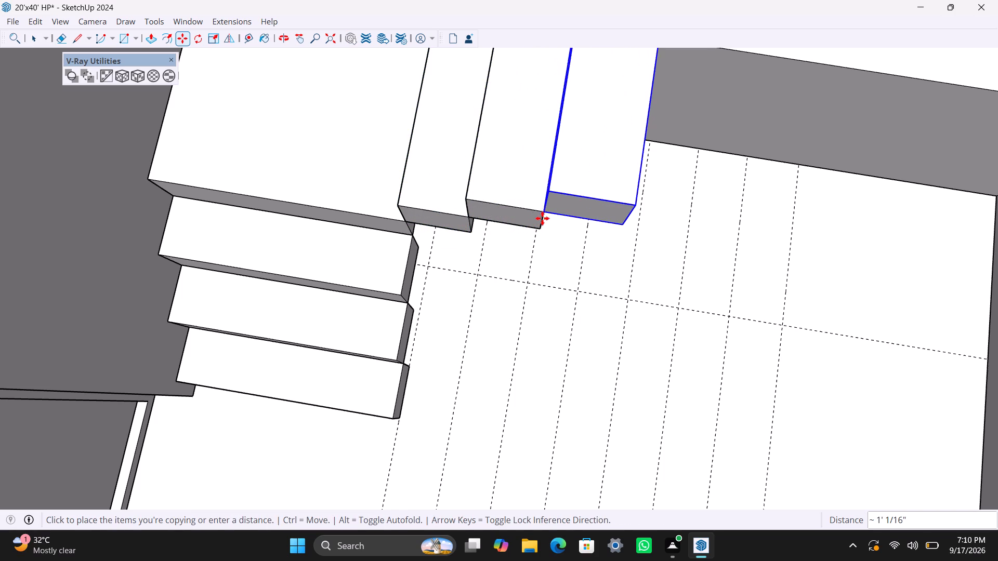
pyautogui.click(542, 218)
pyautogui.click(632, 211)
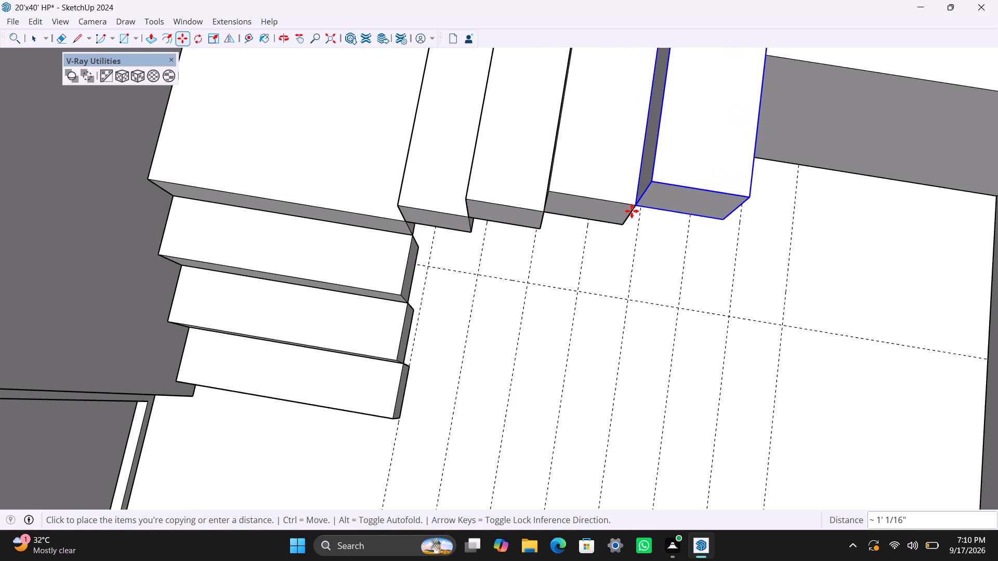
pyautogui.click(632, 211)
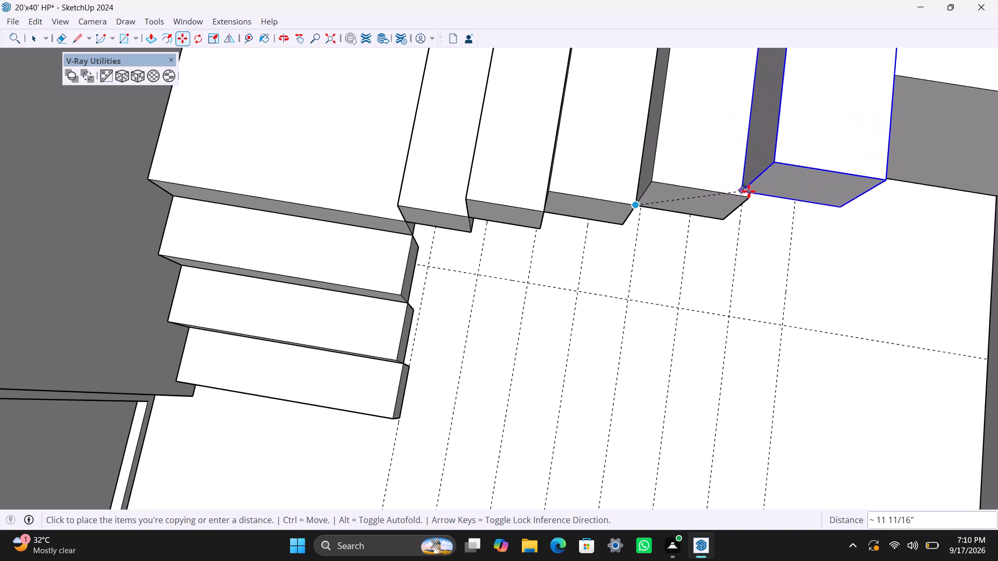
pyautogui.click(748, 191)
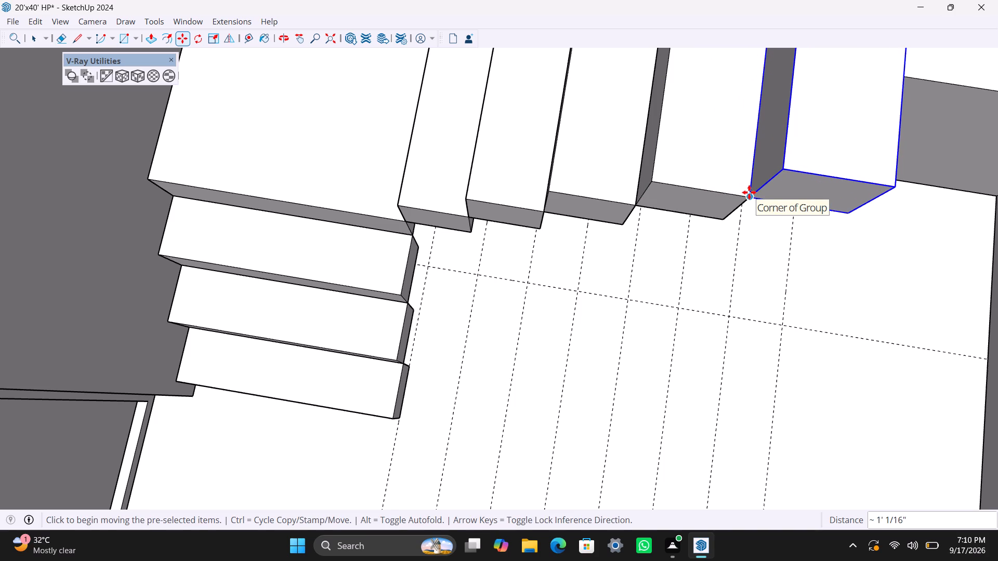
# Add three more corner-to-corner copies of the step, continuing the upper flight toward the opposite wall.
pyautogui.scroll(-7, 728, 214)
pyautogui.moveTo(699, 201); pyautogui.dragTo(579, 210, button='middle')
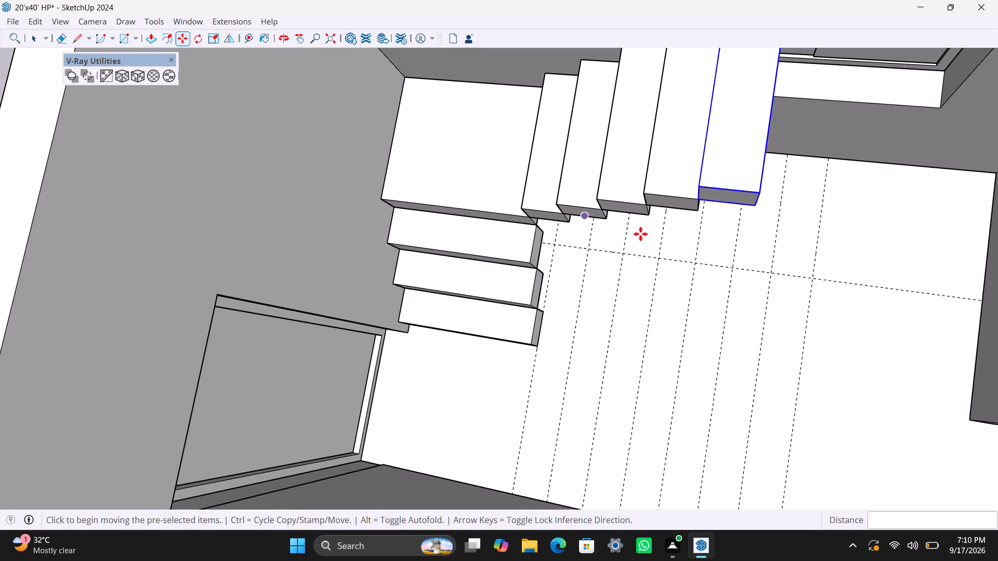
pyautogui.click(701, 196)
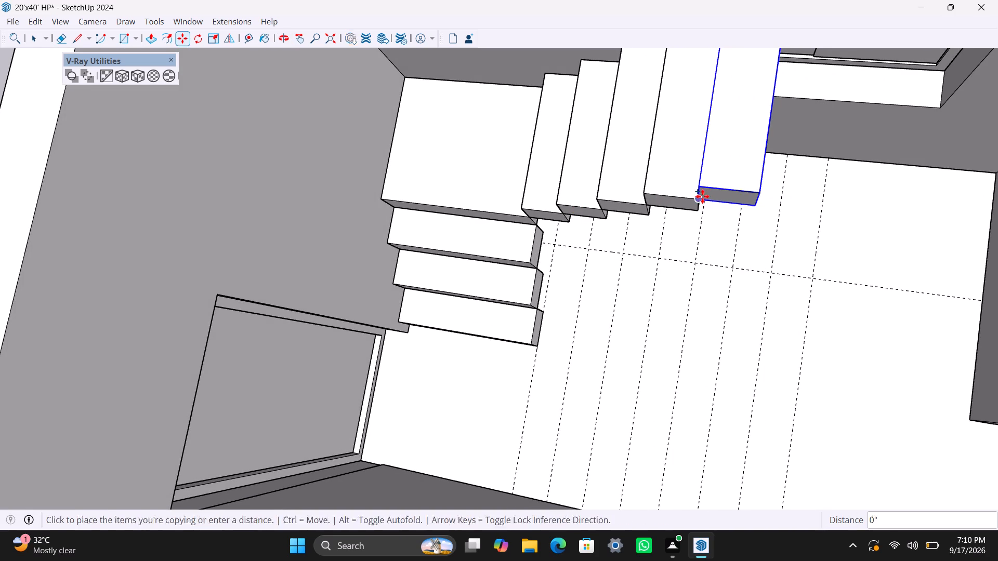
pyautogui.click(757, 195)
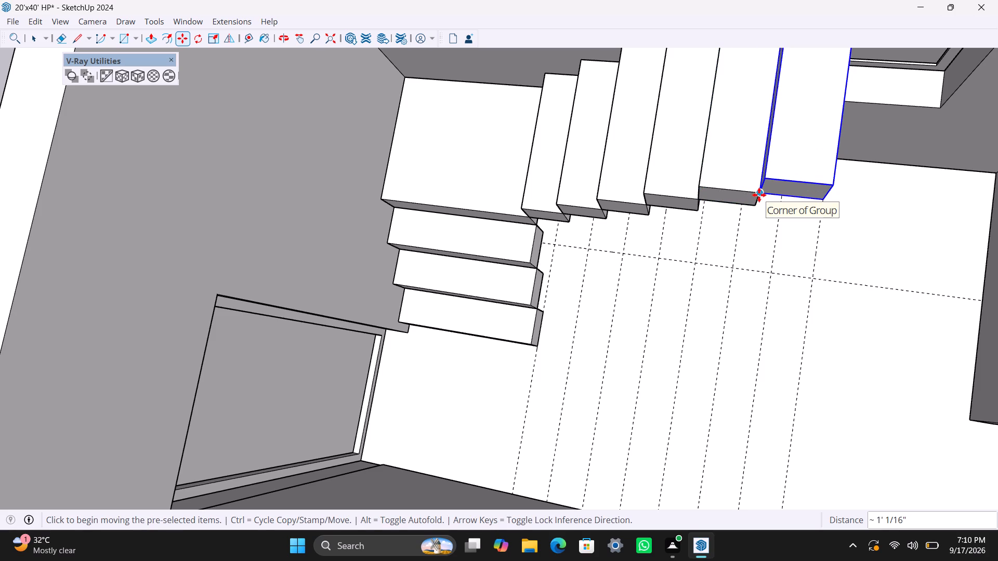
pyautogui.click(759, 195)
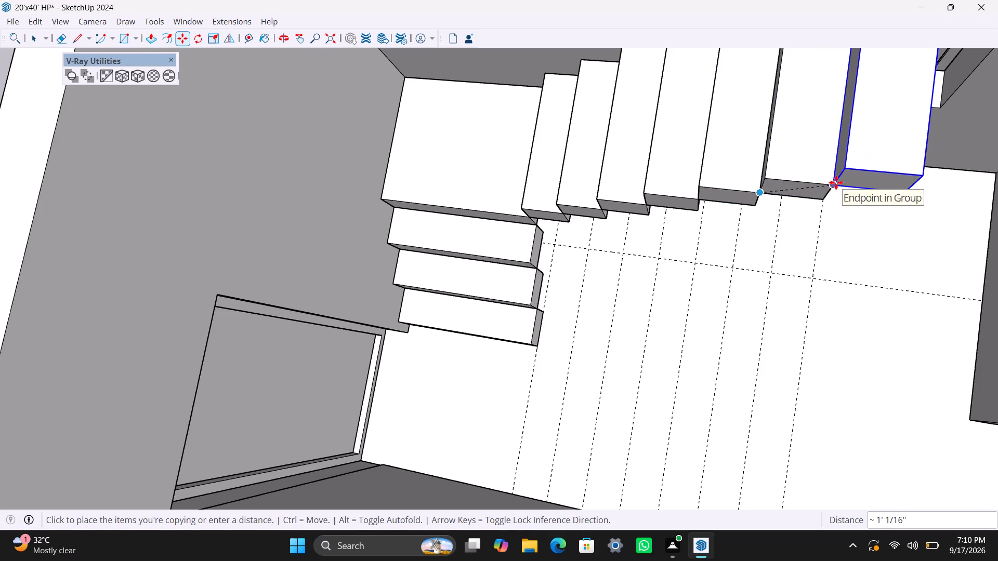
pyautogui.click(836, 182)
pyautogui.scroll(-11, 704, 252)
pyautogui.keyDown('shift'); pyautogui.moveTo(755, 270); pyautogui.dragTo(727, 303, button='middle'); pyautogui.keyUp('shift')
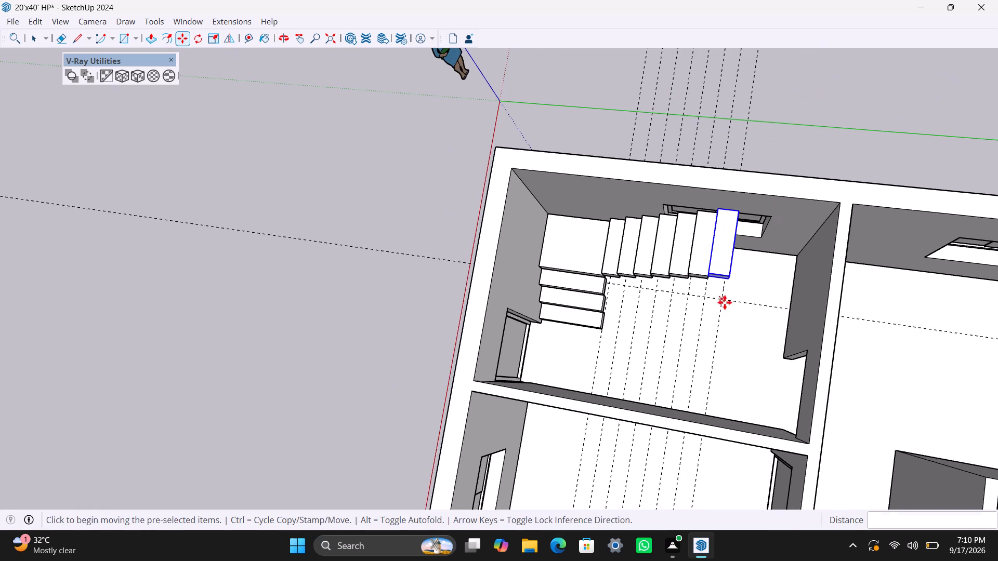
pyautogui.scroll(10, 711, 280)
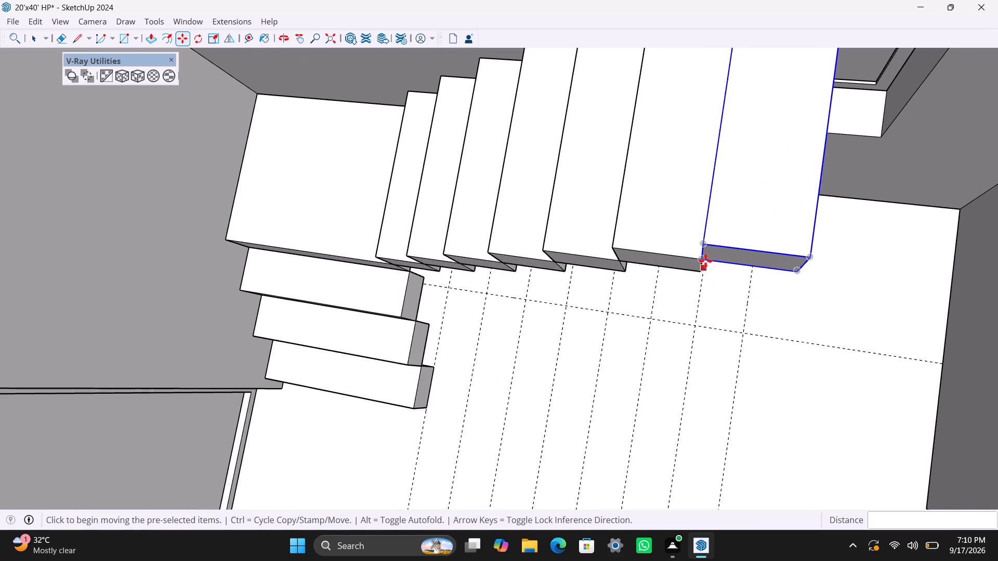
pyautogui.click(705, 259)
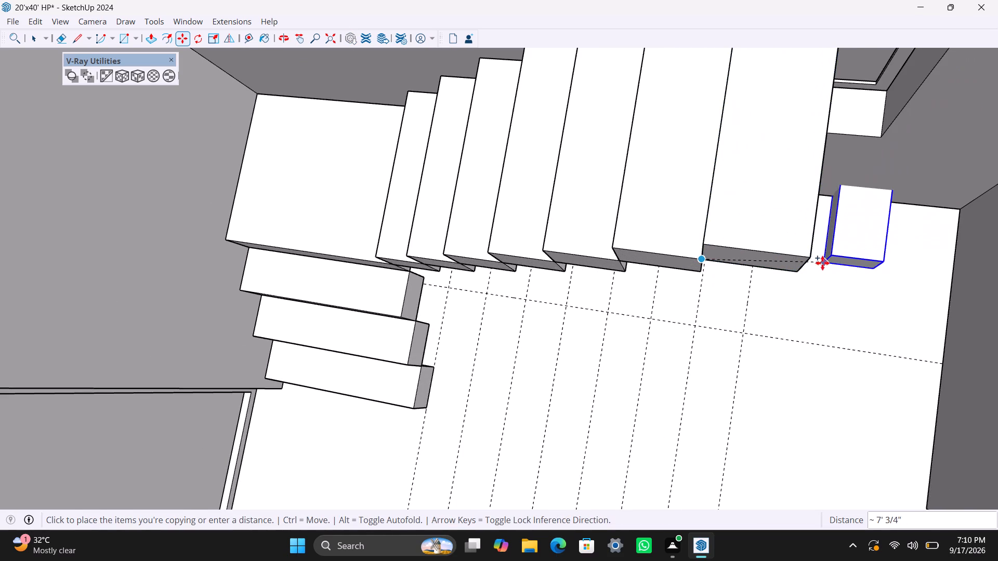
pyautogui.click(810, 259)
# Extend the last step of the window-wall flight to the opposite wall with Push/Pull, forming an upper landing, and leave the group.
pyautogui.scroll(-10, 761, 315)
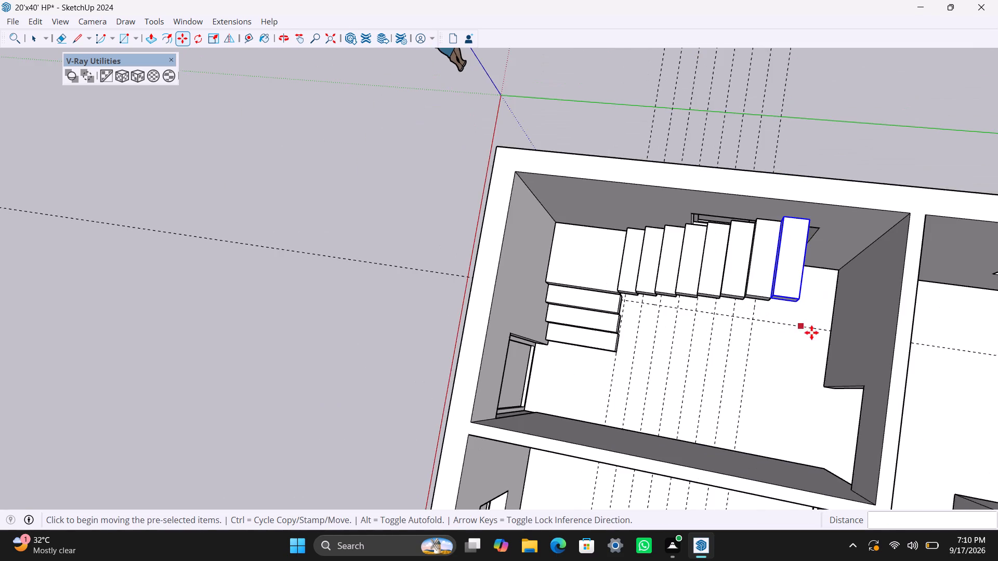
pyautogui.moveTo(812, 343); pyautogui.dragTo(742, 192, button='middle')
pyautogui.scroll(-5, 682, 308)
pyautogui.keyDown('shift'); pyautogui.moveTo(623, 366); pyautogui.dragTo(623, 315, button='middle'); pyautogui.keyUp('shift')
pyautogui.scroll(4, 632, 331)
pyautogui.press('space')
pyautogui.scroll(2, 658, 363)
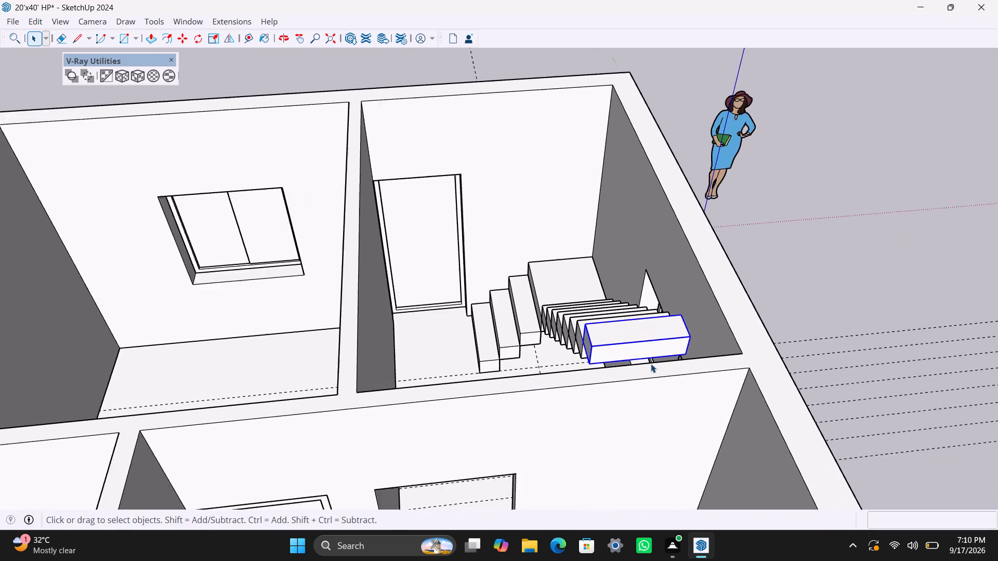
pyautogui.scroll(5, 651, 364)
pyautogui.tripleClick(638, 344)
pyautogui.click(638, 344)
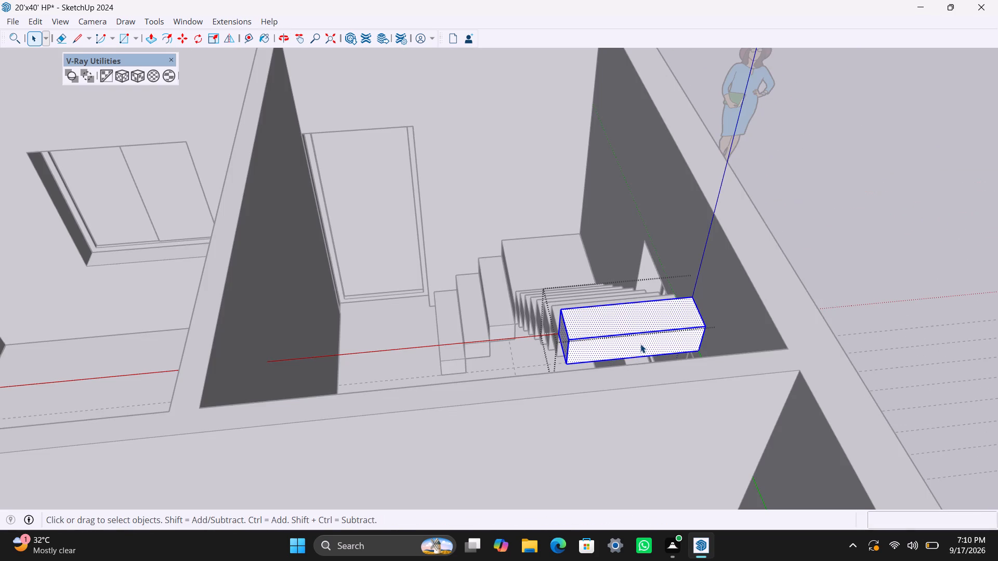
pyautogui.click(642, 344)
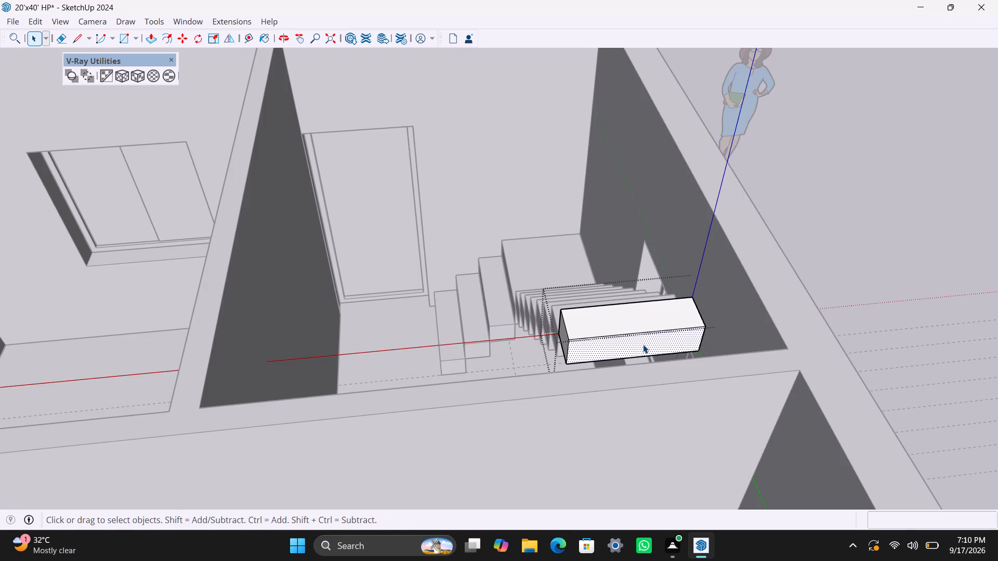
pyautogui.press('p')
pyautogui.moveTo(643, 344); pyautogui.dragTo(877, 411, button='middle')
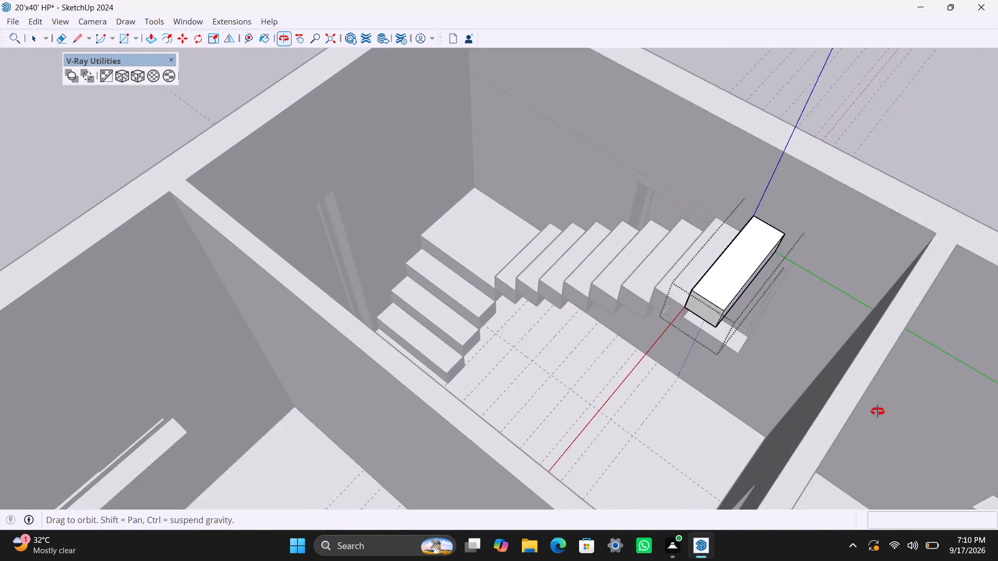
pyautogui.moveTo(877, 411); pyautogui.dragTo(875, 403, button='middle')
pyautogui.moveTo(766, 262); pyautogui.dragTo(853, 296)
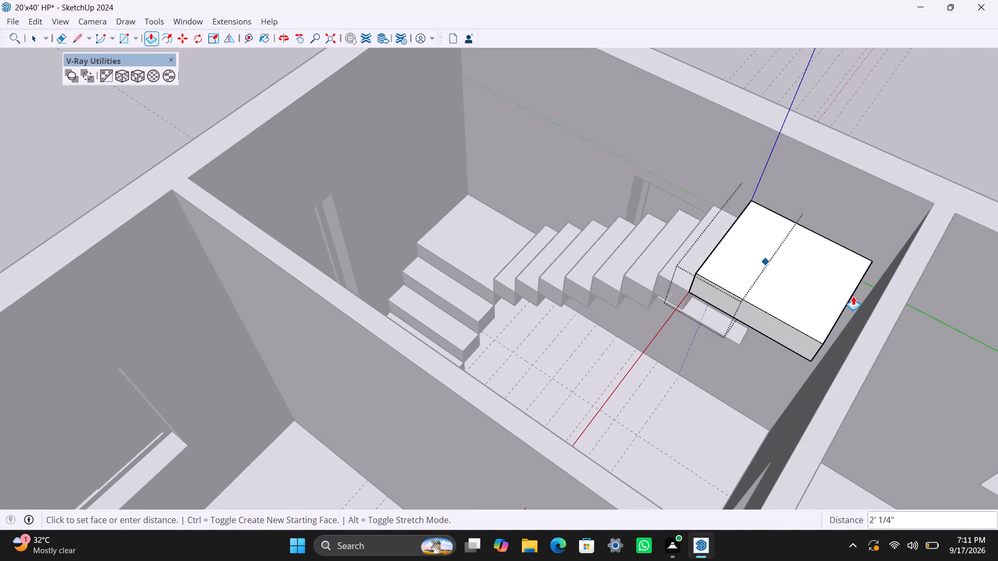
pyautogui.moveTo(853, 296); pyautogui.dragTo(863, 303)
pyautogui.press('space')
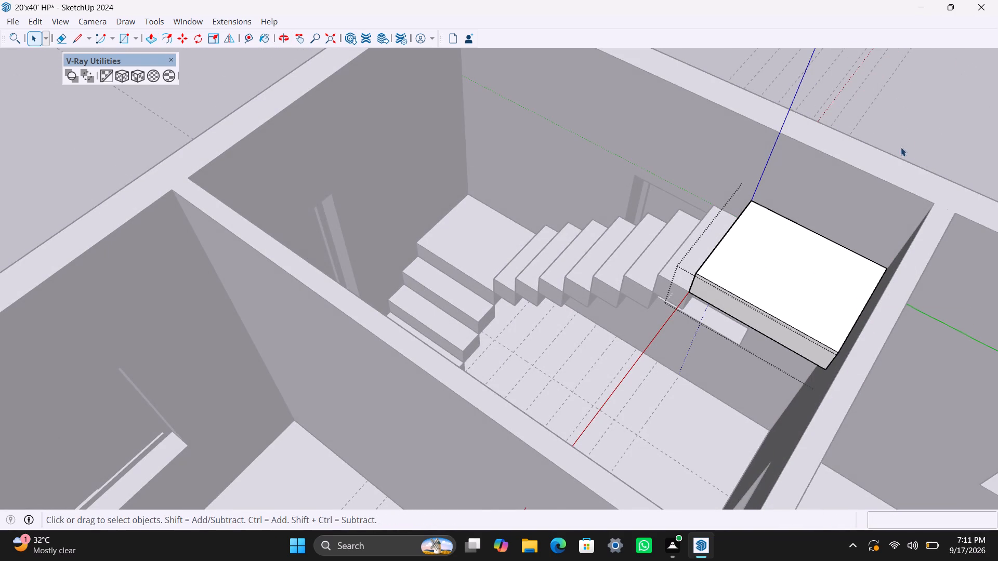
pyautogui.click(922, 139)
# Copy the lower flight's top step across to the upper landing, near its open front corner.
pyautogui.click(483, 313)
pyautogui.press('m')
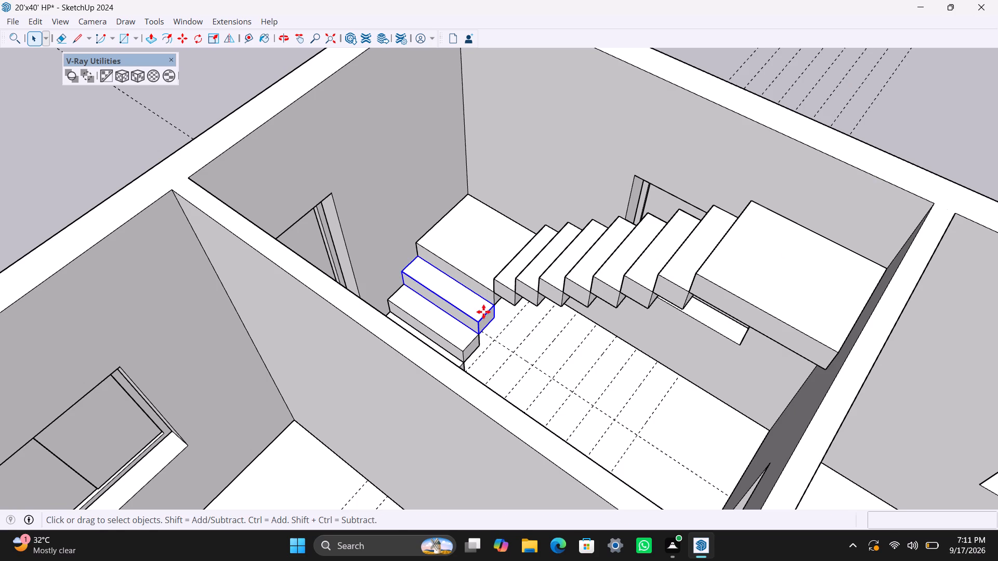
pyautogui.click(500, 322)
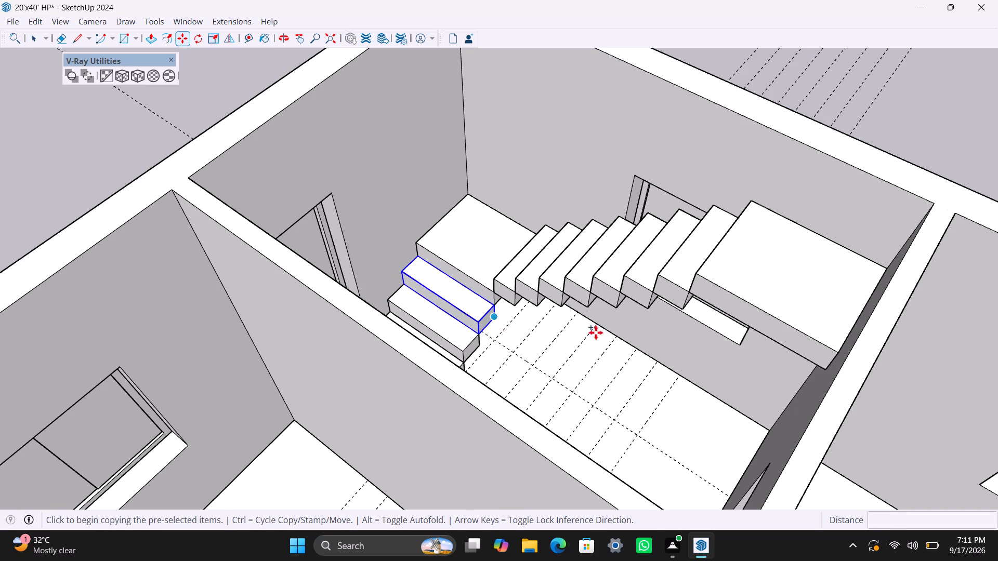
pyautogui.click(848, 354)
# Move the copied step so its lower corner sits on the upper landing's top corner at the open side.
pyautogui.scroll(3, 756, 335)
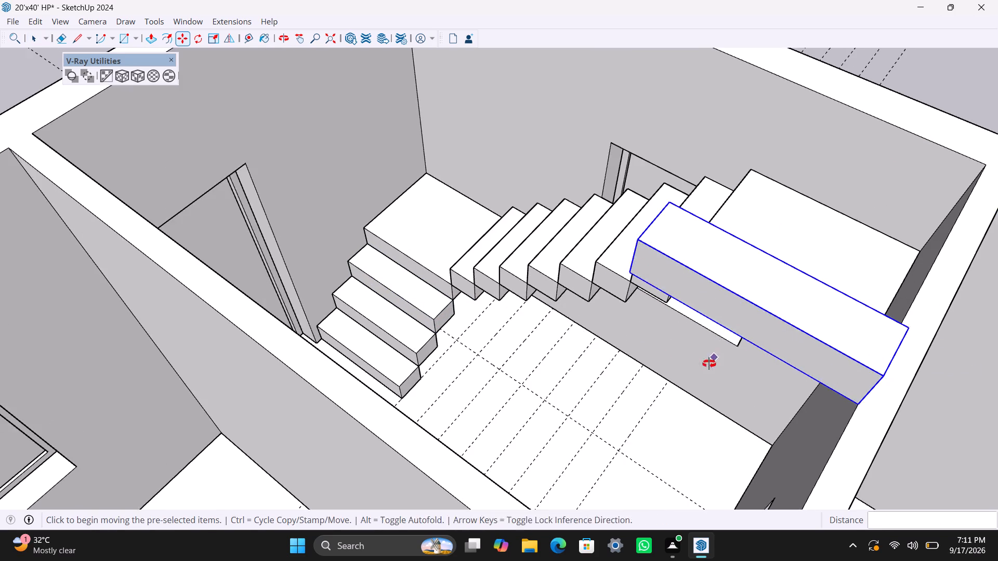
pyautogui.moveTo(709, 363); pyautogui.dragTo(997, 431, button='middle')
pyautogui.scroll(-11, 679, 320)
pyautogui.moveTo(545, 368); pyautogui.dragTo(623, 401, button='middle')
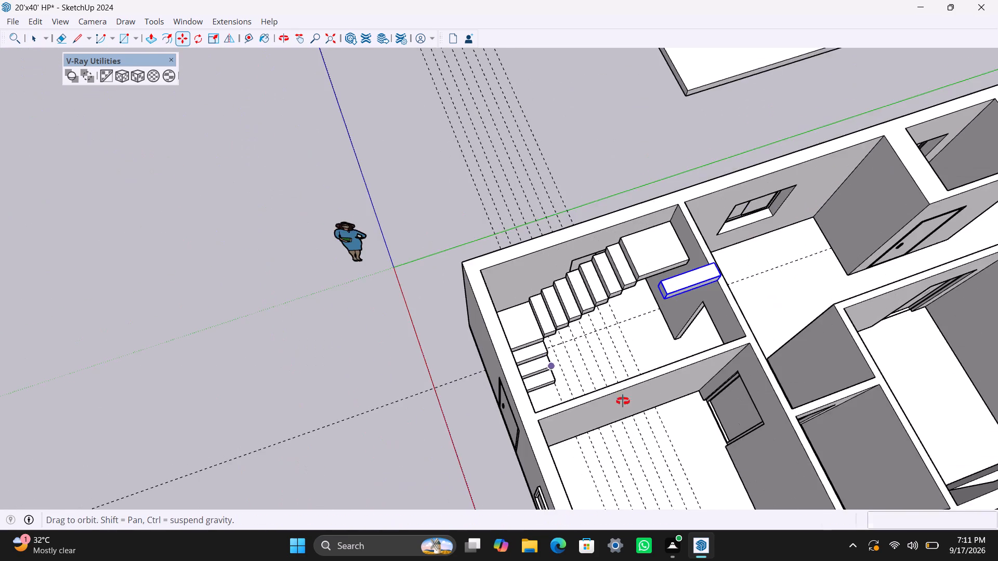
pyautogui.moveTo(623, 401); pyautogui.dragTo(997, 435, button='middle')
pyautogui.scroll(-4, 565, 295)
pyautogui.moveTo(464, 345); pyautogui.dragTo(811, 383, button='middle')
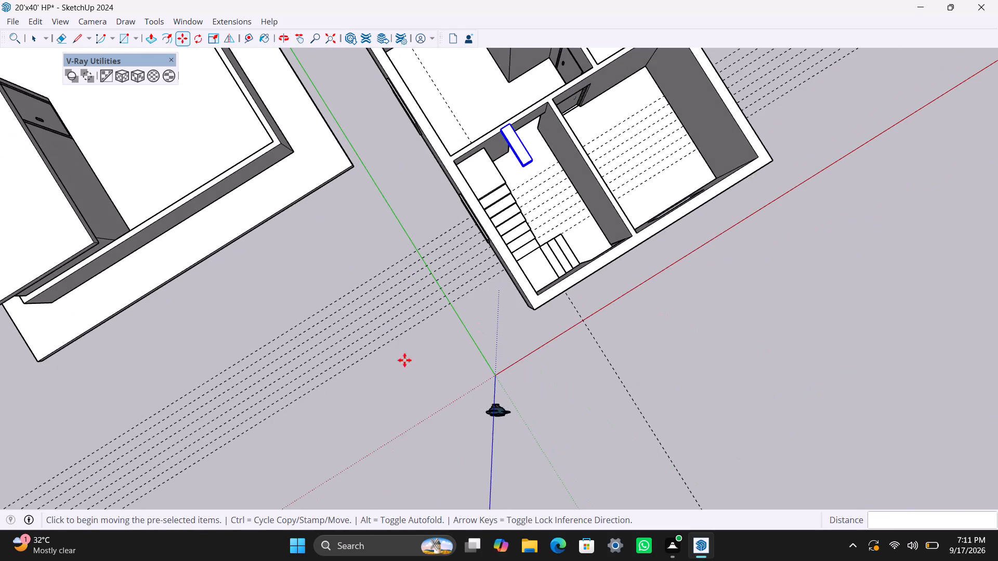
pyautogui.scroll(-3, 383, 400)
pyautogui.moveTo(383, 411); pyautogui.dragTo(635, 500, button='middle')
pyautogui.scroll(3, 532, 418)
pyautogui.moveTo(502, 484); pyautogui.dragTo(767, 500, button='middle')
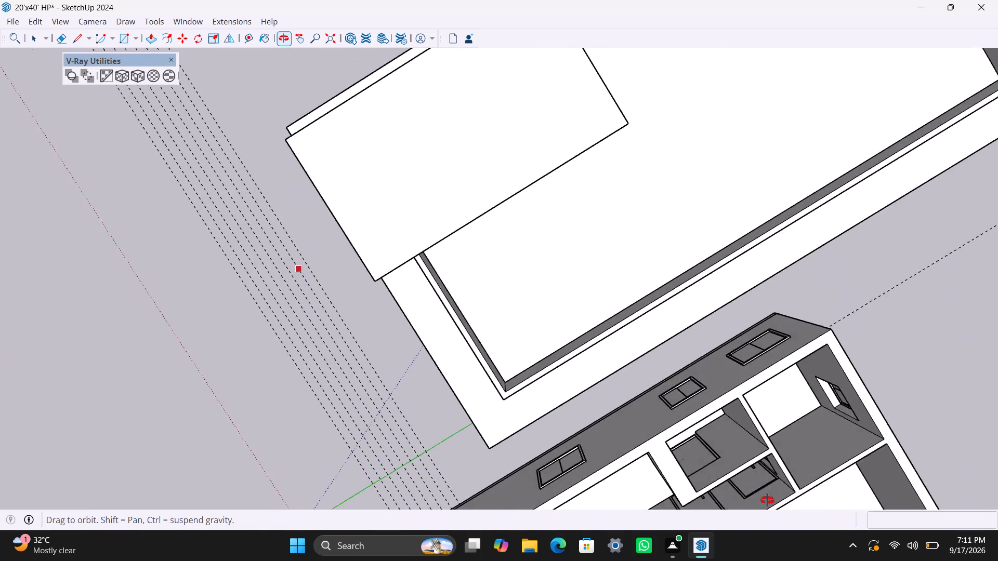
pyautogui.moveTo(767, 500); pyautogui.dragTo(995, 276, button='middle')
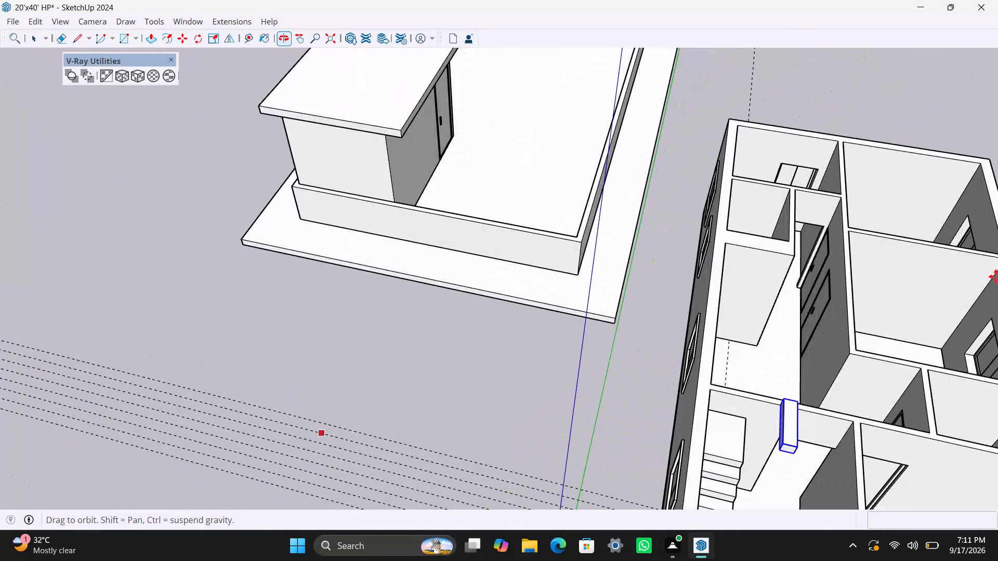
pyautogui.moveTo(995, 276); pyautogui.dragTo(997, 276, button='middle')
pyautogui.scroll(-12, 524, 370)
pyautogui.moveTo(391, 422); pyautogui.dragTo(887, 446, button='middle')
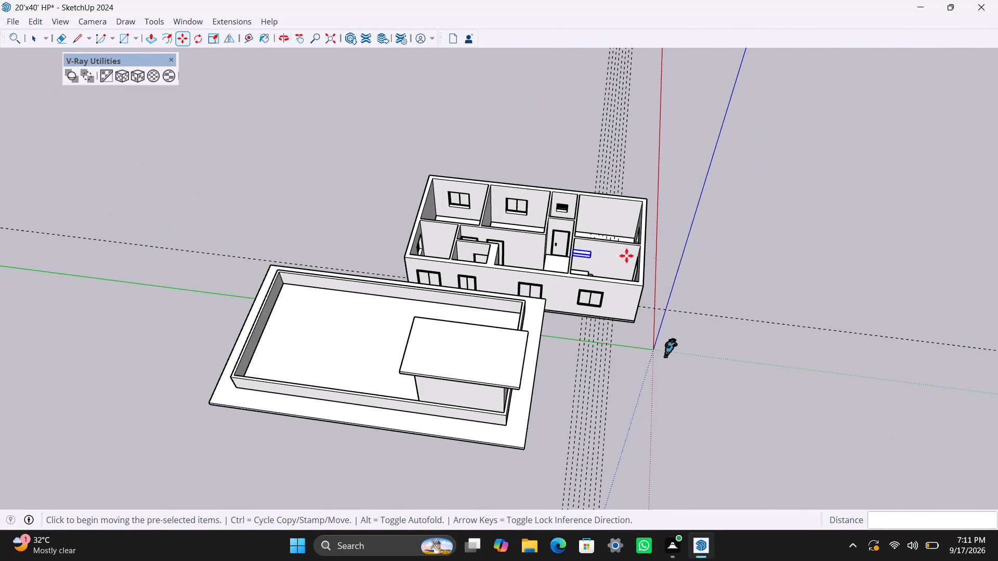
pyautogui.scroll(5, 606, 265)
pyautogui.moveTo(570, 278); pyautogui.dragTo(589, 396, button='middle')
pyautogui.scroll(4, 609, 405)
pyautogui.moveTo(572, 385); pyautogui.dragTo(593, 477, button='middle')
pyautogui.scroll(13, 601, 354)
pyautogui.moveTo(539, 319); pyautogui.dragTo(532, 308, button='middle')
pyautogui.scroll(-4, 546, 341)
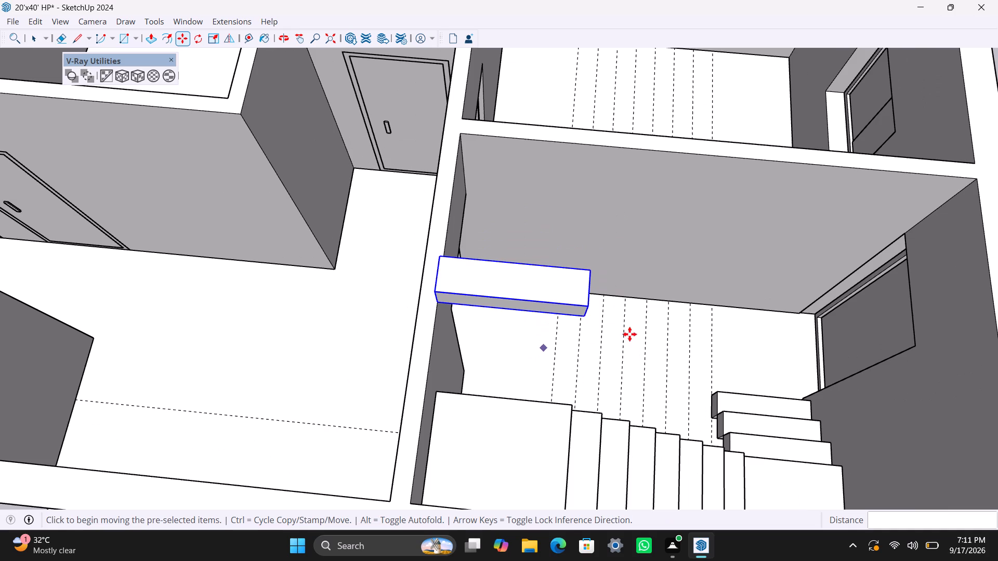
pyautogui.click(588, 319)
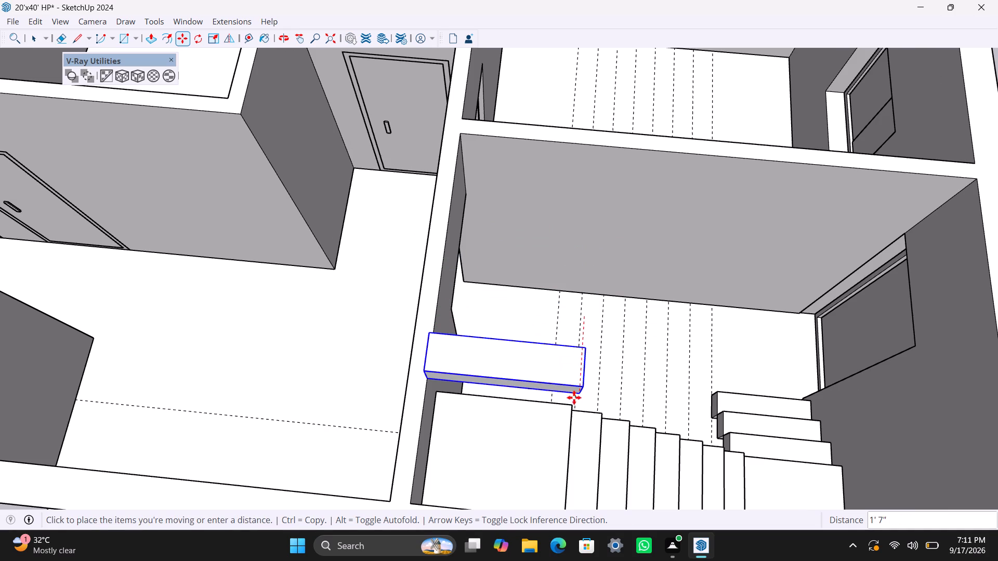
pyautogui.click(569, 406)
# Copy the step twice along the third flight, each copy's lower corner on the previous step's upper outer corner.
pyautogui.click(570, 408)
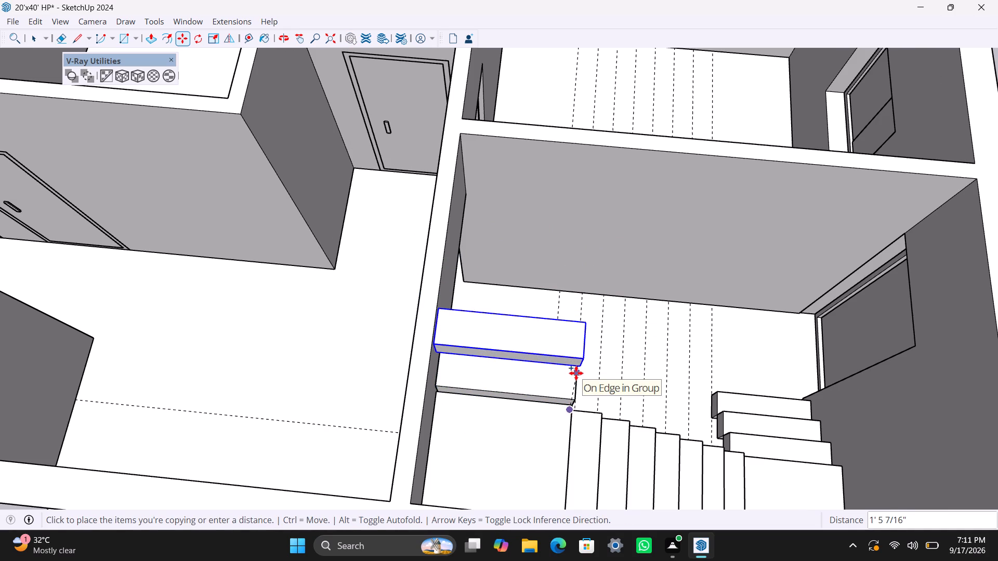
pyautogui.click(576, 373)
pyautogui.scroll(8, 571, 378)
pyautogui.scroll(-4, 574, 337)
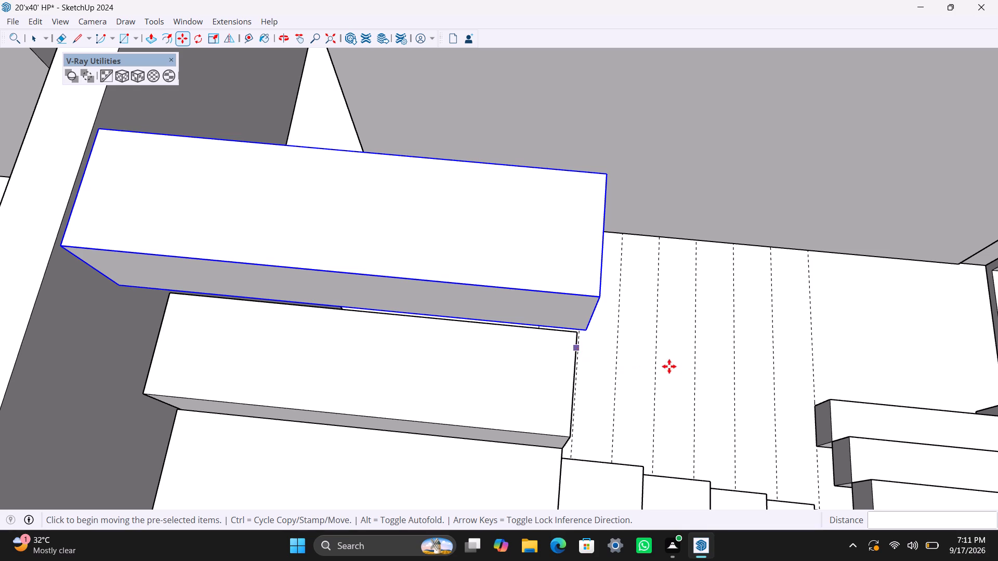
pyautogui.click(589, 331)
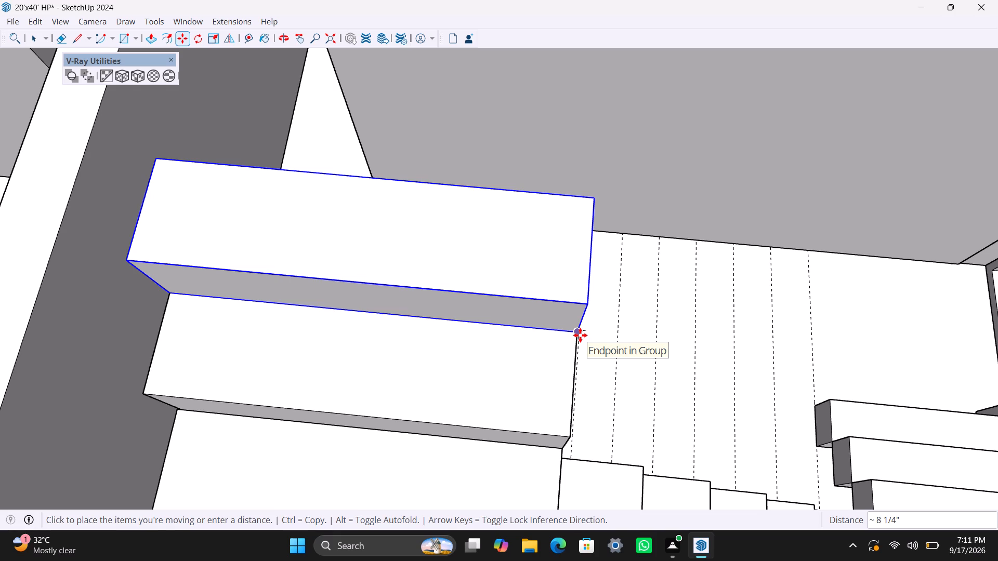
pyautogui.click(580, 335)
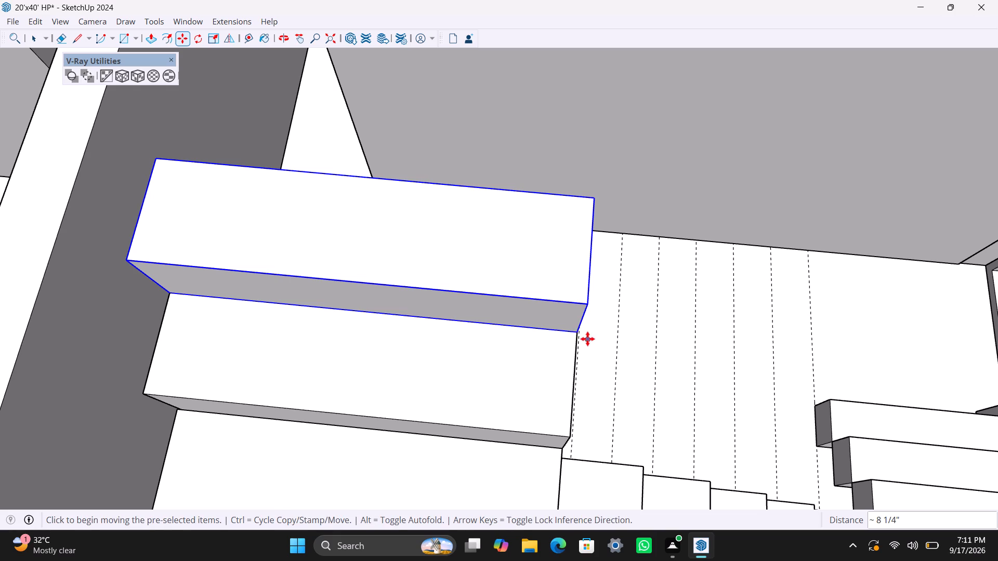
pyautogui.click(583, 329)
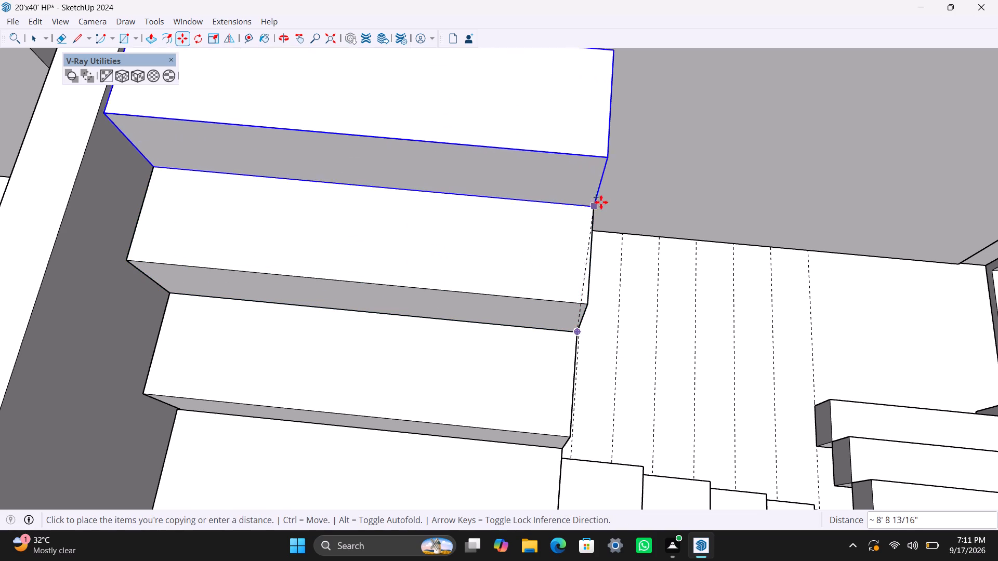
pyautogui.click(594, 200)
pyautogui.press('space')
# Save the model and clear the selection.
pyautogui.scroll(-5, 434, 359)
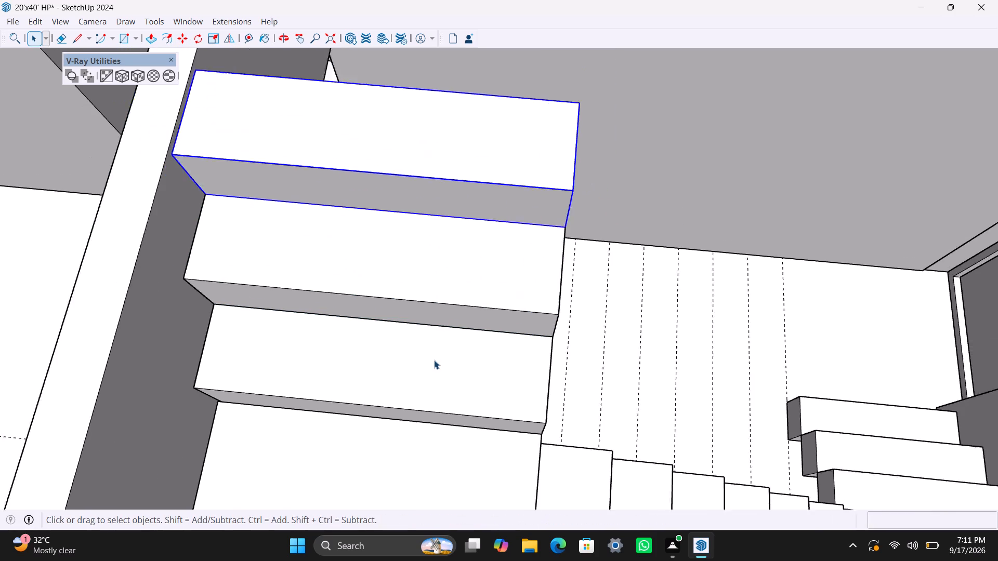
pyautogui.scroll(-7, 434, 360)
pyautogui.hotkey('ctrl', 's')
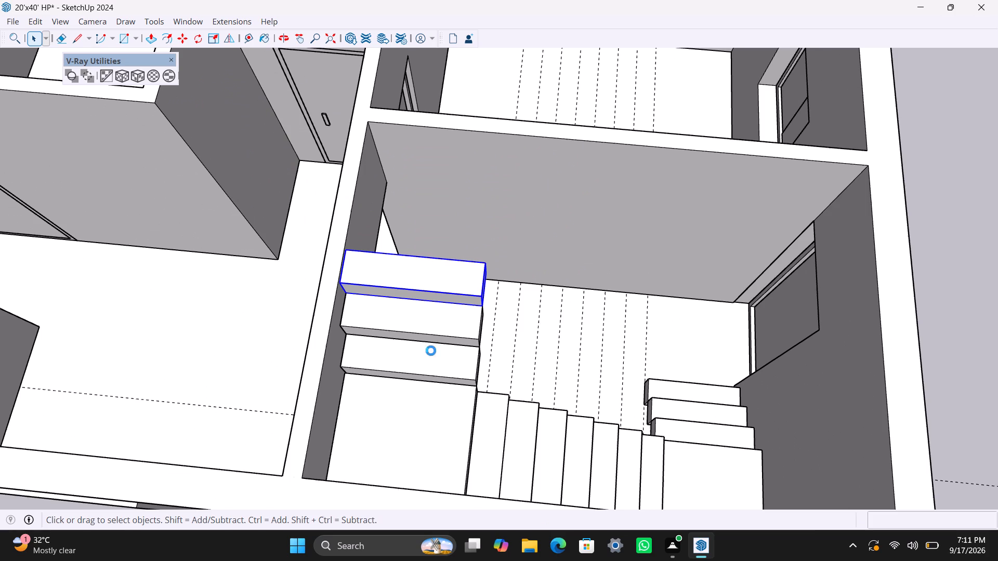
pyautogui.press('space')
pyautogui.scroll(-6, 436, 357)
pyautogui.click(791, 321)
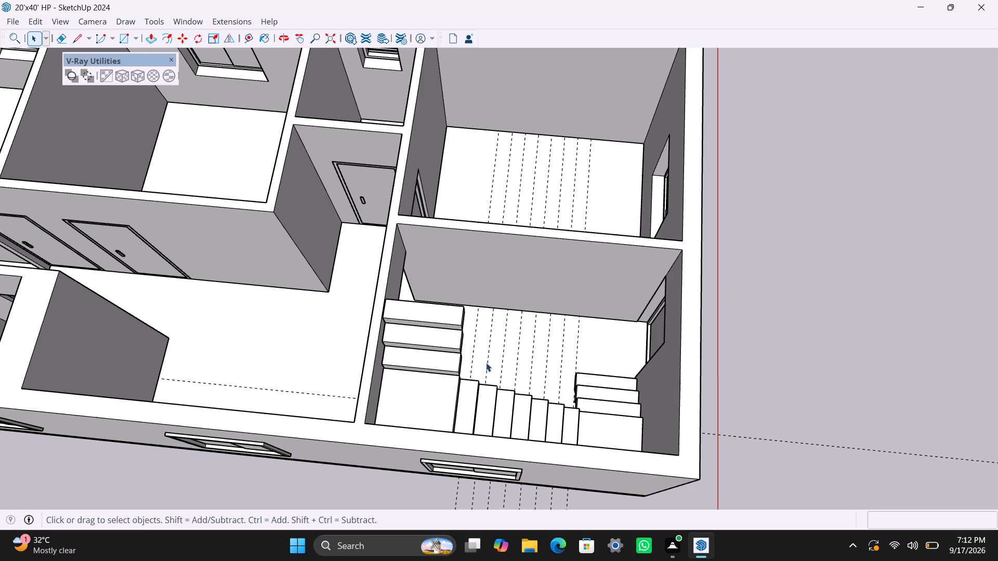
# Examine the staircase's three flights and two landings from several angles.
pyautogui.scroll(3, 486, 363)
pyautogui.moveTo(513, 374); pyautogui.dragTo(629, 232, button='middle')
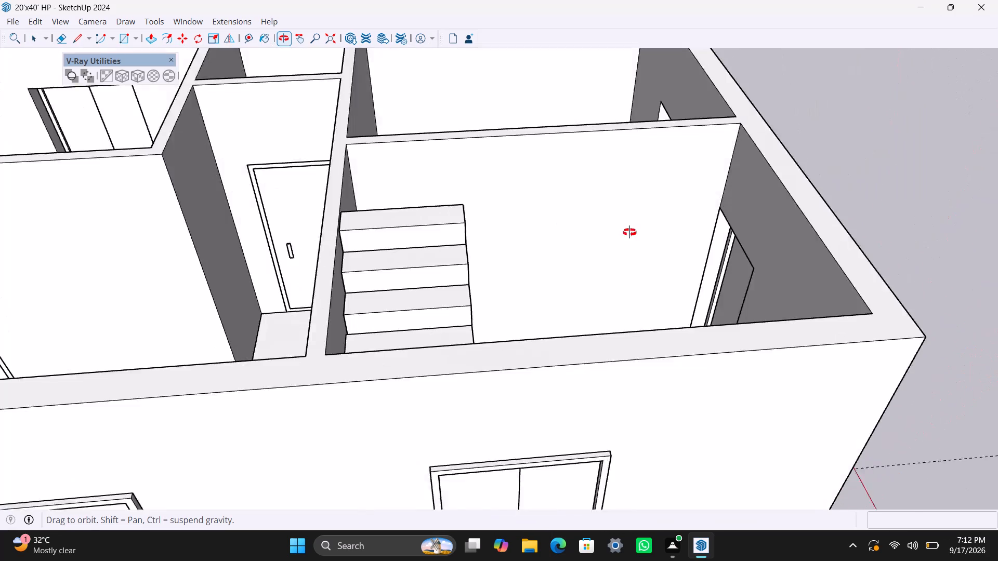
pyautogui.moveTo(629, 232); pyautogui.dragTo(630, 232, button='middle')
pyautogui.scroll(-6, 503, 271)
pyautogui.moveTo(694, 313); pyautogui.dragTo(550, 439, button='middle')
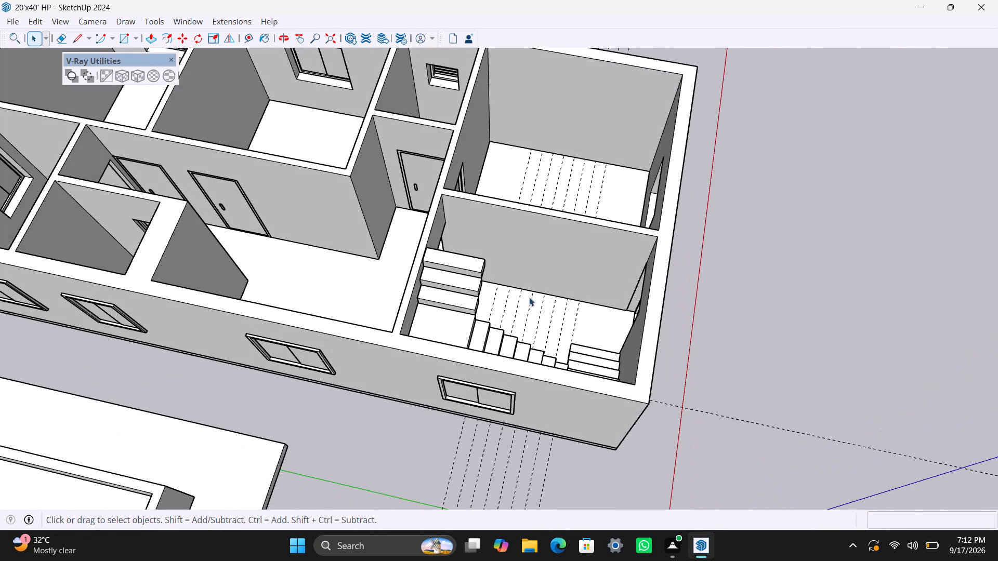
pyautogui.scroll(-4, 523, 340)
pyautogui.moveTo(753, 352); pyautogui.dragTo(580, 425, button='middle')
pyautogui.scroll(2, 577, 385)
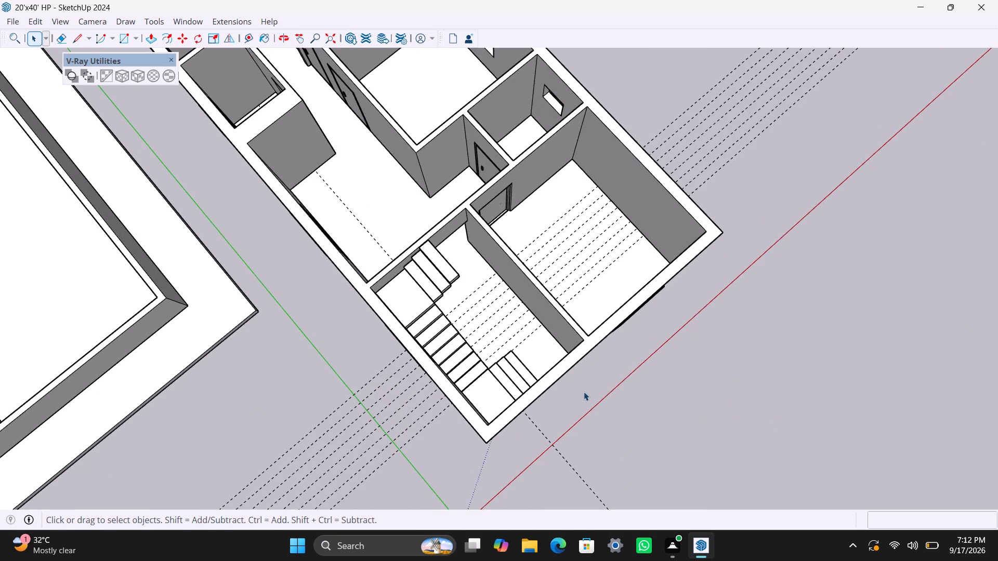
pyautogui.scroll(3, 508, 383)
pyautogui.scroll(-4, 449, 414)
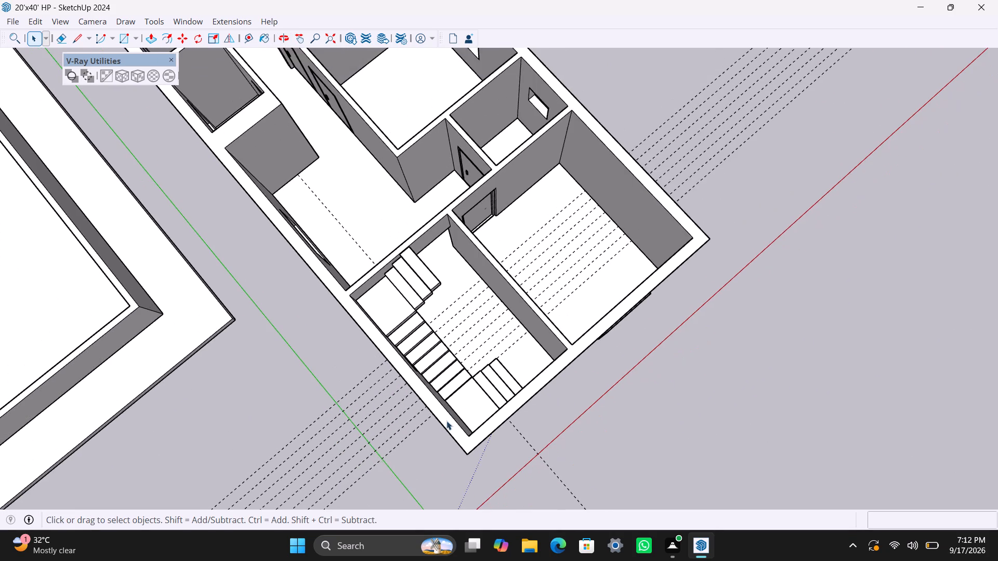
pyautogui.scroll(3, 529, 440)
# Open the lowest step's group and place a guide 4.5" from the rear edge of its top face.
pyautogui.moveTo(773, 430); pyautogui.dragTo(71, 348, button='middle')
pyautogui.scroll(1, 404, 251)
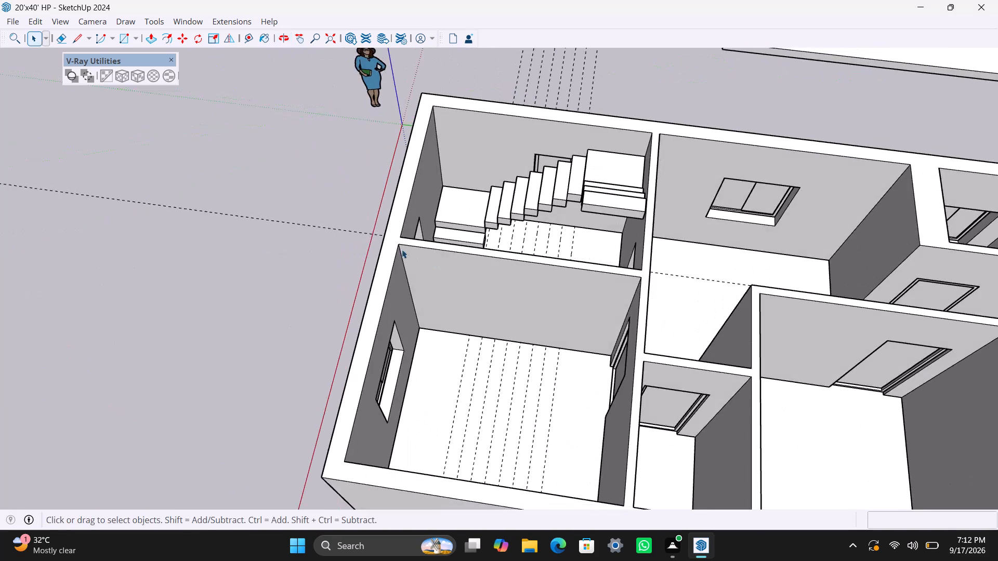
pyautogui.scroll(2, 402, 249)
pyautogui.moveTo(469, 261); pyautogui.dragTo(521, 391, button='middle')
pyautogui.scroll(4, 462, 263)
pyautogui.tripleClick(491, 252)
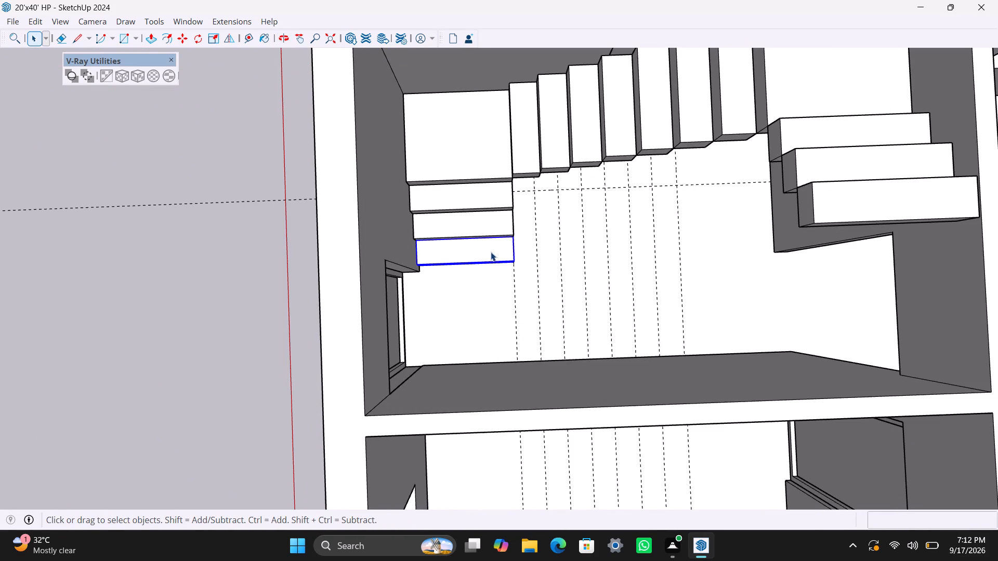
pyautogui.scroll(2, 491, 253)
pyautogui.press('t')
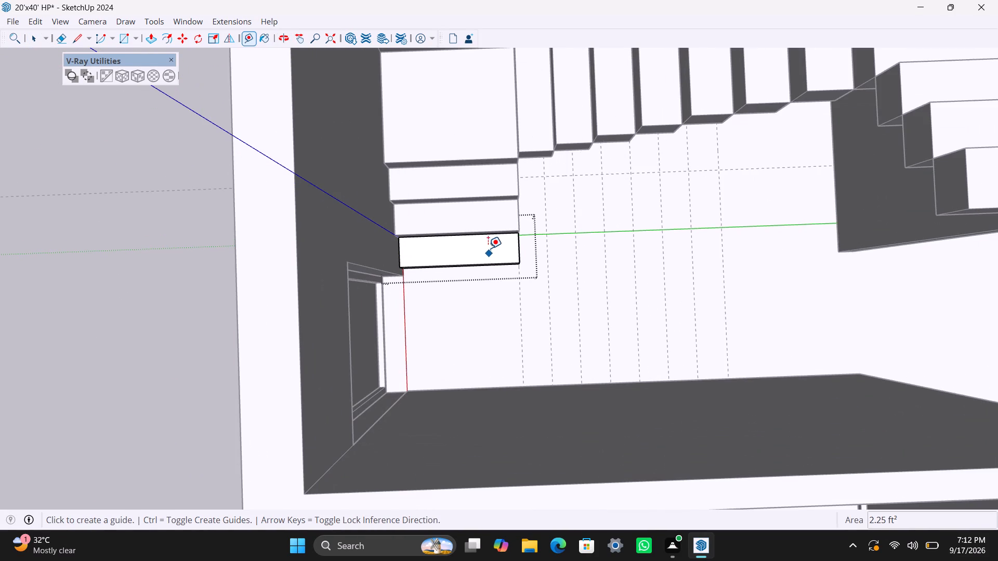
pyautogui.scroll(5, 488, 248)
pyautogui.click(477, 228)
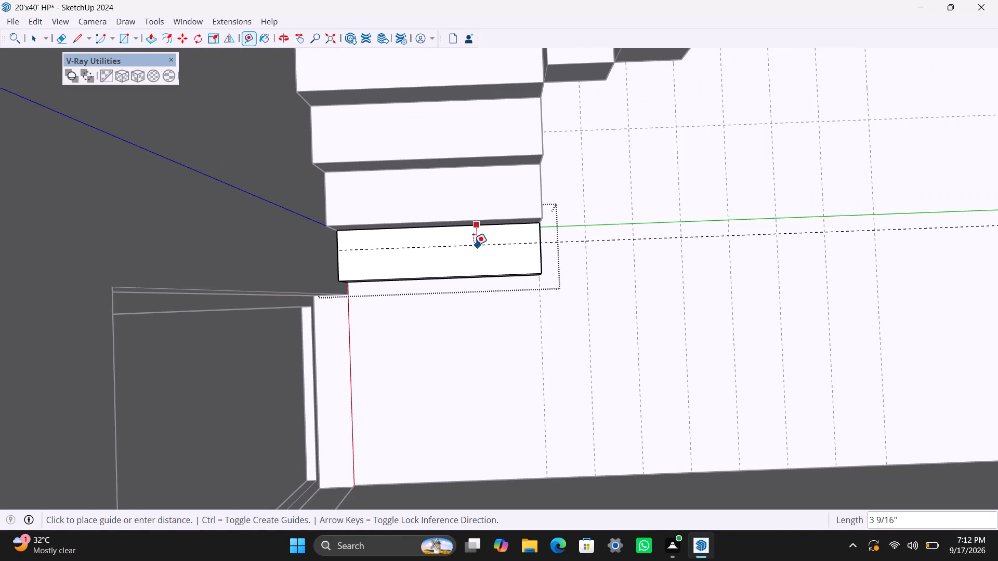
pyautogui.write('4.5"')
pyautogui.press('Return')
# Place a guide 1.5" from the open side edge of the lowest step's top face.
pyautogui.scroll(2, 549, 250)
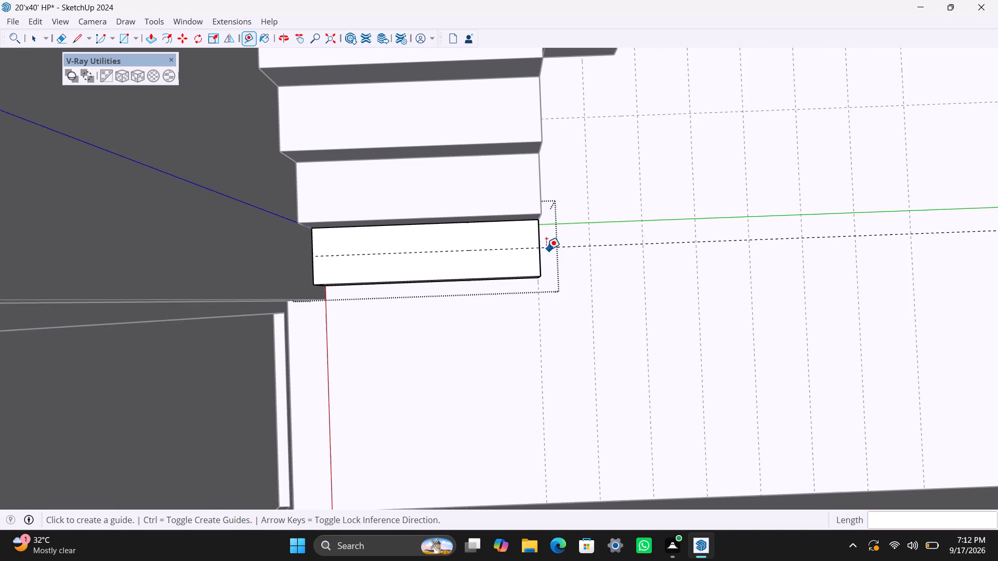
pyautogui.scroll(2, 546, 249)
pyautogui.click(535, 241)
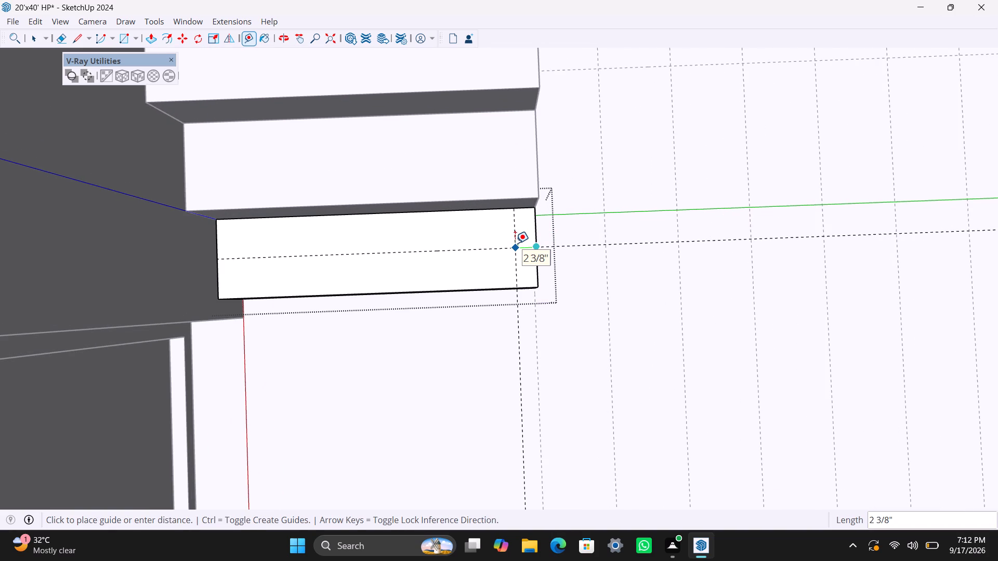
pyautogui.write('1.')
pyautogui.write('5"')
pyautogui.press('Return')
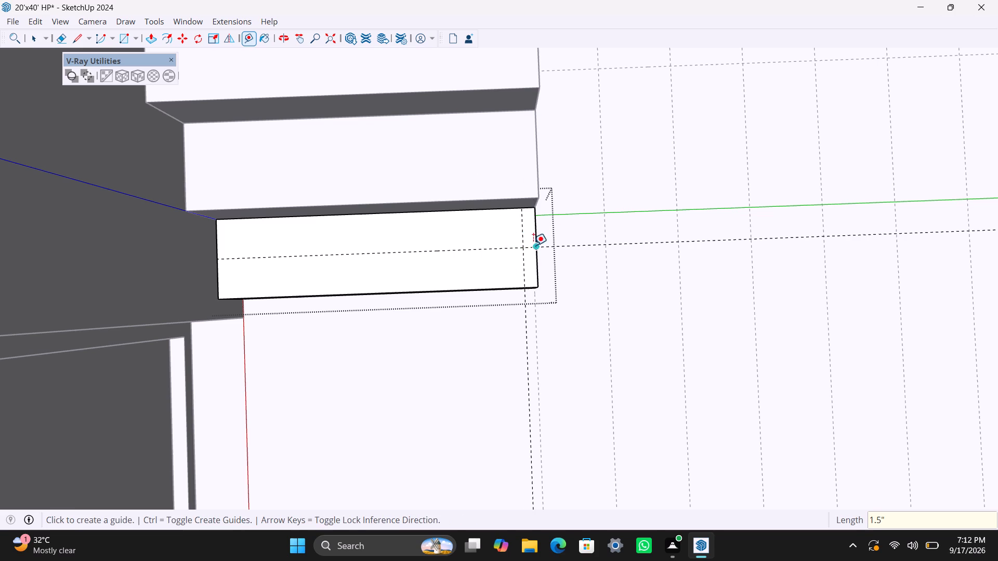
# Draw a 1" radius circle where the two guides cross on the lowest step and make it a group.
pyautogui.press('c')
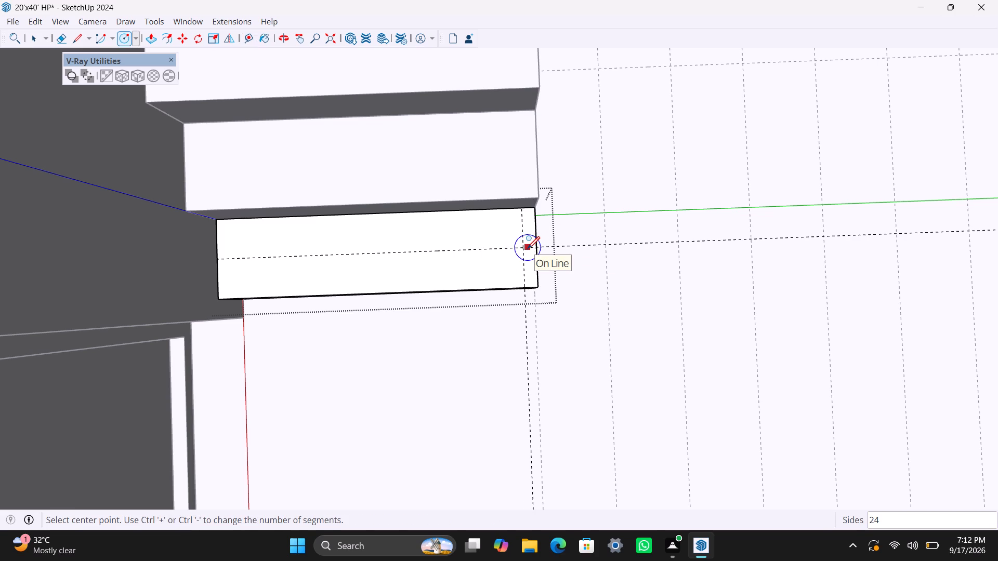
pyautogui.scroll(3, 528, 248)
pyautogui.click(522, 246)
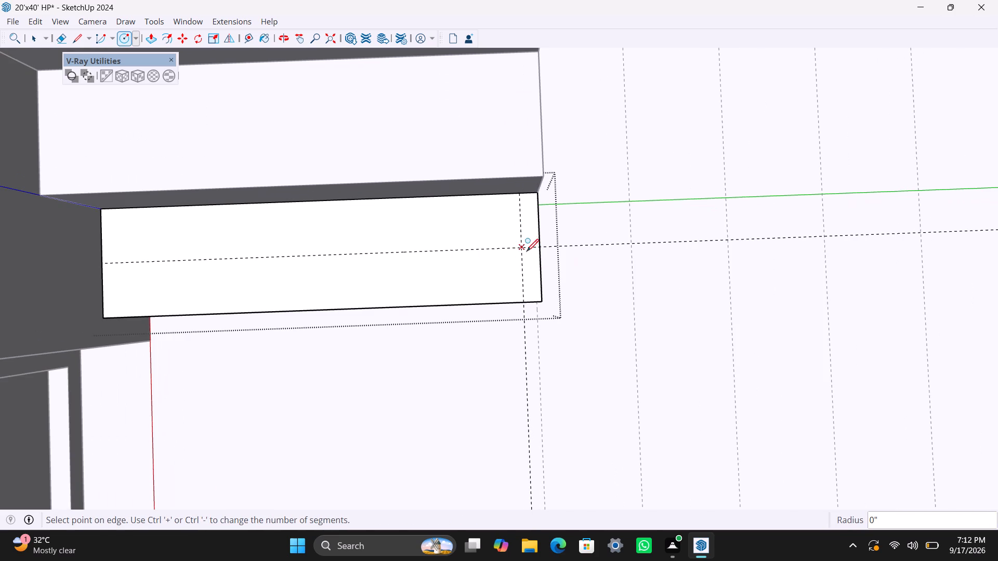
pyautogui.write('1"')
pyautogui.press('Return')
pyautogui.press('space')
pyautogui.scroll(2, 527, 258)
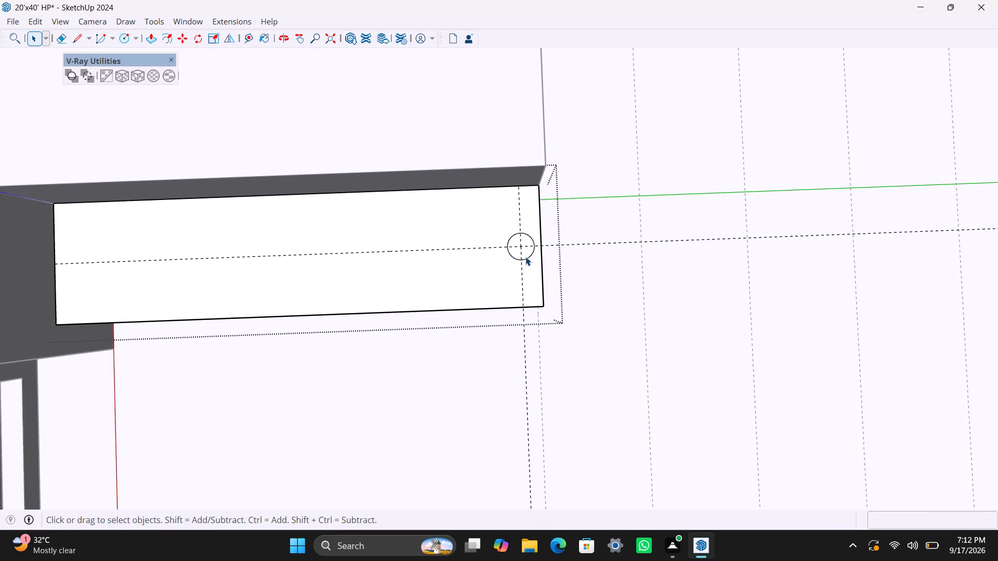
pyautogui.doubleClick(525, 256)
pyautogui.rightClick(523, 255)
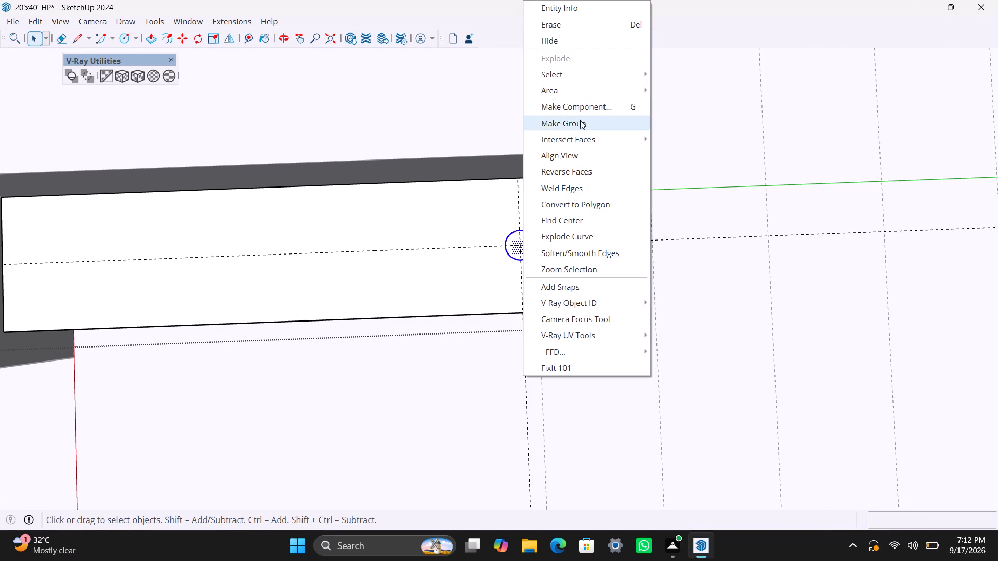
pyautogui.click(580, 120)
# Open the circle's group and extrude its face 3' upward with Push/Pull as a baluster on the lowest step.
pyautogui.scroll(3, 541, 260)
pyautogui.tripleClick(523, 250)
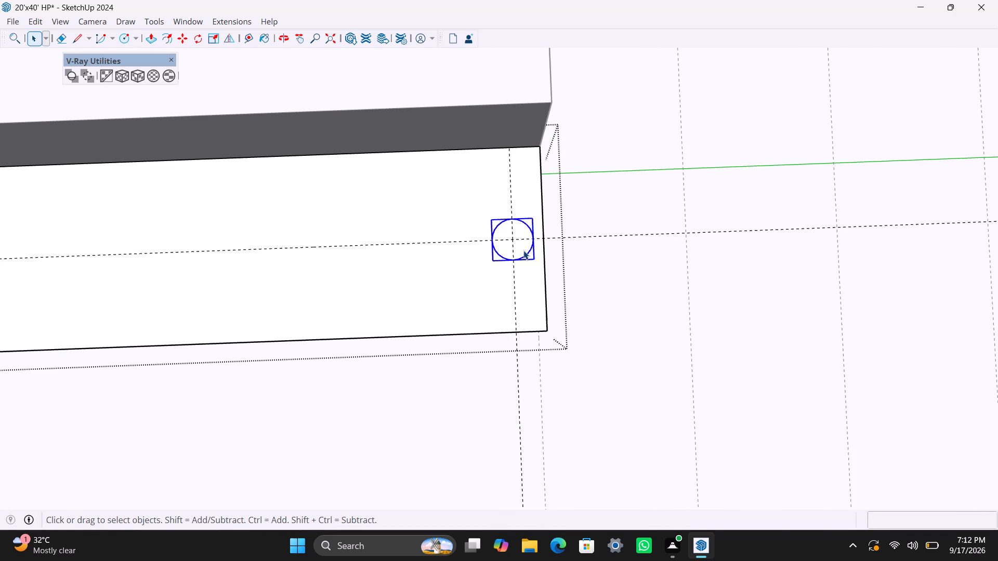
pyautogui.press('p')
pyautogui.click(523, 250)
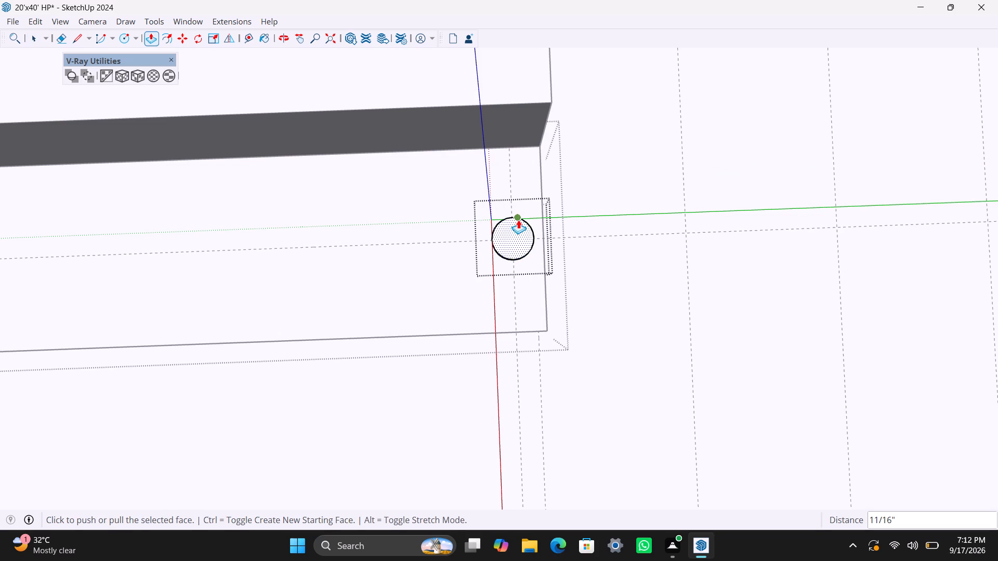
pyautogui.write("3'")
pyautogui.press('Return')
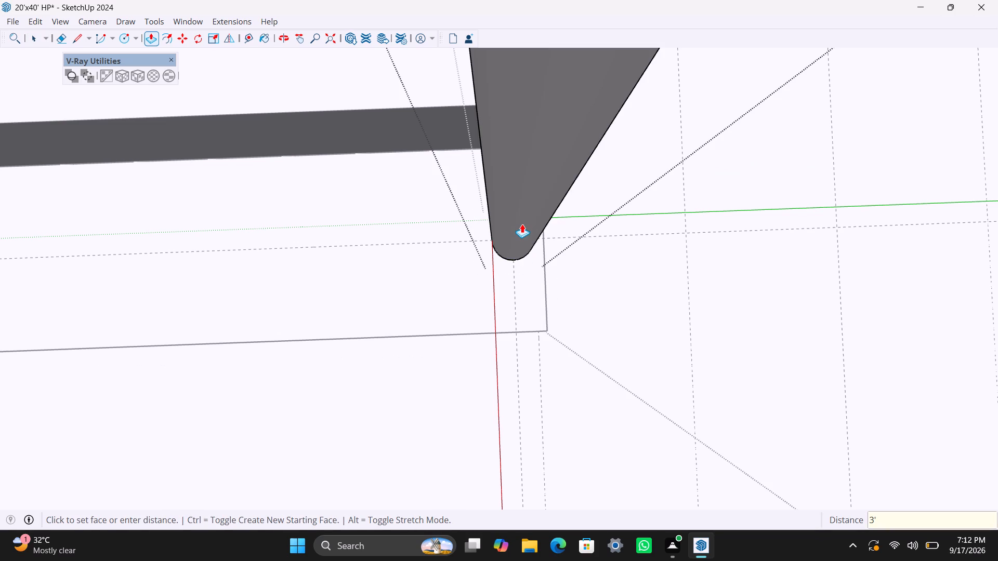
pyautogui.press('space')
# Open the second step's group and place a guide 4.5" from the rear edge of its top face.
pyautogui.scroll(-5, 350, 222)
pyautogui.scroll(-4, 341, 168)
pyautogui.moveTo(342, 108); pyautogui.dragTo(388, 189, button='middle')
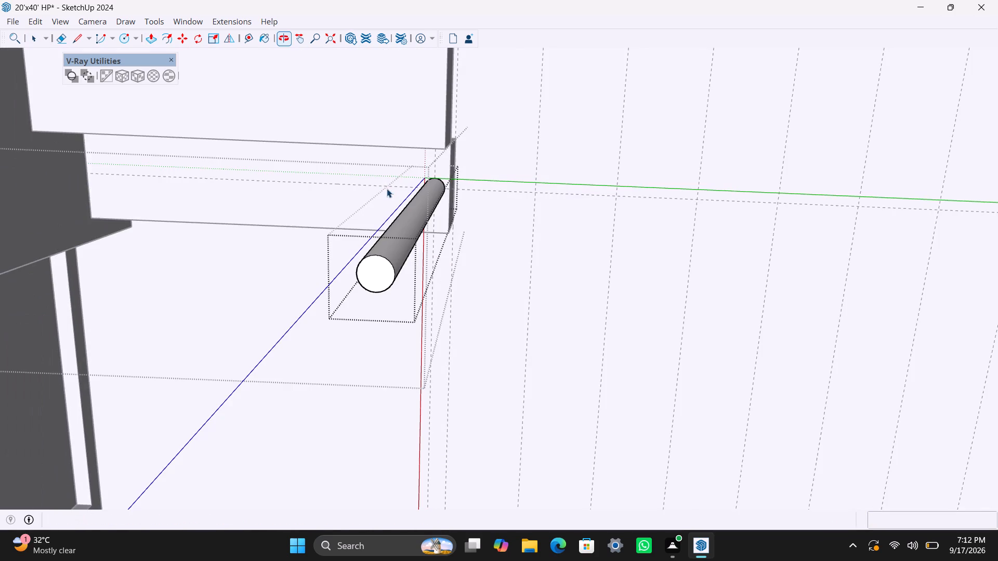
pyautogui.moveTo(382, 180); pyautogui.dragTo(551, 209, button='middle')
pyautogui.press('t')
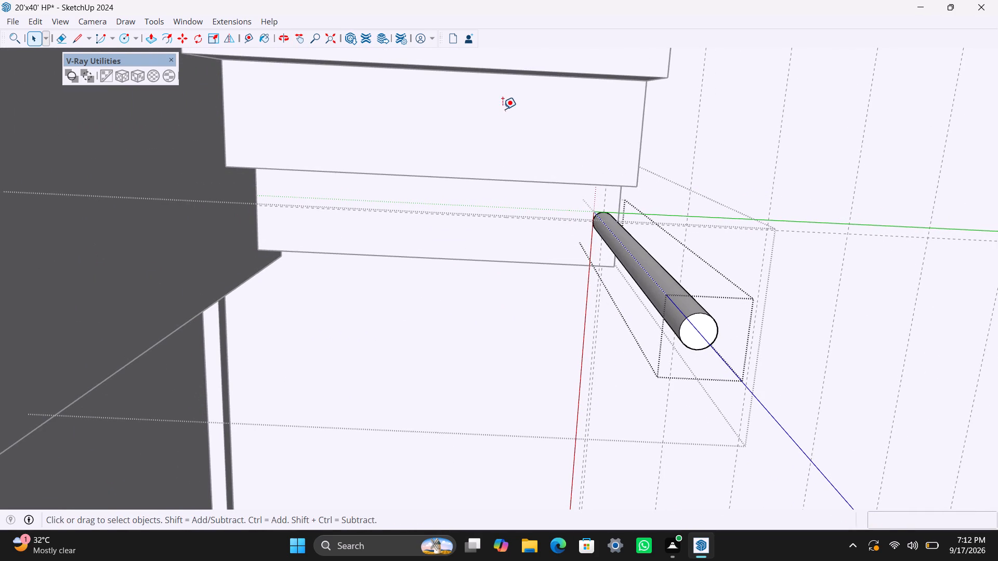
pyautogui.press('space')
pyautogui.click(514, 100)
pyautogui.doubleClick(514, 102)
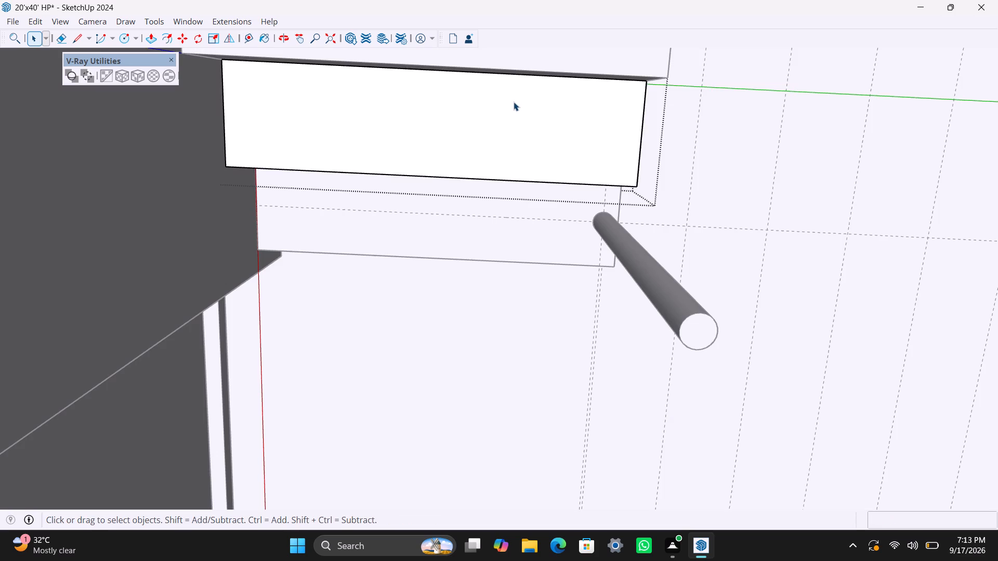
pyautogui.press('t')
pyautogui.moveTo(494, 74); pyautogui.dragTo(494, 79)
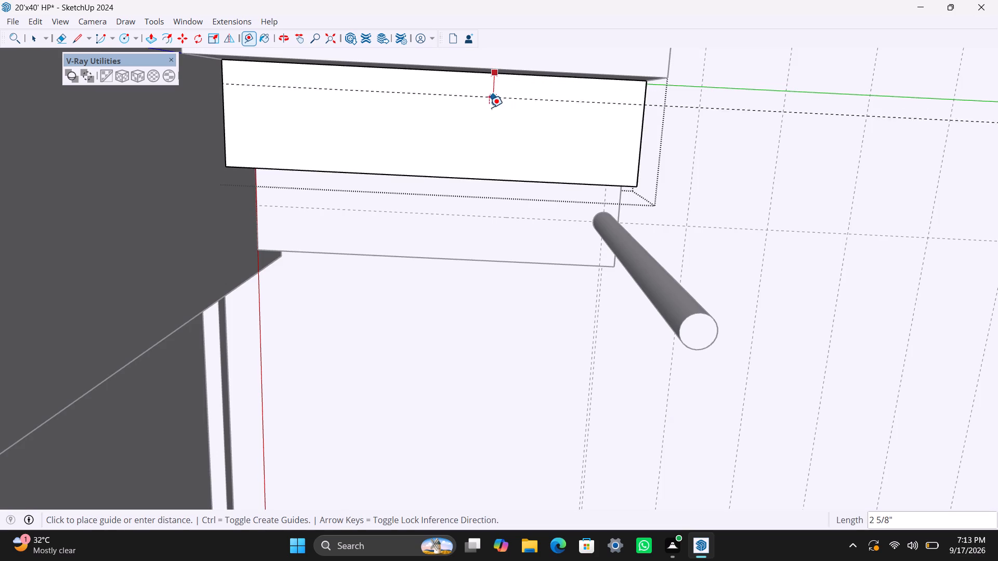
pyautogui.write('4.5"')
pyautogui.press('Return')
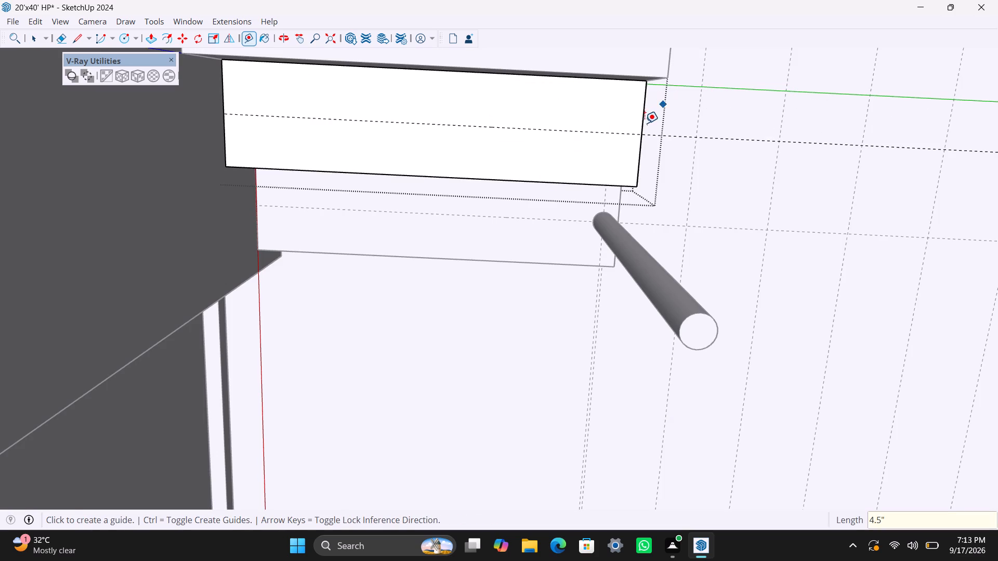
# Place a guide 1.5" from the open side edge of the second step's top face.
pyautogui.click(647, 122)
pyautogui.write('1.5"')
pyautogui.press('Return')
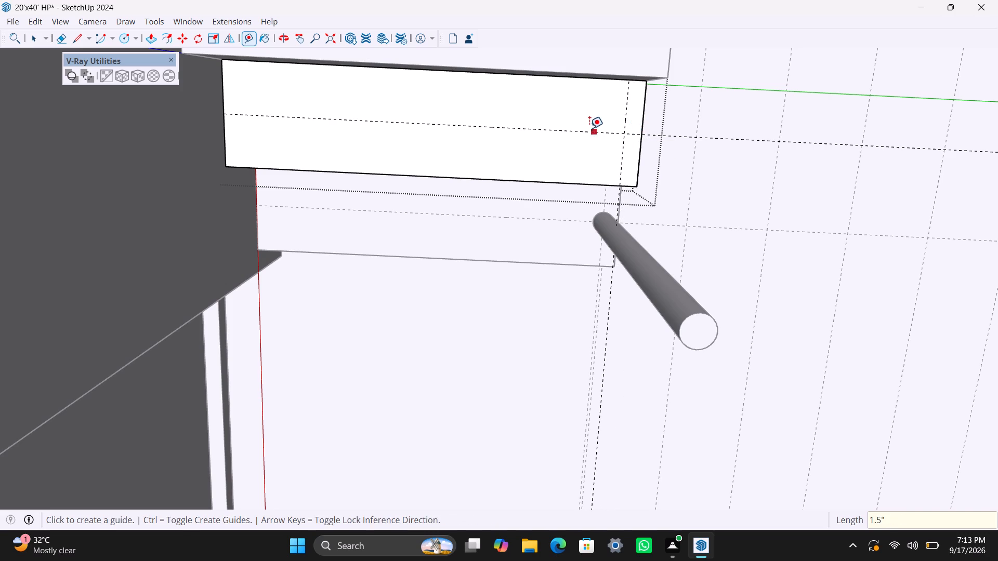
# Draw a 1" radius circle where the guides cross on the second step and make it a group.
pyautogui.press('c')
pyautogui.click(625, 133)
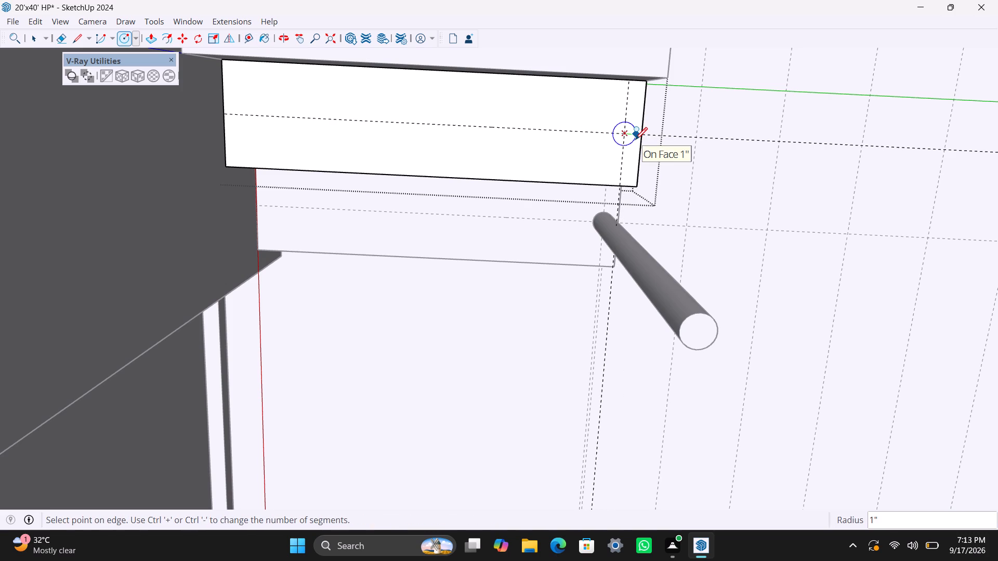
pyautogui.write('1"')
pyautogui.press('Return')
pyautogui.press('space')
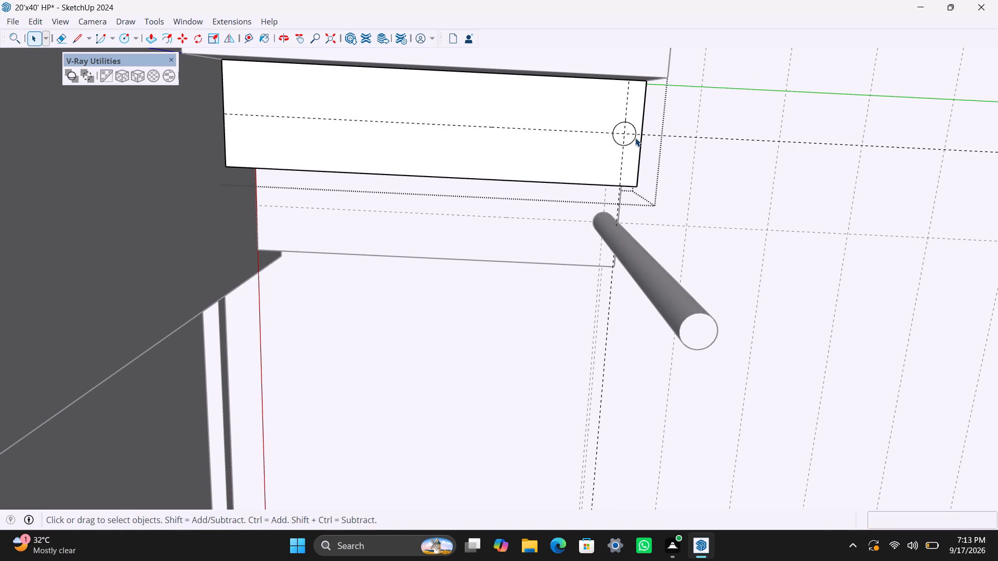
pyautogui.scroll(3, 634, 138)
pyautogui.doubleClick(631, 138)
pyautogui.rightClick(627, 139)
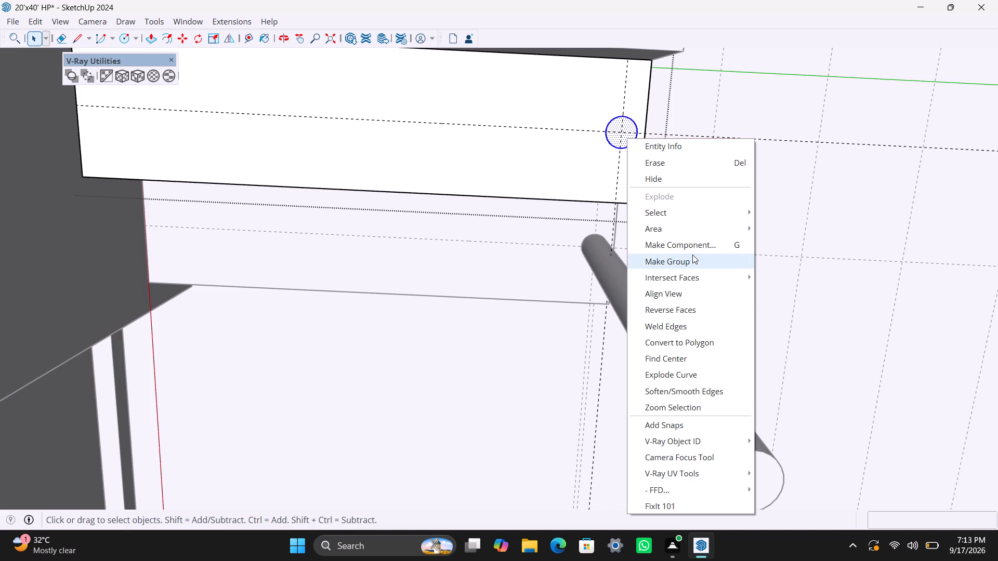
pyautogui.click(694, 262)
# Open the second step's circle group and extrude its face 3' upward with Push/Pull.
pyautogui.scroll(2, 638, 151)
pyautogui.tripleClick(631, 124)
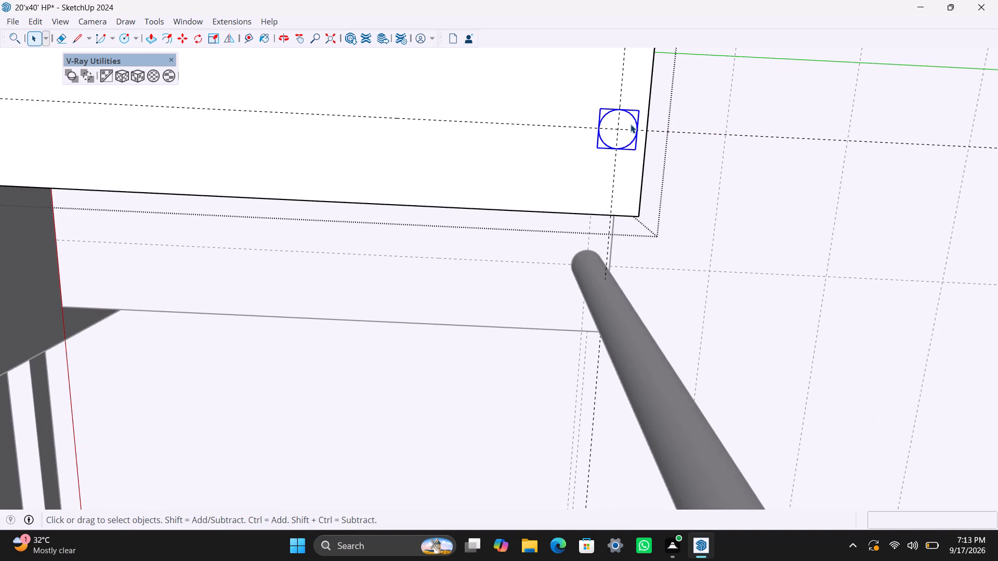
pyautogui.press('p')
pyautogui.click(631, 124)
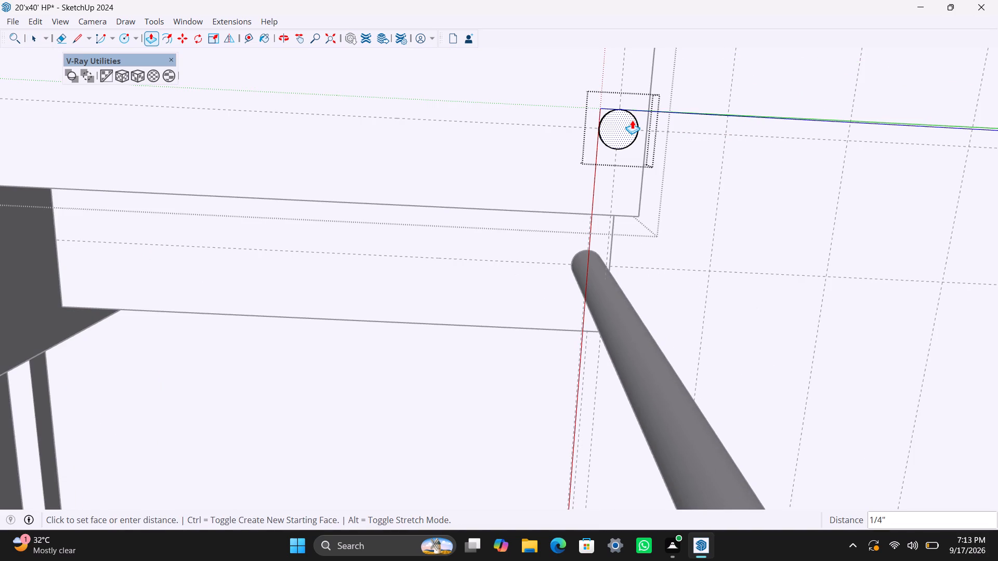
pyautogui.click(632, 120)
pyautogui.hotkey('ctrl', 'z')
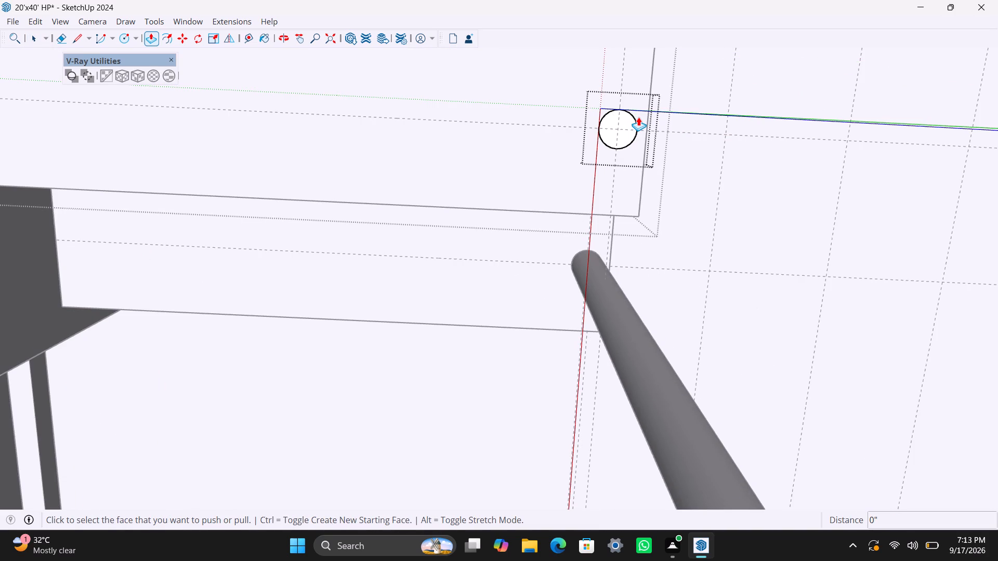
pyautogui.click(635, 121)
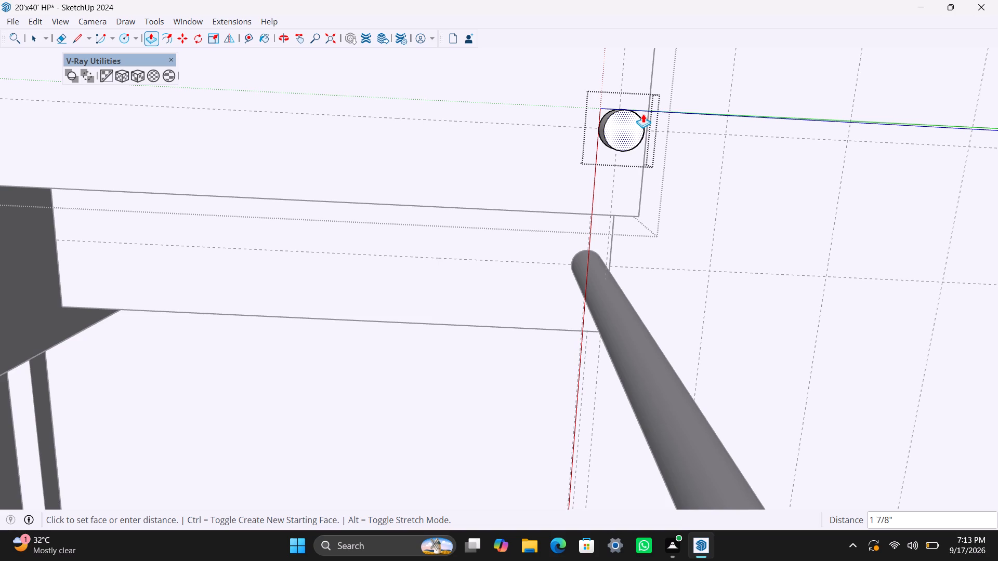
pyautogui.write("3'")
pyautogui.press('Return')
pyautogui.press('space')
# Open the third step's group and place a guide 4.5" from the rear edge of its top face.
pyautogui.scroll(-3, 563, 91)
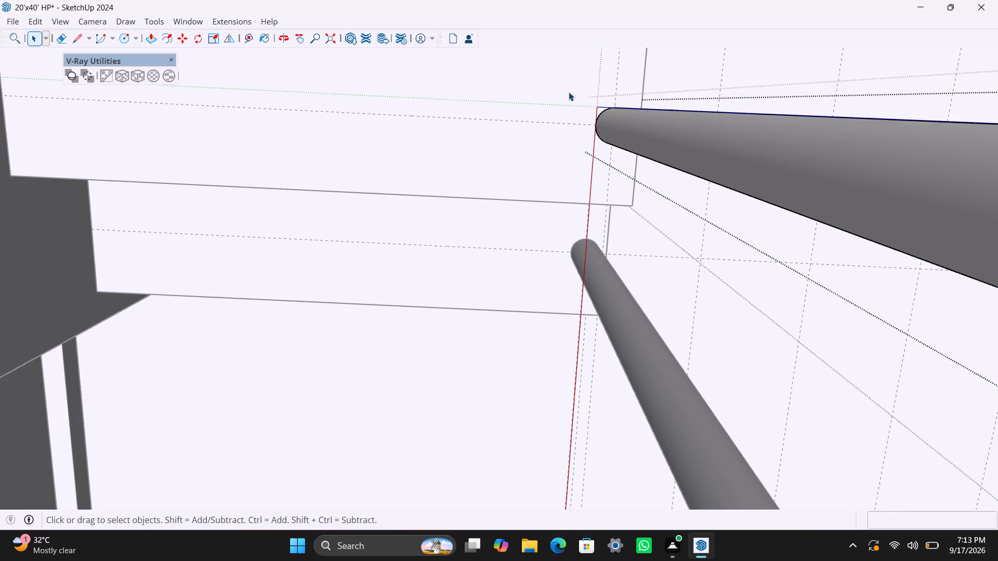
pyautogui.scroll(-6, 569, 92)
pyautogui.scroll(-2, 472, 167)
pyautogui.keyDown('shift'); pyautogui.moveTo(484, 185); pyautogui.dragTo(518, 294, button='middle'); pyautogui.keyUp('shift')
pyautogui.doubleClick(524, 204)
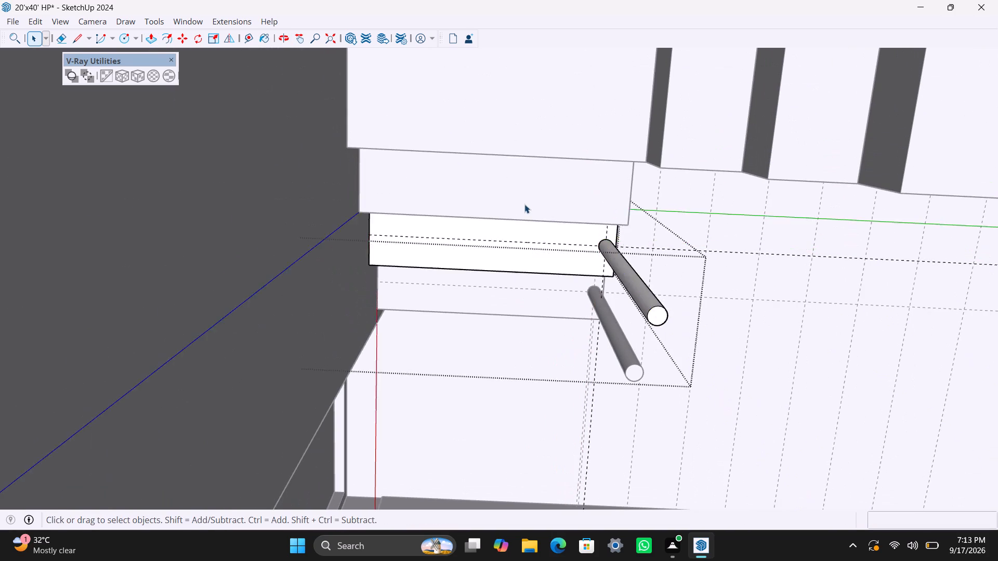
pyautogui.click(528, 189)
pyautogui.click(502, 352)
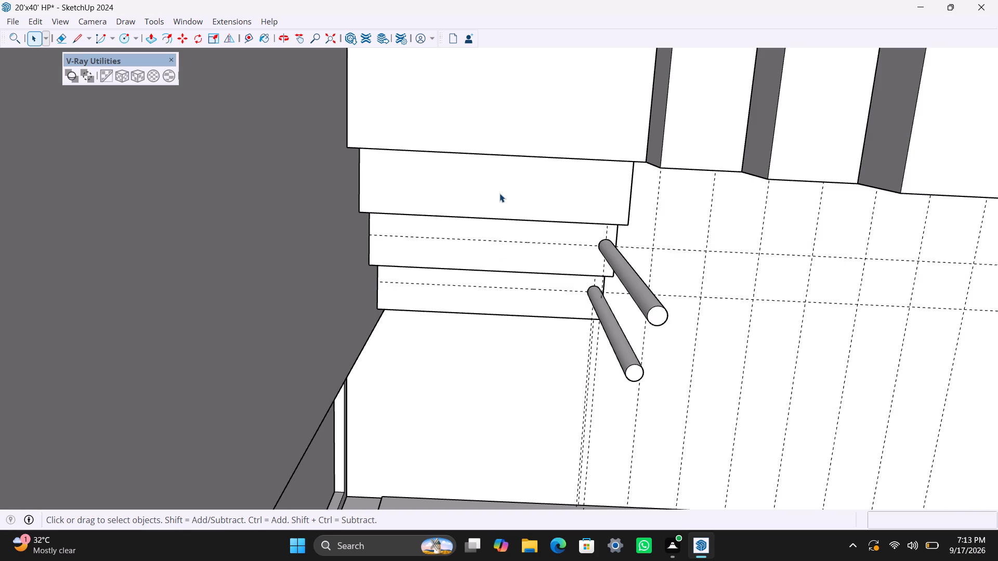
pyautogui.press('t')
pyautogui.press('space')
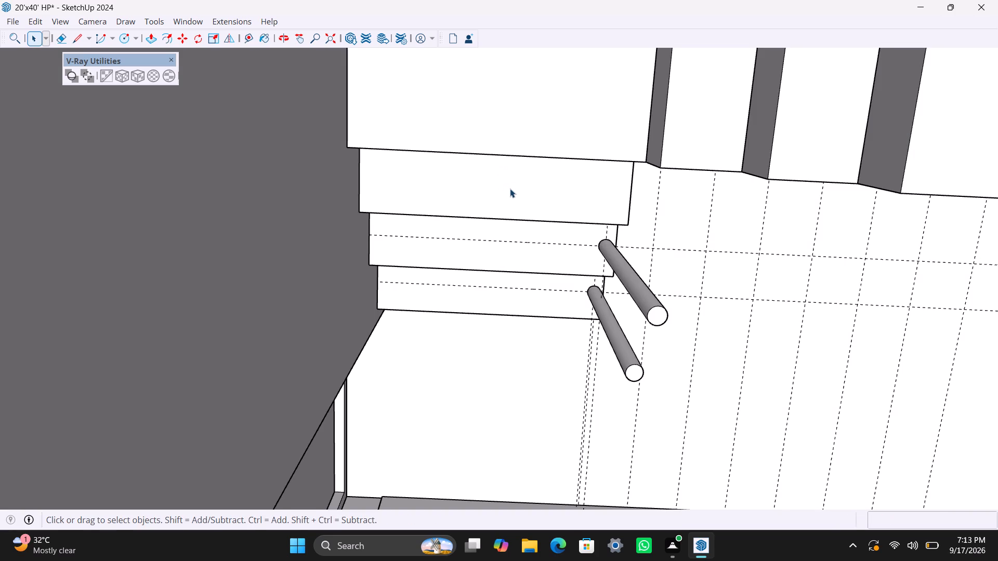
pyautogui.scroll(2, 509, 186)
pyautogui.tripleClick(509, 186)
pyautogui.click(509, 186)
pyautogui.press('t')
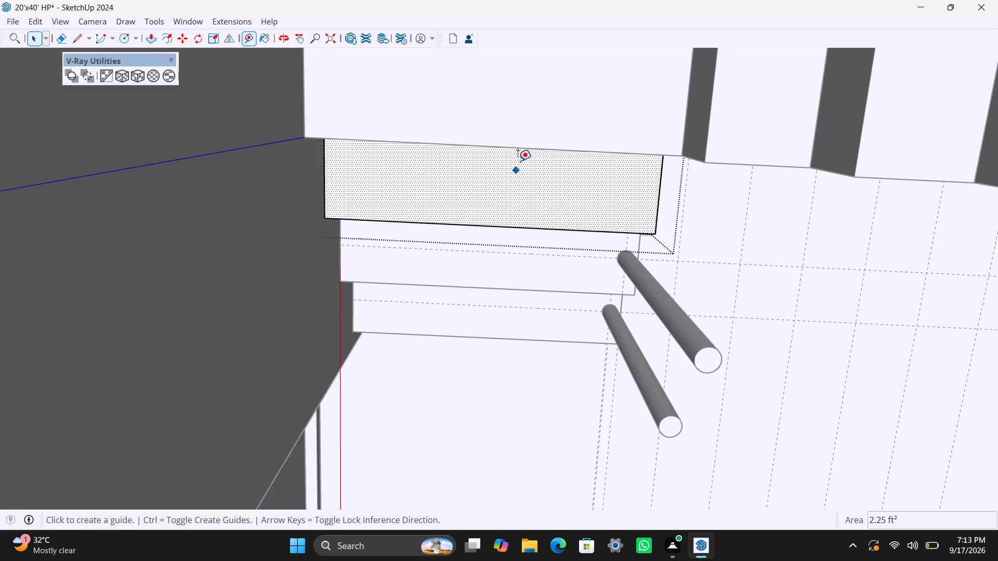
pyautogui.scroll(1, 529, 162)
pyautogui.moveTo(529, 156); pyautogui.dragTo(511, 81, button='middle')
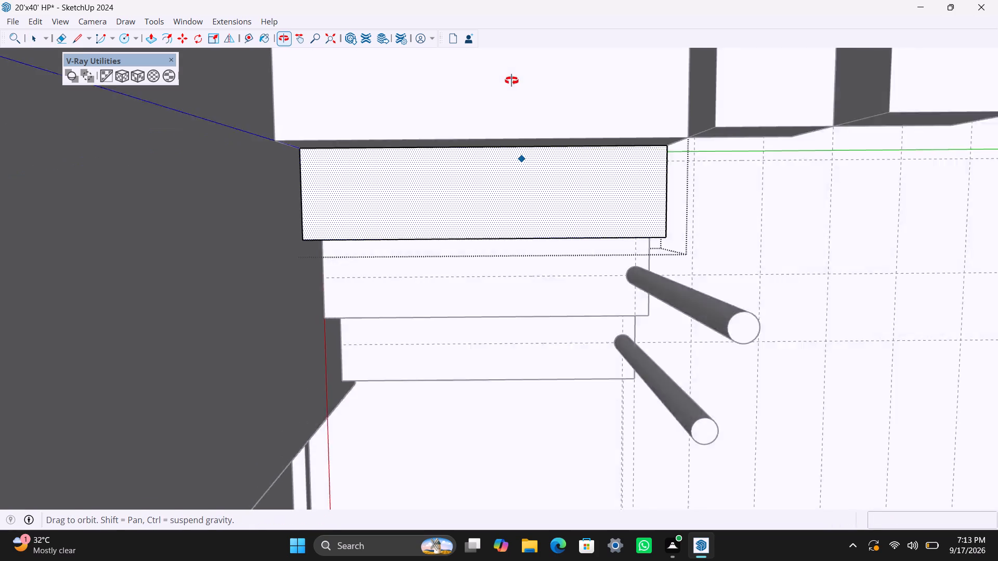
pyautogui.moveTo(511, 81); pyautogui.dragTo(511, 74, button='middle')
pyautogui.click(519, 152)
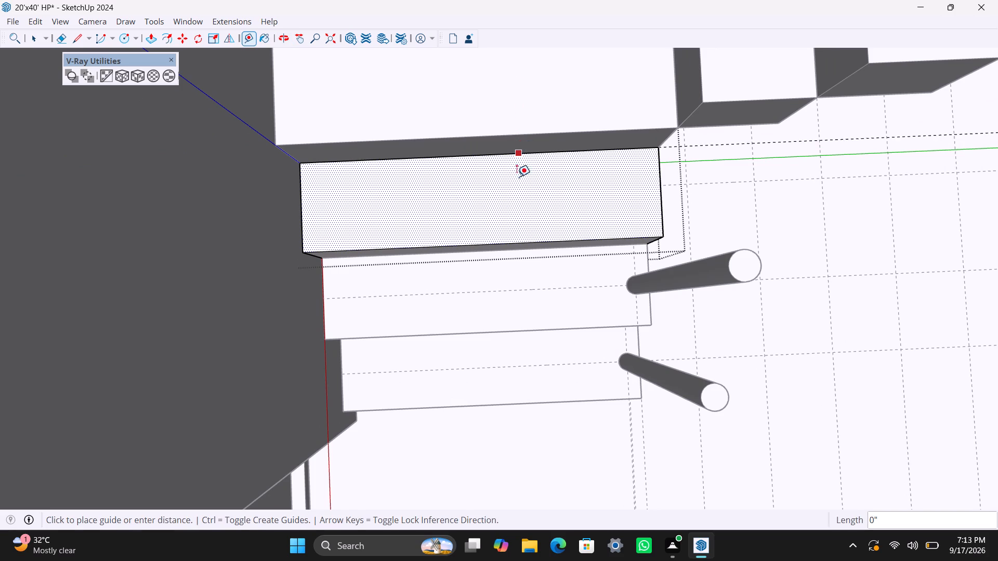
pyautogui.write('4.5"')
pyautogui.press('Return')
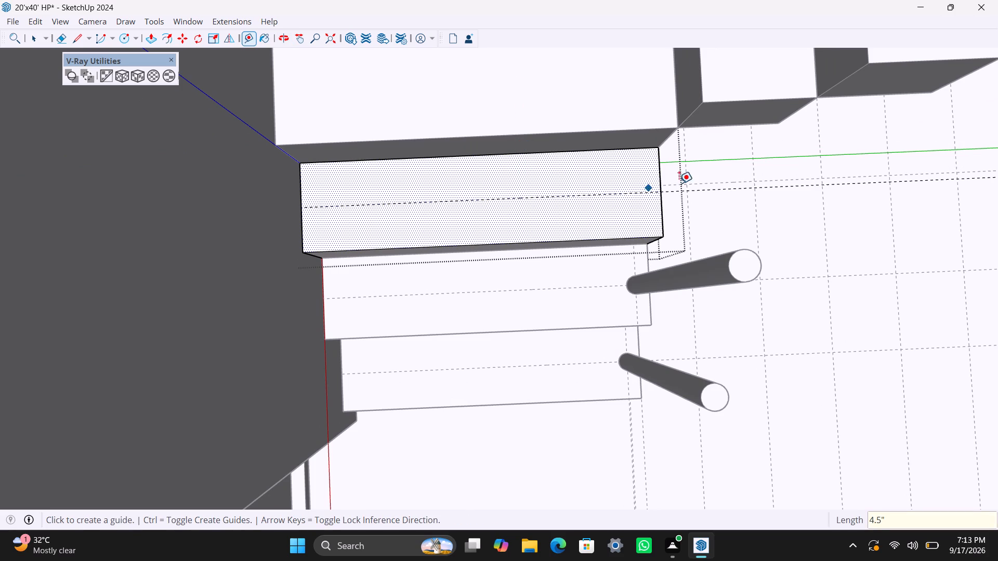
# Place a guide 4.5" from the open side edge of the third step's top face.
pyautogui.click(659, 178)
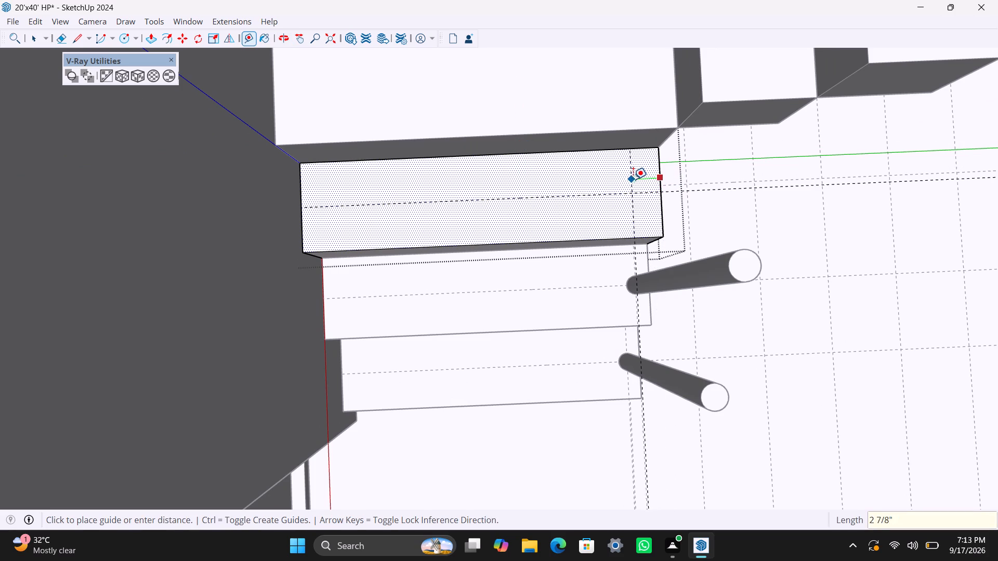
pyautogui.write('4.5"')
pyautogui.press('Return')
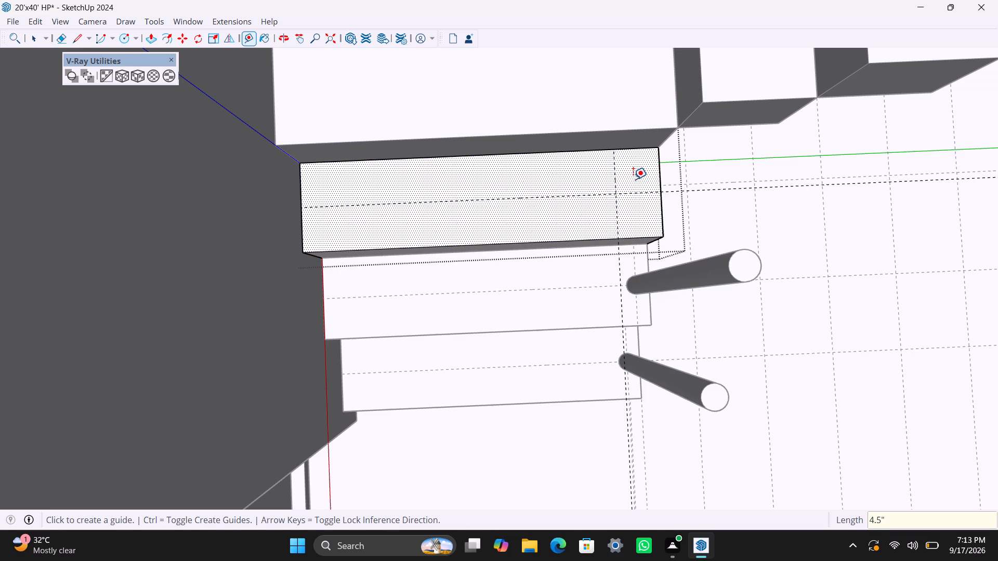
# Undo the last side guide and place one 1.5" from the open side edge of the third step's top face.
pyautogui.hotkey('ctrl', 'z')
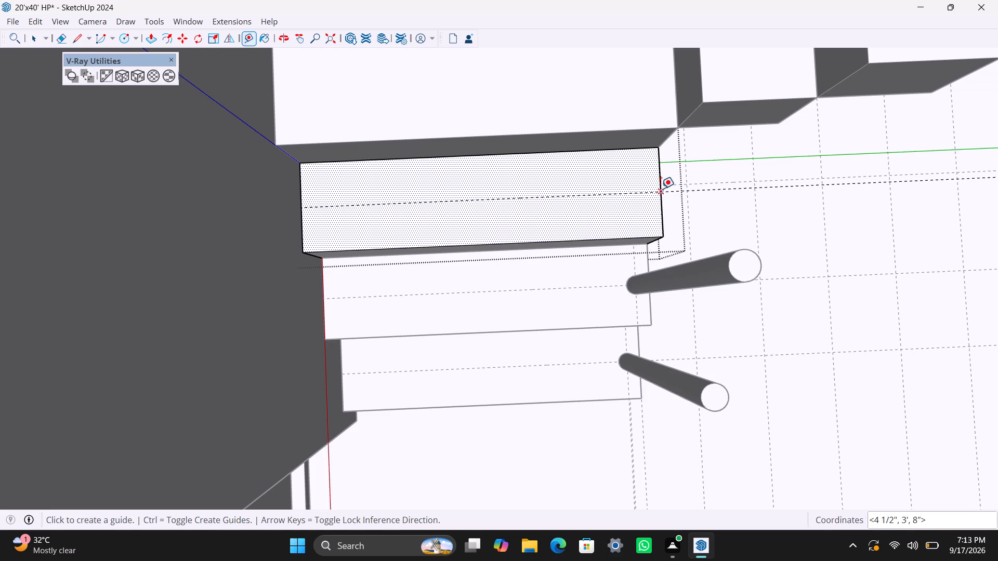
pyautogui.click(659, 176)
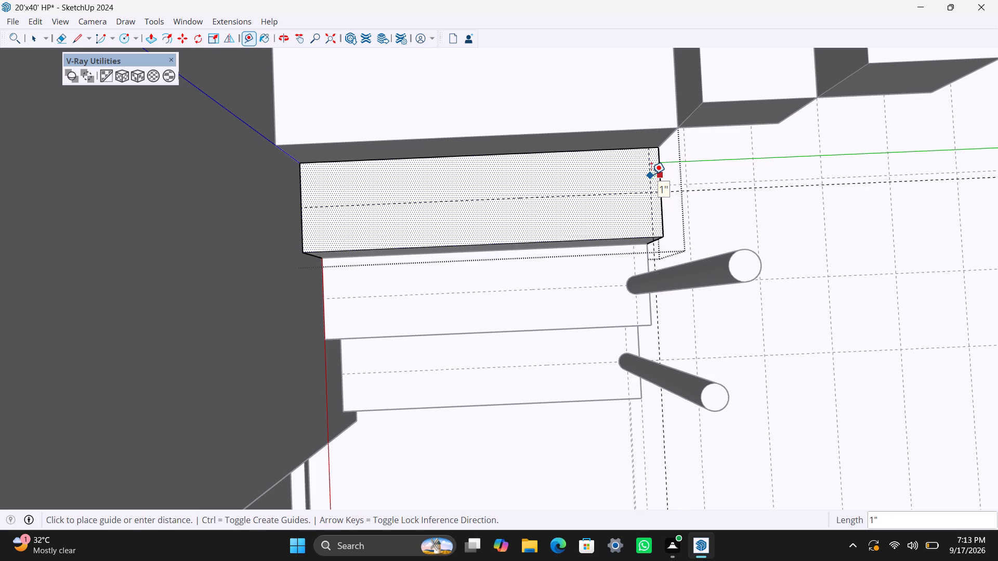
pyautogui.write('1.5"')
pyautogui.press('Return')
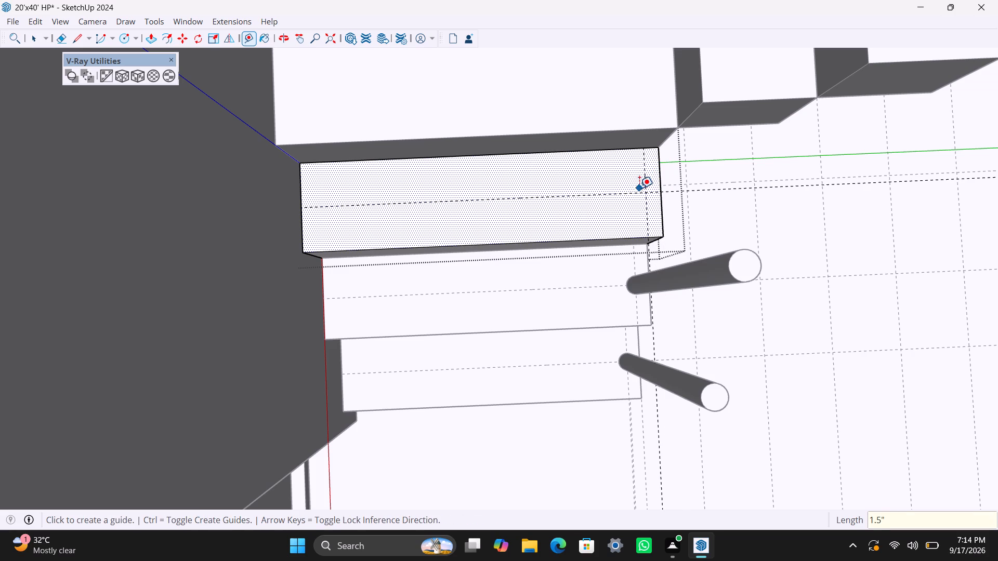
# Draw a 1" radius circle where the guides cross on the third step and make it a group.
pyautogui.press('c')
pyautogui.click(646, 193)
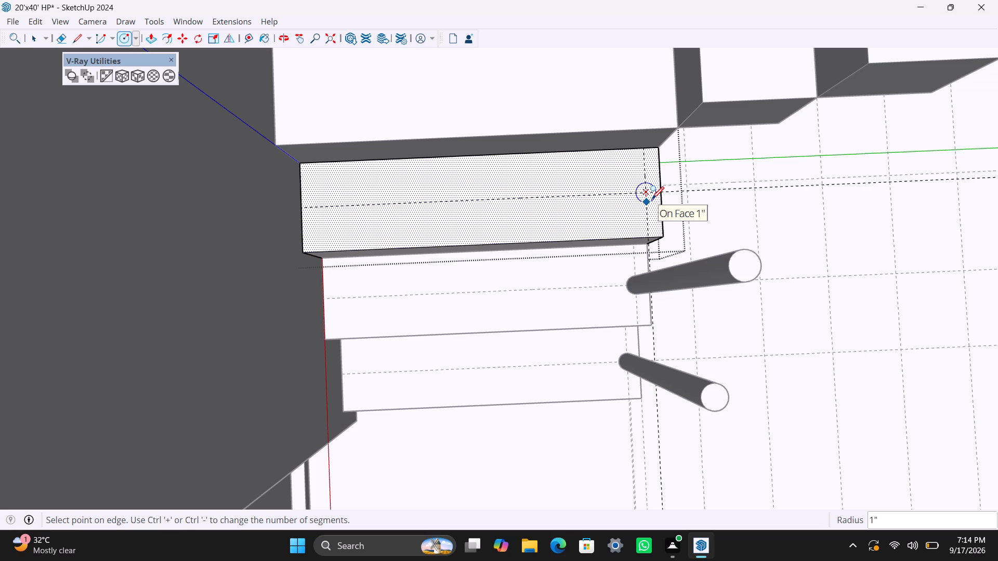
pyautogui.write('1"')
pyautogui.press('Return')
pyautogui.press('space')
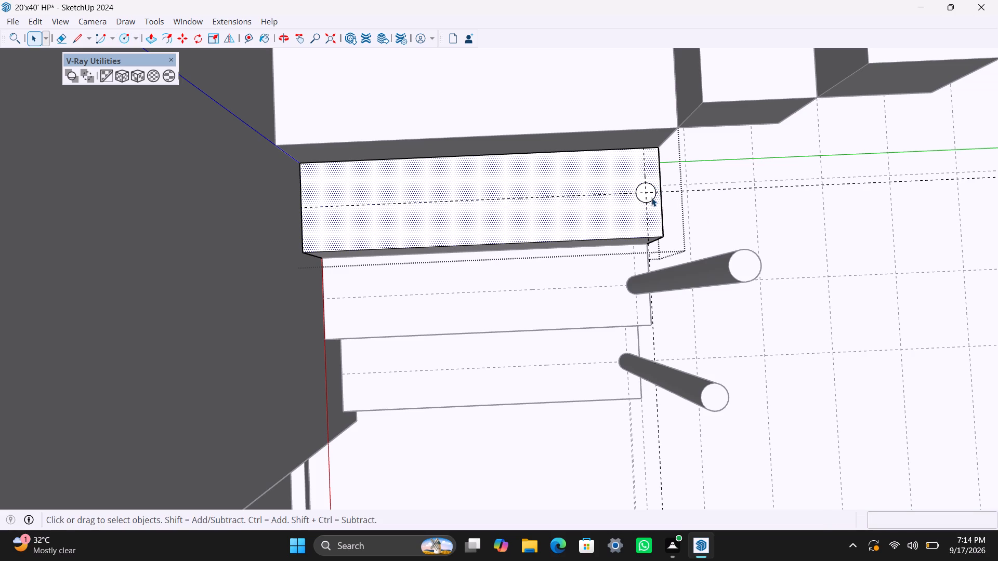
pyautogui.doubleClick(652, 194)
pyautogui.rightClick(652, 194)
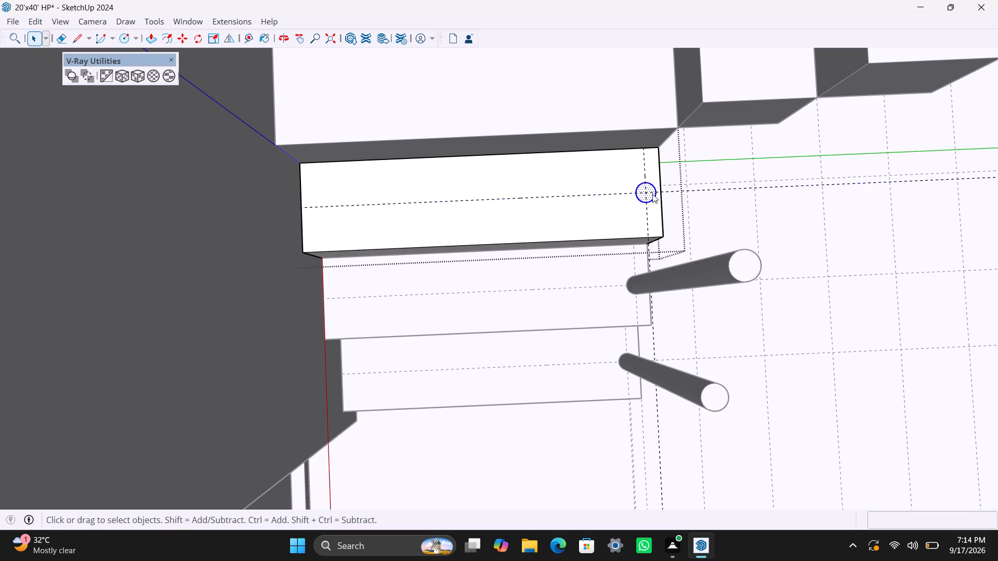
pyautogui.doubleClick(645, 196)
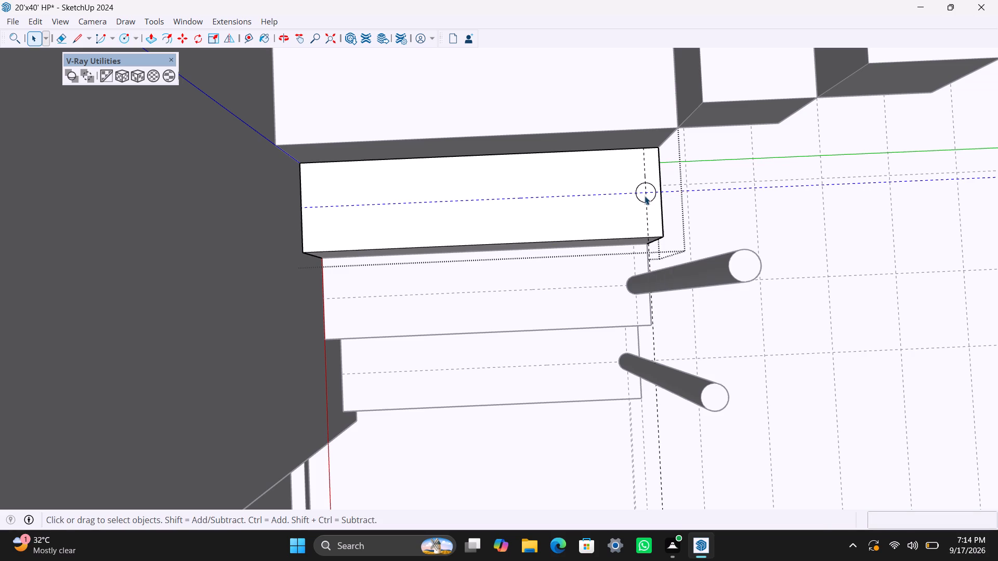
pyautogui.doubleClick(652, 196)
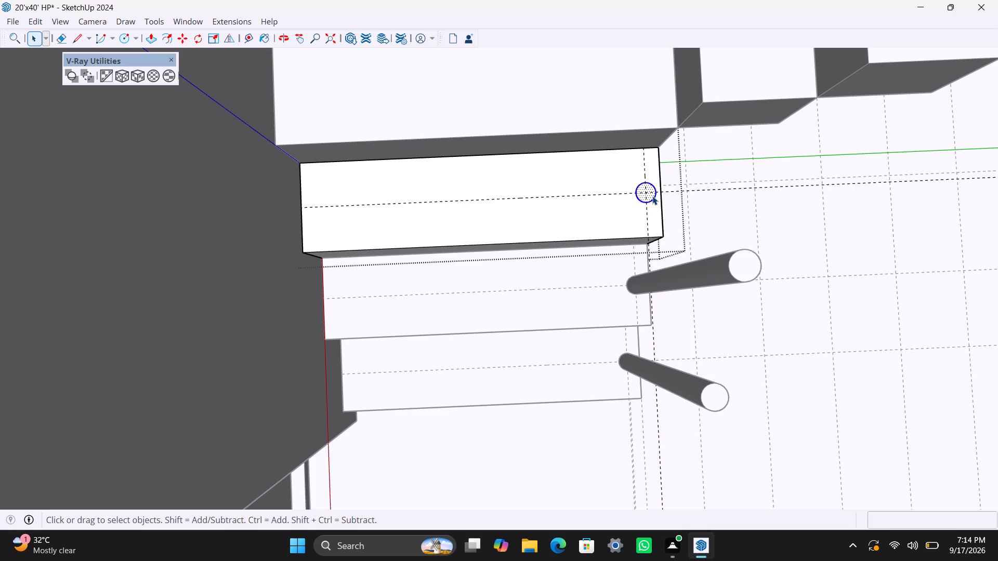
pyautogui.rightClick(652, 196)
pyautogui.click(698, 126)
# Open the third step's circle group and extrude its face 3' upward with Push/Pull.
pyautogui.scroll(4, 658, 215)
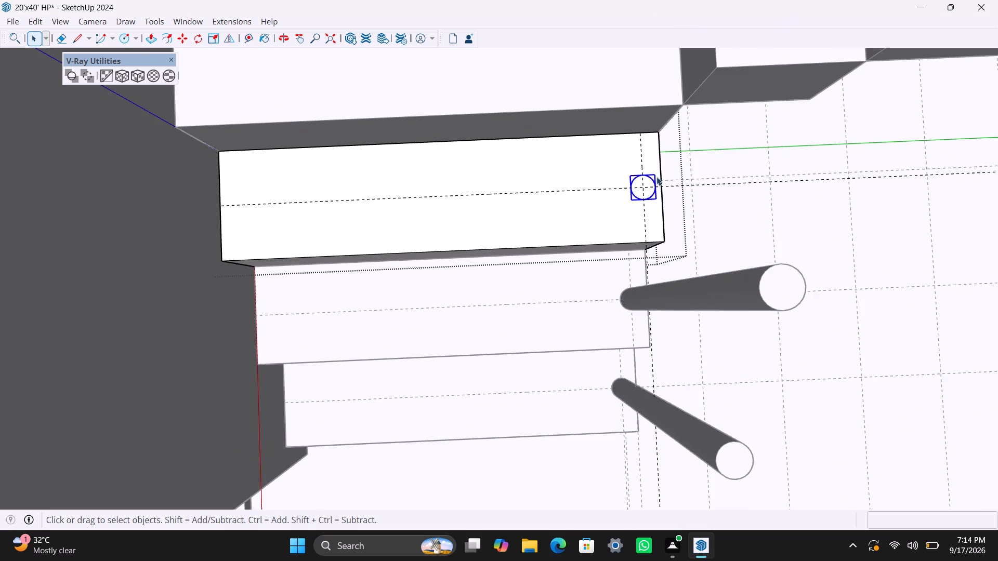
pyautogui.scroll(1, 656, 177)
pyautogui.tripleClick(644, 196)
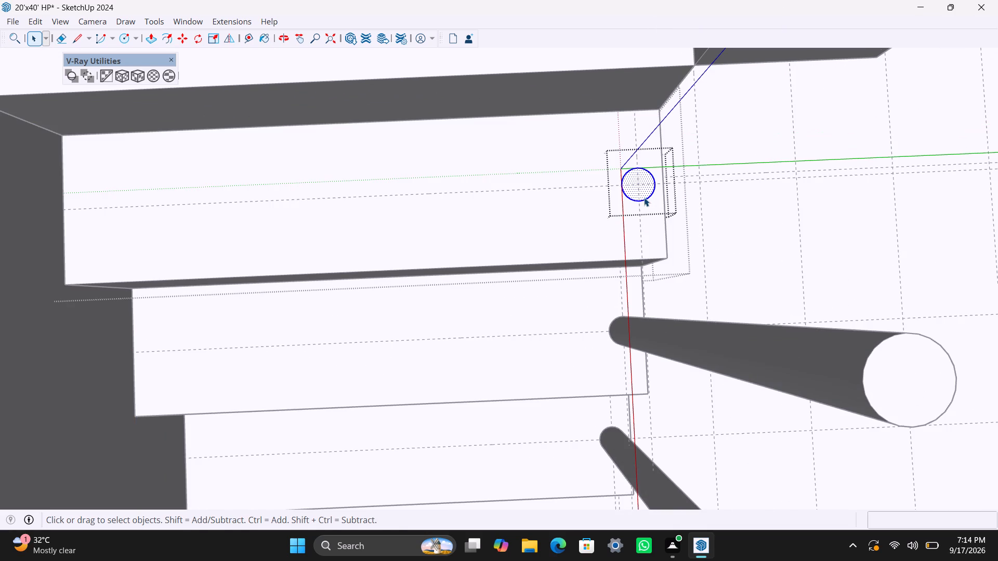
pyautogui.press('p')
pyautogui.moveTo(644, 194); pyautogui.dragTo(660, 137)
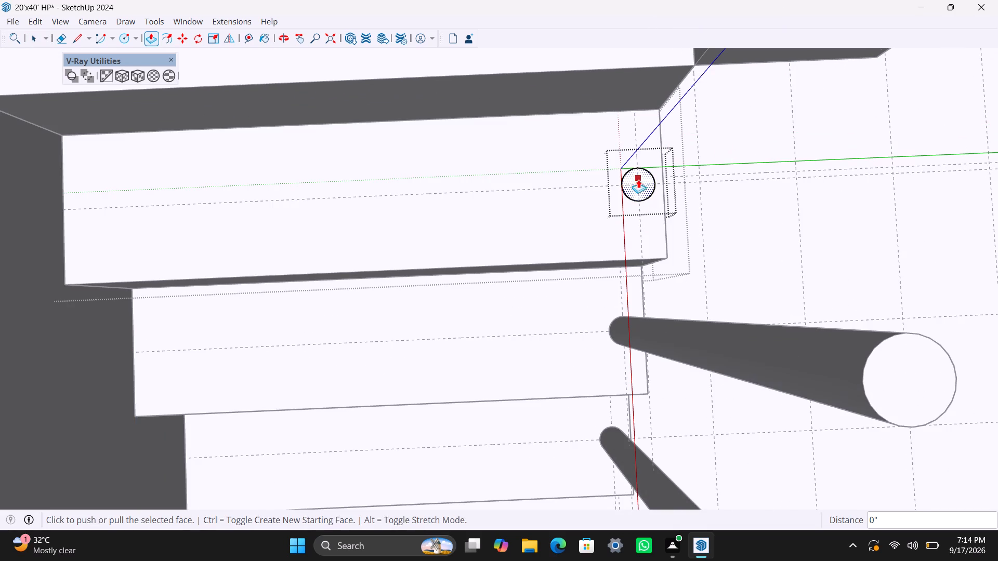
pyautogui.click(644, 182)
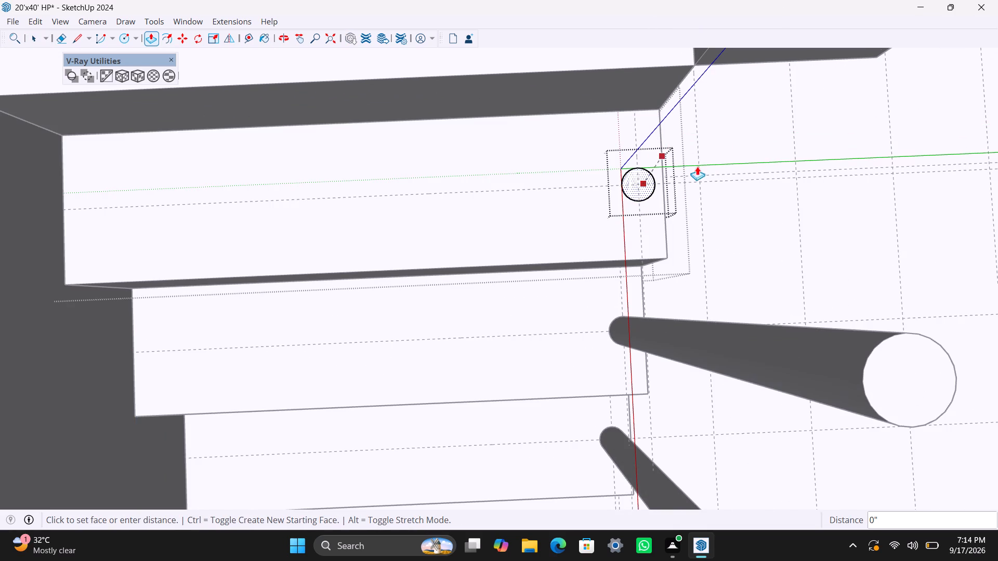
pyautogui.click(648, 178)
pyautogui.hotkey('ctrl', 'z')
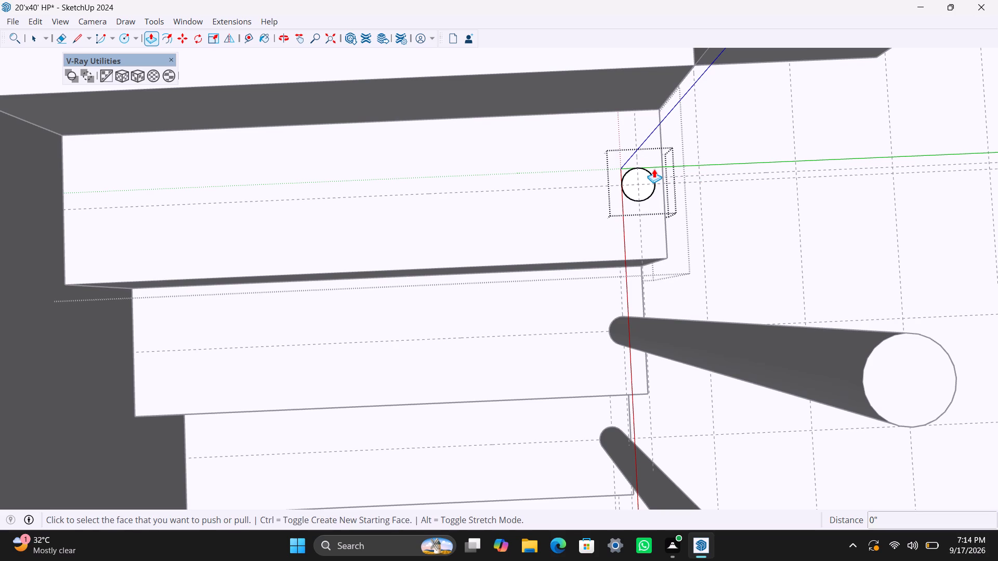
pyautogui.click(652, 182)
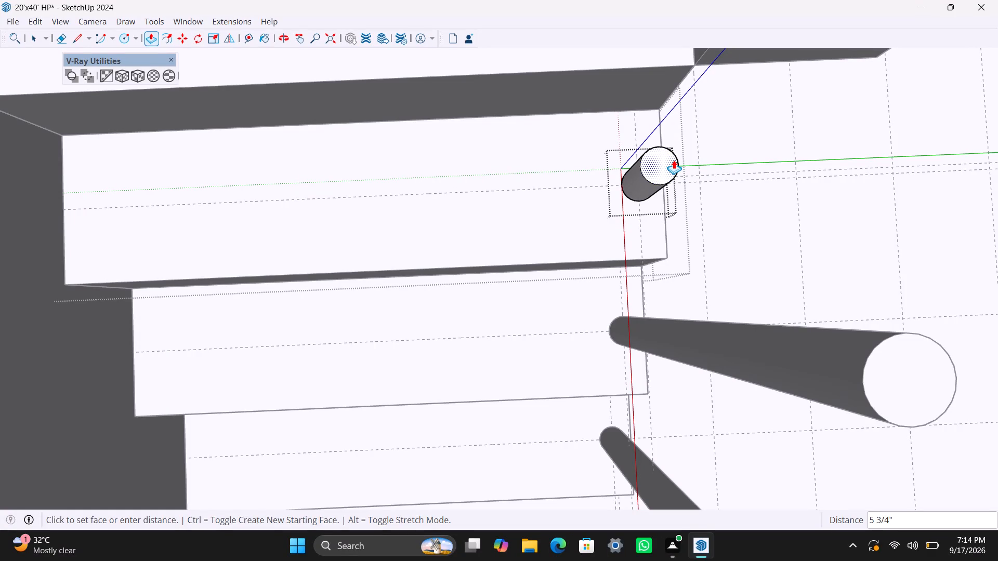
pyautogui.write("3'")
pyautogui.press('Return')
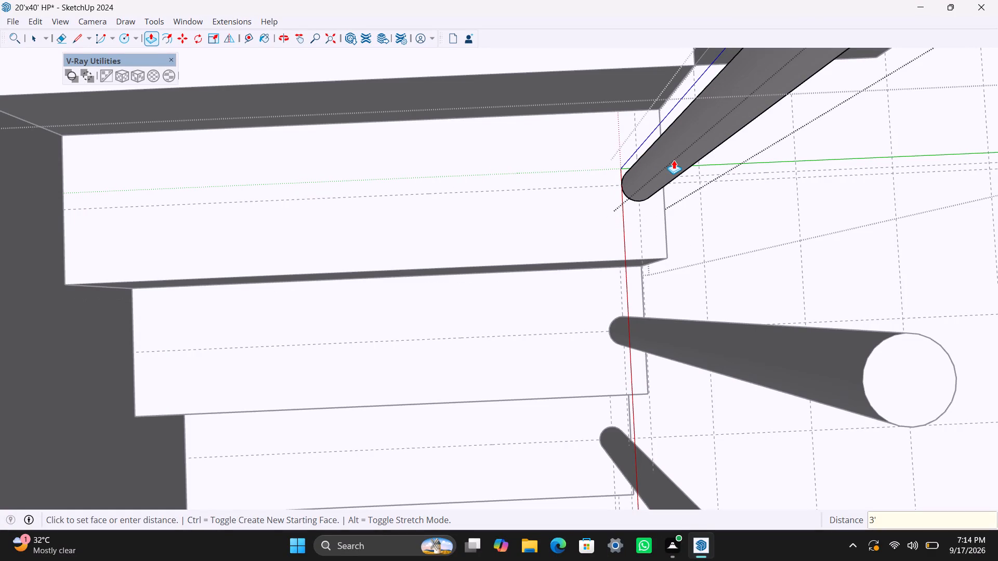
pyautogui.press('space')
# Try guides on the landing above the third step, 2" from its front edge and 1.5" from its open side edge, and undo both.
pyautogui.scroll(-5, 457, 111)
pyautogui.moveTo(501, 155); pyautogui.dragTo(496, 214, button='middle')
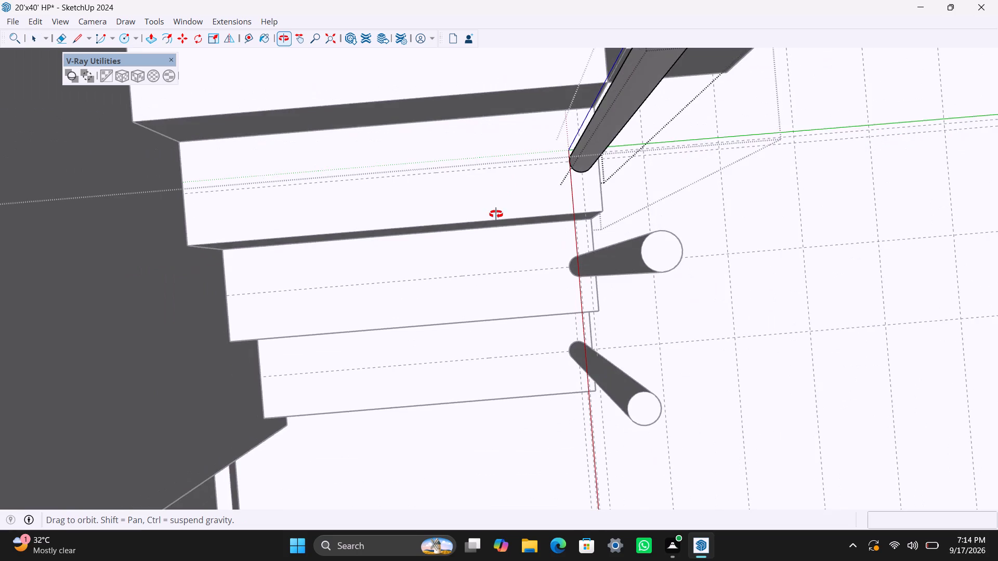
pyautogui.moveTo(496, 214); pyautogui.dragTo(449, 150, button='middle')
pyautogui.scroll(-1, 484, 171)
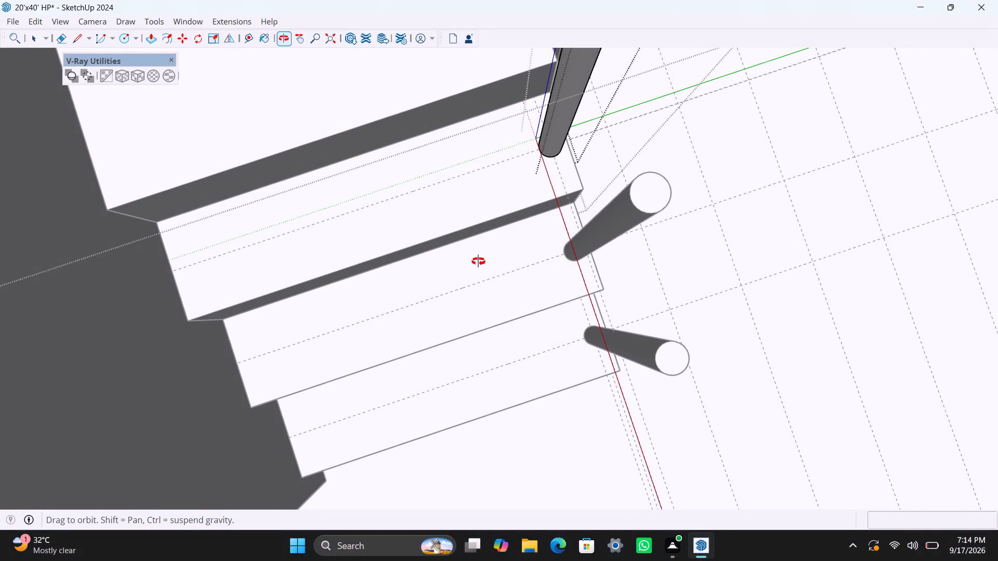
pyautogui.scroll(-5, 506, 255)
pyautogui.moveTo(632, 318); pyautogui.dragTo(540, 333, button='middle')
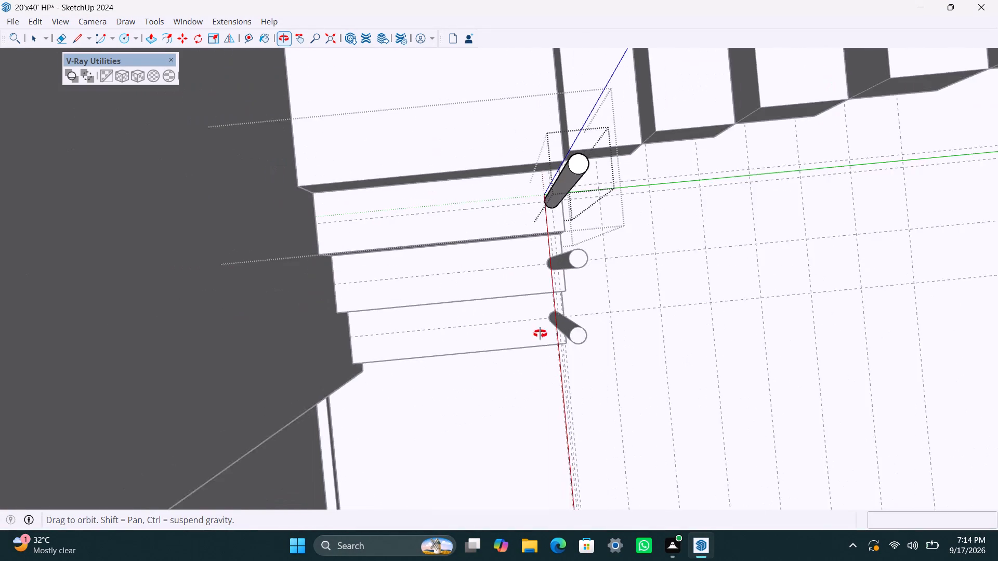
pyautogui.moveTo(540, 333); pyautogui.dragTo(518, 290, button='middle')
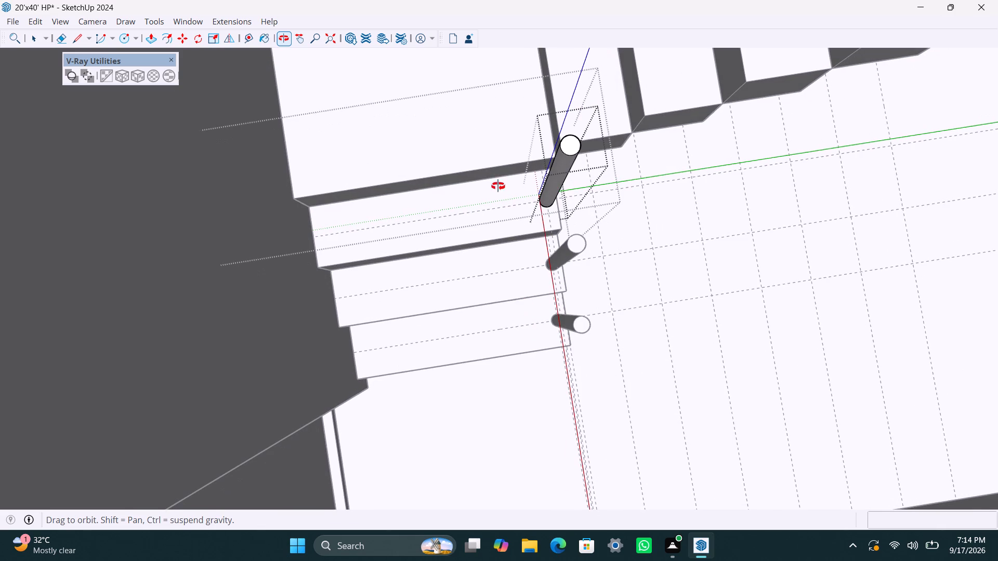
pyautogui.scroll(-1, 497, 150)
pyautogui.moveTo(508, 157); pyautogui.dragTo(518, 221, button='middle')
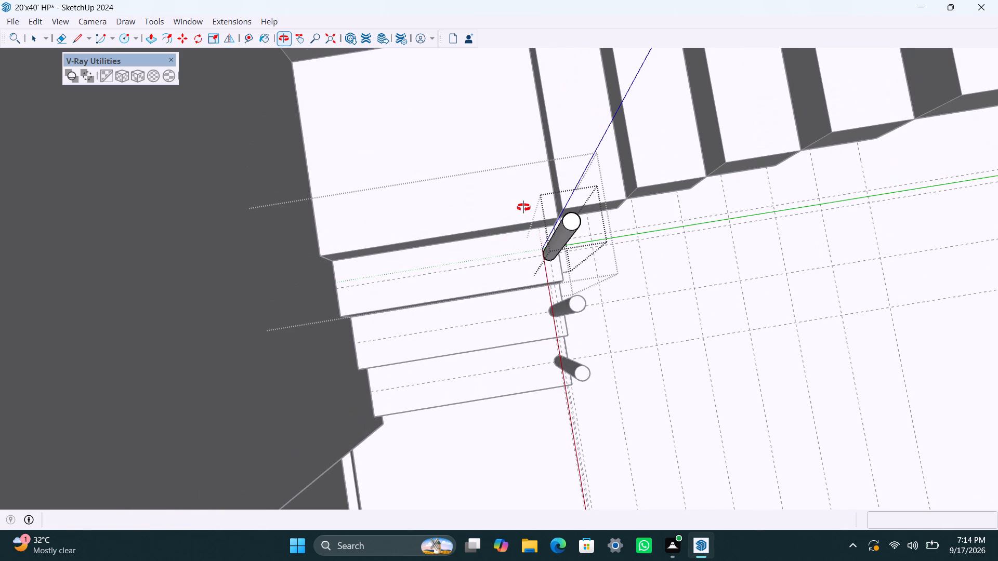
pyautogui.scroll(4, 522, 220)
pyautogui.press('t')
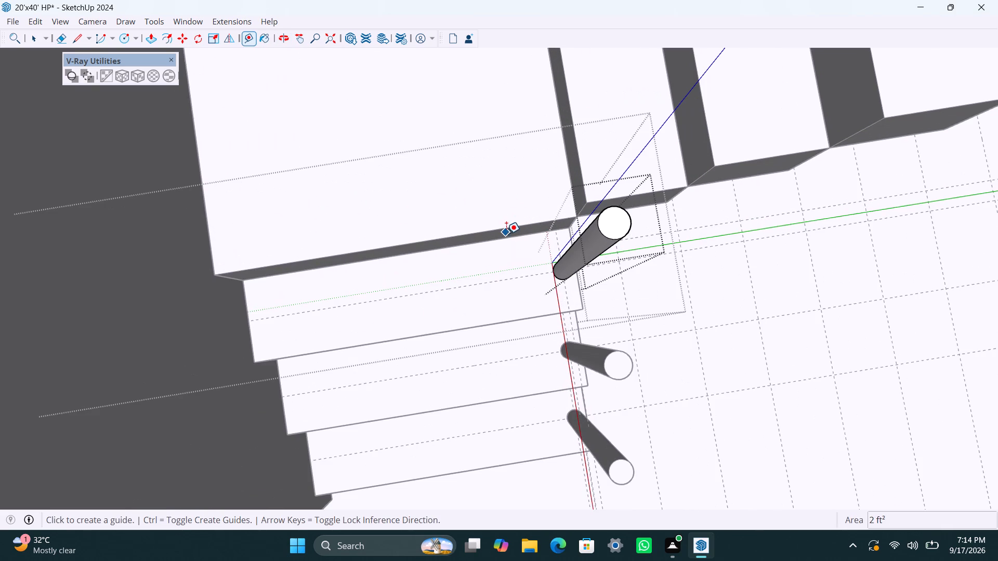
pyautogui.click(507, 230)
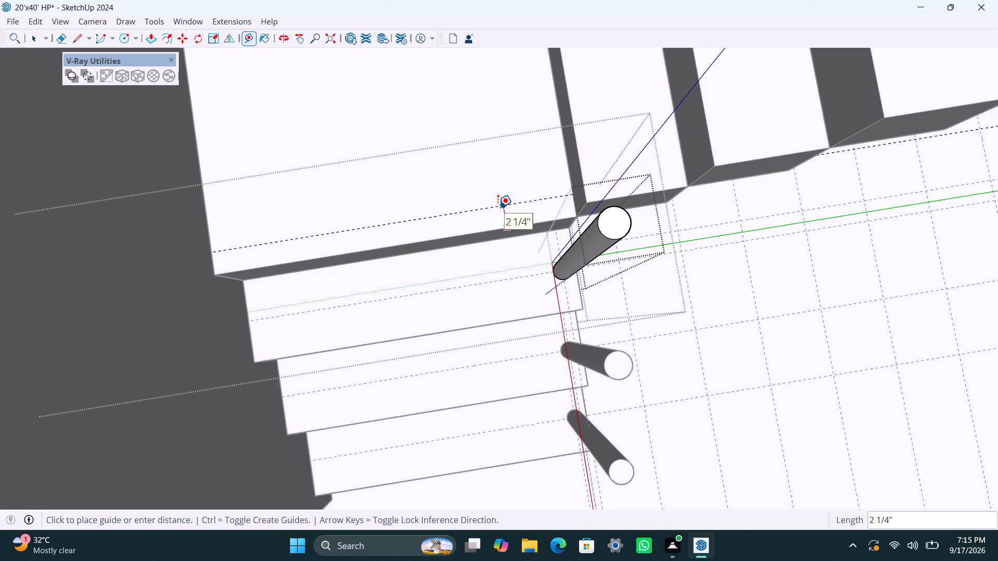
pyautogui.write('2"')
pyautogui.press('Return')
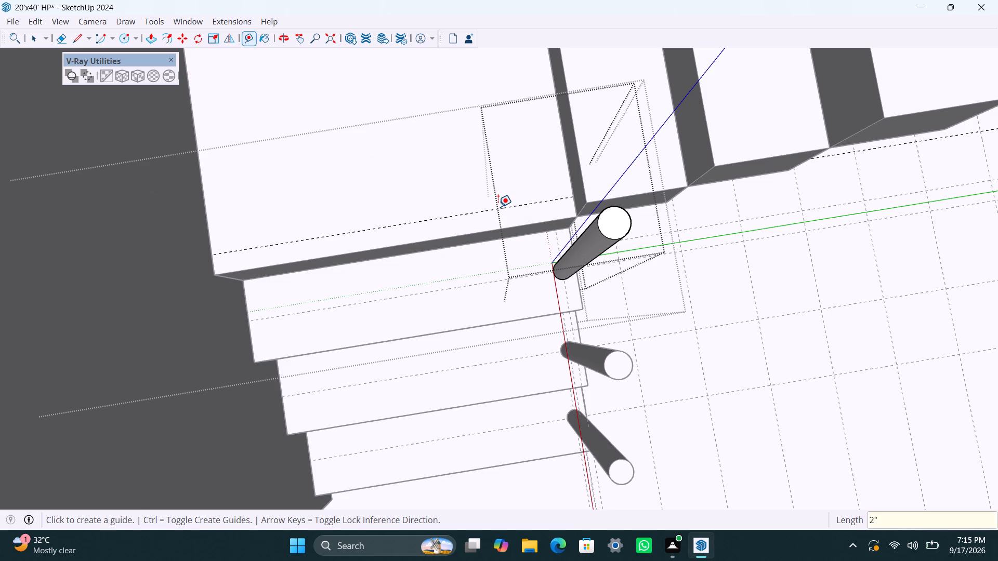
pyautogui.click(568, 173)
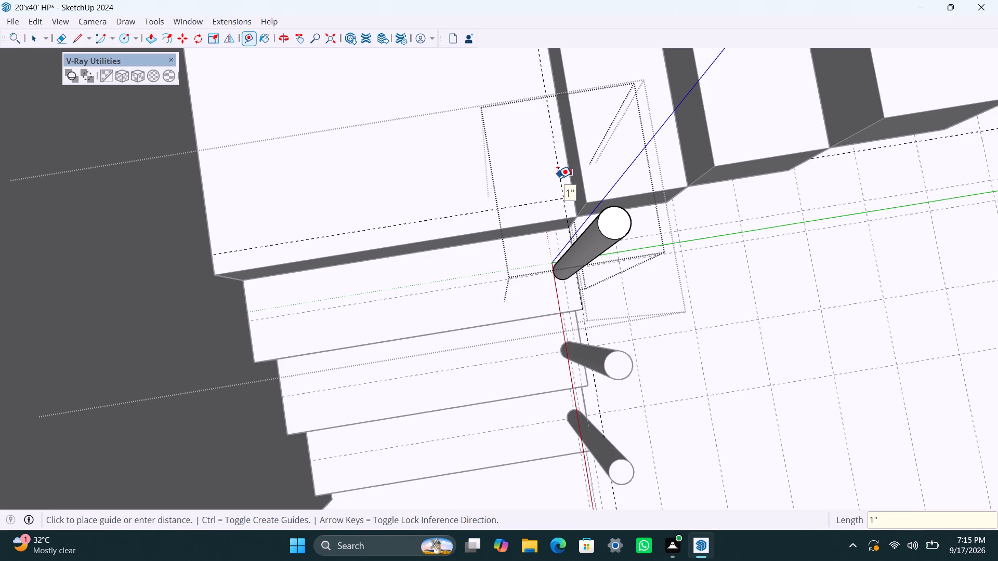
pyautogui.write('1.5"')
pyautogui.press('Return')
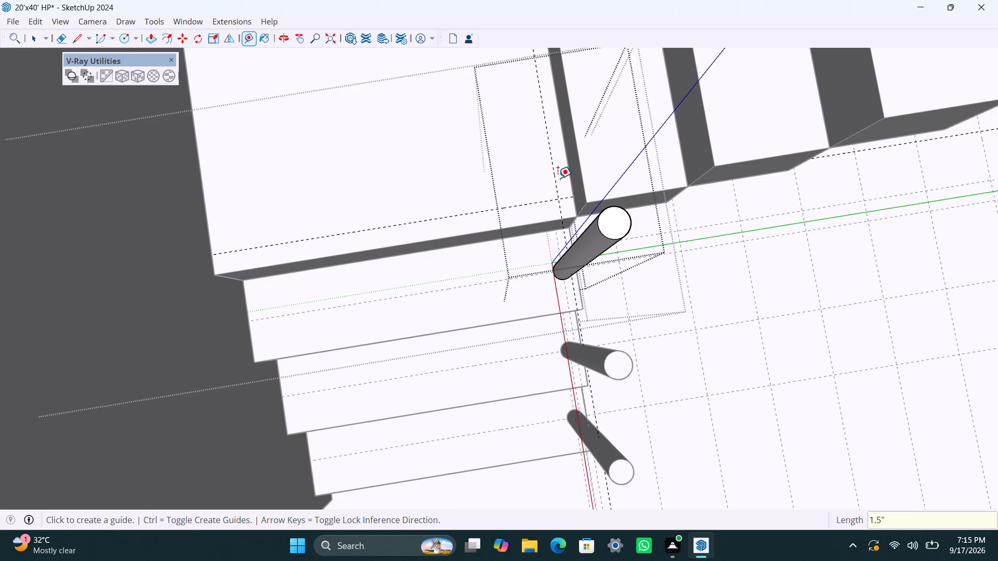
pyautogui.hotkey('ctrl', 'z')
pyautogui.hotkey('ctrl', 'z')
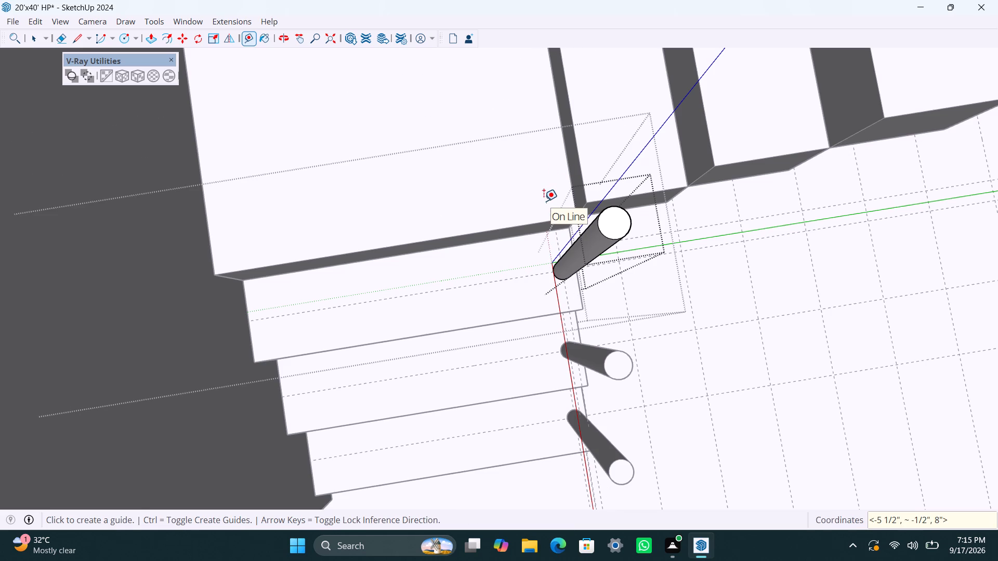
# Place guides 1.5" from the front edge and 1.5" from the open side edge of the landing's top face.
pyautogui.click(549, 221)
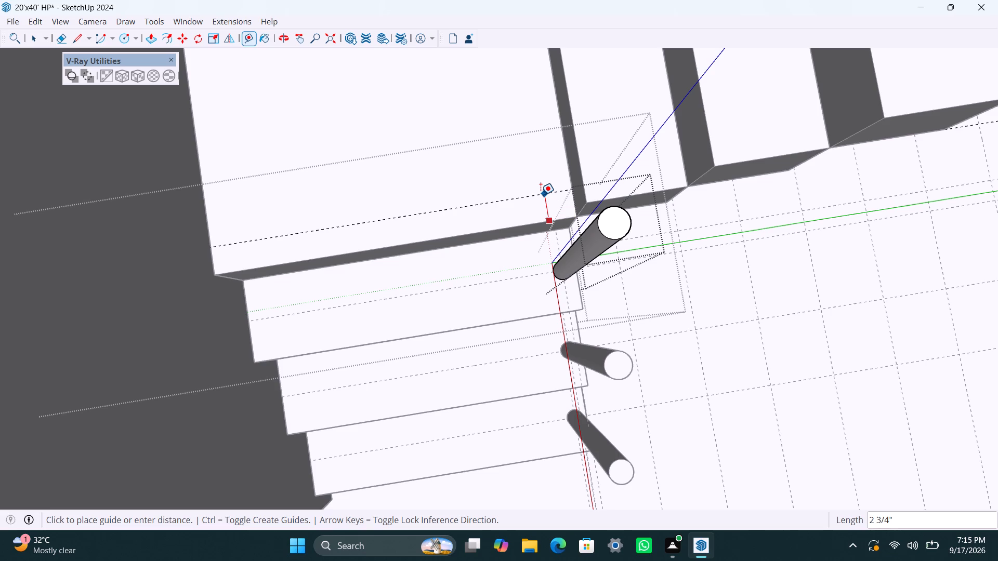
pyautogui.write('1.5"')
pyautogui.press('Return')
pyautogui.scroll(2, 575, 198)
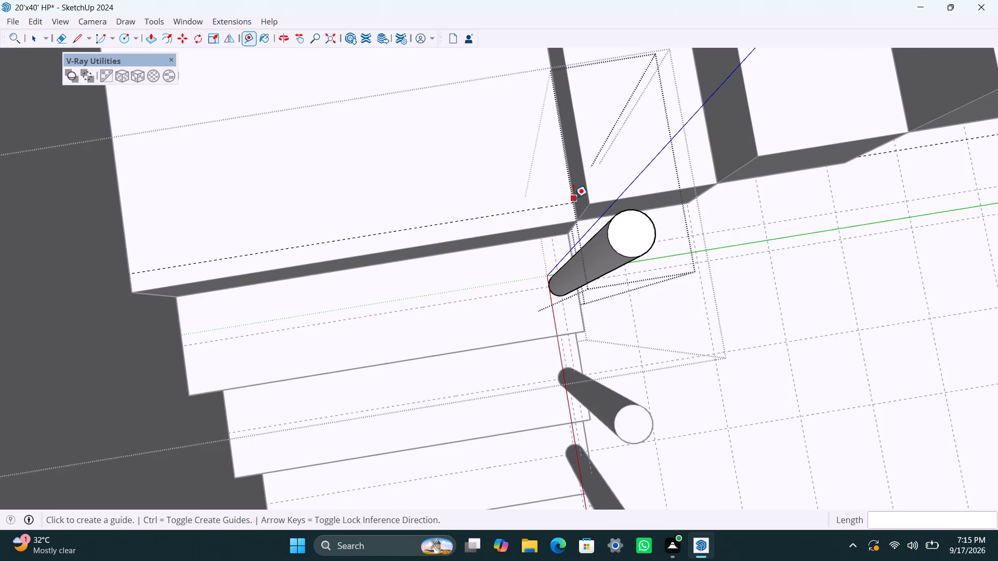
pyautogui.click(573, 197)
pyautogui.write('1.5"')
pyautogui.press('Return')
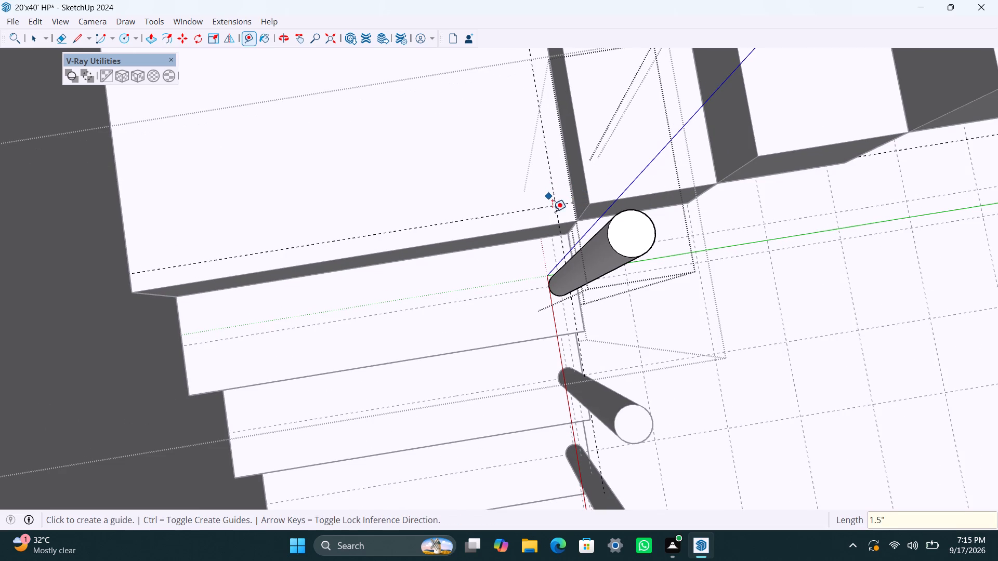
# Draw a 1" radius circle where the guides cross at the landing's front corner and make it a group.
pyautogui.press('c')
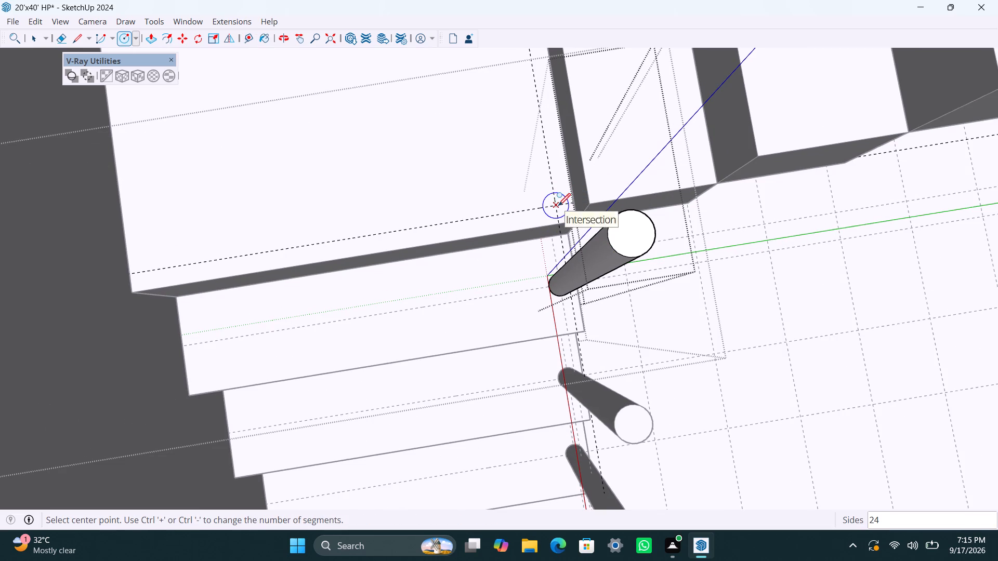
pyautogui.click(558, 205)
pyautogui.write('1"')
pyautogui.press('Return')
pyautogui.press('space')
pyautogui.scroll(2, 572, 209)
pyautogui.click(563, 208)
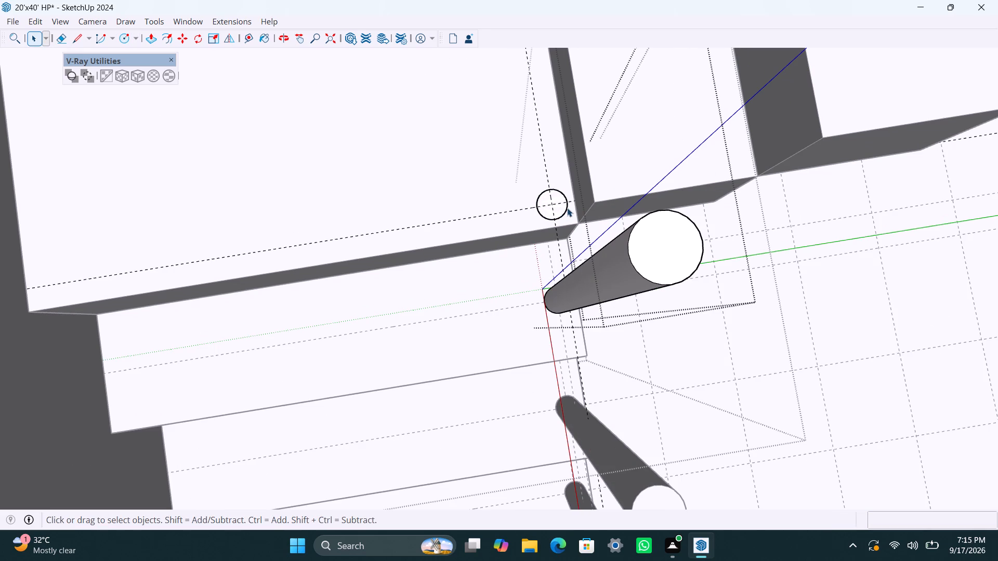
pyautogui.click(567, 208)
pyautogui.rightClick(557, 205)
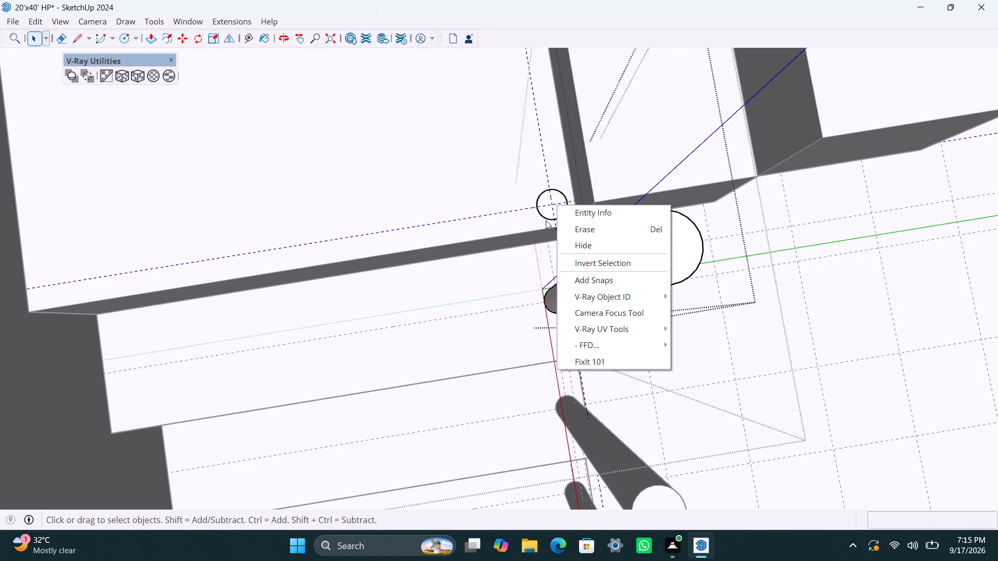
pyautogui.doubleClick(549, 210)
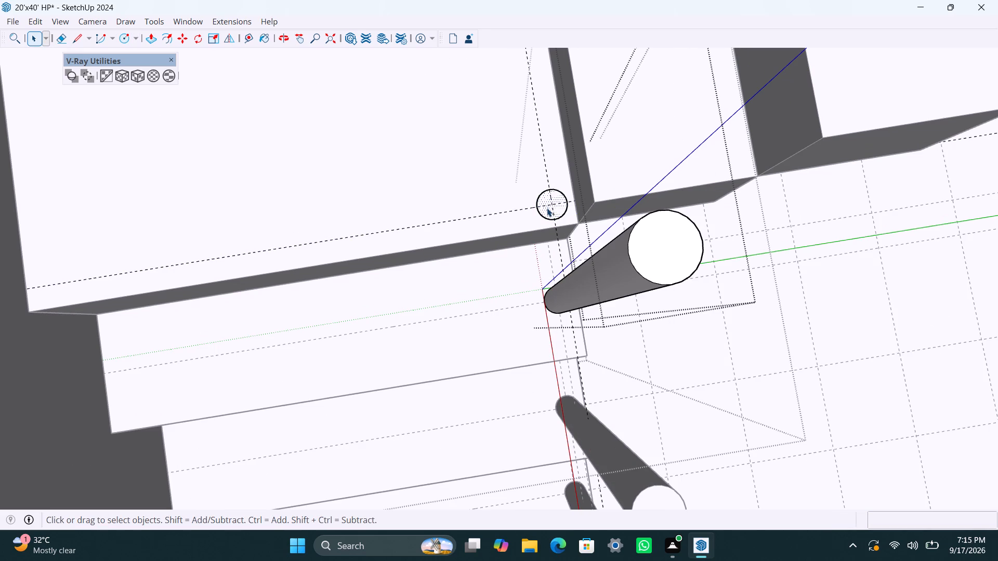
pyautogui.doubleClick(547, 213)
pyautogui.doubleClick(550, 214)
pyautogui.rightClick(550, 212)
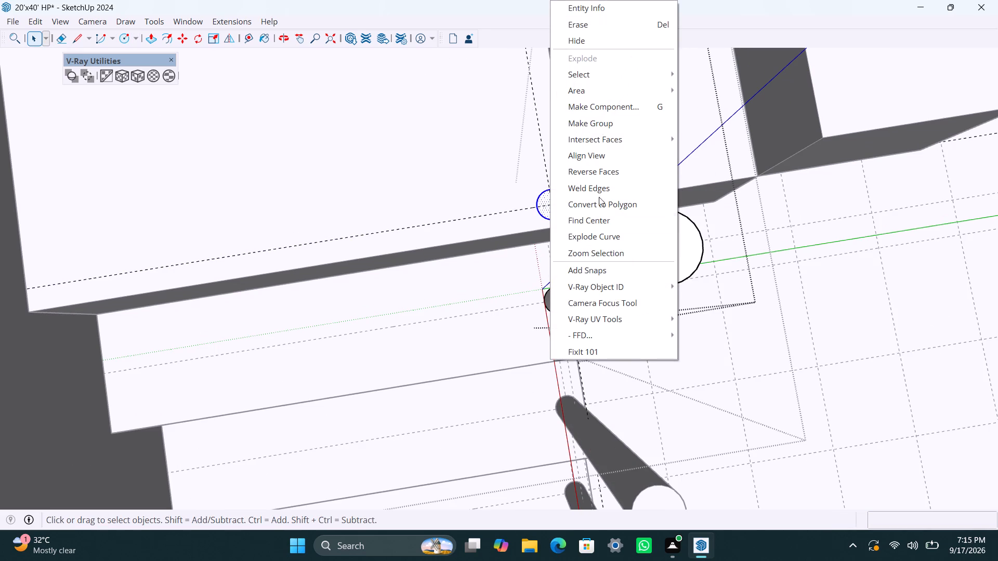
pyautogui.click(608, 124)
pyautogui.scroll(4, 556, 210)
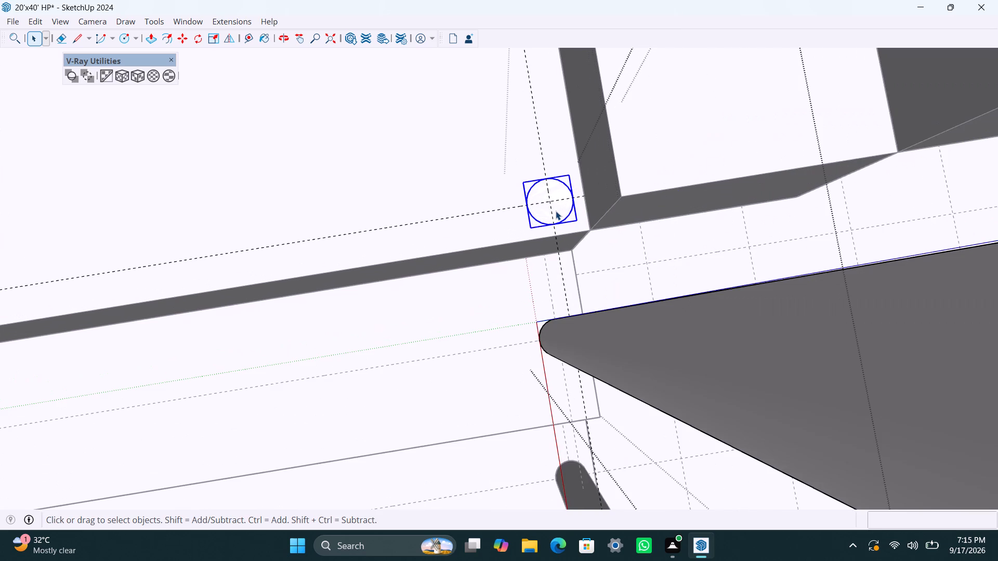
# Open the circle group at the landing's front corner and extrude its face 3' upward with Push/Pull.
pyautogui.doubleClick(556, 211)
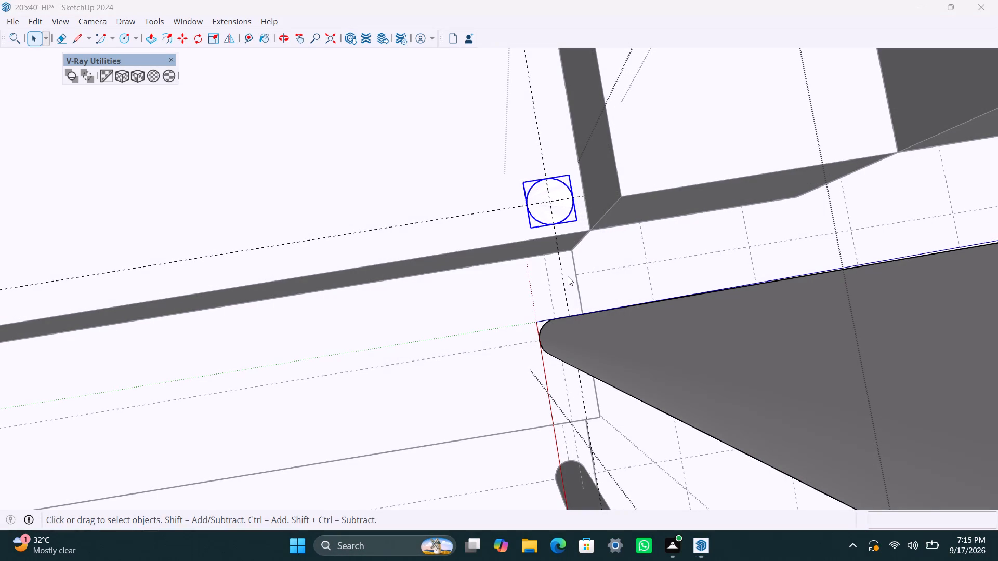
pyautogui.tripleClick(558, 207)
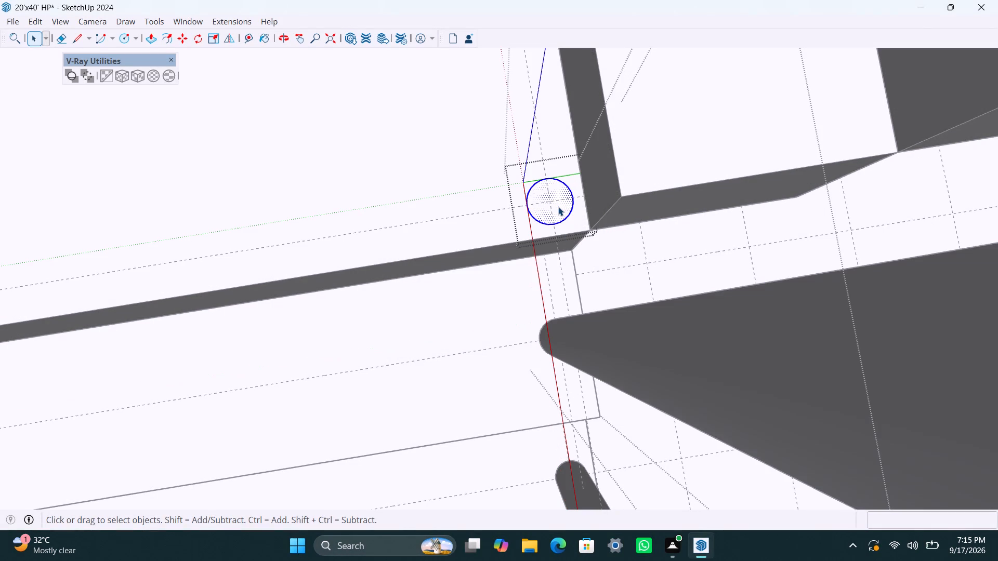
pyautogui.press('p')
pyautogui.moveTo(558, 207); pyautogui.dragTo(558, 196)
pyautogui.write("3'")
pyautogui.press('Return')
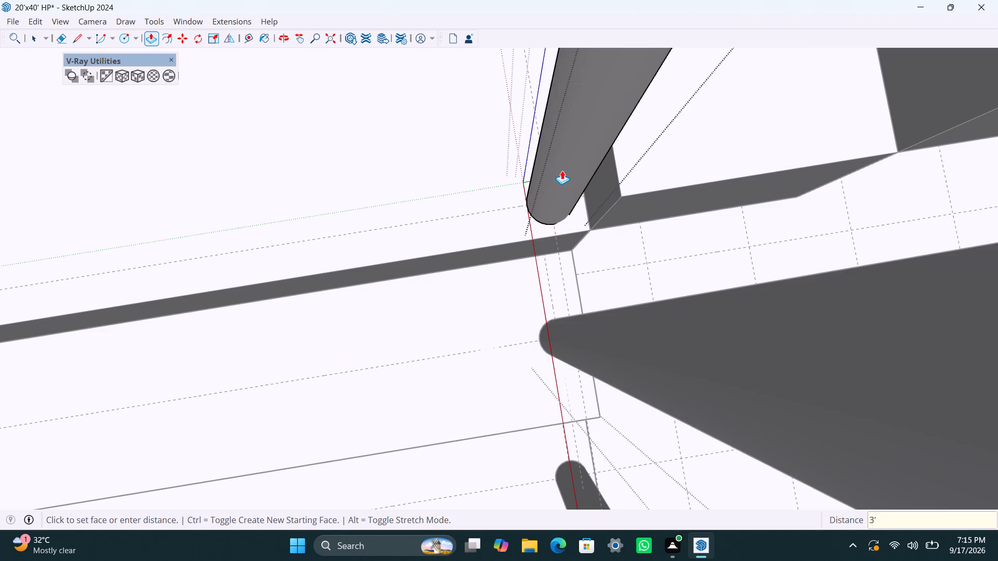
pyautogui.press('space')
# Open the first step above the landing and place a guide 4.5" from the back edge of its top face.
pyautogui.scroll(-16, 485, 174)
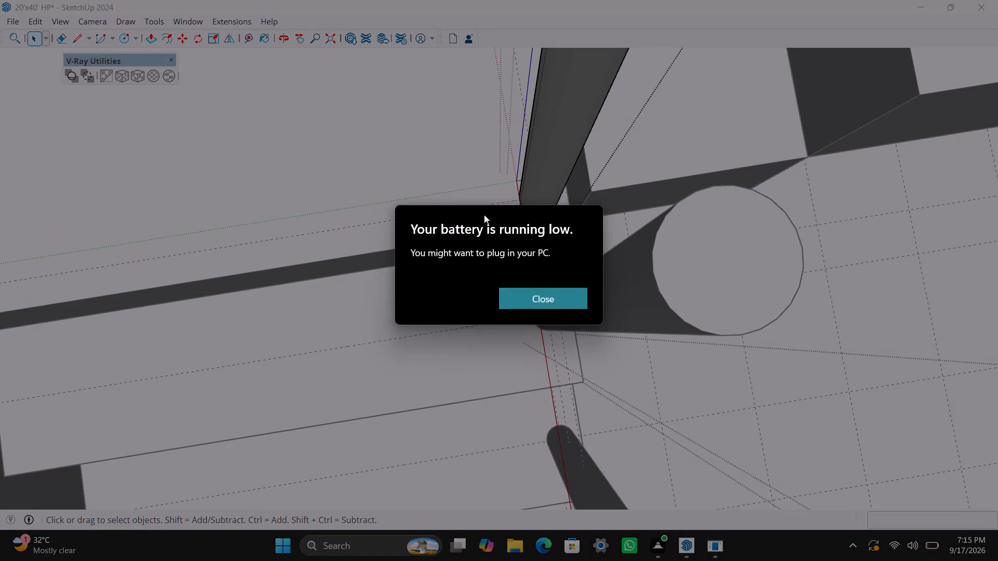
pyautogui.scroll(-5, 431, 217)
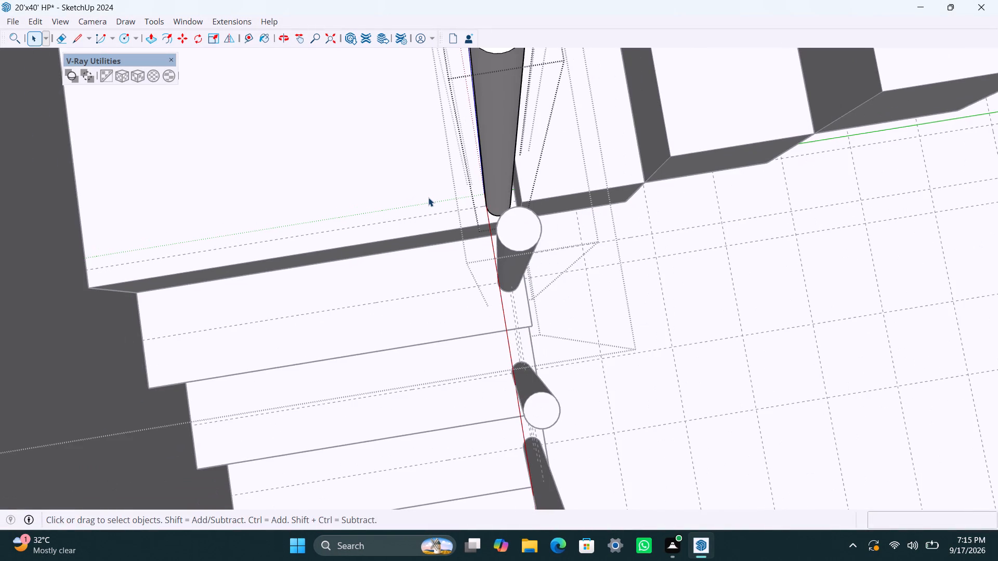
pyautogui.scroll(-4, 428, 197)
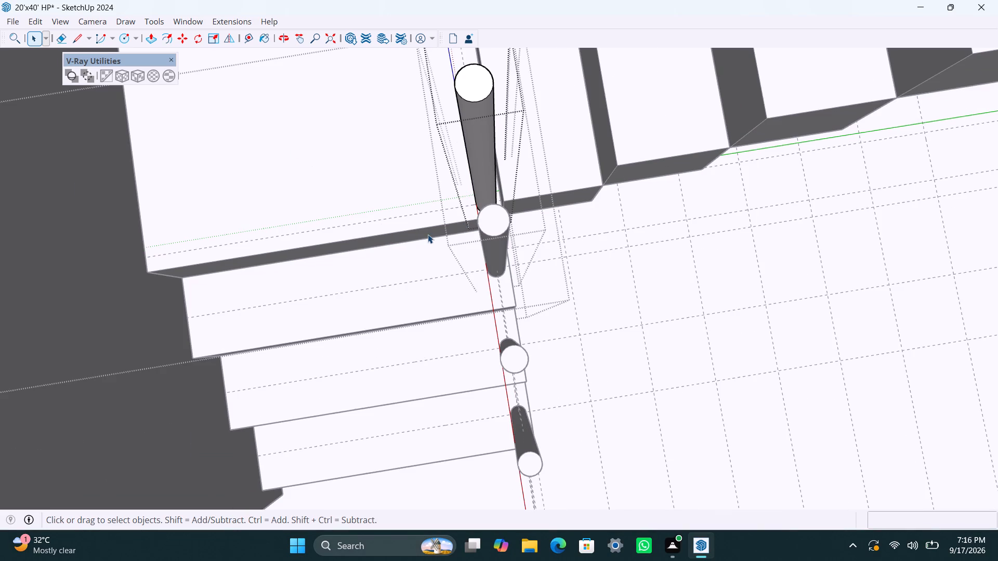
pyautogui.press('space')
pyautogui.scroll(-3, 429, 247)
pyautogui.moveTo(419, 269); pyautogui.dragTo(950, 218, button='middle')
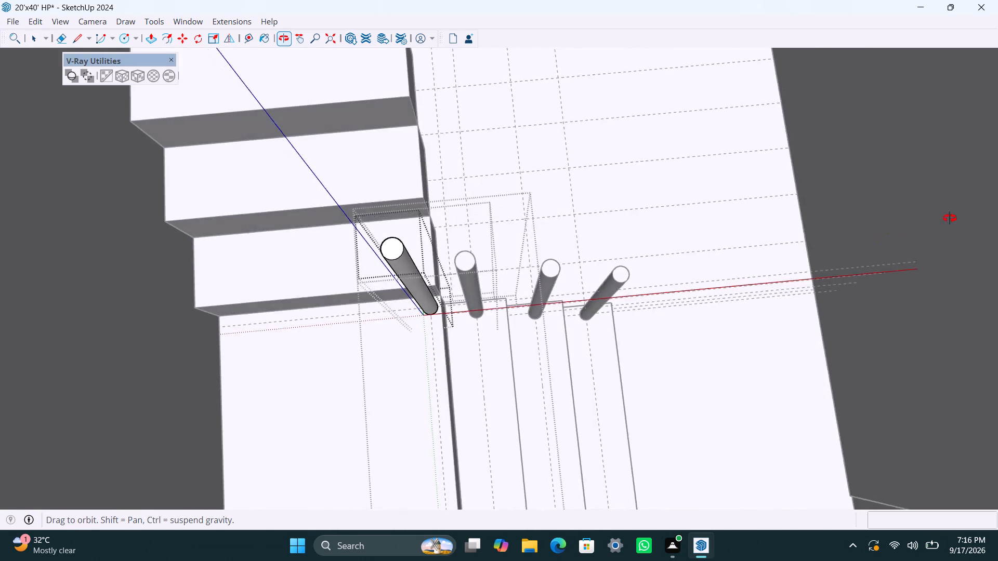
pyautogui.moveTo(950, 218); pyautogui.dragTo(950, 218, button='middle')
pyautogui.scroll(-1, 342, 286)
pyautogui.click(383, 261)
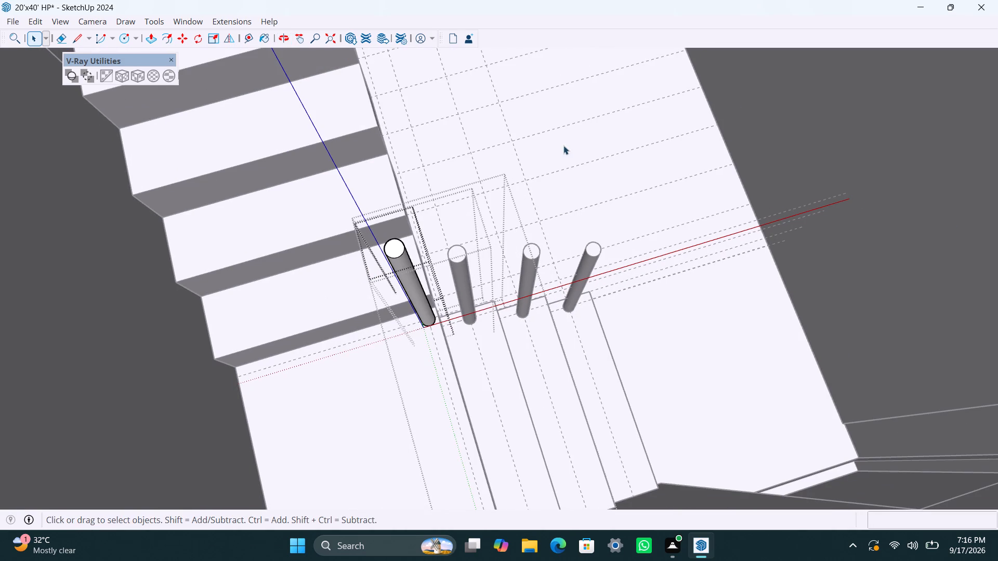
pyautogui.click(570, 144)
pyautogui.doubleClick(550, 151)
pyautogui.scroll(1, 379, 257)
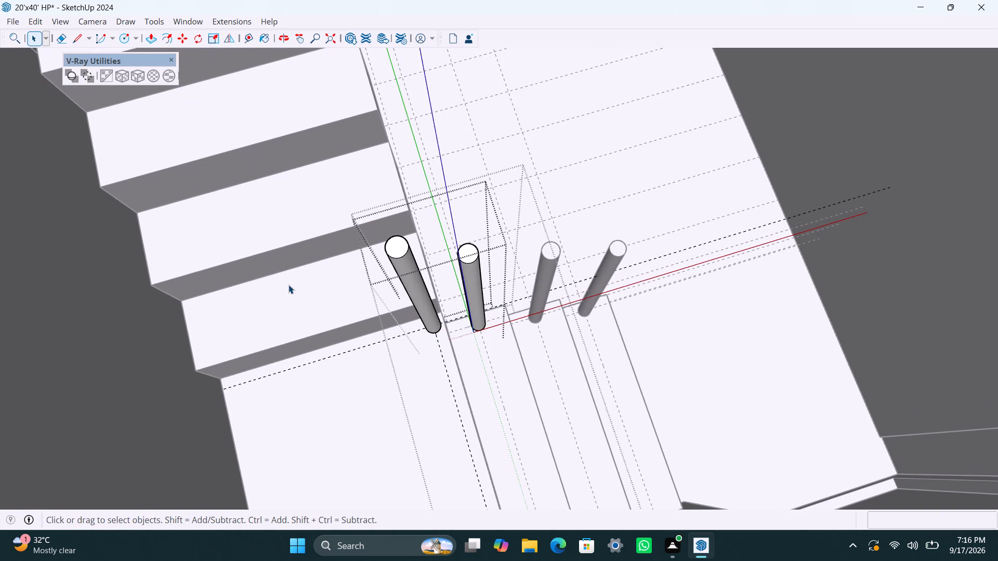
pyautogui.tripleClick(288, 285)
pyautogui.scroll(-1, 371, 356)
pyautogui.moveTo(378, 370); pyautogui.dragTo(348, 353, button='middle')
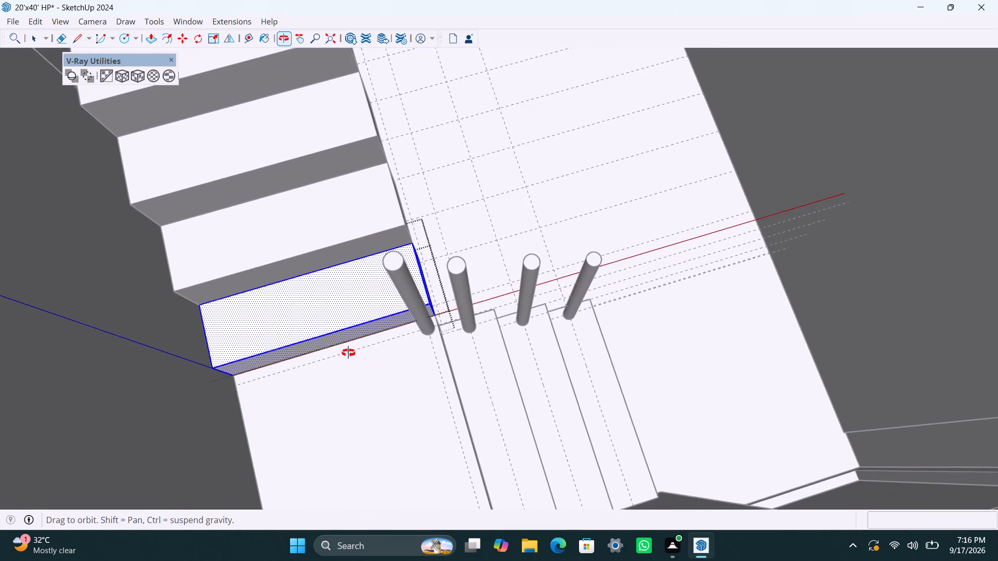
pyautogui.moveTo(348, 353); pyautogui.dragTo(287, 372, button='middle')
pyautogui.press('t')
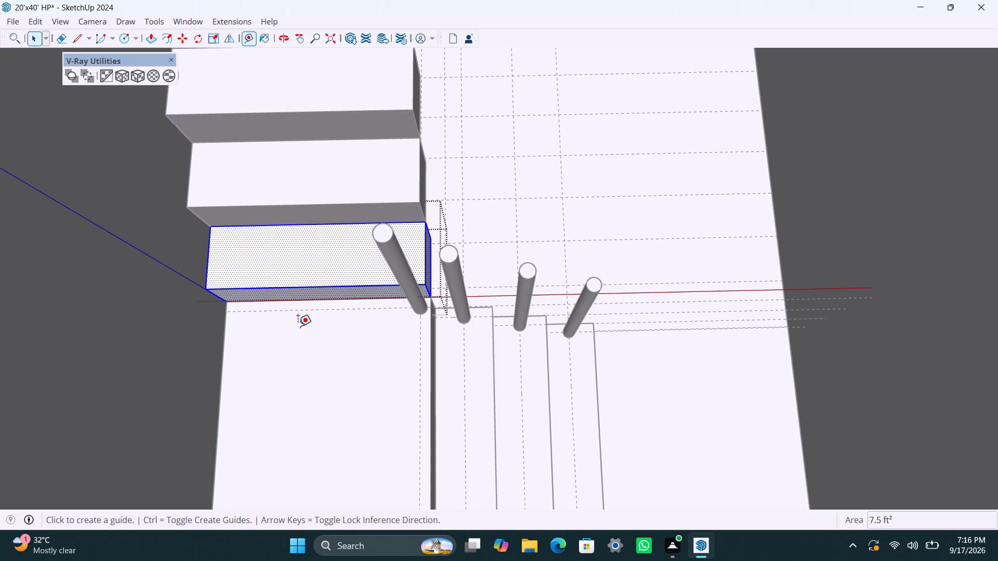
pyautogui.moveTo(316, 227); pyautogui.dragTo(318, 242)
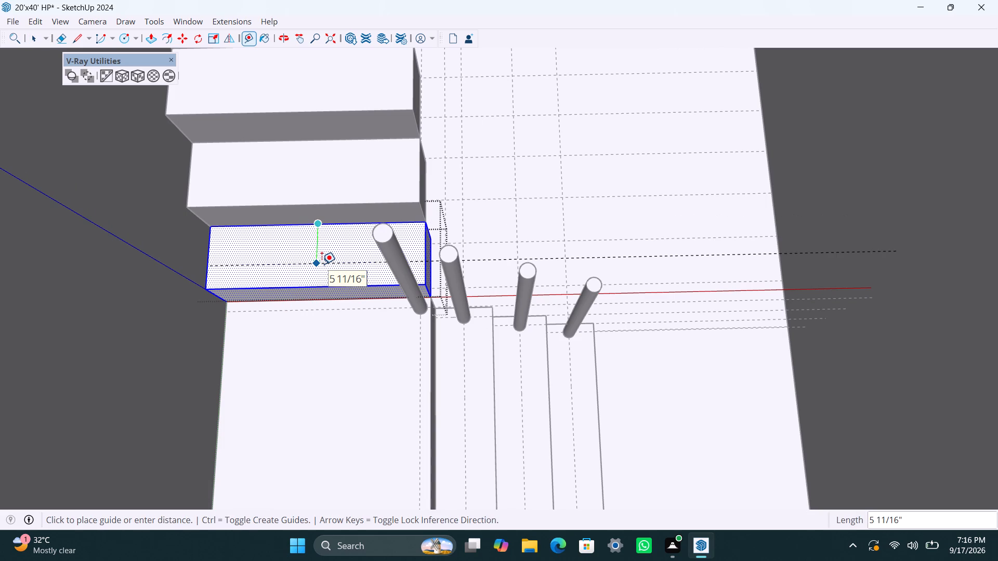
pyautogui.write('4.5"')
pyautogui.press('Return')
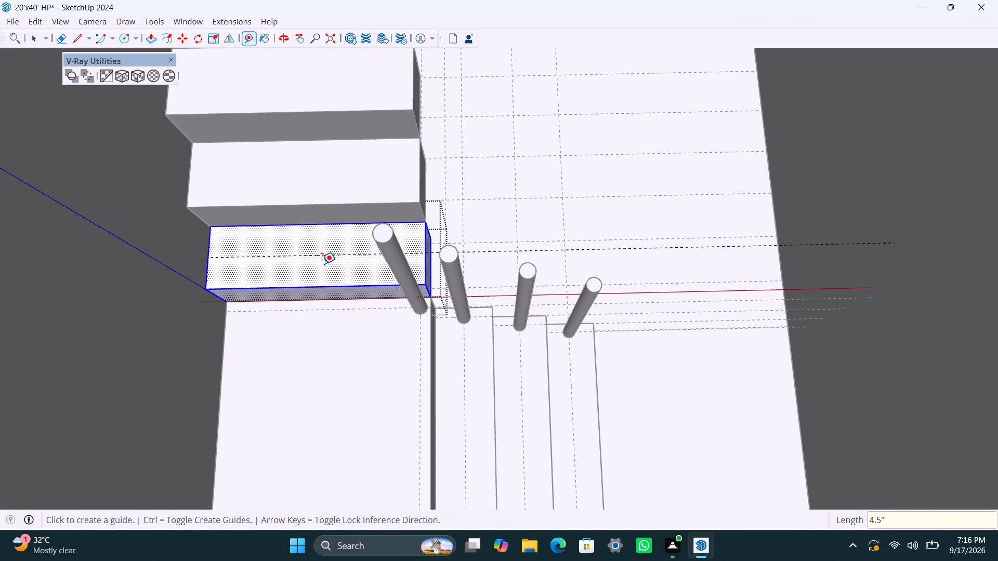
# Place a guide 1.5" from the open side edge of the first step above the landing.
pyautogui.click(427, 254)
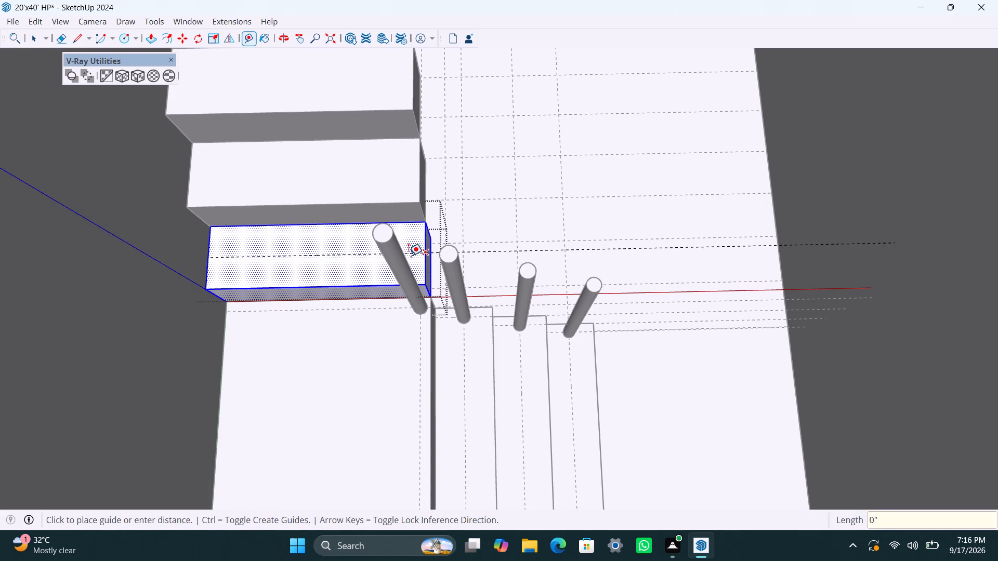
pyautogui.press('space')
pyautogui.scroll(2, 427, 246)
pyautogui.press('t')
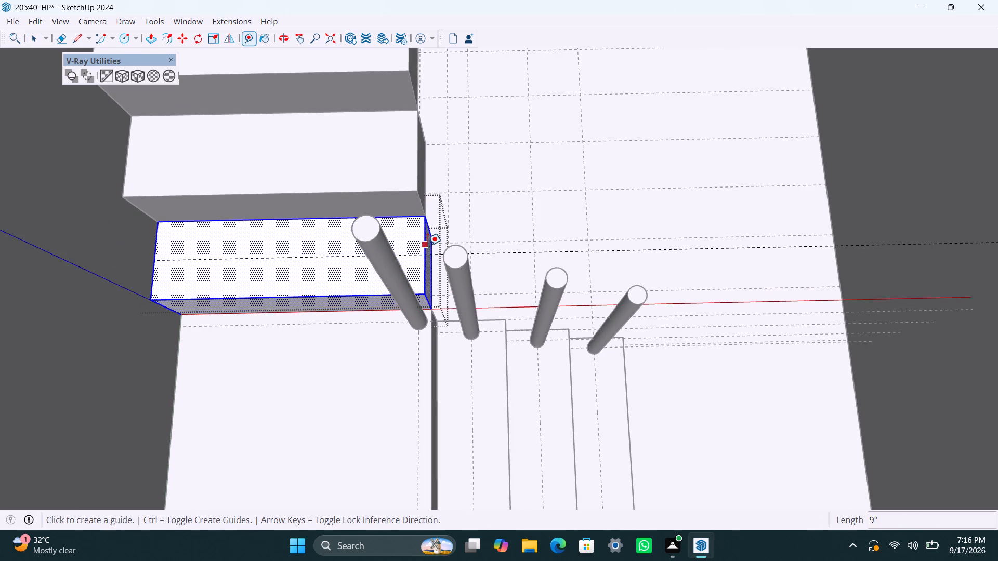
pyautogui.click(423, 240)
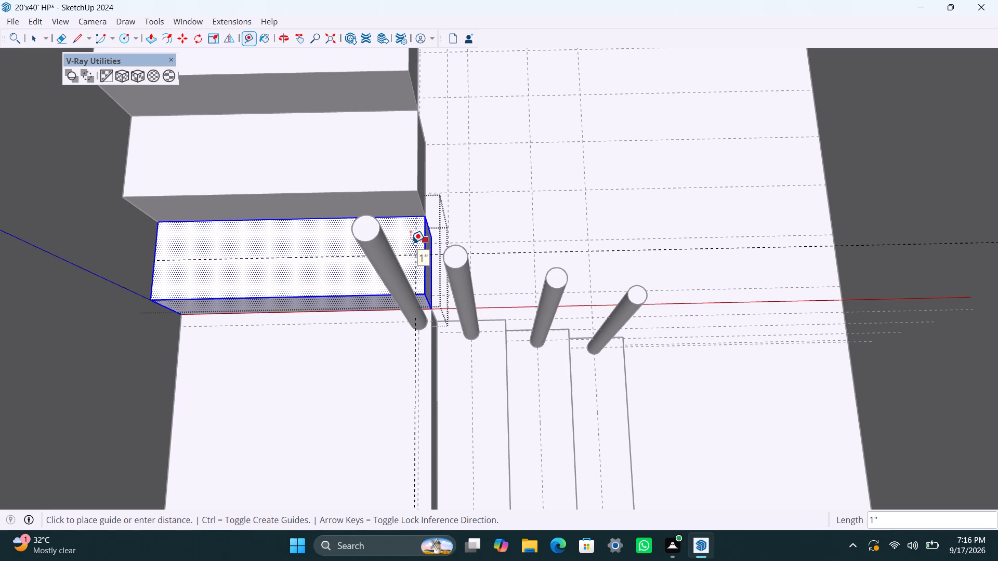
pyautogui.write('1.5"')
pyautogui.press('Return')
pyautogui.press('space')
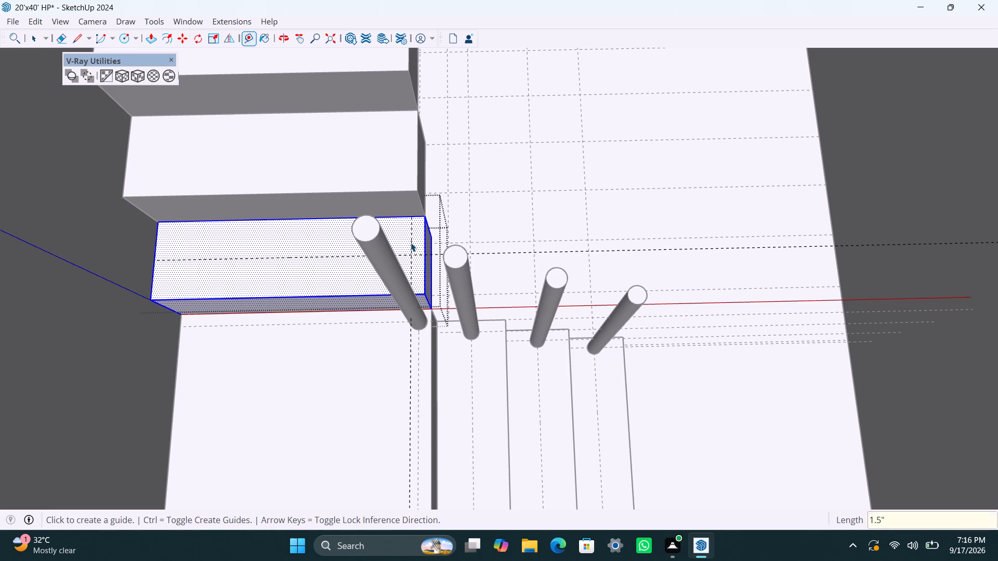
# Draw a 1" radius circle where the guides cross on the first step above the landing and make it a group.
pyautogui.scroll(5, 413, 251)
pyautogui.click(377, 234)
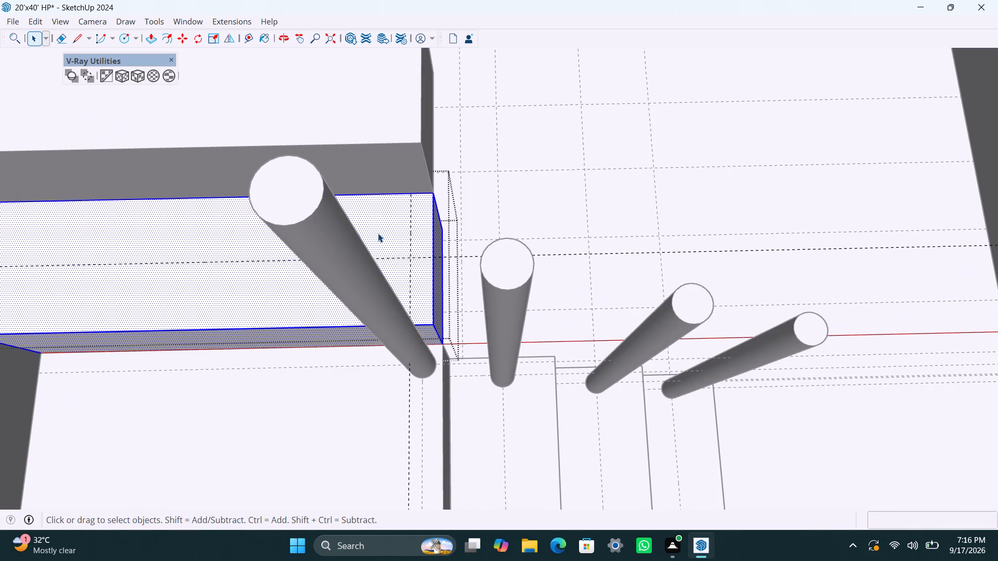
pyautogui.press('c')
pyautogui.scroll(1, 427, 261)
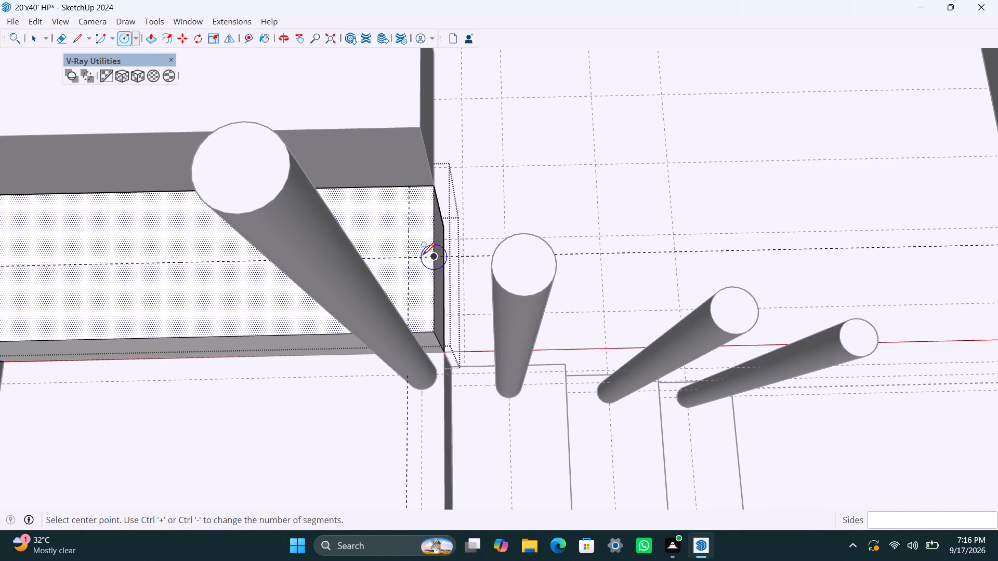
pyautogui.moveTo(408, 255); pyautogui.dragTo(414, 263)
pyautogui.press('1')
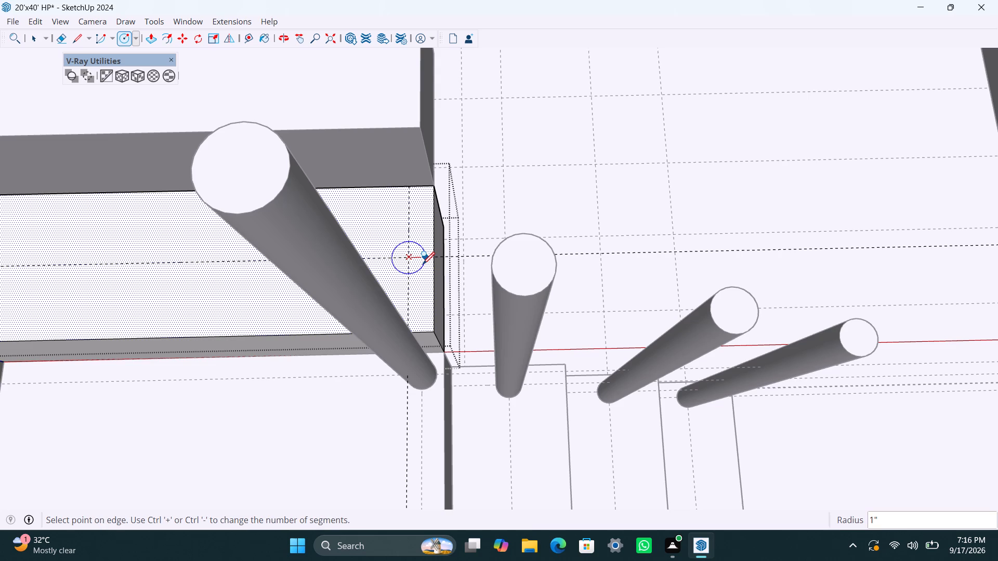
pyautogui.hotkey('shift', '"')
pyautogui.press('Return')
pyautogui.press('space')
pyautogui.scroll(4, 421, 261)
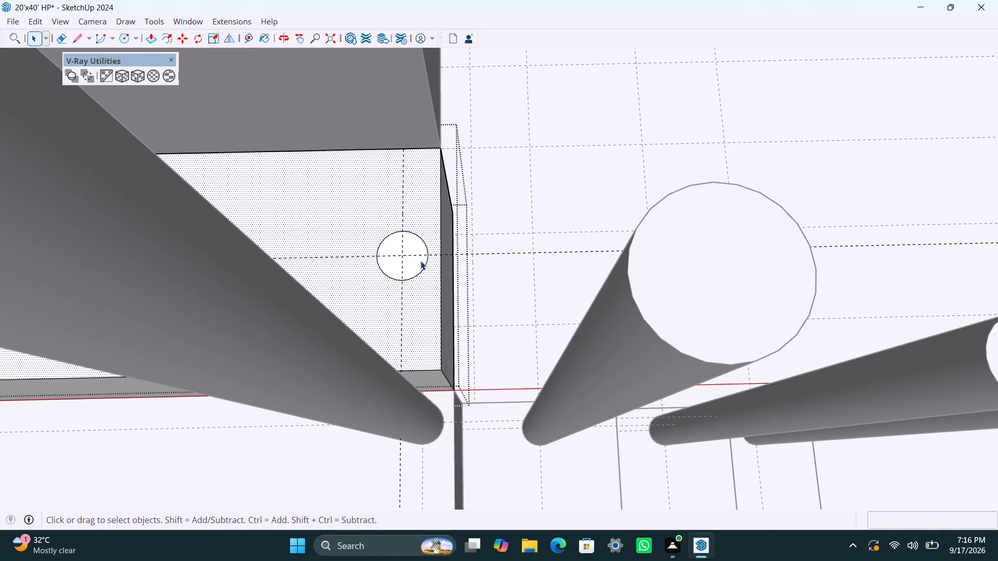
pyautogui.doubleClick(421, 261)
pyautogui.rightClick(422, 261)
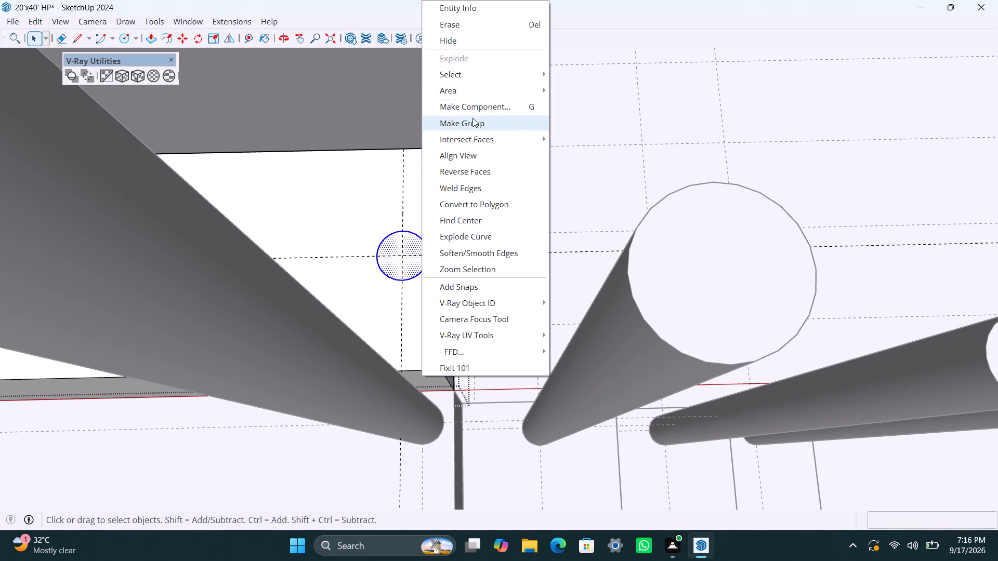
pyautogui.click(472, 119)
# Open the circle group on the first step above the landing and extrude its face 3' upward with Push/Pull.
pyautogui.scroll(3, 414, 252)
pyautogui.tripleClick(415, 263)
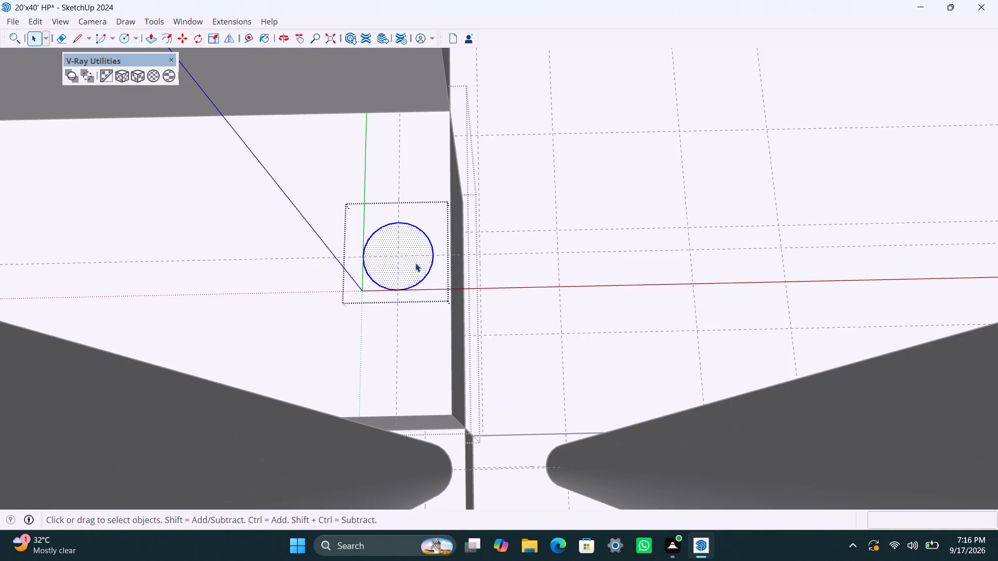
pyautogui.press('p')
pyautogui.click(415, 263)
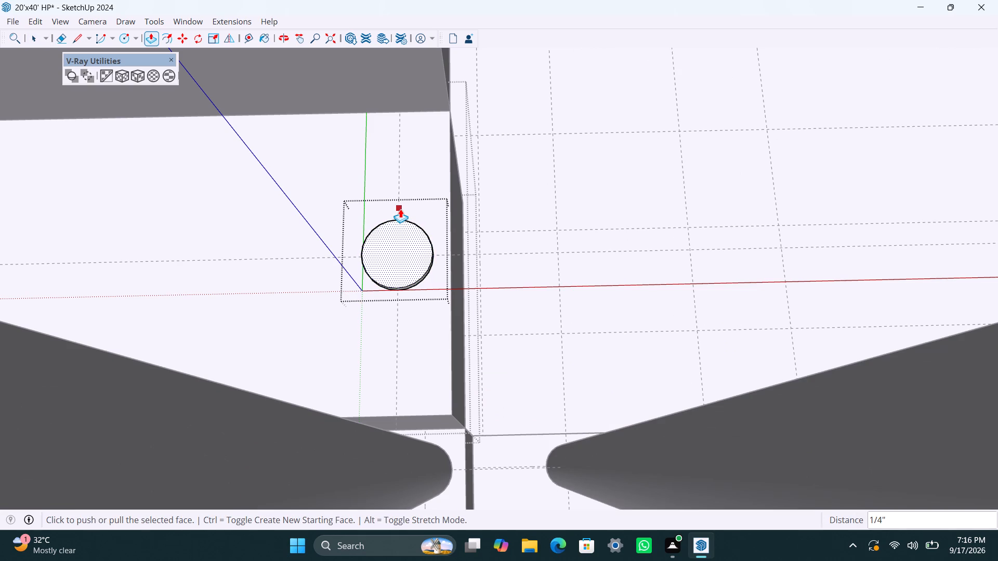
pyautogui.write("3'")
pyautogui.press('Return')
pyautogui.press('space')
# Open the second step above the landing and place a guide 4.5" from the back edge of its top face.
pyautogui.scroll(-10, 275, 277)
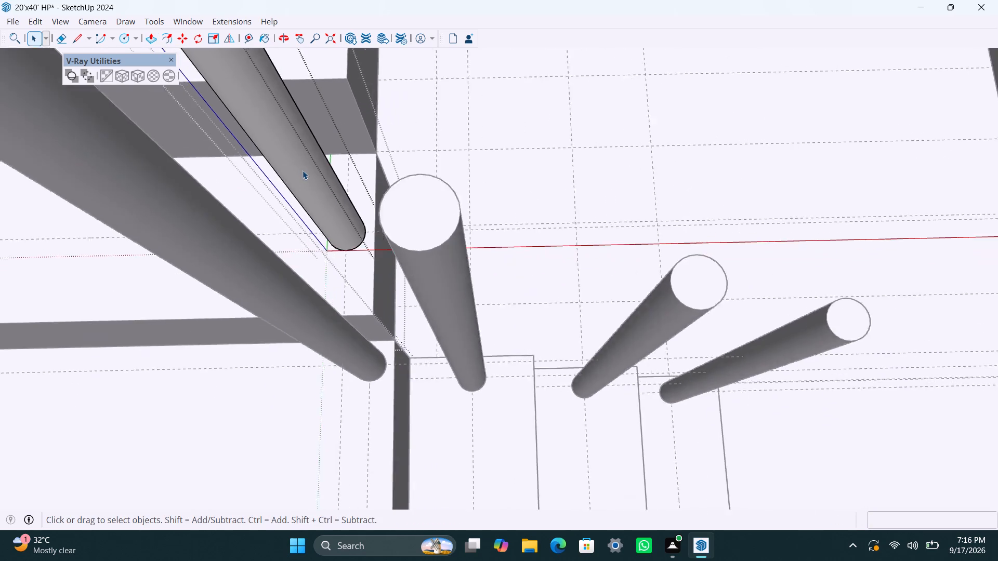
pyautogui.scroll(-10, 303, 170)
pyautogui.moveTo(366, 224); pyautogui.dragTo(546, 307, button='middle')
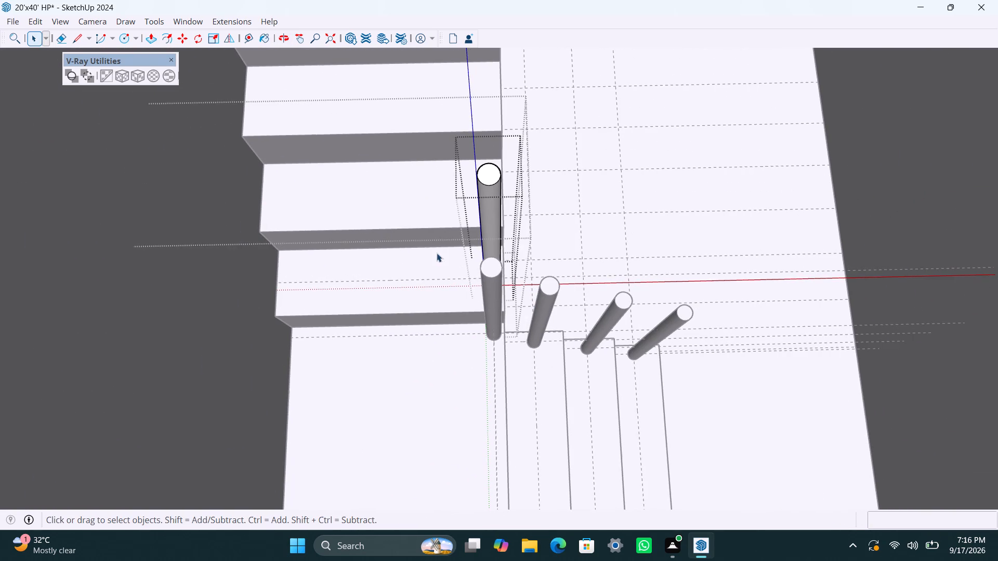
pyautogui.click(374, 201)
pyautogui.click(374, 201)
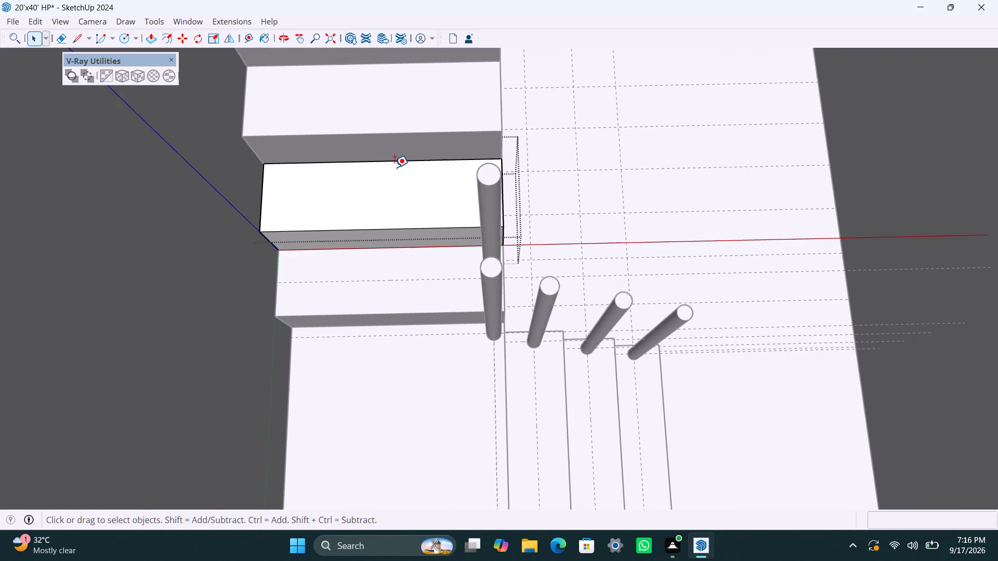
pyautogui.press('t')
pyautogui.press('space')
pyautogui.doubleClick(401, 194)
pyautogui.click(401, 193)
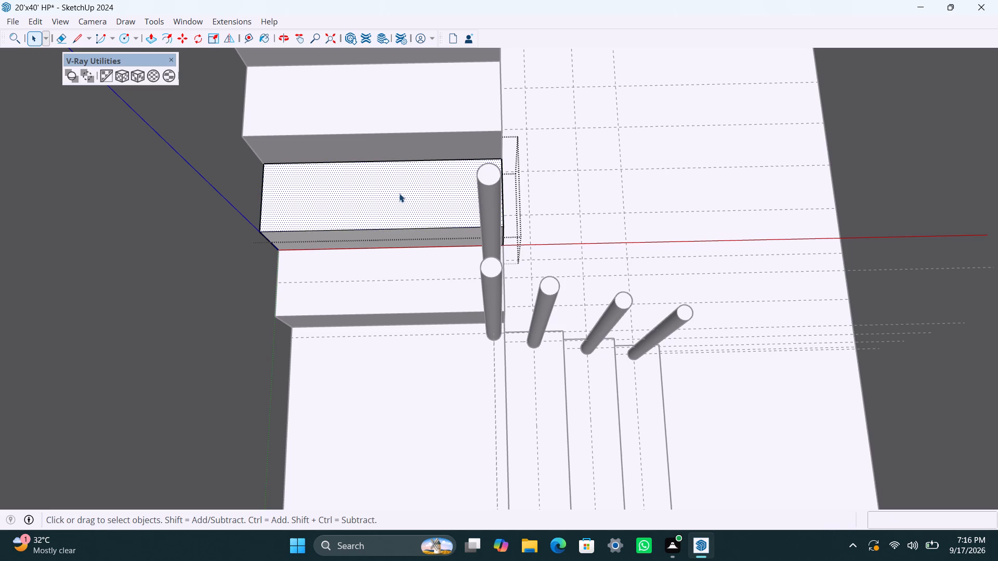
pyautogui.press('t')
pyautogui.click(409, 163)
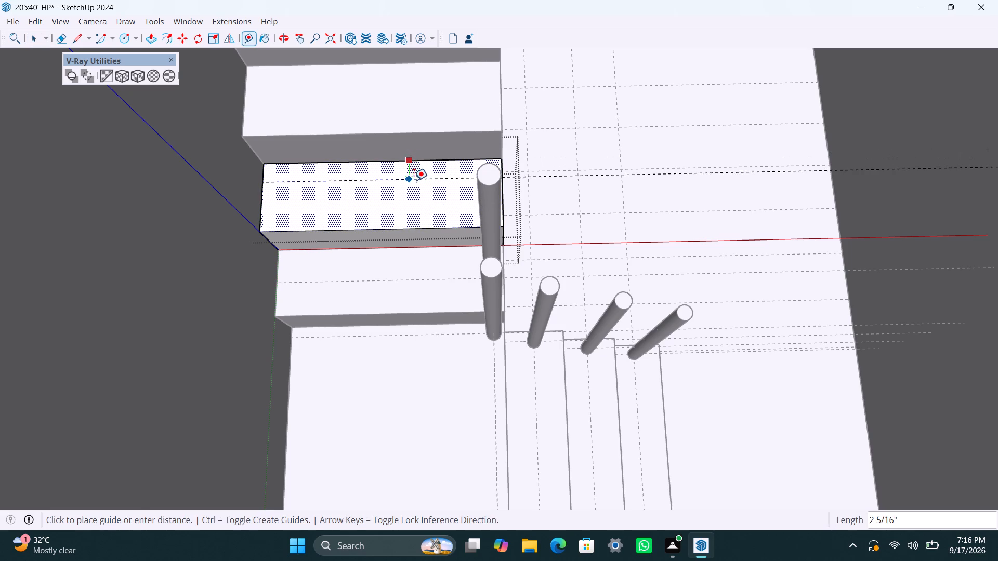
pyautogui.write('4.5"')
pyautogui.press('Return')
# Place a guide 1.5" from the open side edge of the second step above the landing.
pyautogui.scroll(3, 527, 175)
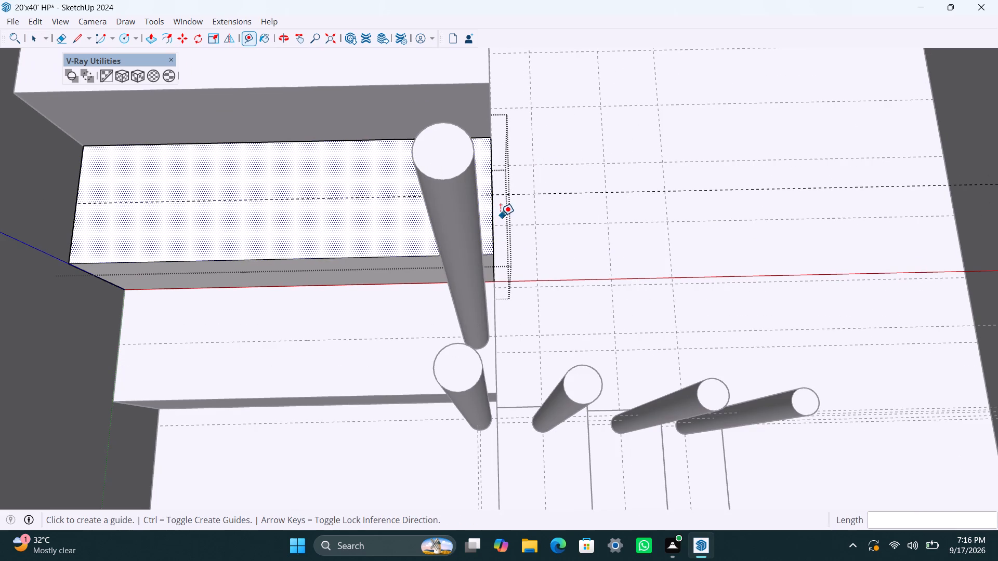
pyautogui.click(489, 188)
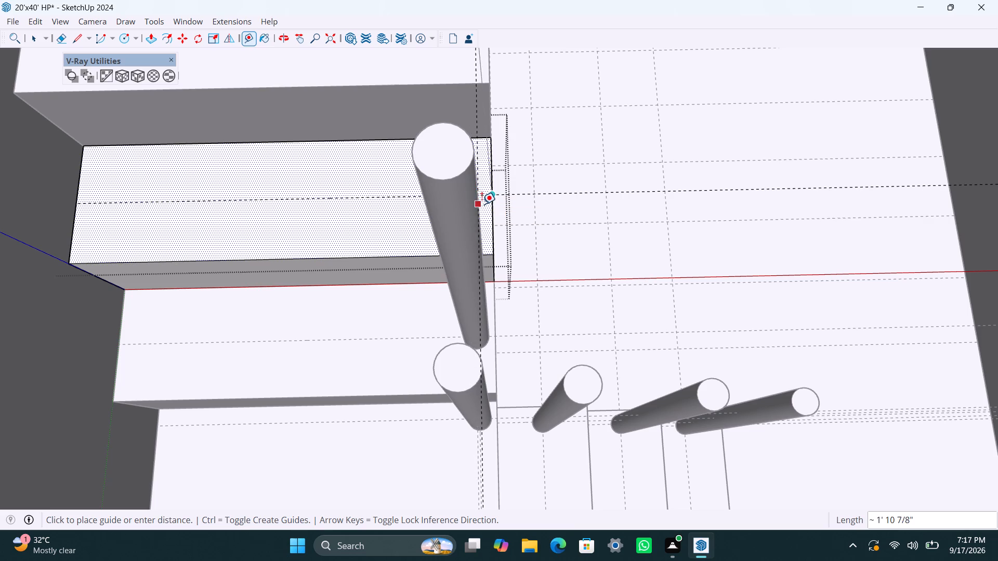
pyautogui.scroll(2, 482, 204)
pyautogui.moveTo(479, 204); pyautogui.dragTo(472, 256, button='middle')
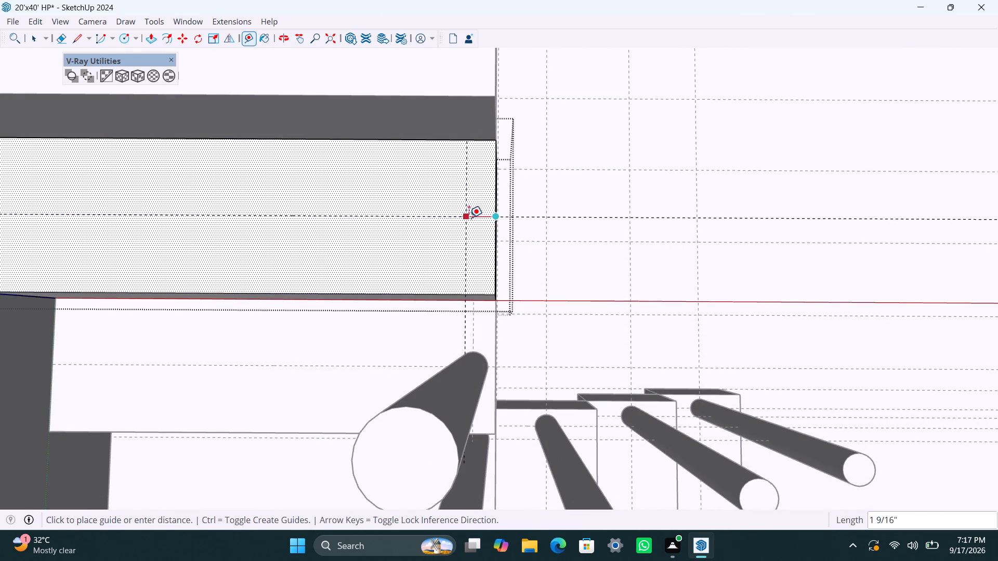
pyautogui.write('1.5"')
pyautogui.press('Return')
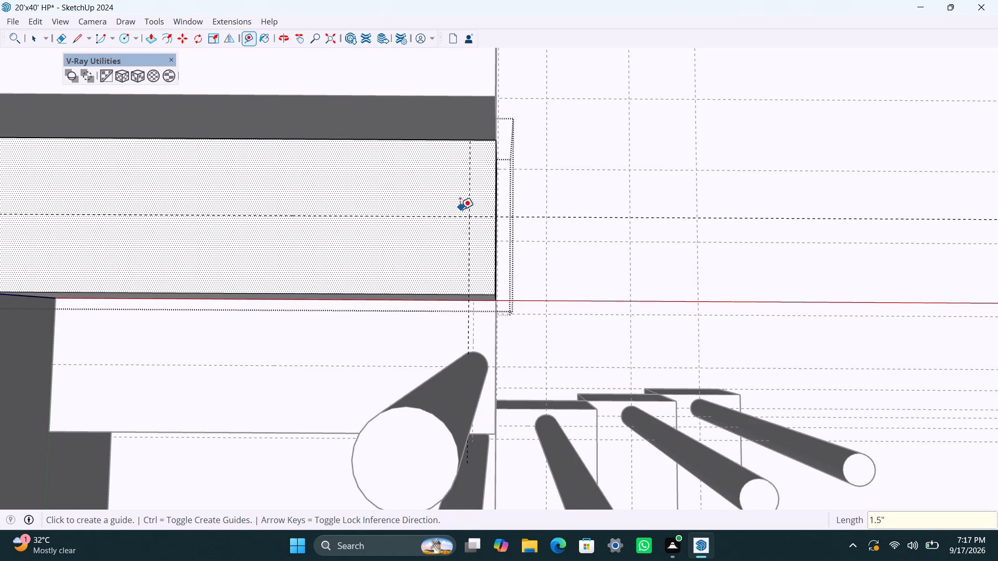
# Draw a 1" radius circle where the guides cross on the second step above the landing and make it a group.
pyautogui.press('c')
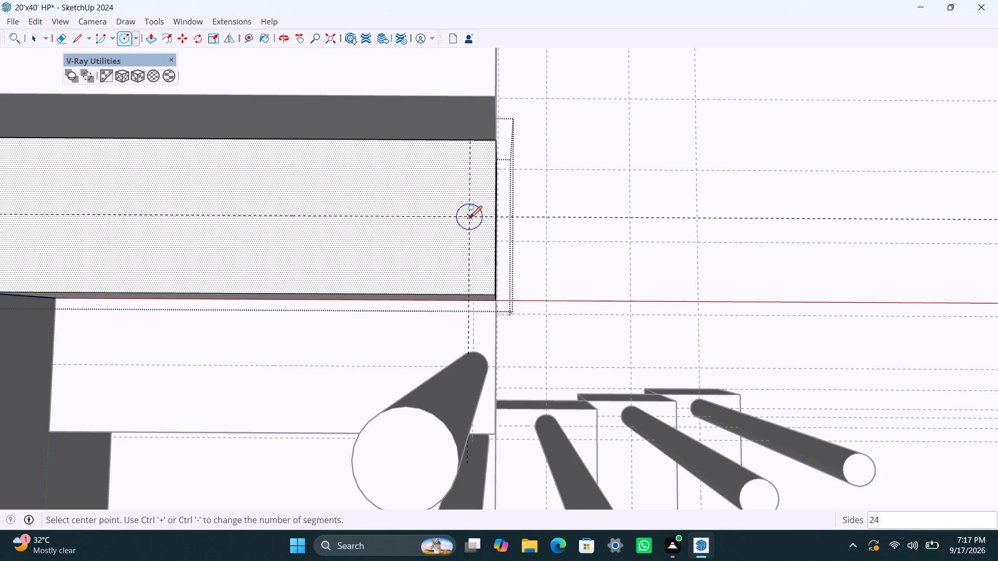
pyautogui.click(470, 217)
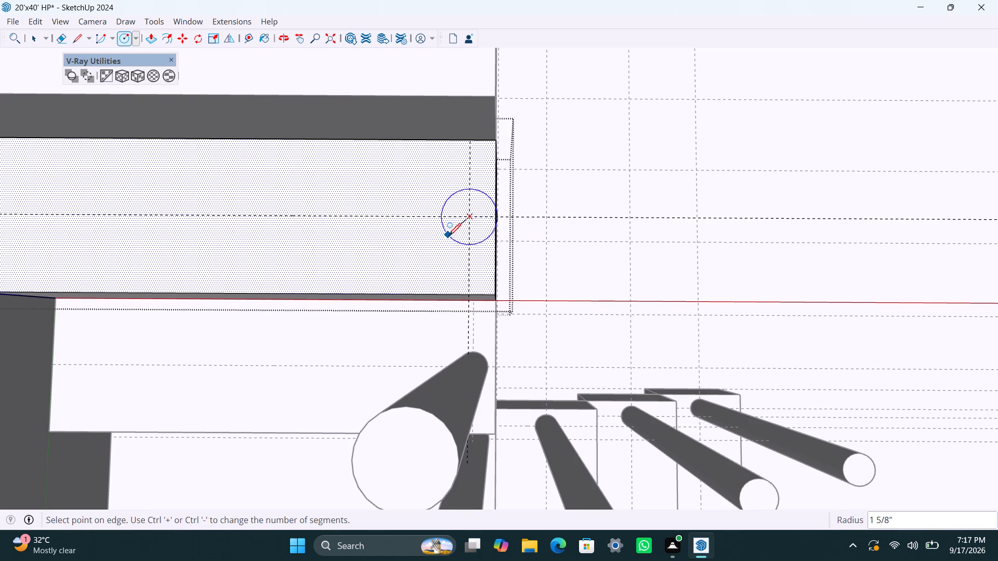
pyautogui.press('1')
pyautogui.hotkey('shift', '"')
pyautogui.press('Return')
pyautogui.press('space')
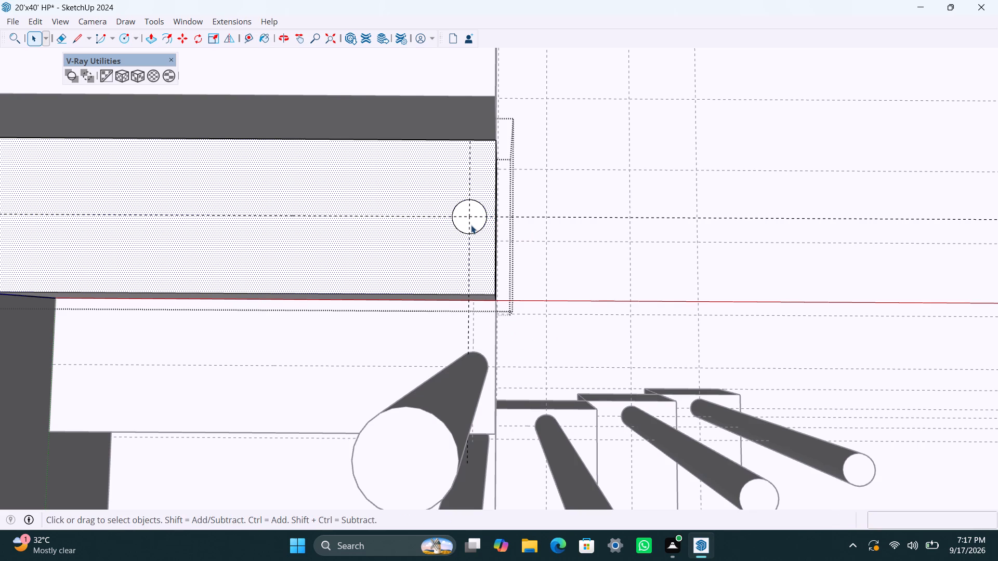
pyautogui.doubleClick(474, 225)
pyautogui.rightClick(475, 225)
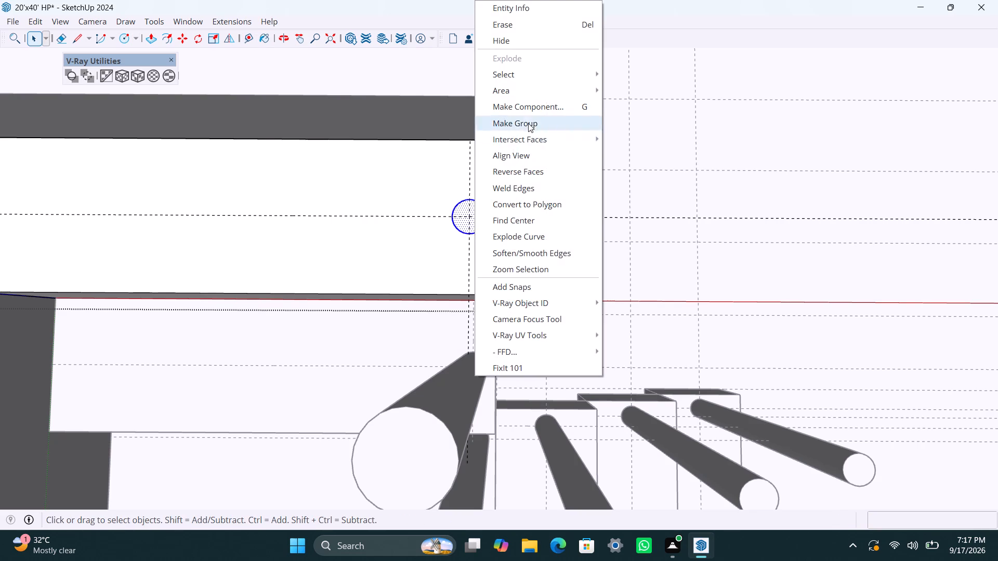
pyautogui.click(529, 122)
# Open the circle group on the second step above the landing and extrude its face 3' upward with Push/Pull.
pyautogui.scroll(4, 477, 216)
pyautogui.tripleClick(479, 226)
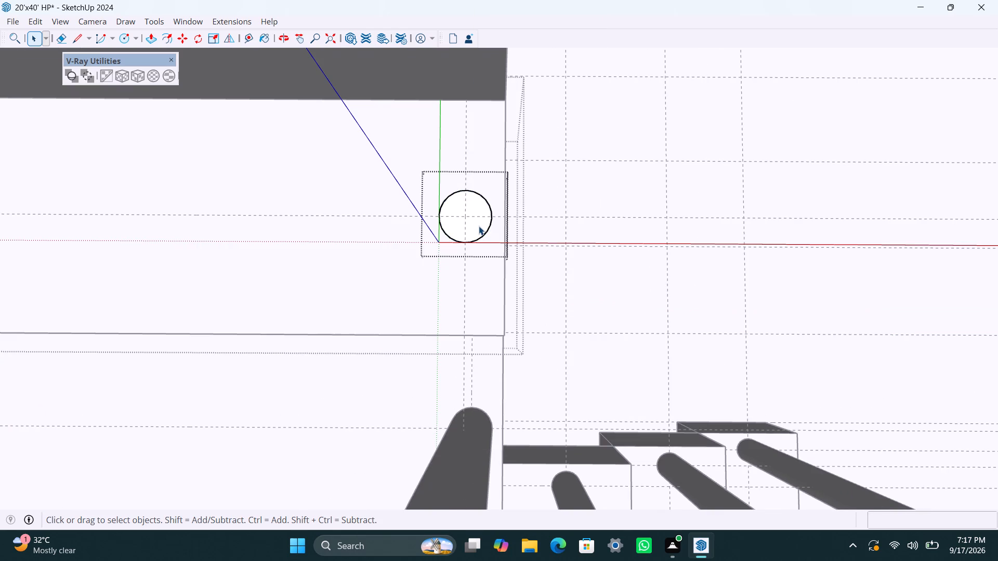
pyautogui.press('p')
pyautogui.click(479, 226)
pyautogui.write("3'")
pyautogui.press('Return')
pyautogui.press('space')
# Open the third step above the landing and place a guide 4.5" from the back edge of its top face.
pyautogui.scroll(1, 484, 224)
pyautogui.scroll(-11, 481, 226)
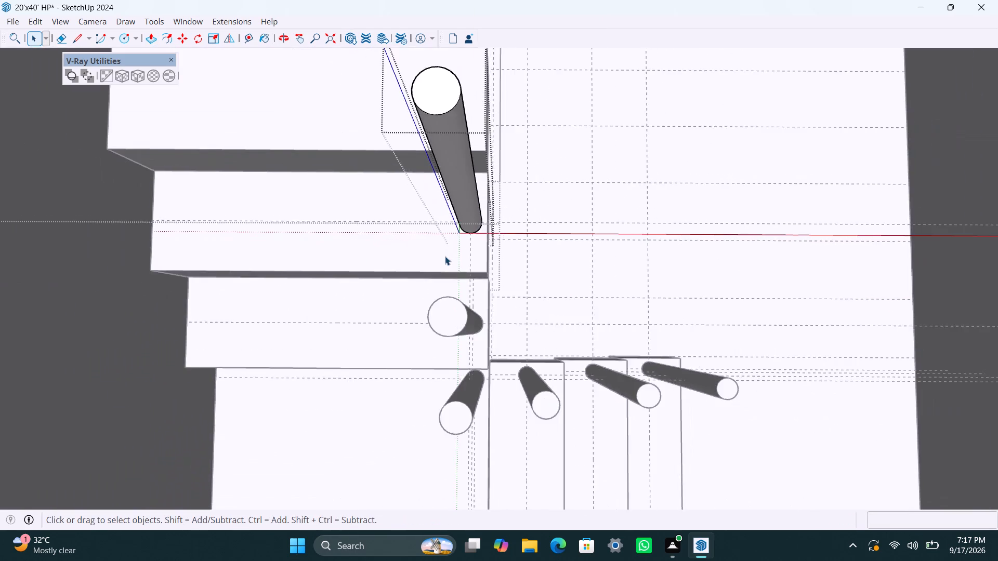
pyautogui.scroll(-5, 445, 256)
pyautogui.moveTo(456, 258); pyautogui.dragTo(542, 360, button='middle')
pyautogui.click(496, 261)
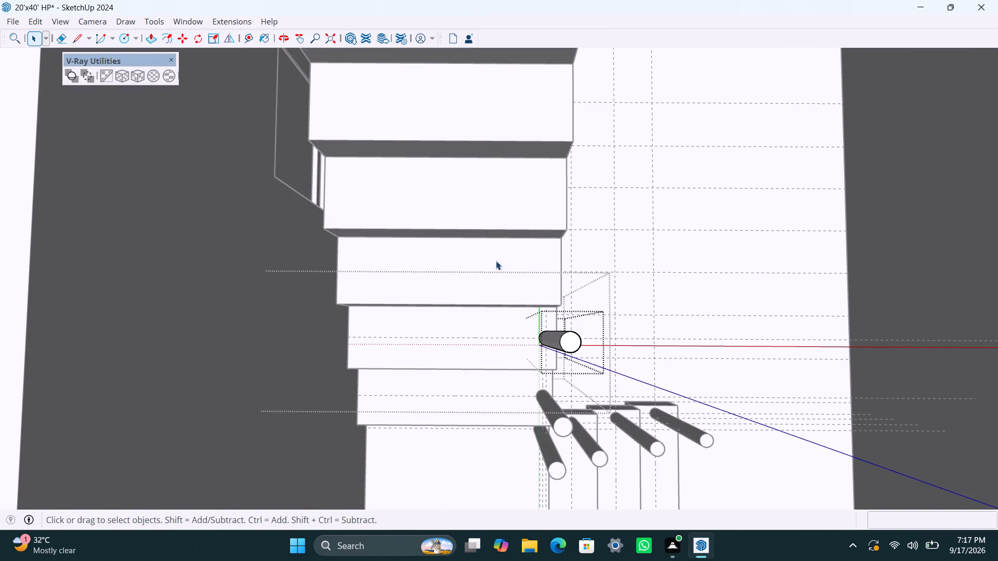
pyautogui.doubleClick(497, 259)
pyautogui.press('t')
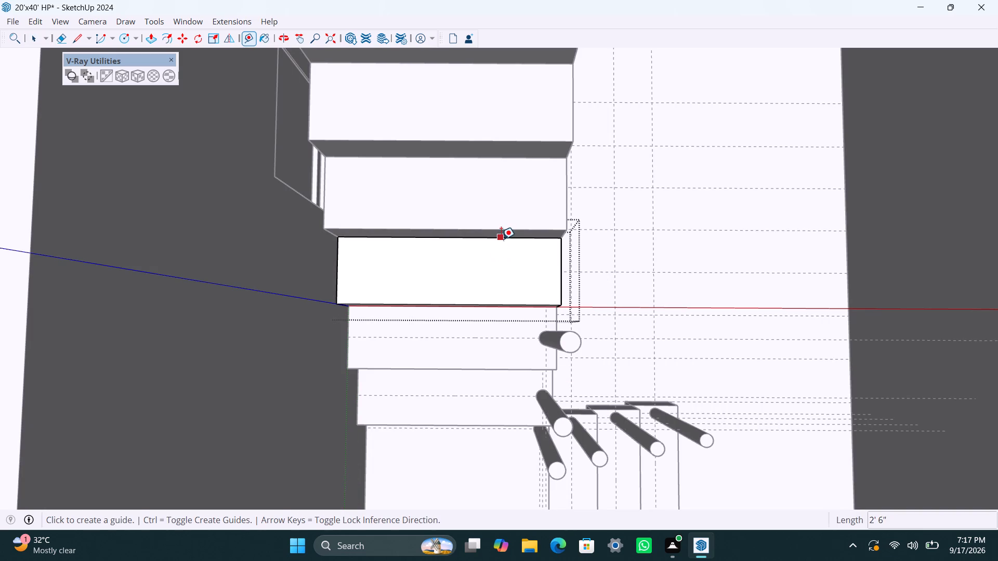
pyautogui.moveTo(501, 239); pyautogui.dragTo(502, 248)
pyautogui.write('4.5"')
pyautogui.press('Return')
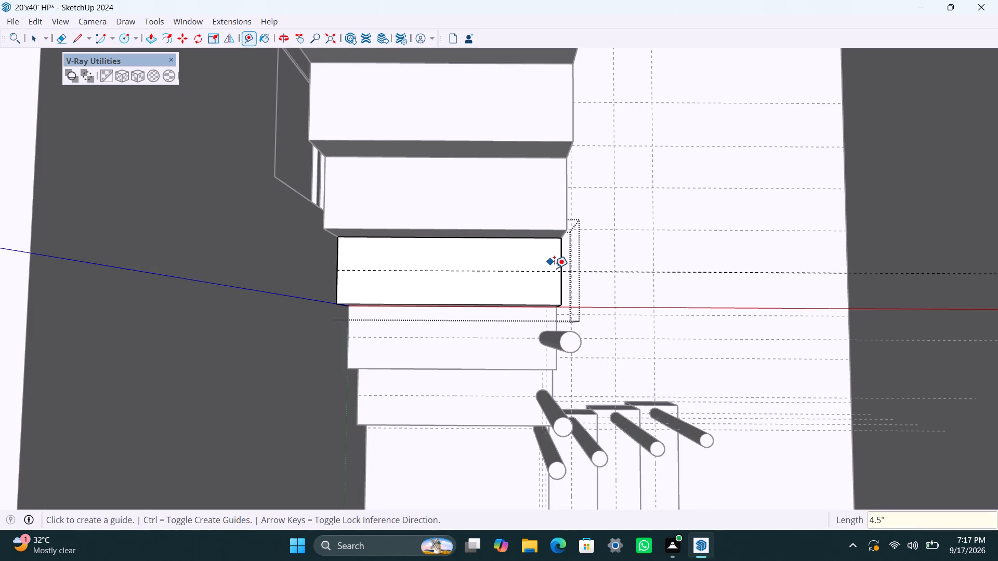
# Place a guide 1.5" from the open side edge of the third step above the landing.
pyautogui.scroll(2, 554, 268)
pyautogui.click(560, 263)
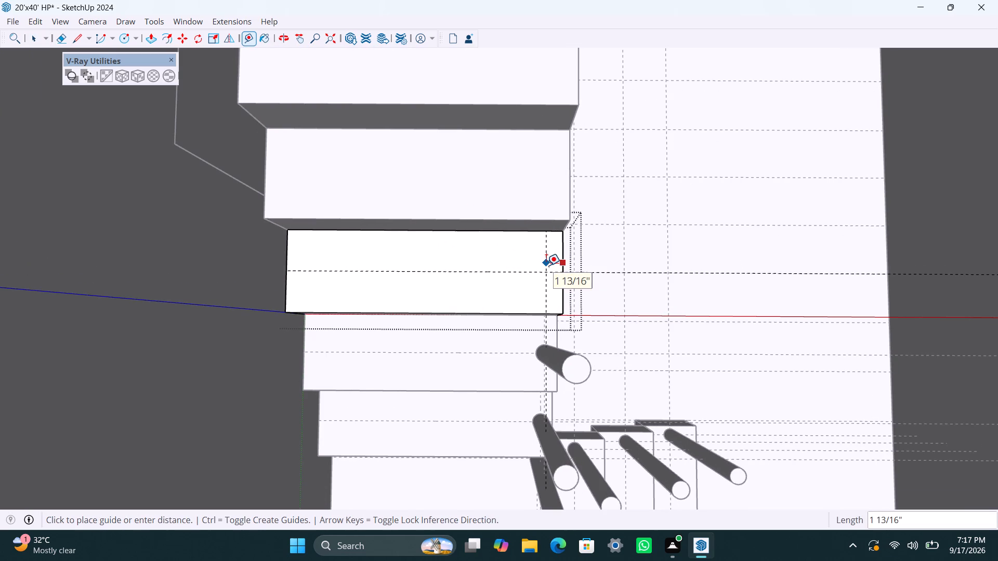
pyautogui.write('1.5"')
pyautogui.press('Return')
# Draw a 1" radius circle where the guides cross on the third step above the landing and make it a group.
pyautogui.press('c')
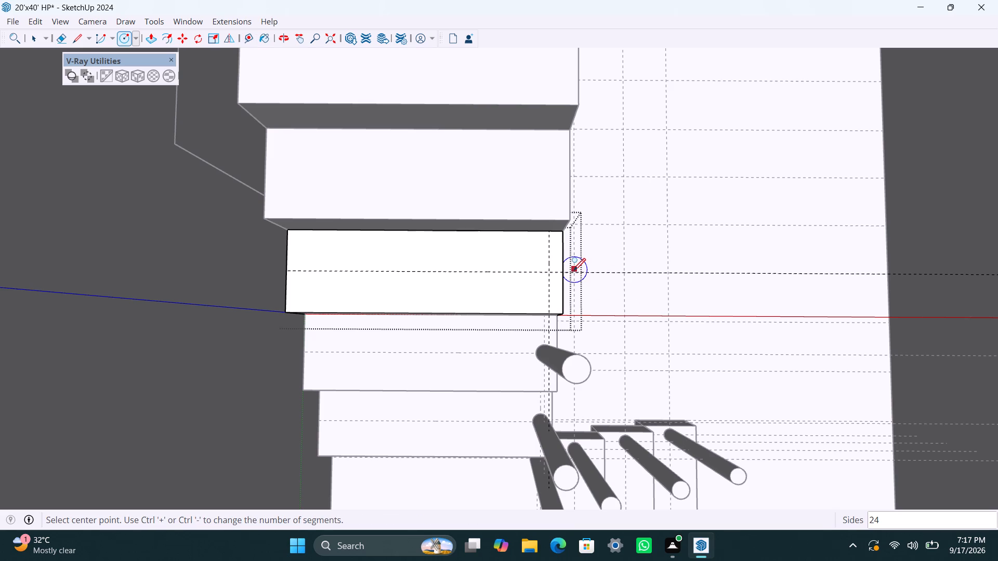
pyautogui.click(548, 269)
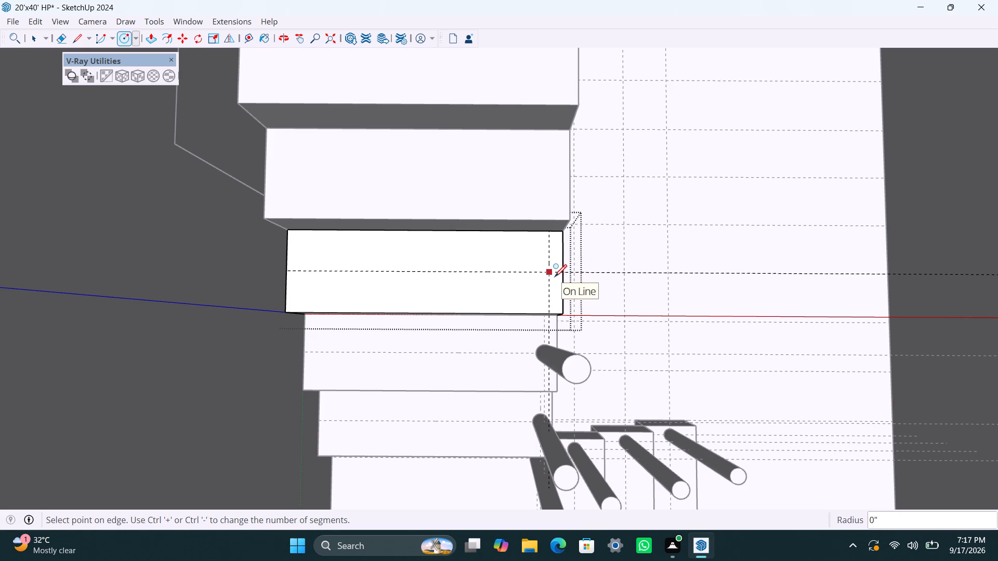
pyautogui.write('1"')
pyautogui.press('Return')
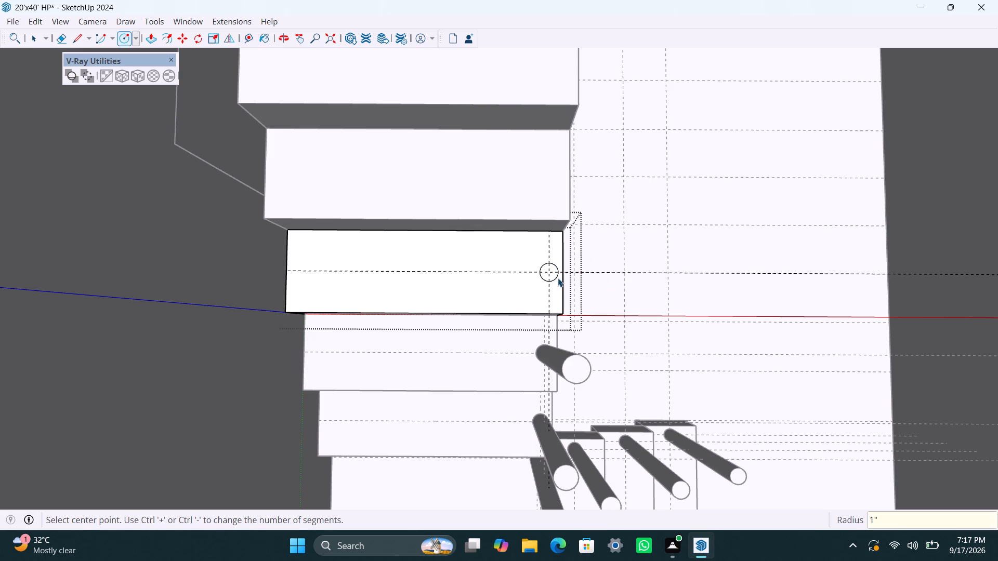
pyautogui.press('space')
pyautogui.scroll(6, 558, 275)
pyautogui.doubleClick(553, 275)
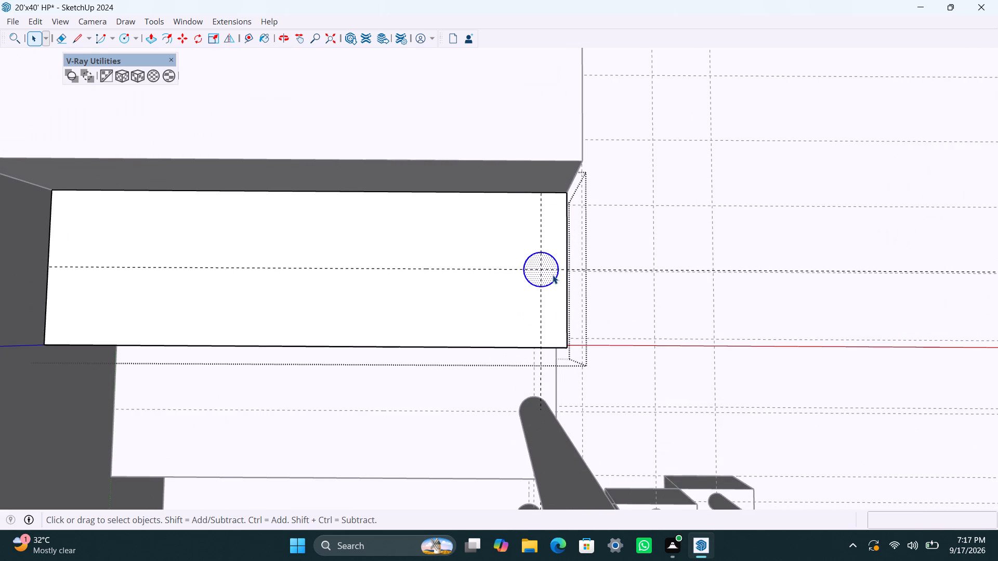
pyautogui.rightClick(553, 275)
pyautogui.click(636, 126)
# Open the circle group on the third step above the landing and extrude its face 3' upward with Push/Pull.
pyautogui.scroll(3, 569, 276)
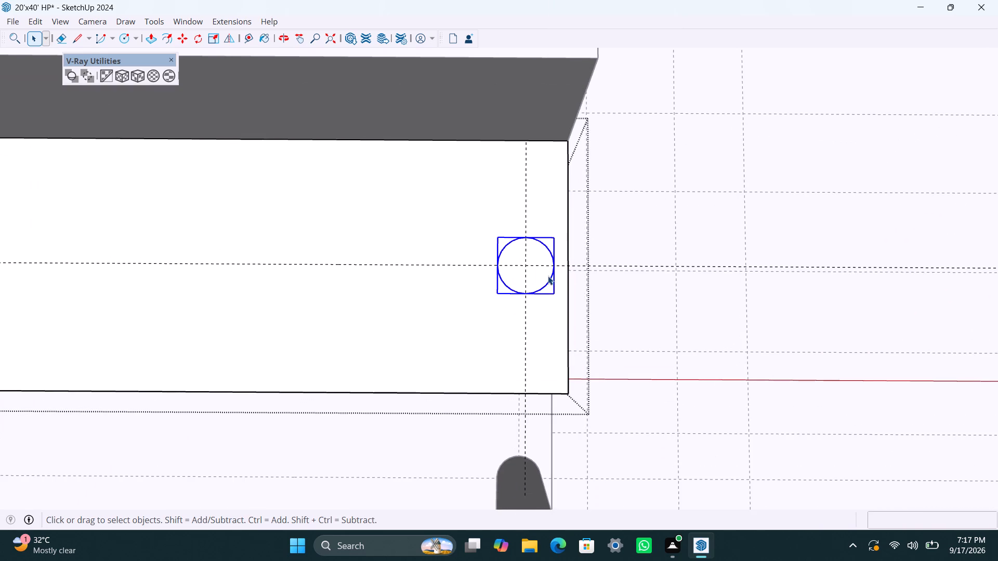
pyautogui.tripleClick(541, 276)
pyautogui.press('p')
pyautogui.moveTo(541, 276); pyautogui.dragTo(541, 270)
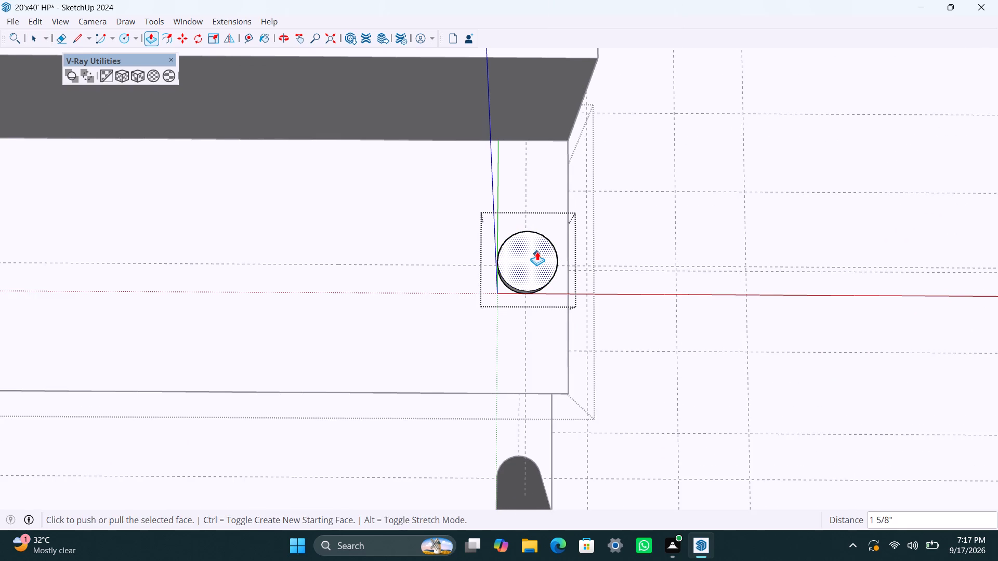
pyautogui.write("3'")
pyautogui.press('Return')
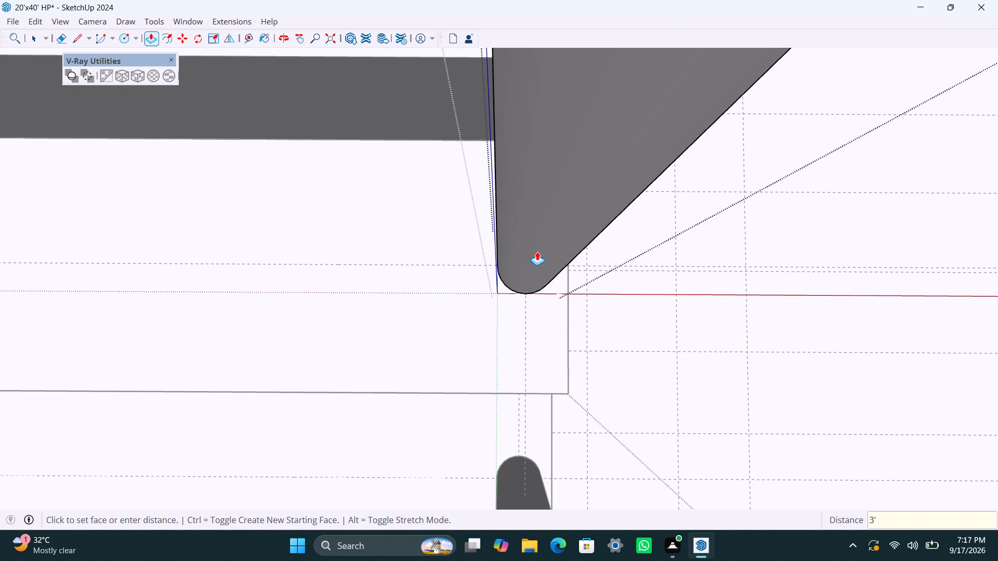
# Open the fourth step above the landing and place a guide 4.5" from the back edge of its top face.
pyautogui.scroll(-20, 540, 250)
pyautogui.scroll(-1, 540, 250)
pyautogui.keyDown('shift'); pyautogui.moveTo(481, 220); pyautogui.dragTo(528, 300, button='middle'); pyautogui.keyUp('shift')
pyautogui.press('space')
pyautogui.doubleClick(431, 251)
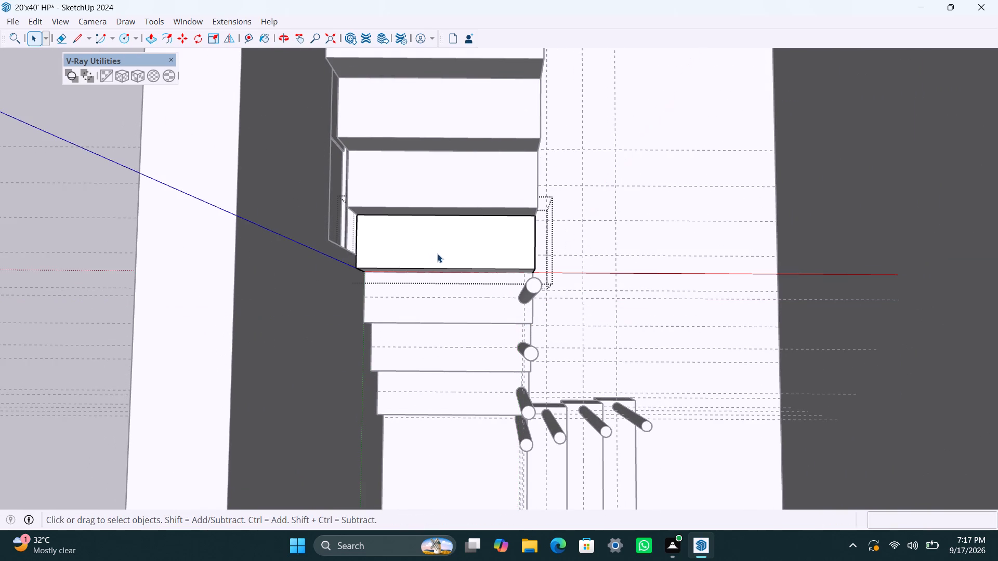
pyautogui.scroll(1, 447, 255)
pyautogui.click(448, 255)
pyautogui.click(451, 244)
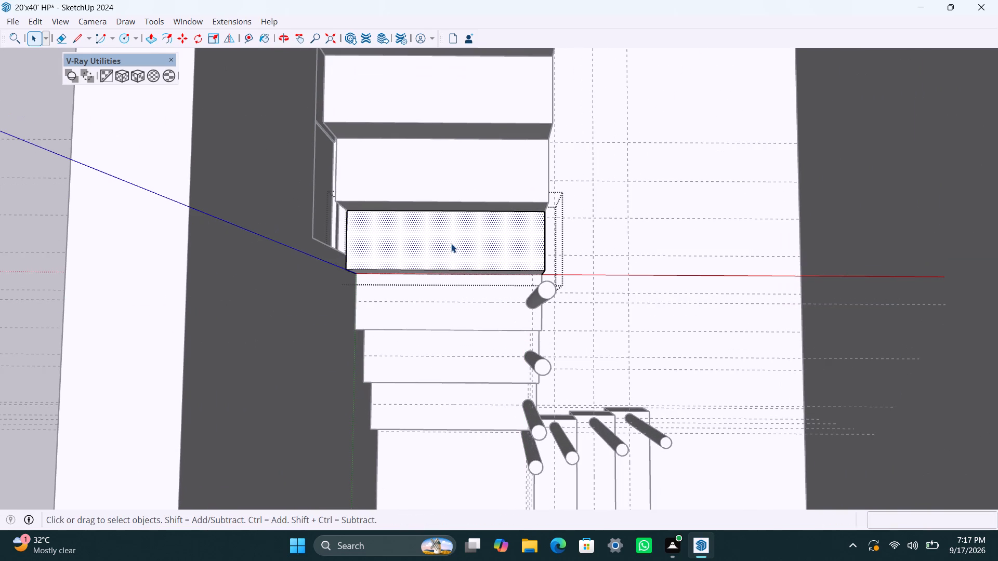
pyautogui.press('t')
pyautogui.moveTo(466, 211); pyautogui.dragTo(466, 218)
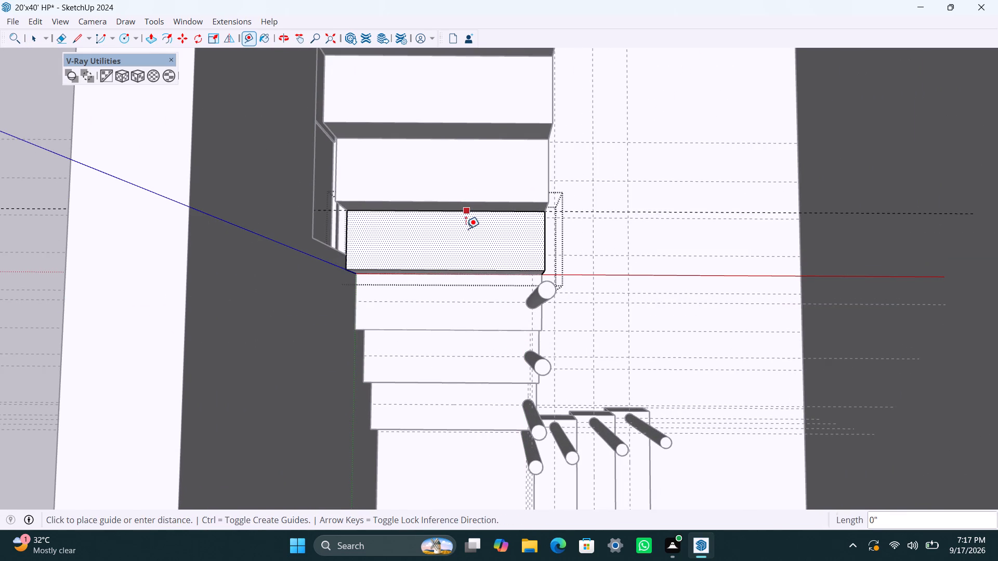
pyautogui.write('4.')
pyautogui.write('5"')
pyautogui.press('Return')
# Place a guide 1.5" from the open side edge of the fourth step above the landing.
pyautogui.scroll(2, 540, 245)
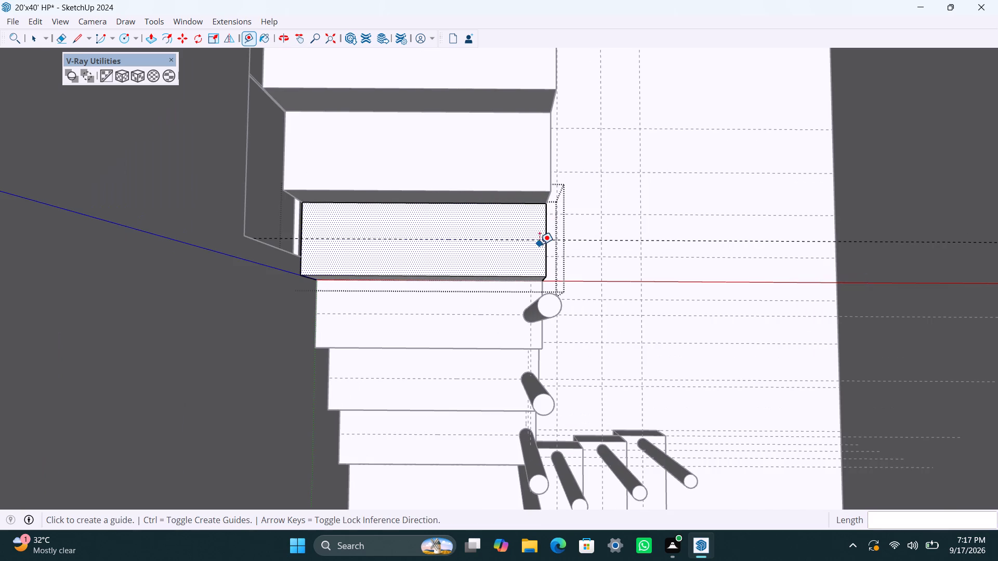
pyautogui.moveTo(545, 226); pyautogui.dragTo(537, 230)
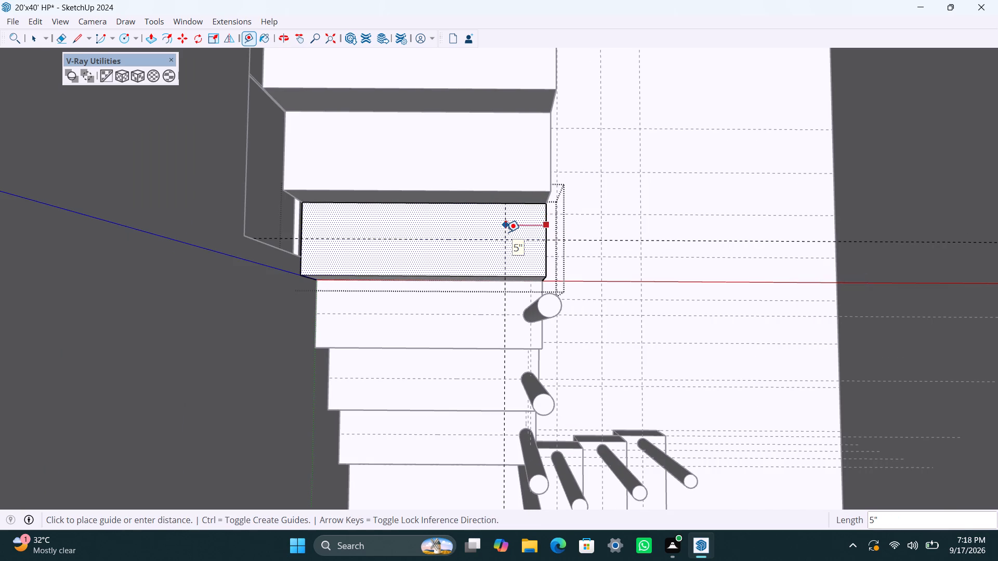
pyautogui.write('1.5"')
pyautogui.press('Return')
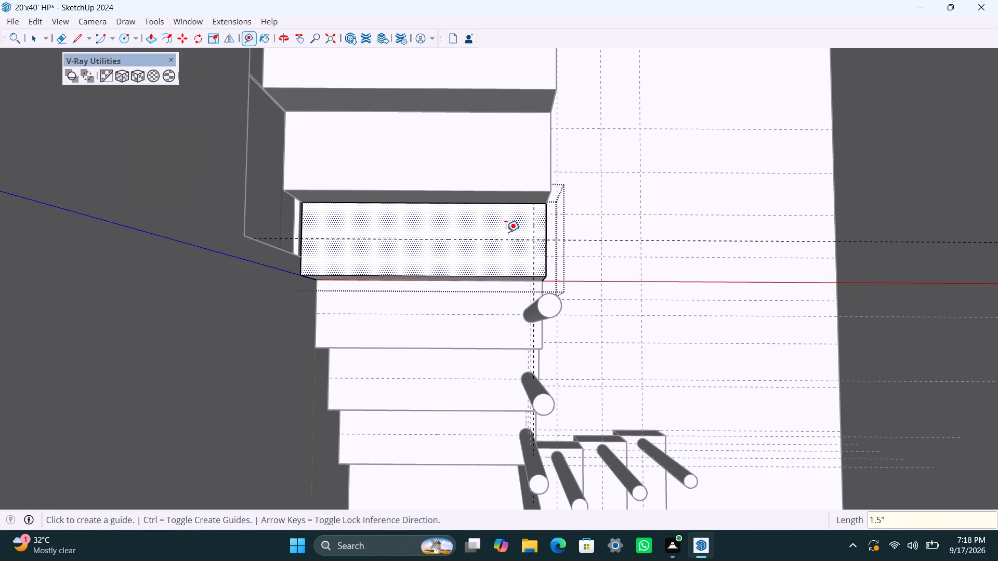
# Draw a 1" radius circle where the guides cross on the fourth step above the landing and make it a group.
pyautogui.press('c')
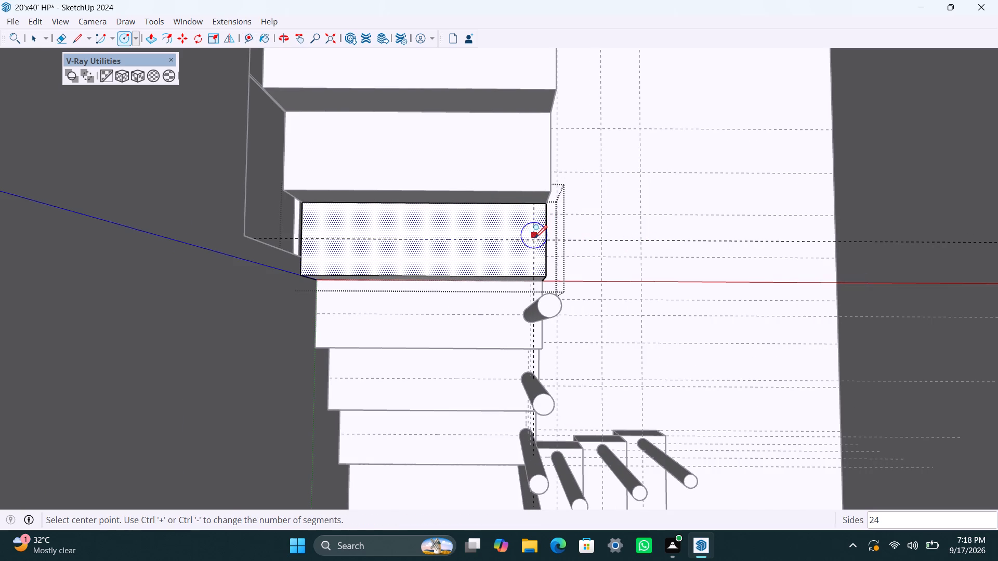
pyautogui.click(535, 237)
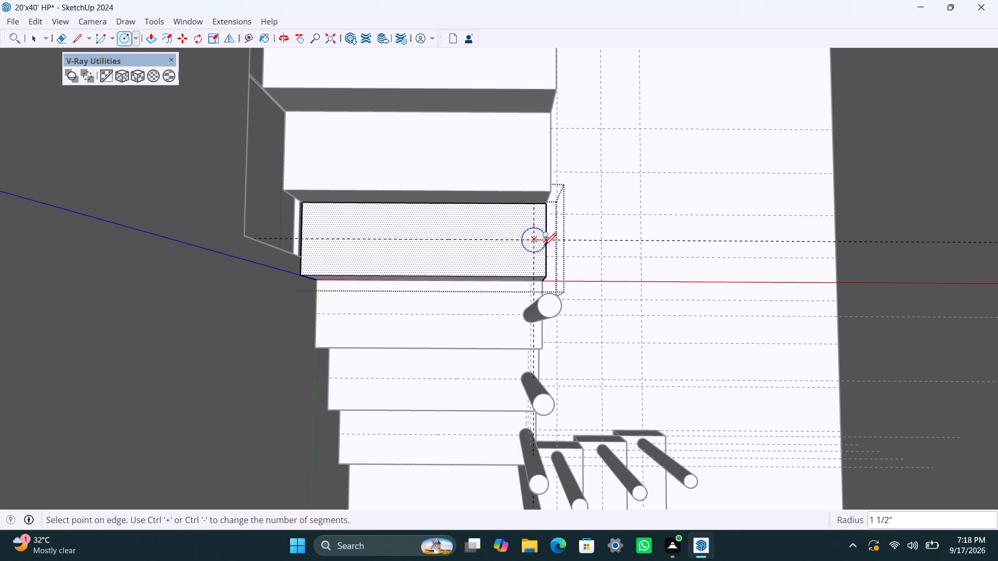
pyautogui.write('1"')
pyautogui.press('Return')
pyautogui.press('space')
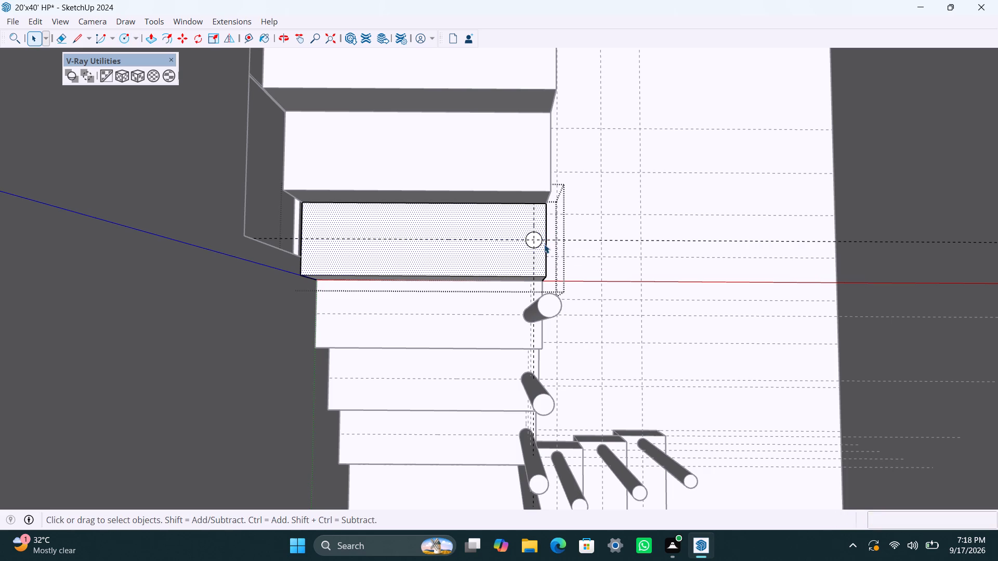
pyautogui.scroll(5, 537, 245)
pyautogui.doubleClick(536, 244)
pyautogui.rightClick(535, 245)
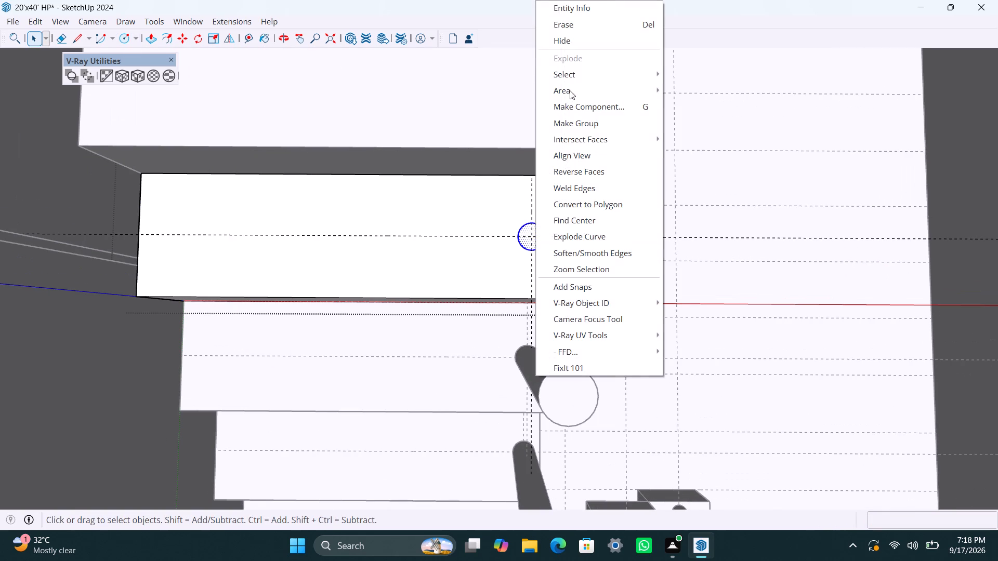
pyautogui.click(567, 119)
# Open the circle group on the fourth step above the landing and extrude its face 3' upward with Push/Pull.
pyautogui.scroll(5, 553, 210)
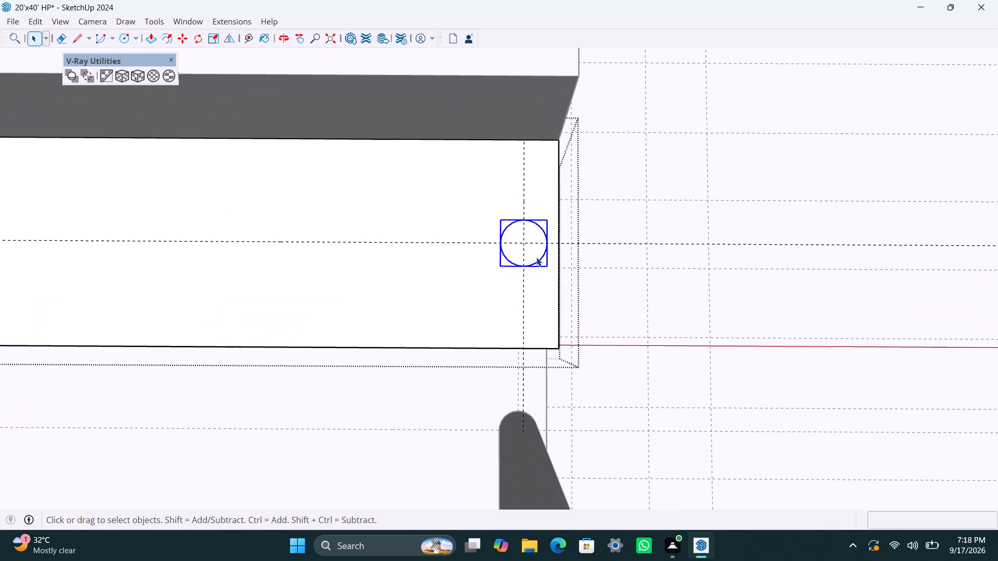
pyautogui.tripleClick(536, 256)
pyautogui.press('p')
pyautogui.click(536, 255)
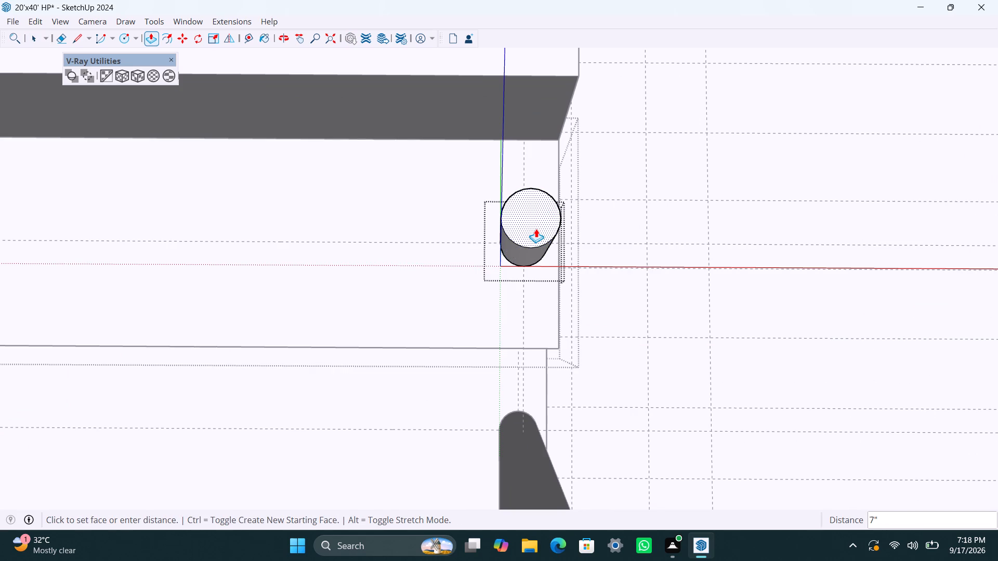
pyautogui.write("3'")
pyautogui.press('Return')
pyautogui.press('space')
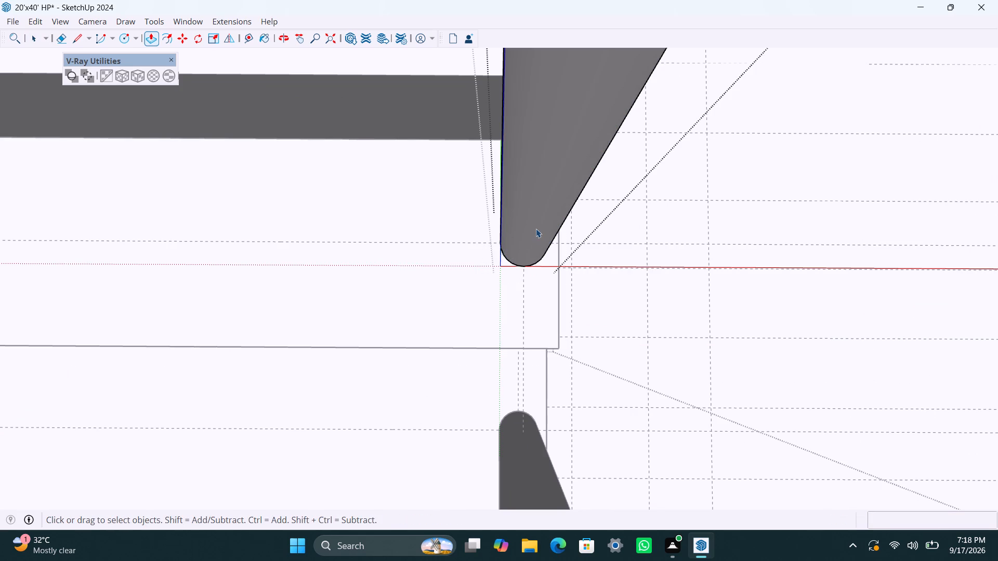
# Open the fifth step above the landing and place a guide 4.5" from the back edge of its top face.
pyautogui.scroll(-16, 524, 258)
pyautogui.click(400, 166)
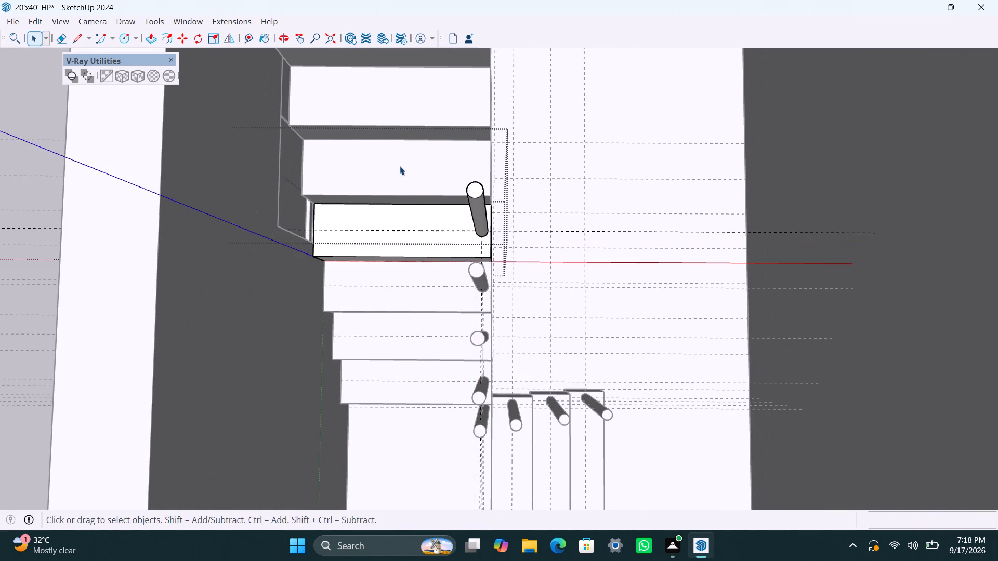
pyautogui.click(400, 166)
pyautogui.press('t')
pyautogui.click(442, 140)
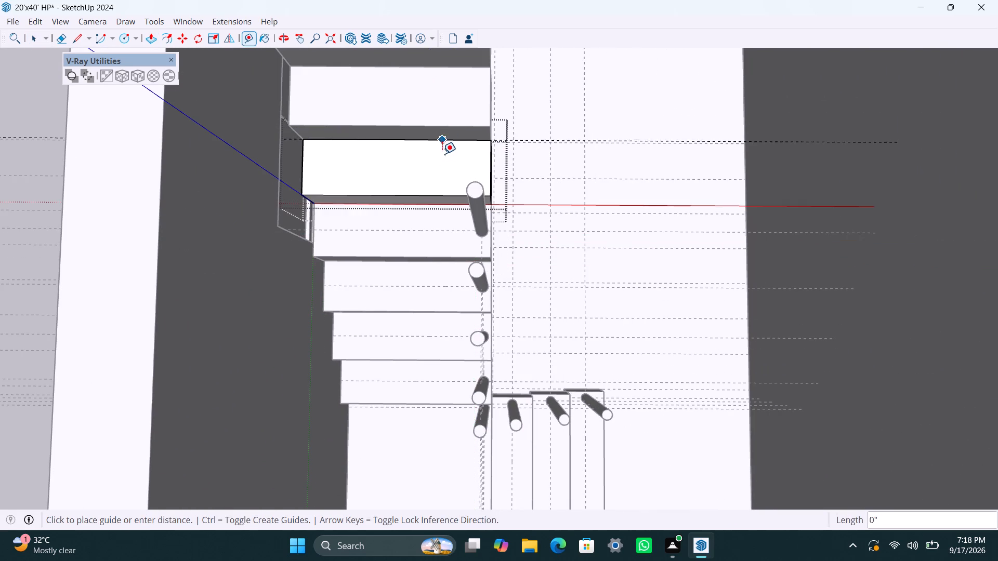
pyautogui.write('4.5"')
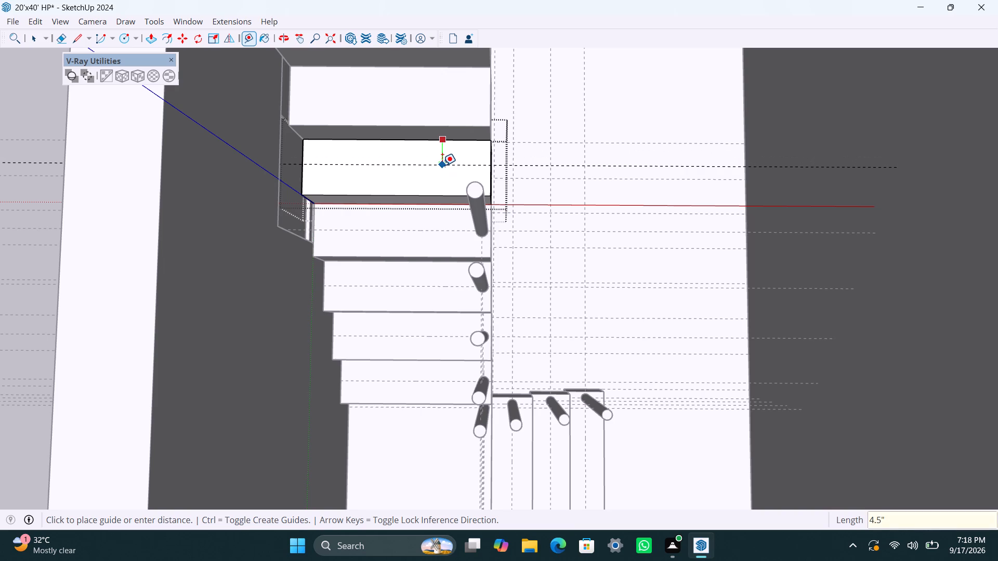
pyautogui.press('Return')
pyautogui.scroll(2, 471, 172)
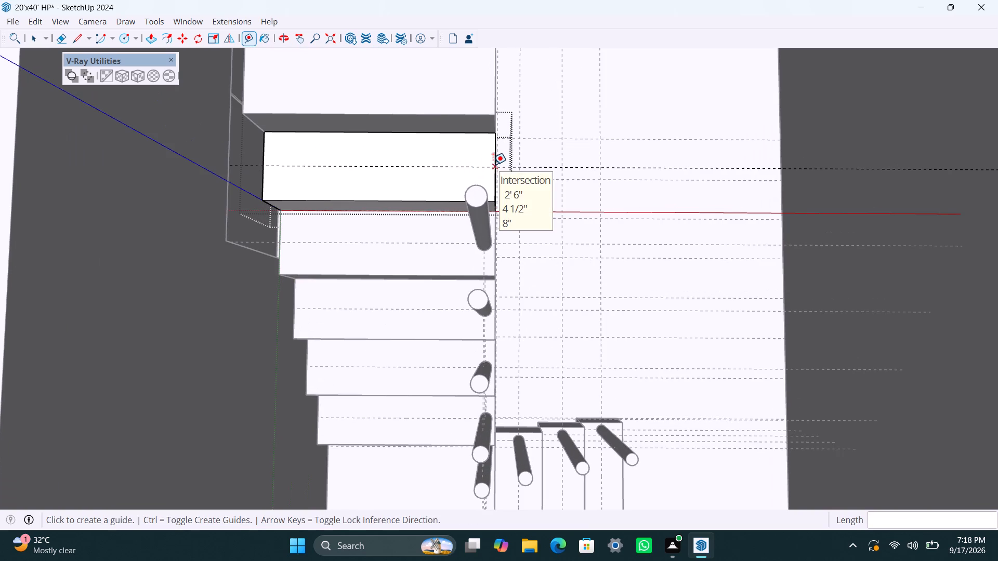
# Place a guide 1.5" from the open side edge of the fifth step above the landing.
pyautogui.click(493, 157)
pyautogui.write('1.5"')
pyautogui.press('Return')
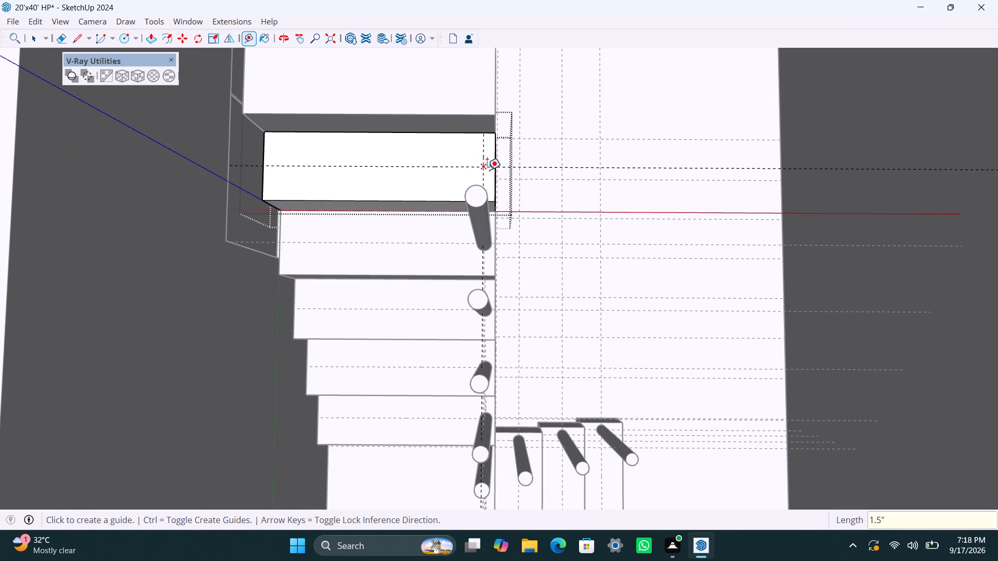
# Draw a 1" radius circle where the guides cross on the fifth step above the landing and make it a group.
pyautogui.press('c')
pyautogui.scroll(4, 488, 175)
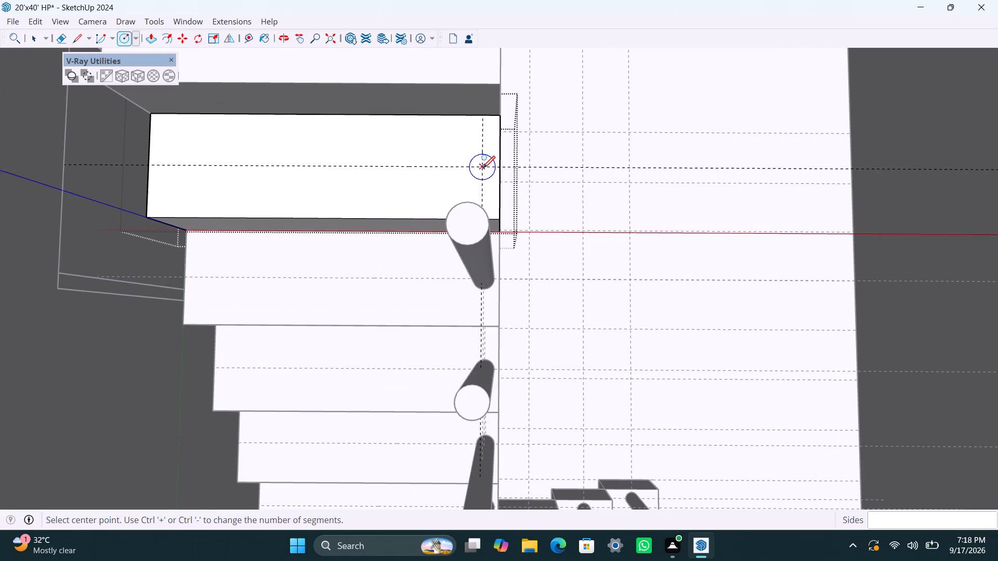
pyautogui.click(483, 167)
pyautogui.write('1"')
pyautogui.press('Return')
pyautogui.press('space')
pyautogui.scroll(4, 486, 161)
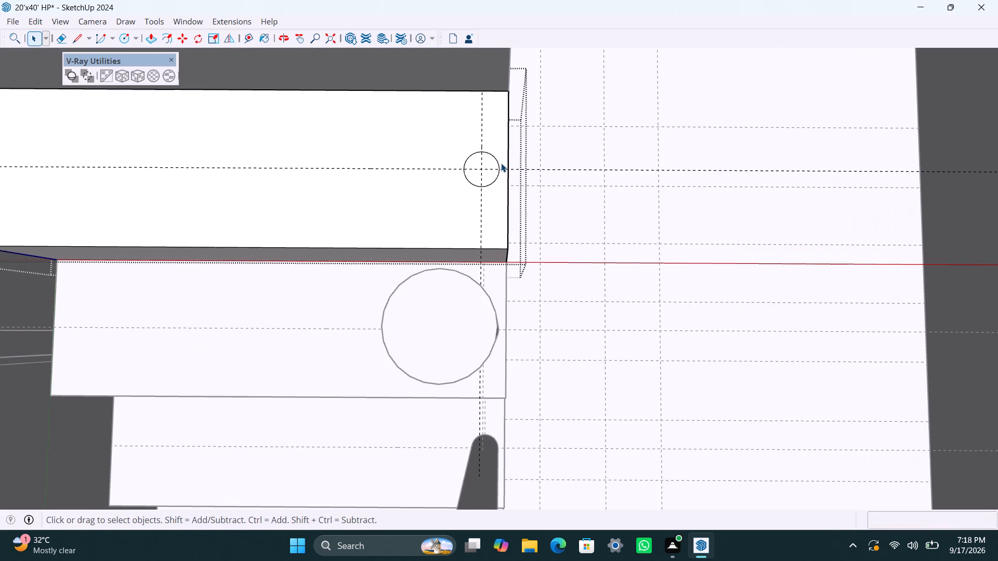
pyautogui.scroll(3, 491, 161)
pyautogui.doubleClick(491, 161)
pyautogui.rightClick(491, 162)
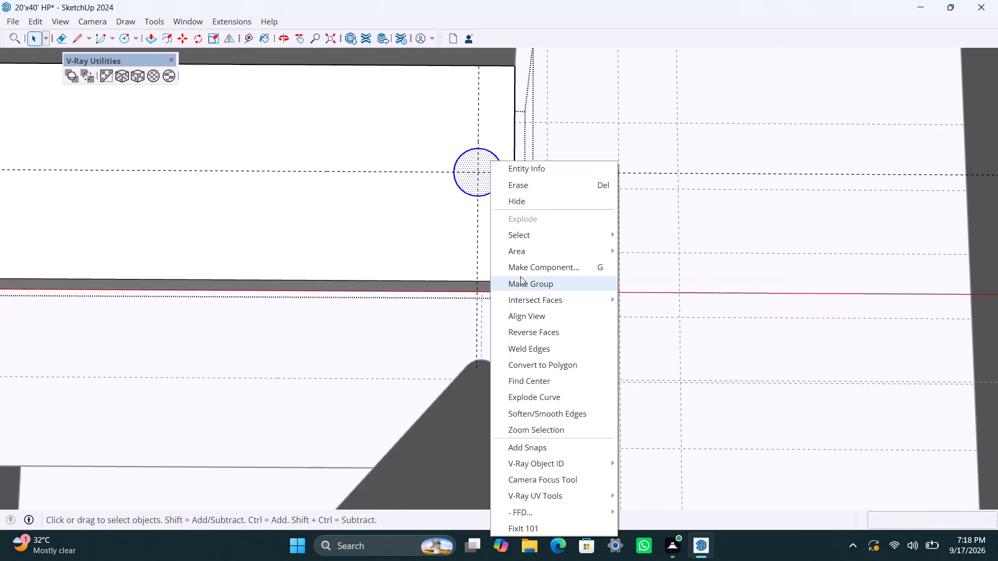
pyautogui.click(520, 276)
# Open the circle group on the fifth step above the landing and extrude its face 3' upward with Push/Pull.
pyautogui.tripleClick(493, 165)
pyautogui.press('p')
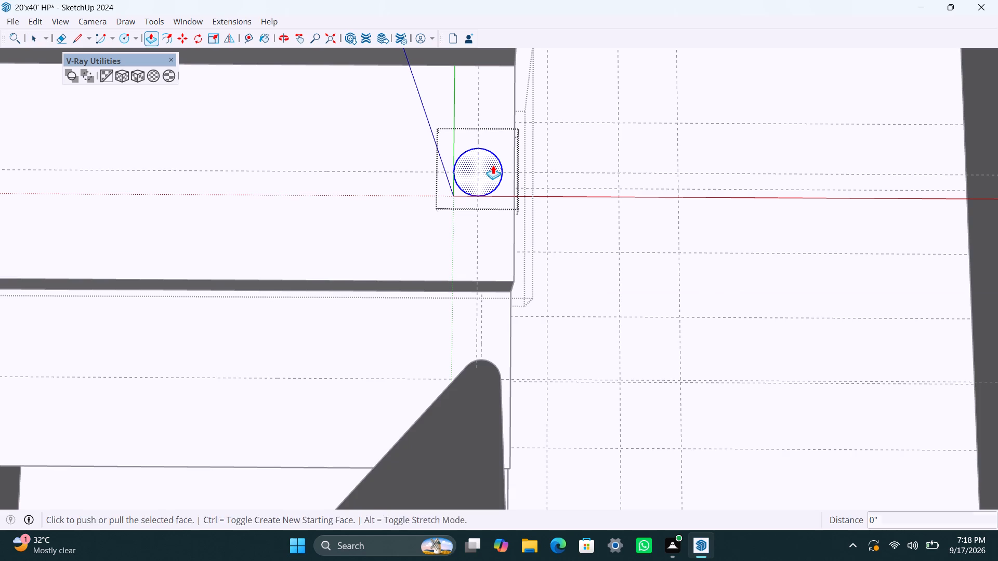
pyautogui.click(493, 165)
pyautogui.write("3'")
pyautogui.press('Return')
pyautogui.press('space')
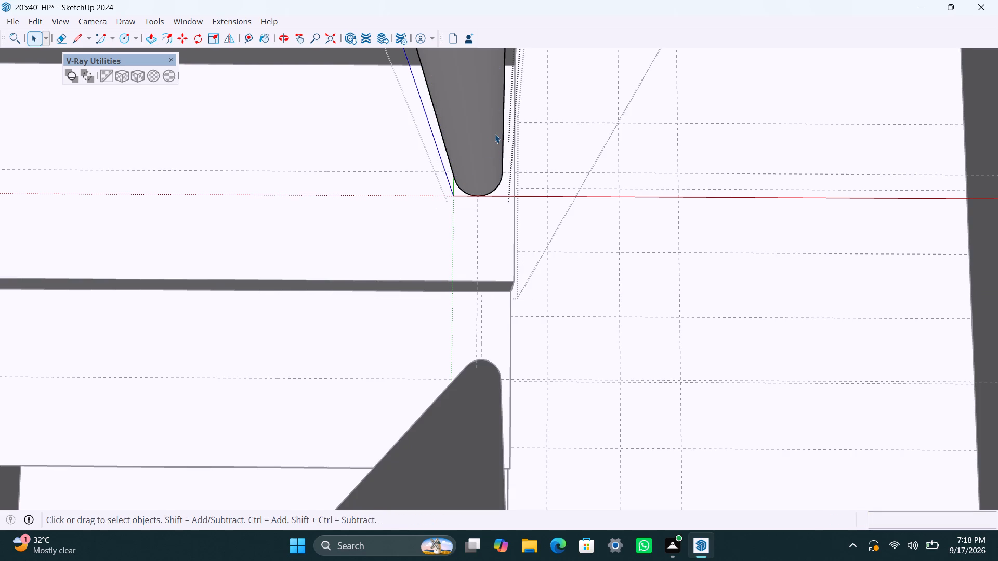
# Open the sixth step above the landing and place a guide 4.5" from the back edge of its top face.
pyautogui.scroll(-15, 475, 198)
pyautogui.moveTo(430, 220); pyautogui.dragTo(530, 347, button='middle')
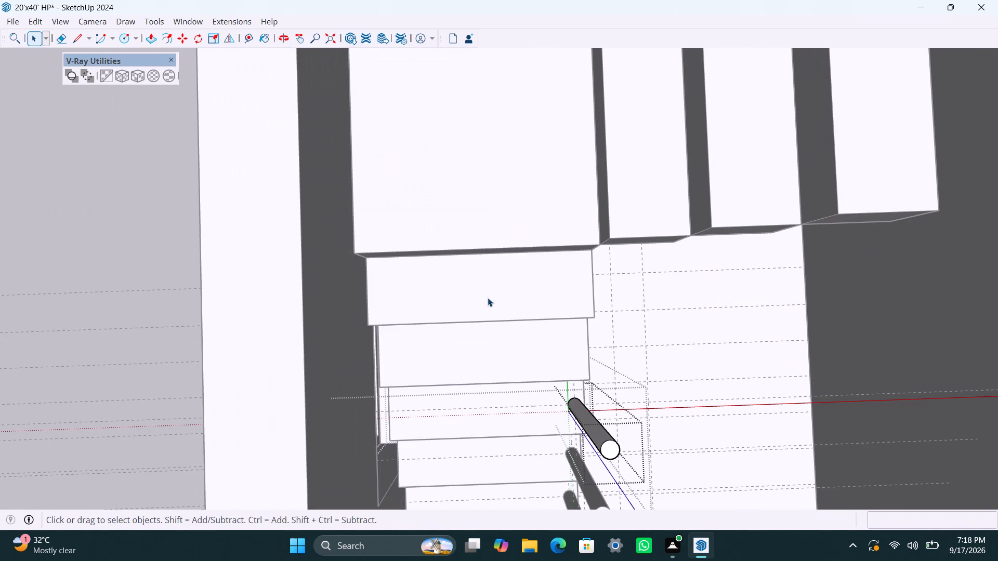
pyautogui.tripleClick(505, 336)
pyautogui.press('t')
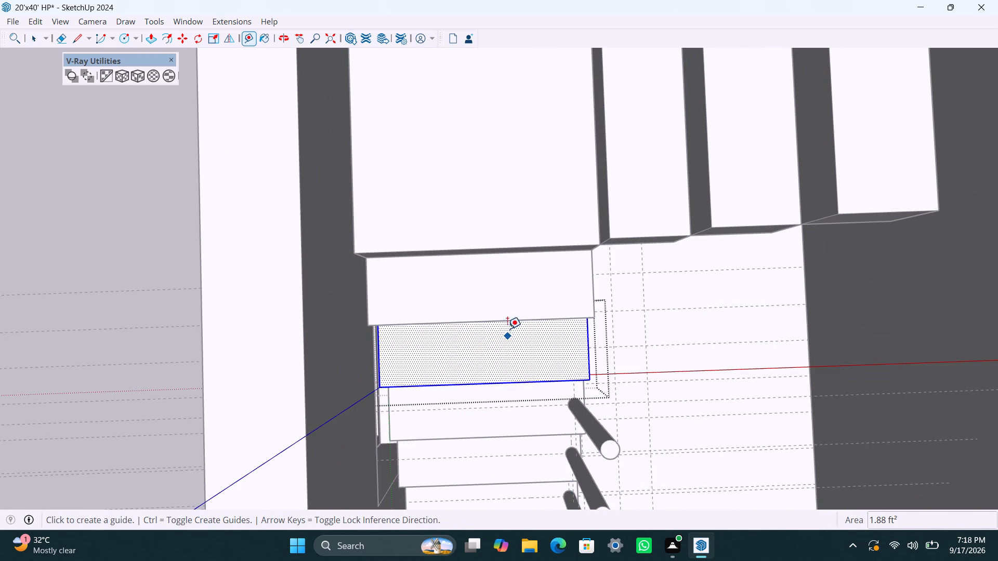
pyautogui.scroll(1, 501, 333)
pyautogui.moveTo(501, 333); pyautogui.dragTo(460, 259, button='middle')
pyautogui.moveTo(506, 328); pyautogui.dragTo(506, 329)
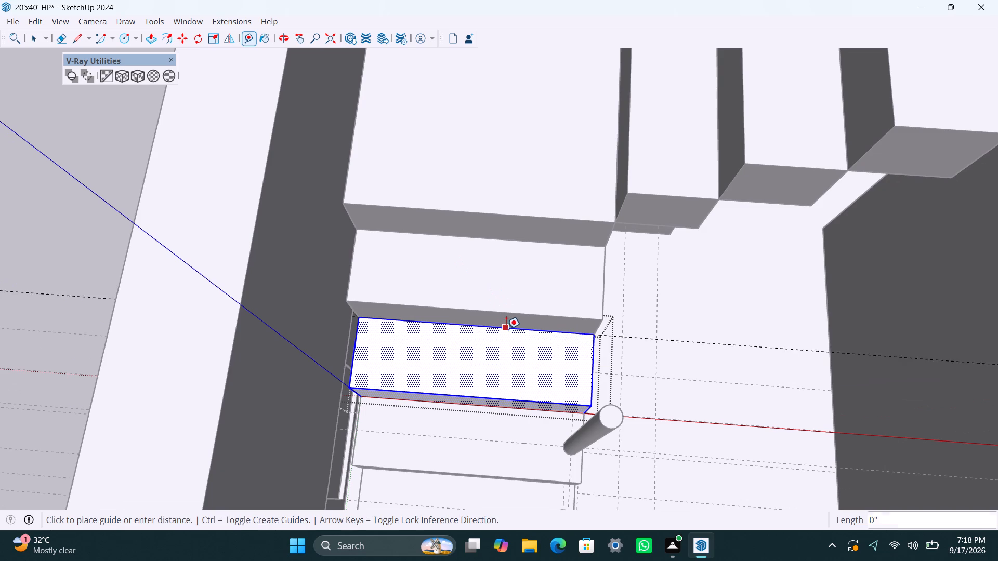
pyautogui.moveTo(506, 329); pyautogui.dragTo(506, 339)
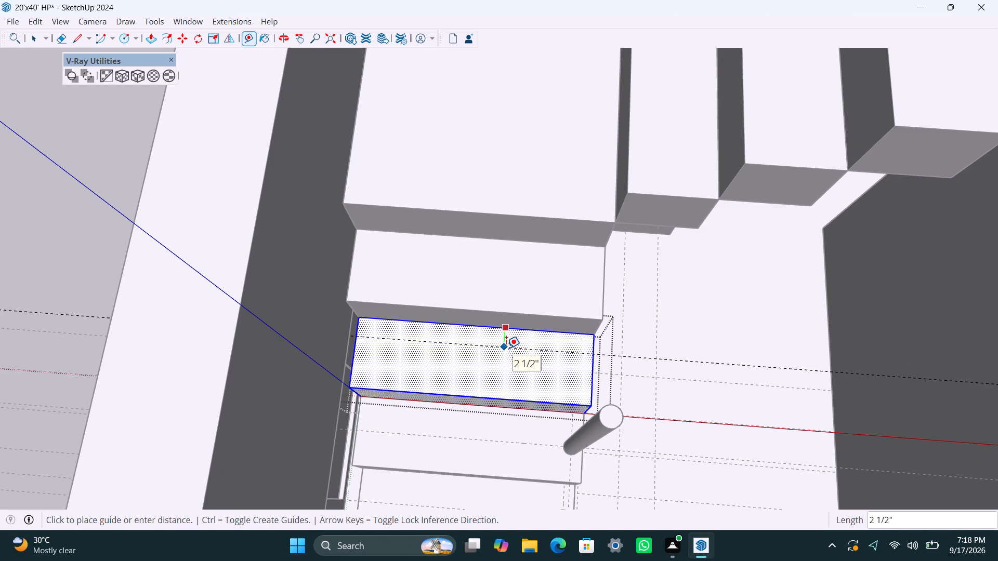
pyautogui.write('4.5"')
pyautogui.press('Return')
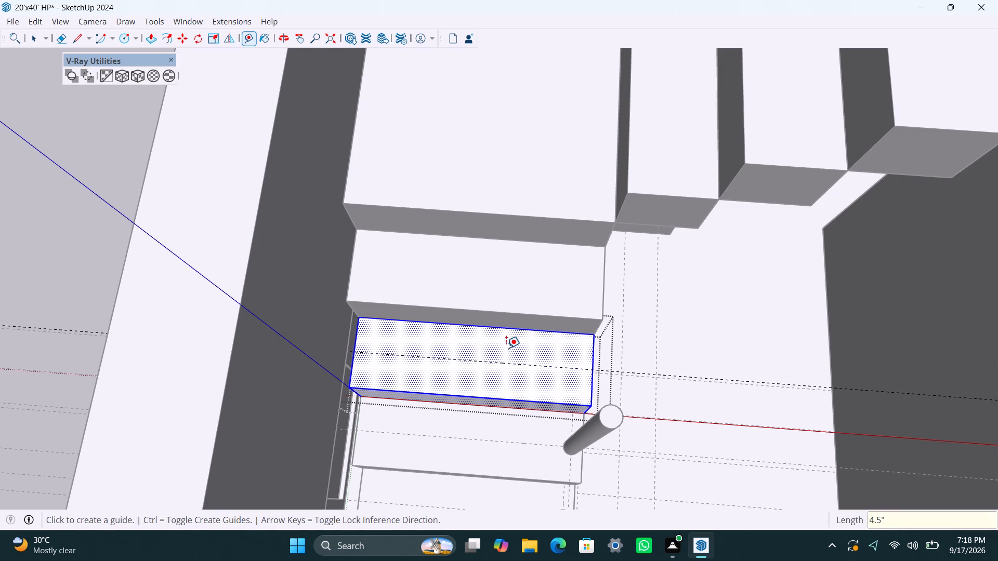
# Place a guide 1.5" from the open side edge of the sixth step above the landing.
pyautogui.scroll(1, 592, 360)
pyautogui.click(592, 360)
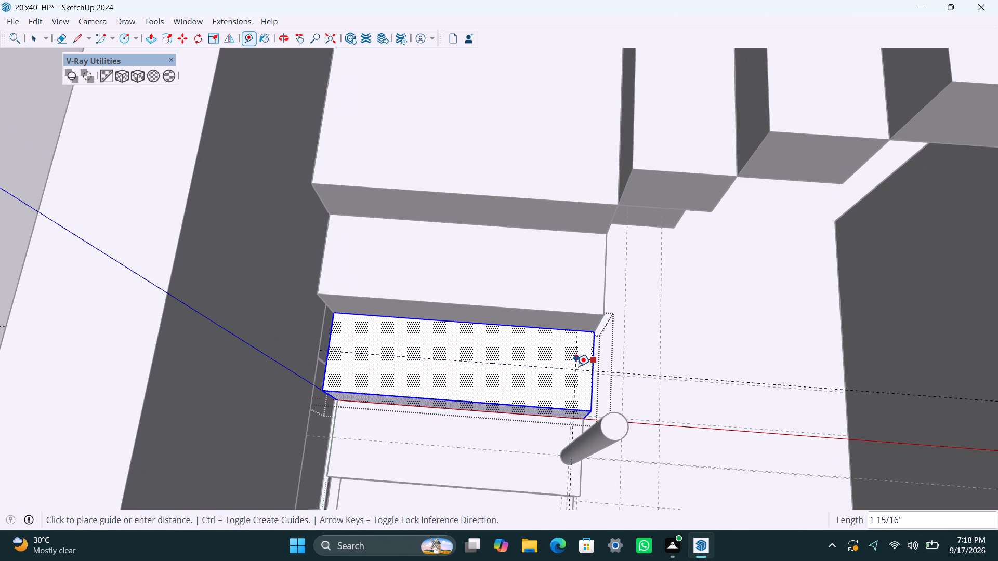
pyautogui.write('1.5"')
pyautogui.press('Return')
# Draw a 1" radius circle where the guides cross on the sixth step above the landing and make it a group.
pyautogui.press('c')
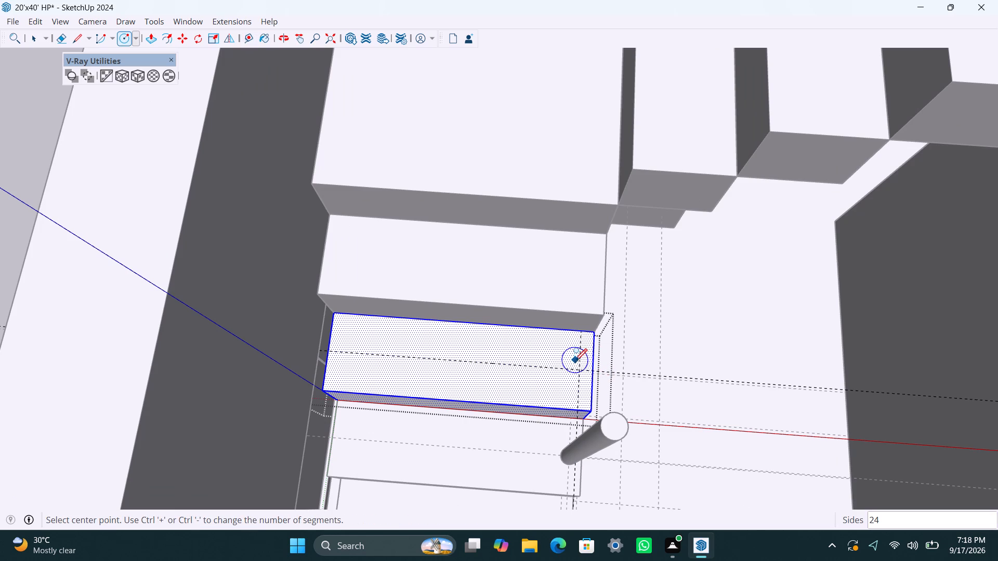
pyautogui.click(579, 372)
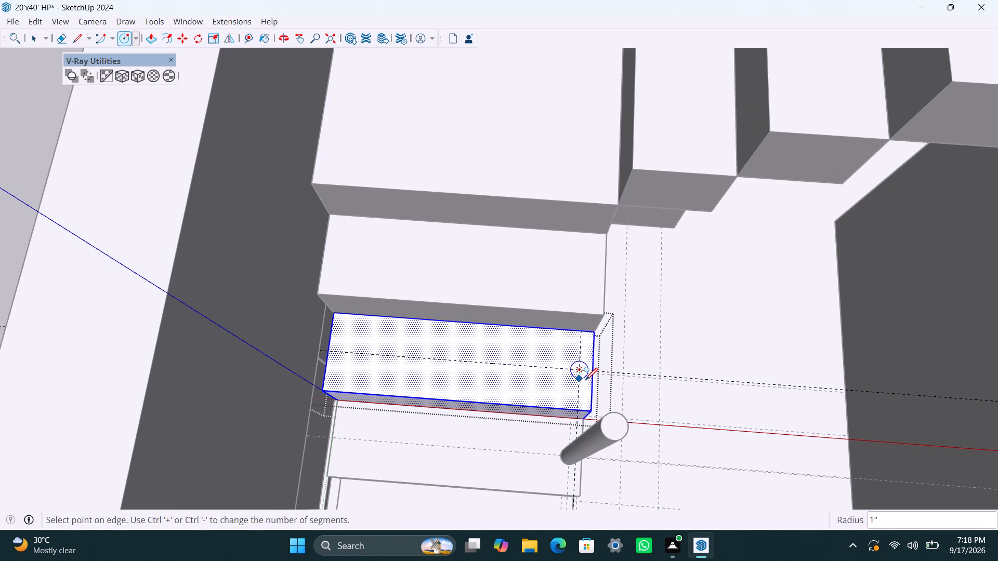
pyautogui.write('1"')
pyautogui.press('Return')
pyautogui.press('space')
pyautogui.scroll(3, 584, 370)
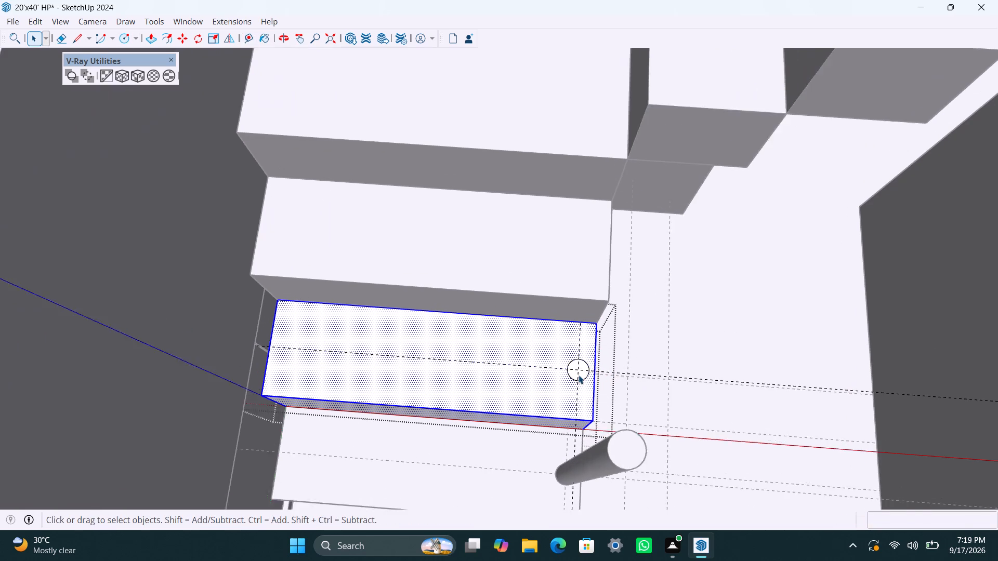
pyautogui.scroll(5, 579, 375)
pyautogui.doubleClick(587, 372)
pyautogui.doubleClick(589, 374)
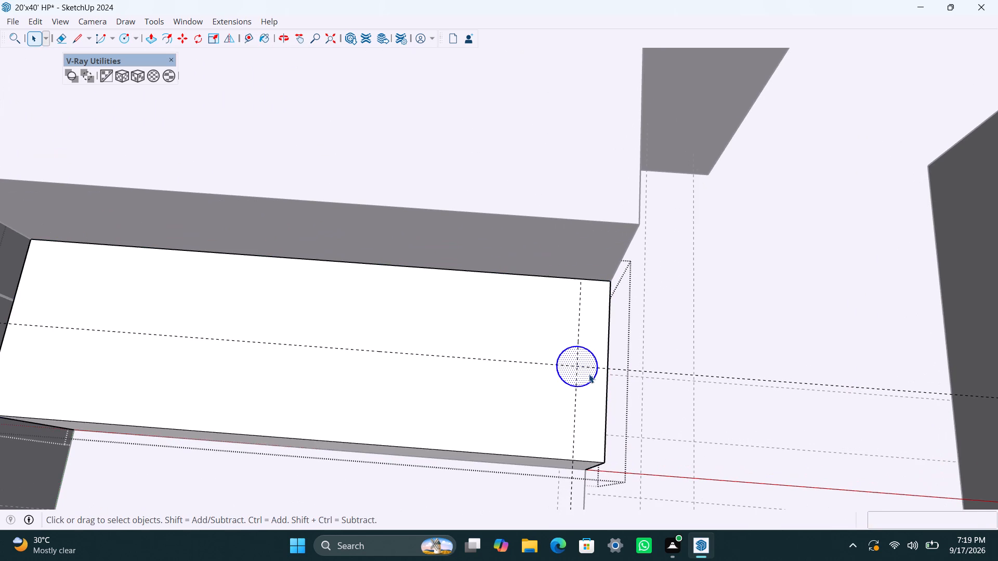
pyautogui.rightClick(589, 374)
pyautogui.click(635, 126)
# Open the circle group on the sixth step above the landing and extrude its face 3' upward with Push/Pull.
pyautogui.scroll(3, 576, 365)
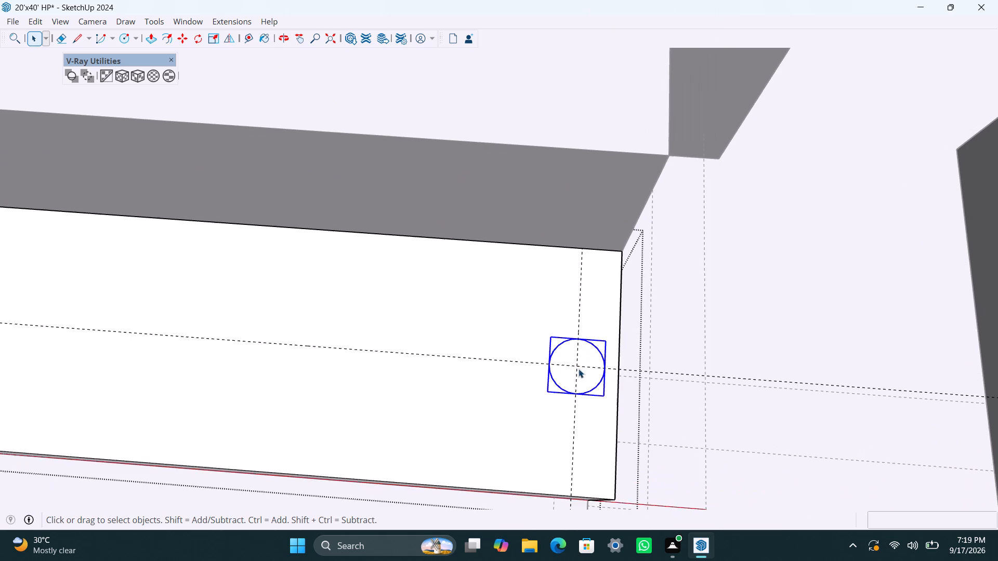
pyautogui.scroll(1, 579, 369)
pyautogui.tripleClick(592, 372)
pyautogui.press('p')
pyautogui.moveTo(594, 372); pyautogui.dragTo(592, 360)
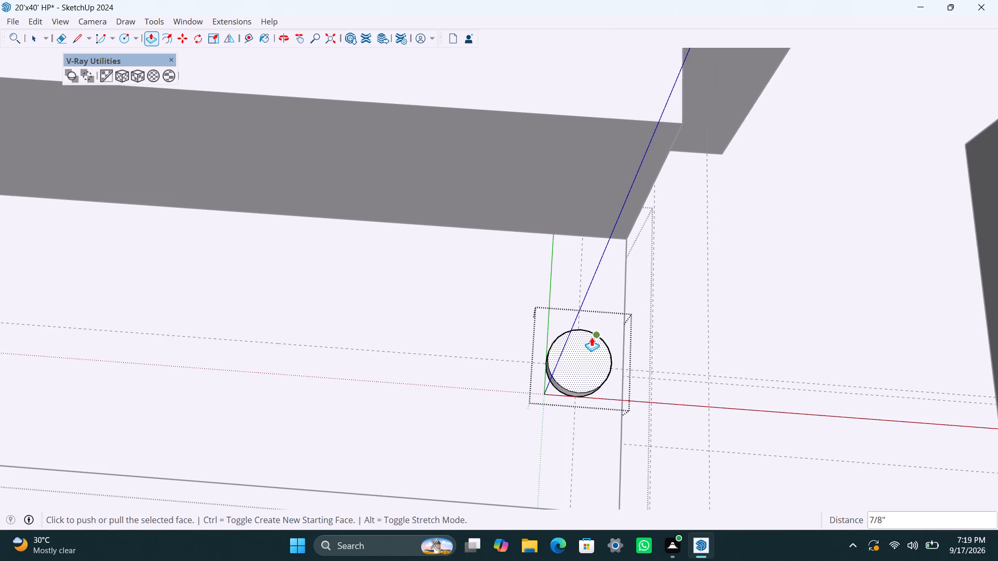
pyautogui.write("3'")
pyautogui.press('Return')
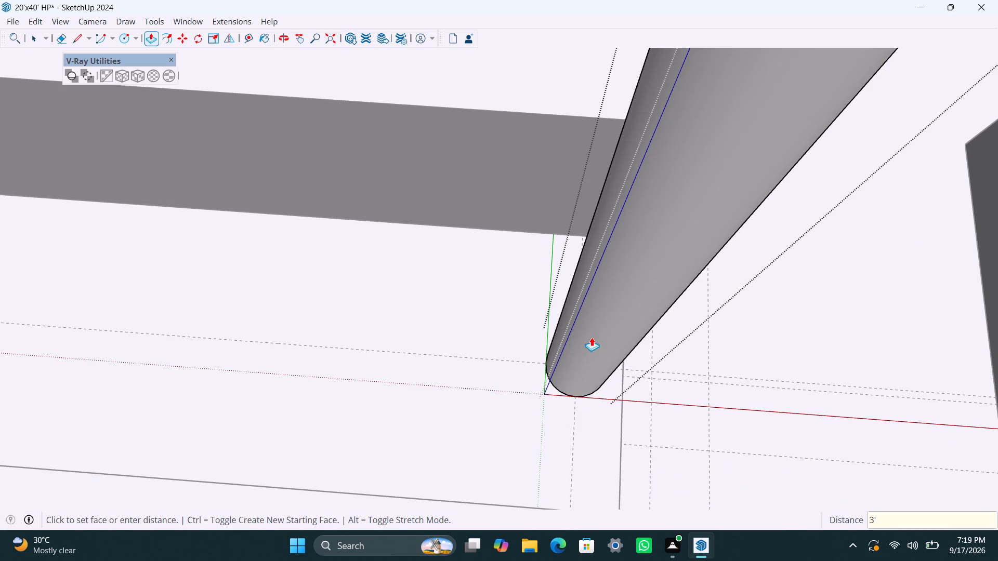
pyautogui.press('space')
# Open the seventh step above the landing for editing, ready to place guides with Tape Measure.
pyautogui.scroll(-17, 358, 325)
pyautogui.moveTo(514, 323); pyautogui.dragTo(540, 334, button='middle')
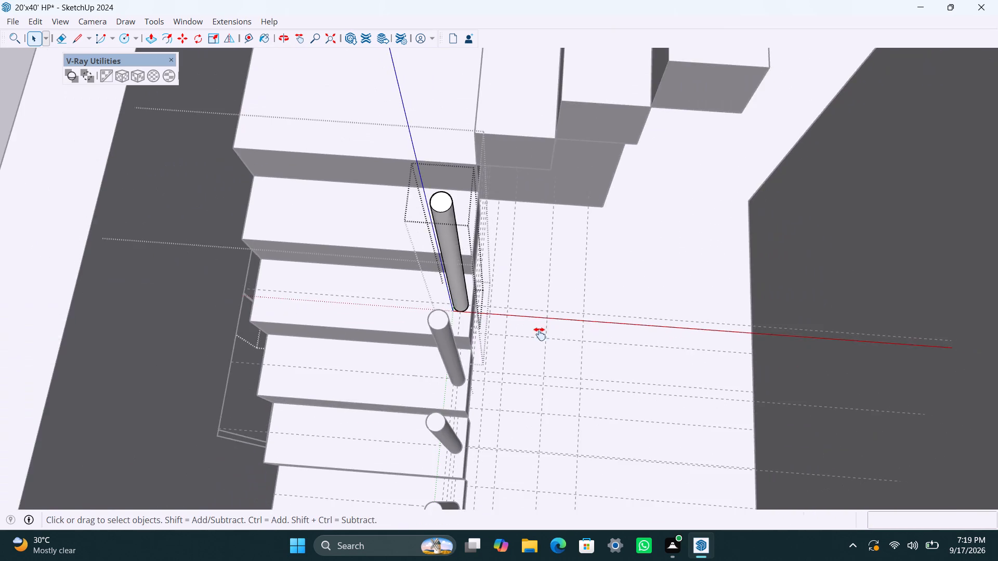
pyautogui.moveTo(540, 334); pyautogui.dragTo(567, 369, button='middle')
pyautogui.click(453, 320)
pyautogui.doubleClick(461, 318)
pyautogui.press('t')
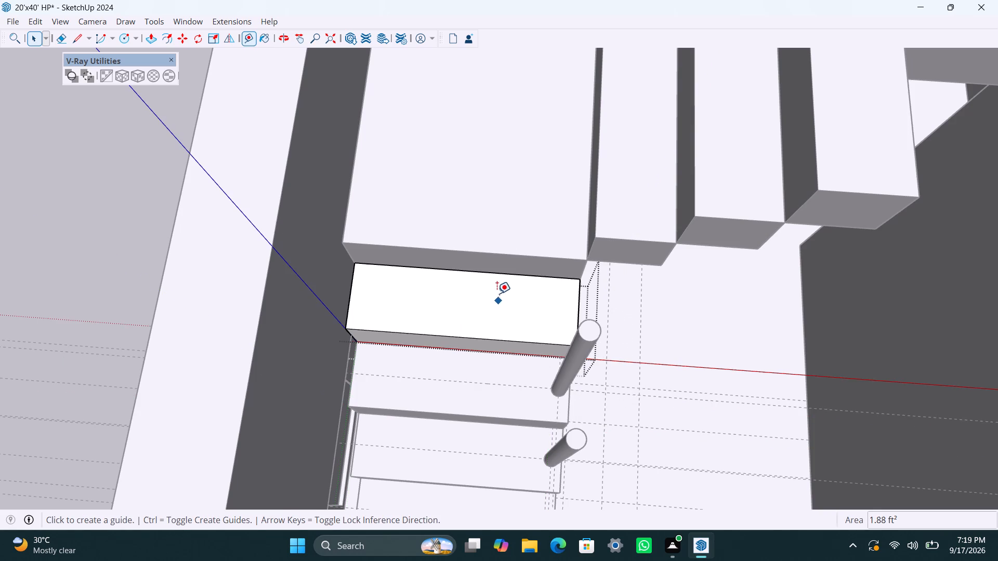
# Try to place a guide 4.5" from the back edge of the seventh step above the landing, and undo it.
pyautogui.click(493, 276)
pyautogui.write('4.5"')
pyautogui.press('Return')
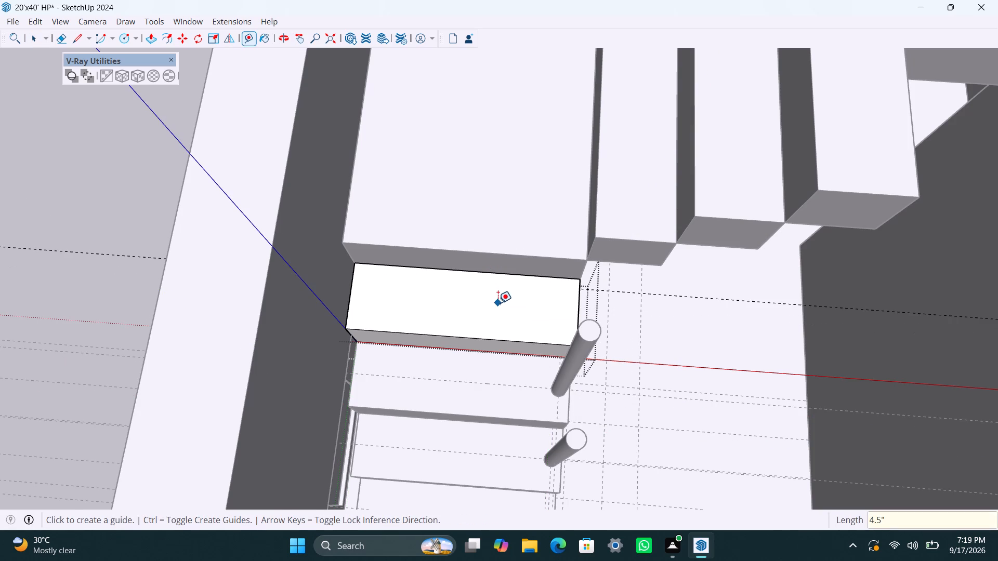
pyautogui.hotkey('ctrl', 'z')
# Place a guide 4.5" from the back edge of the top face of the seventh step above the landing.
pyautogui.moveTo(508, 275); pyautogui.dragTo(509, 285)
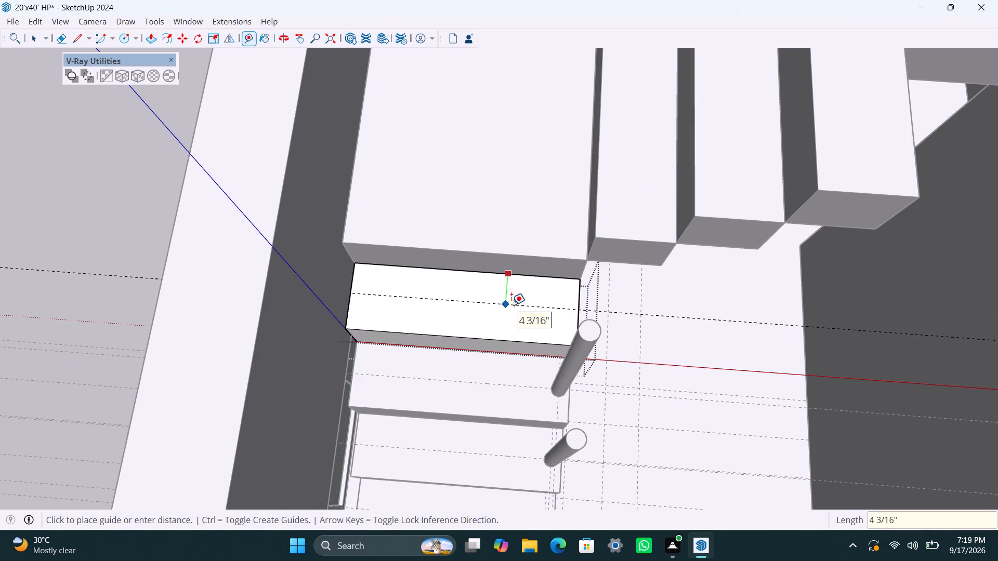
pyautogui.write('4.5')
pyautogui.hotkey('shift', '"')
pyautogui.press('Return')
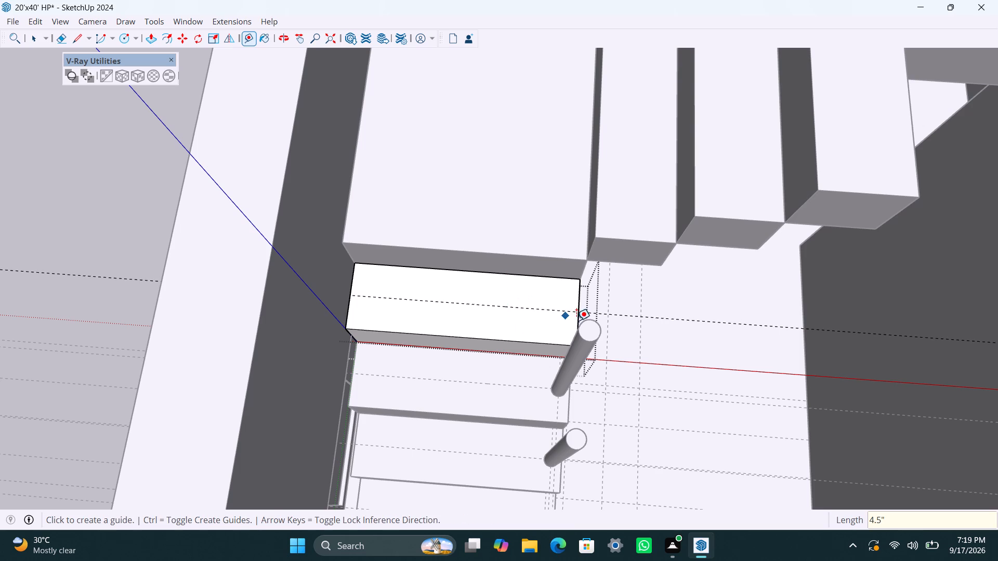
# Place a guide 1.5" from the open side edge of the seventh step above the landing.
pyautogui.scroll(2, 577, 318)
pyautogui.click(579, 300)
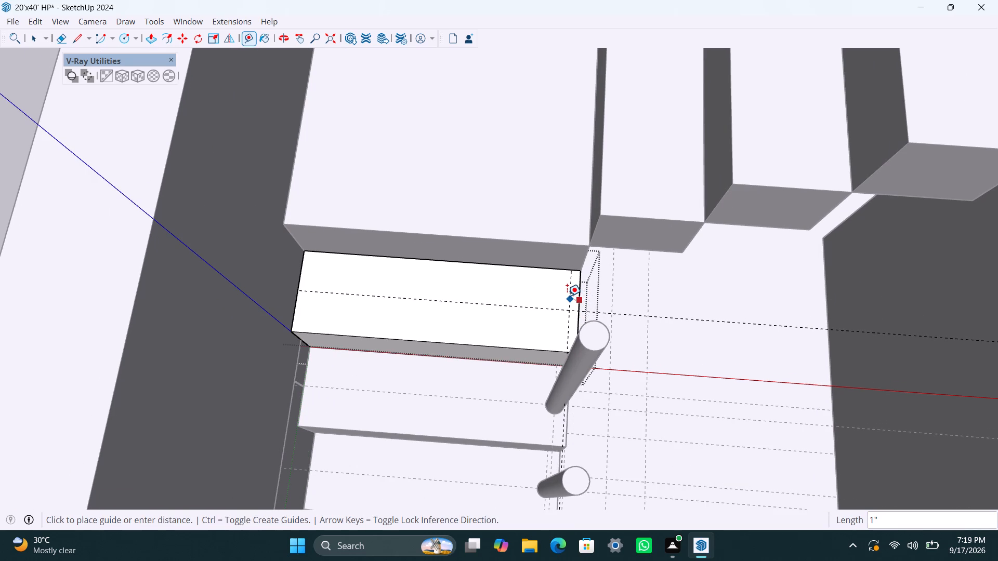
pyautogui.write('1.5"')
pyautogui.press('Return')
# Draw a 1" radius circle where the guides cross on the seventh step above the landing and make it a group.
pyautogui.press('c')
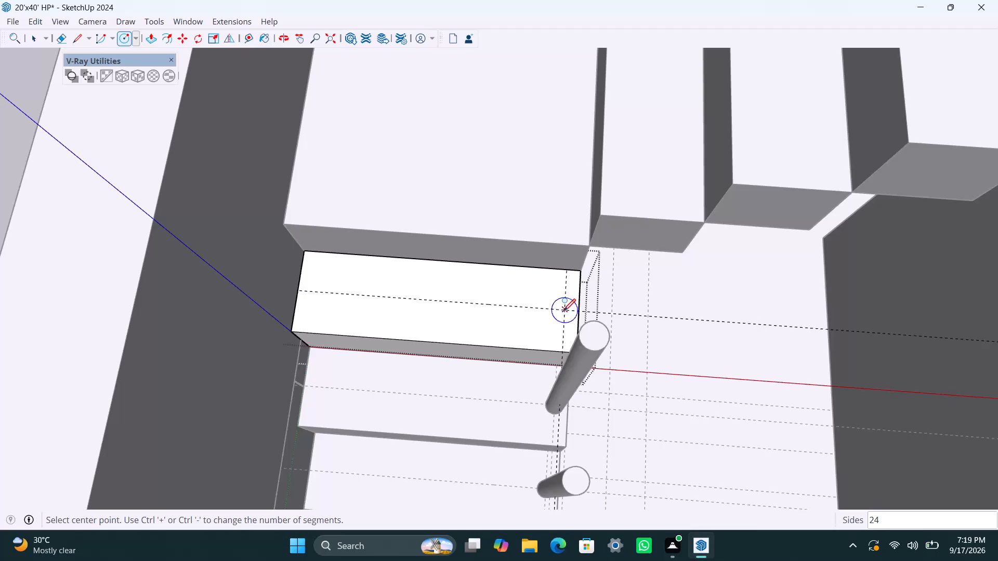
pyautogui.click(564, 309)
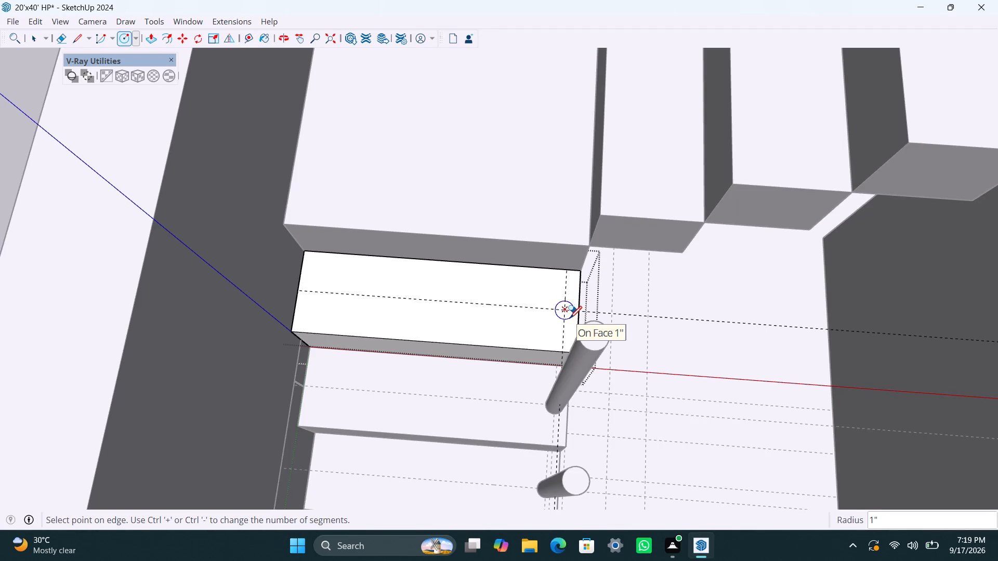
pyautogui.write('1"')
pyautogui.press('Return')
pyautogui.press('space')
pyautogui.scroll(5, 562, 316)
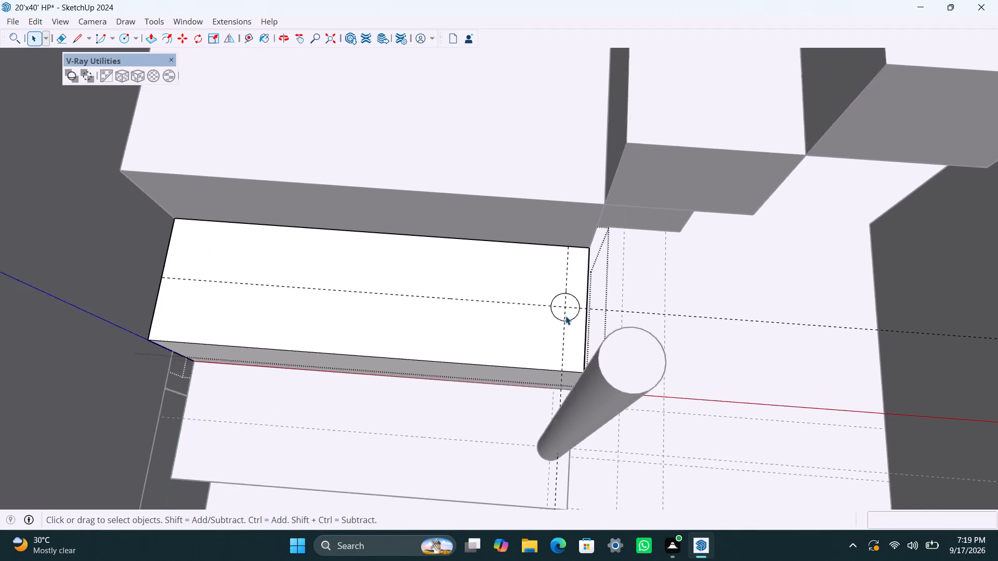
pyautogui.scroll(3, 566, 316)
pyautogui.doubleClick(577, 313)
pyautogui.moveTo(577, 315); pyautogui.dragTo(578, 325, button='right')
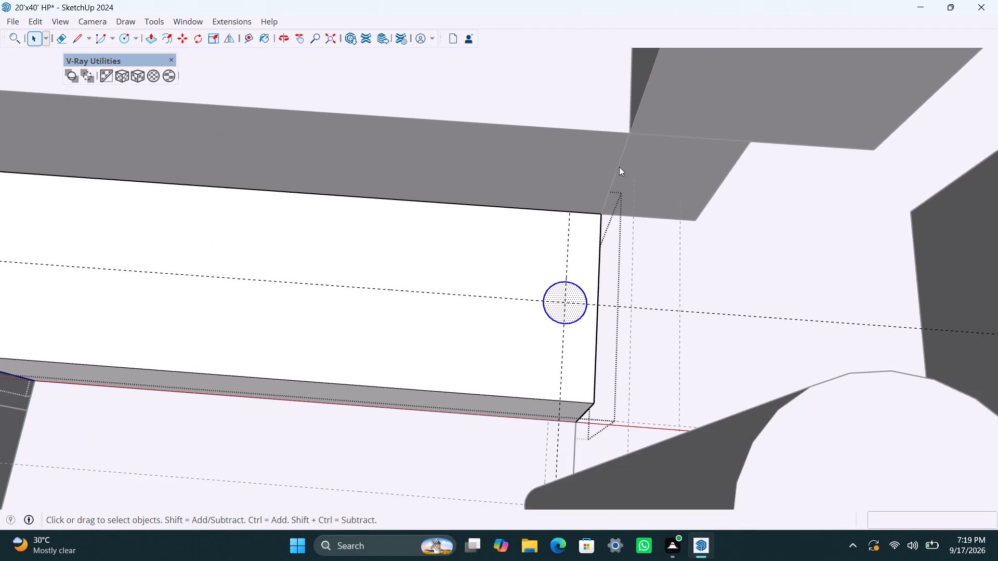
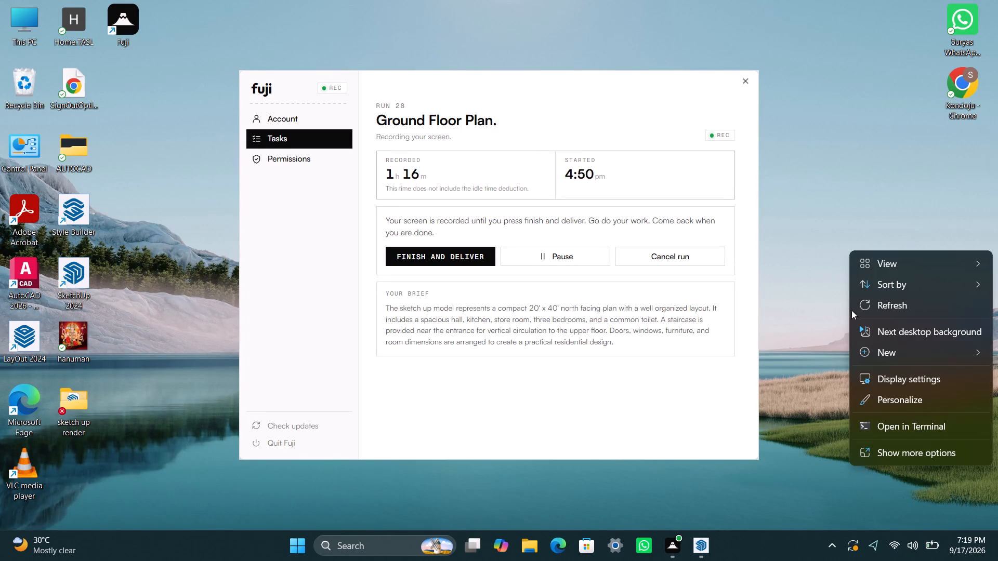
# Refresh the desktop and switch back to the house model in SketchUp.
pyautogui.click(864, 303)
pyautogui.click(697, 545)
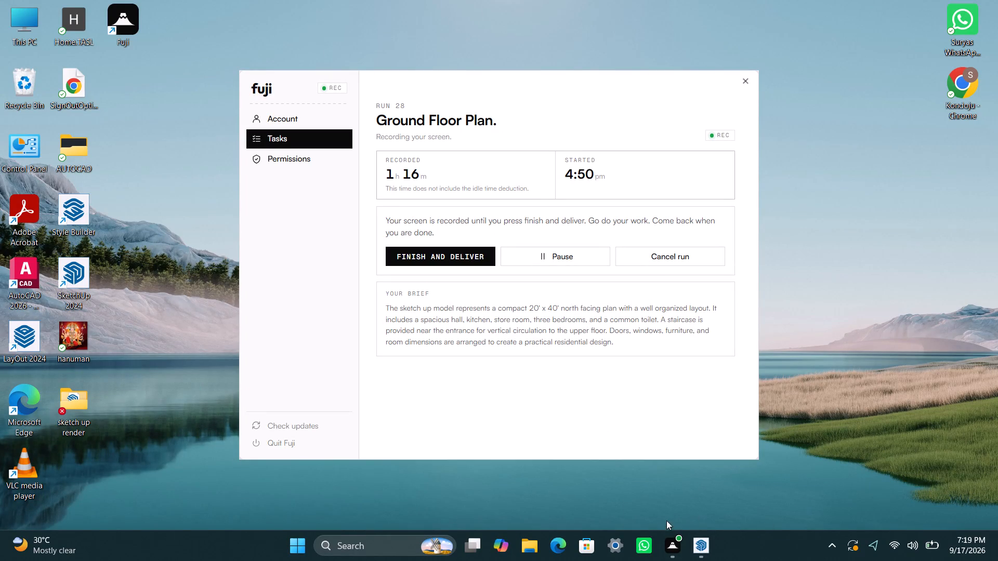
pyautogui.click(702, 543)
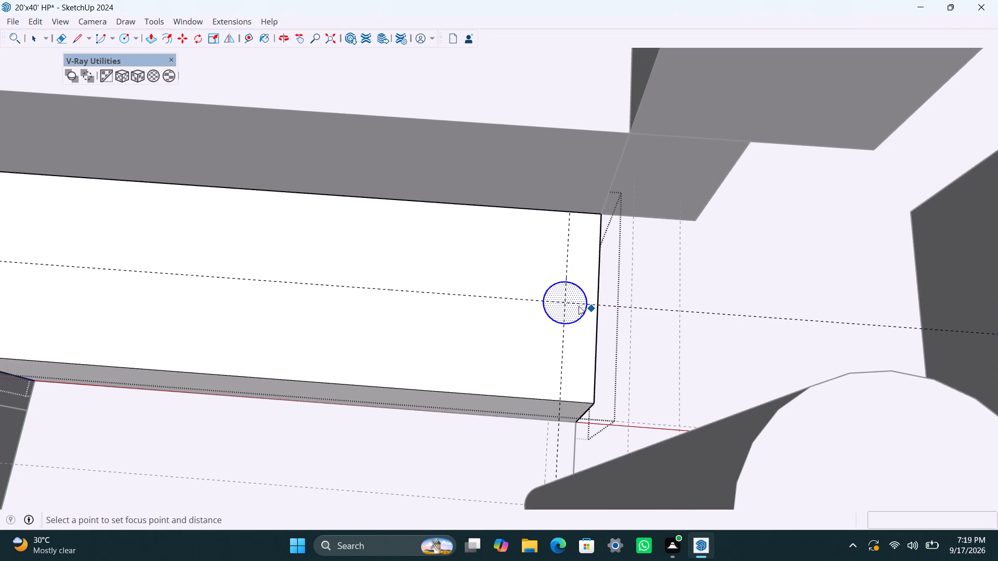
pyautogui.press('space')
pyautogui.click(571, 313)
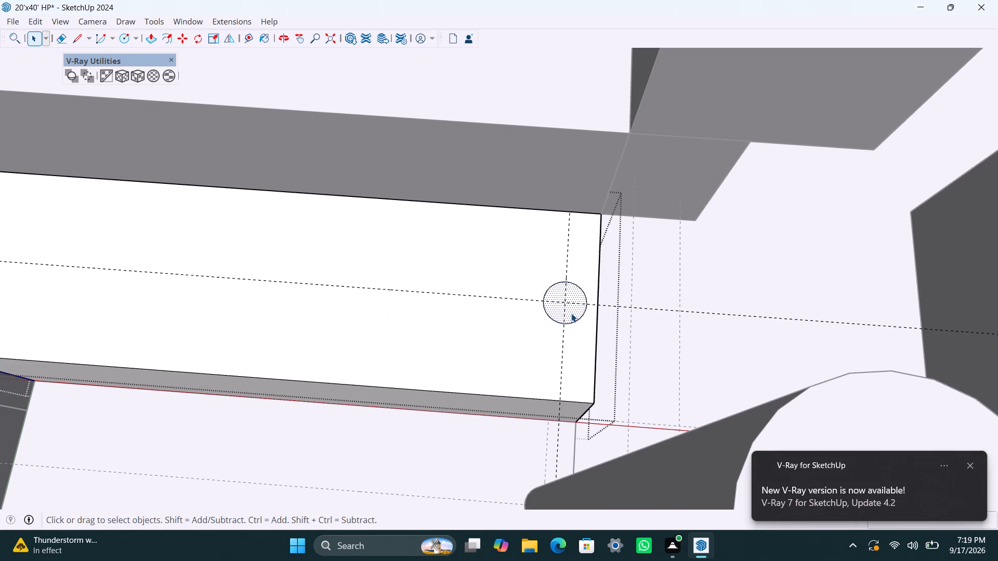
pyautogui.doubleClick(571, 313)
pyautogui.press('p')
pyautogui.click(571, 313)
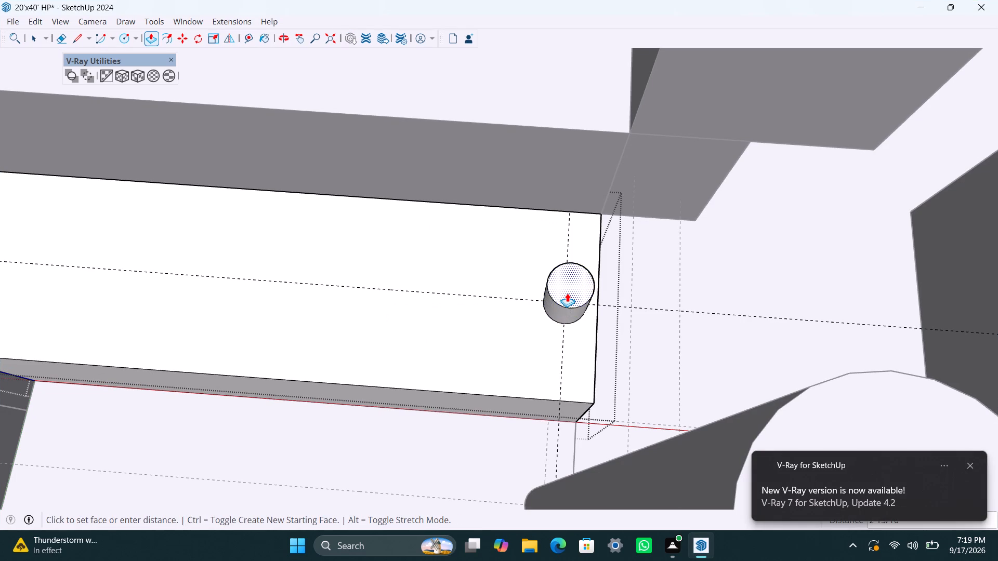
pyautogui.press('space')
# Make the 1" radius circle on the seventh step above the landing a group.
pyautogui.click(542, 335)
pyautogui.doubleClick(570, 307)
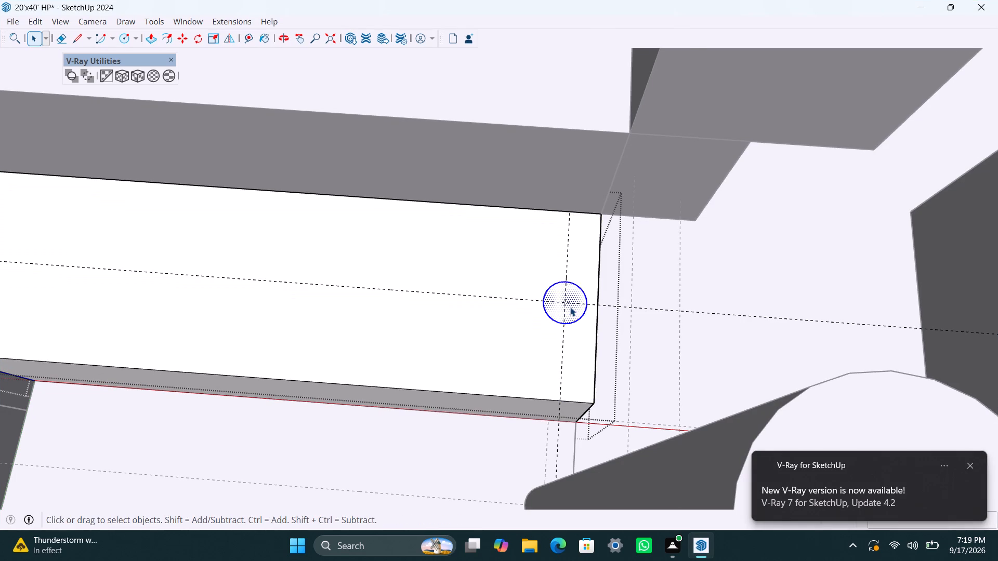
pyautogui.rightClick(570, 308)
pyautogui.click(627, 126)
# Extrude the grouped circle on the seventh step 3' upward as a round baluster and leave the group.
pyautogui.scroll(2, 564, 318)
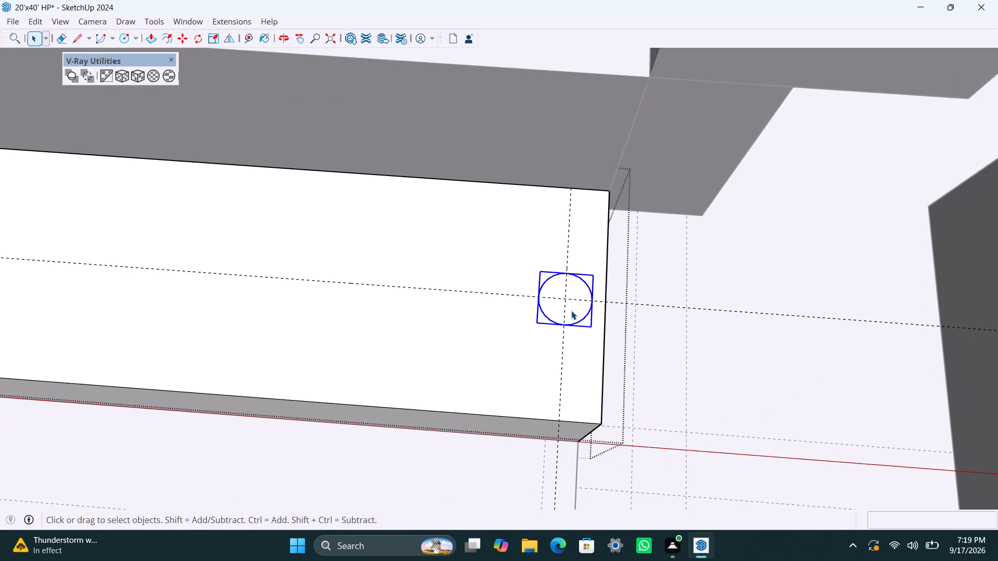
pyautogui.tripleClick(573, 310)
pyautogui.press('p')
pyautogui.moveTo(573, 310); pyautogui.dragTo(571, 305)
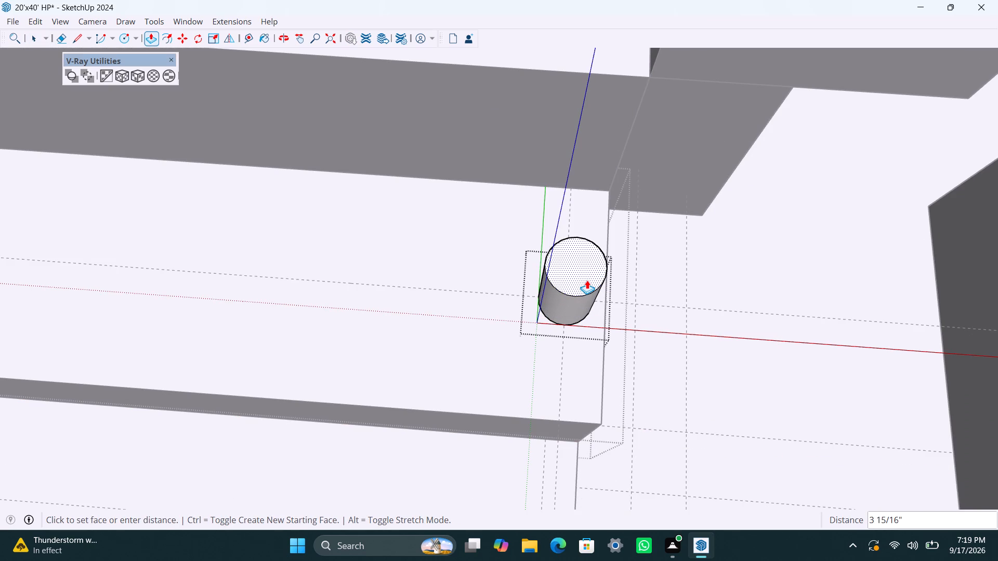
pyautogui.write("3'")
pyautogui.press('Return')
pyautogui.press('space')
pyautogui.scroll(-10, 508, 297)
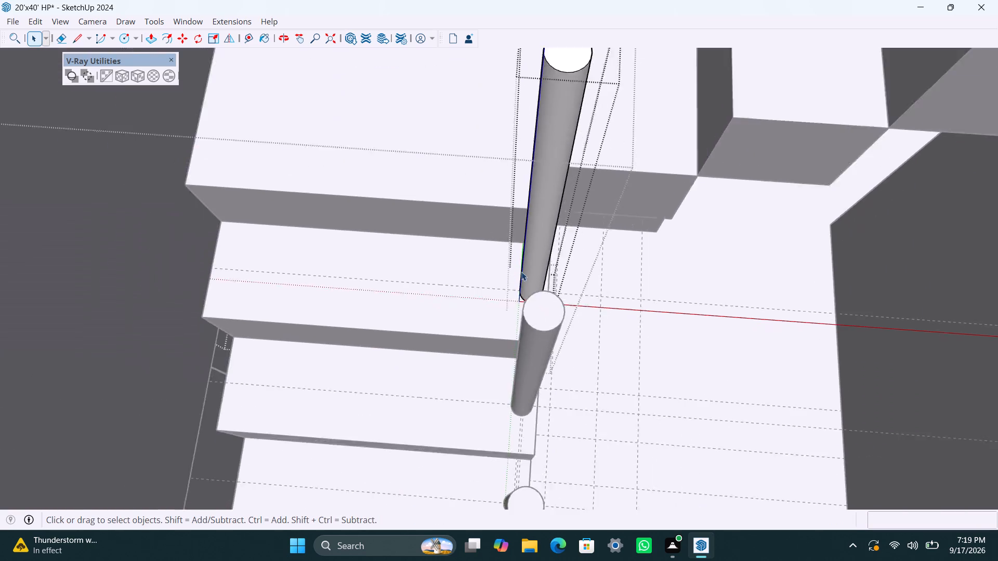
pyautogui.scroll(-7, 521, 272)
pyautogui.press('space')
pyautogui.click(467, 194)
# Open the upper landing's group and place a guide 1.5" from its edge beside the seventh step.
pyautogui.scroll(-1, 474, 205)
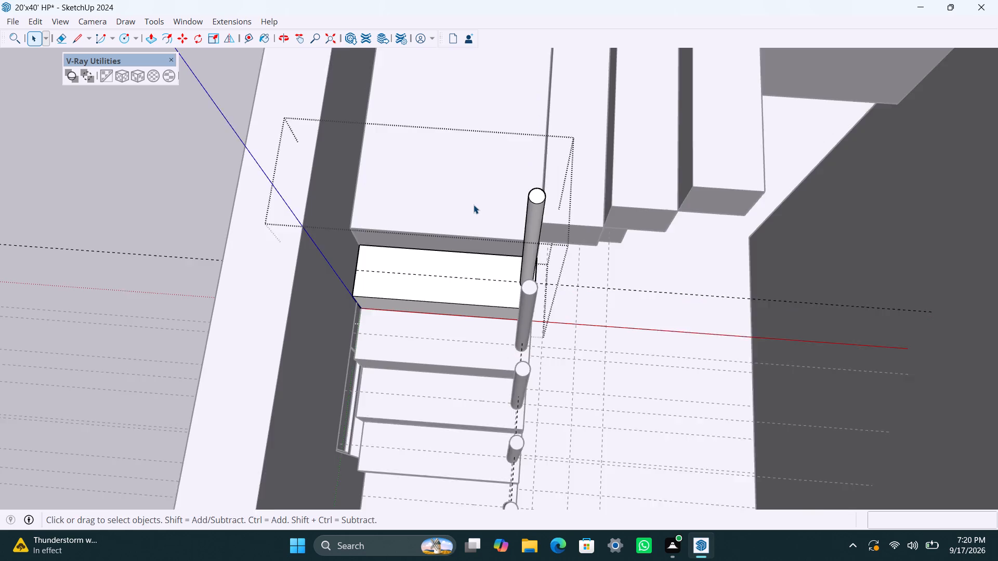
pyautogui.moveTo(483, 213); pyautogui.dragTo(517, 280, button='middle')
pyautogui.scroll(2, 517, 280)
pyautogui.moveTo(518, 287); pyautogui.dragTo(521, 332, button='middle')
pyautogui.doubleClick(514, 283)
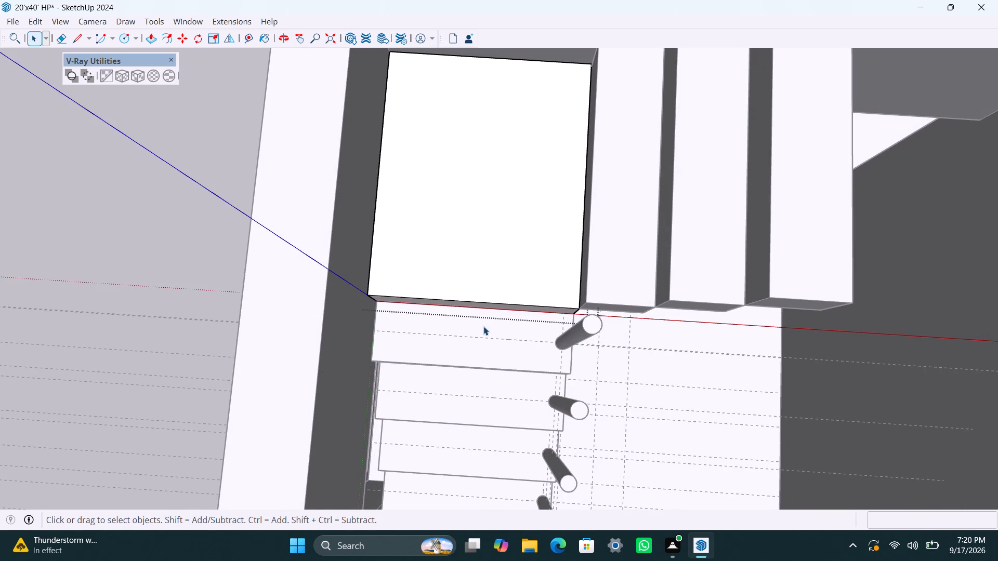
pyautogui.press('t')
pyautogui.click(495, 304)
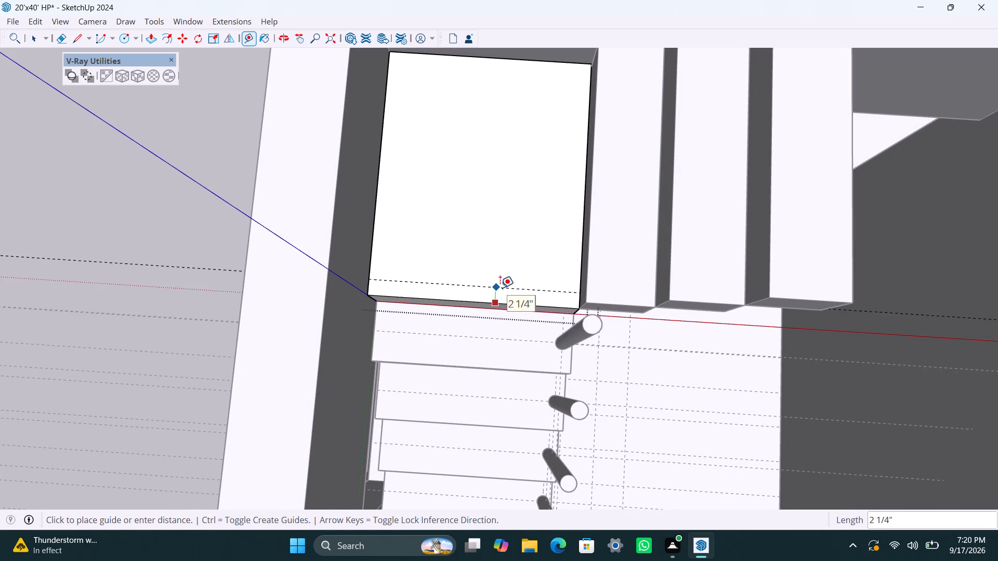
pyautogui.write('1.5"')
pyautogui.press('Return')
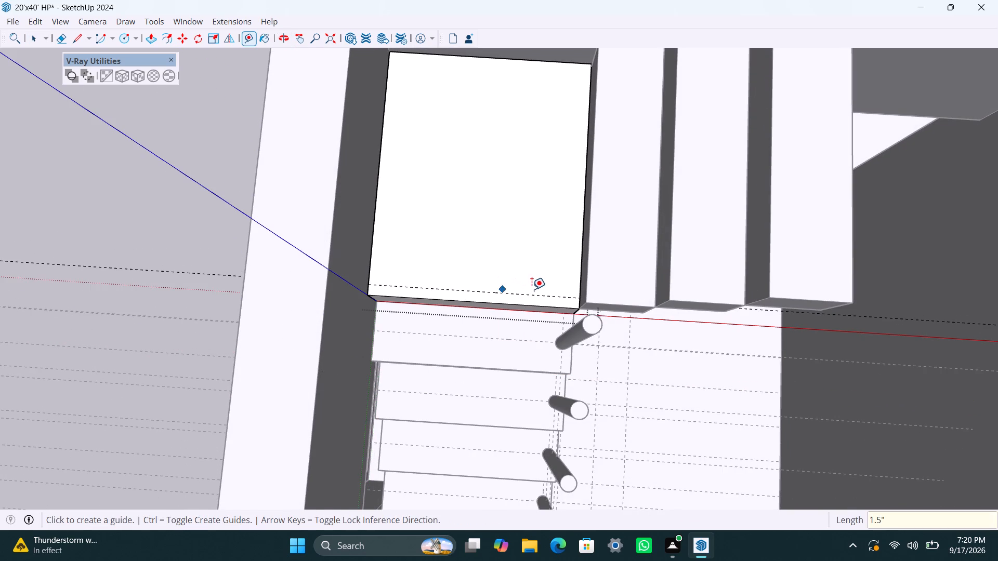
# Place a guide 1.5" from the upper landing's side edge along the final flight of steps.
pyautogui.scroll(1, 582, 275)
pyautogui.click(580, 276)
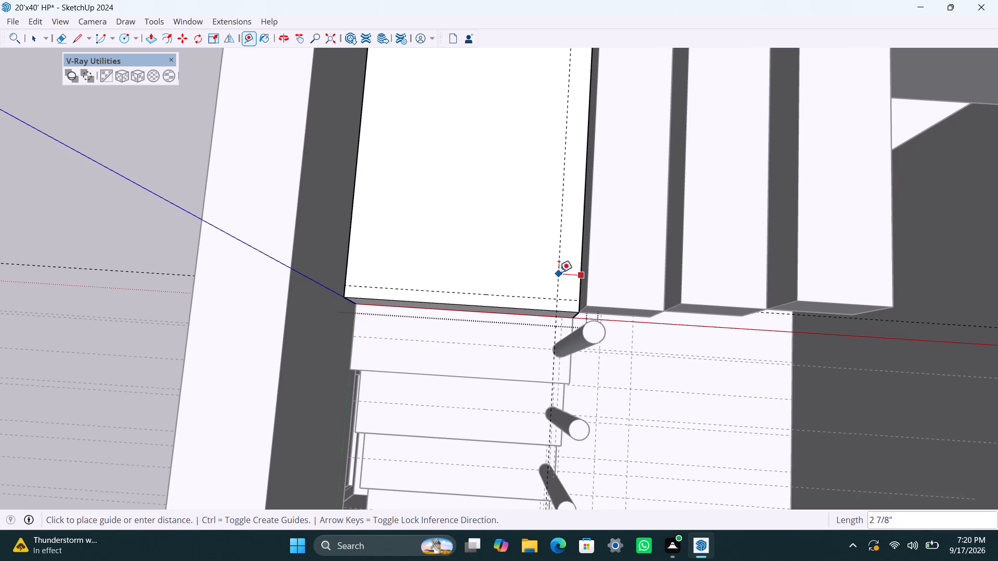
pyautogui.write('1.5"')
pyautogui.press('Return')
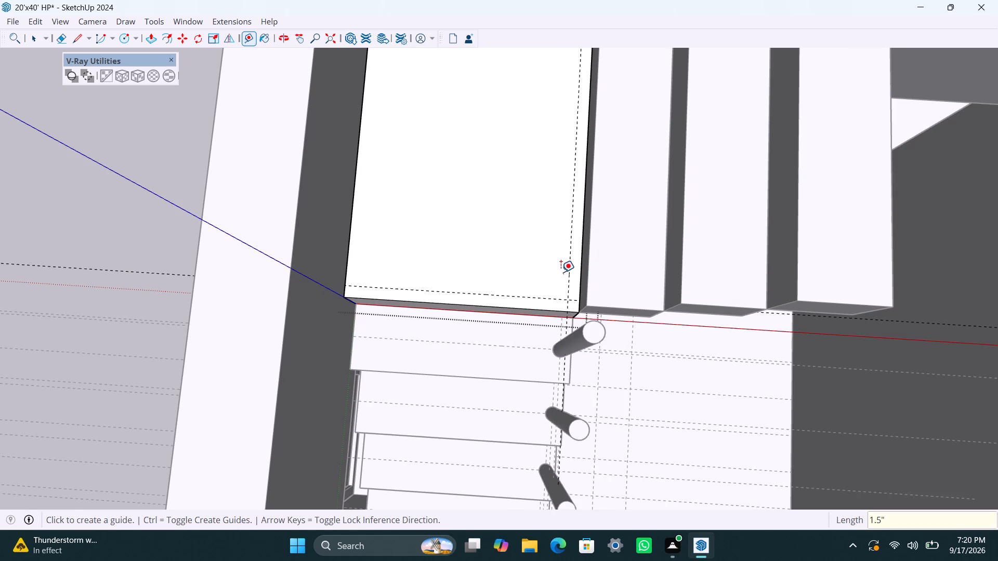
# Draw a 1" radius circle where the guides cross at the upper landing's corner and make it a group.
pyautogui.scroll(4, 609, 352)
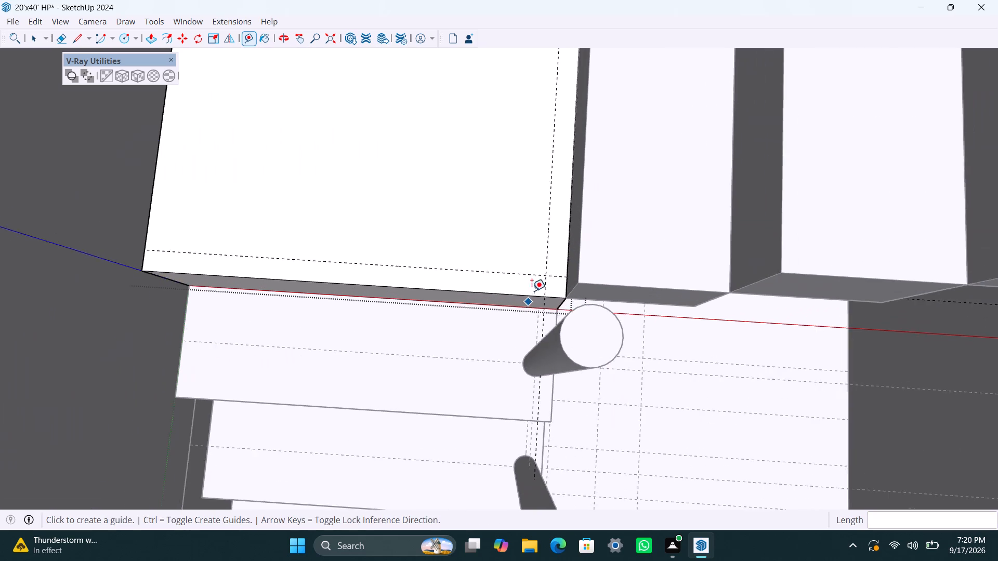
pyautogui.press('space')
pyautogui.write('C')
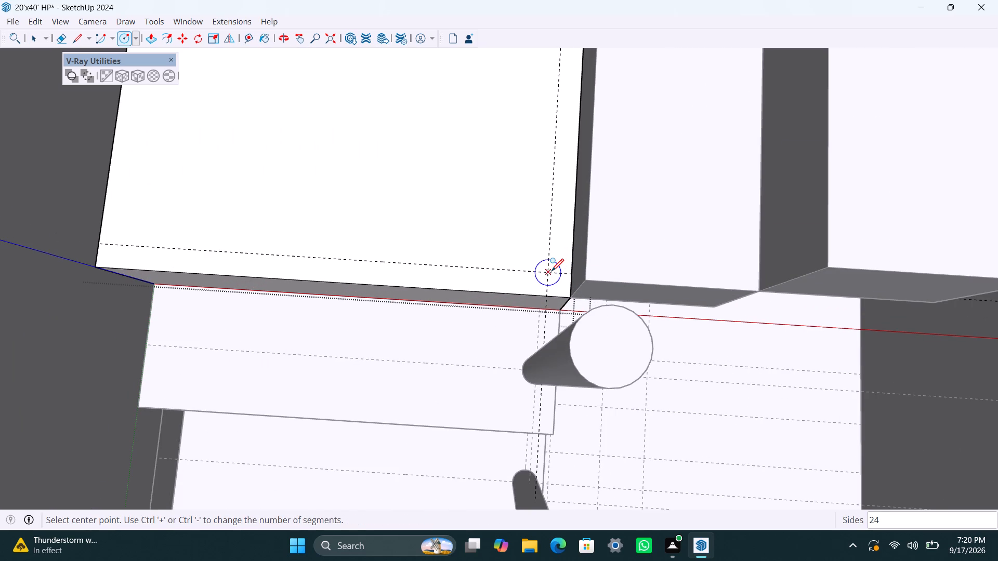
pyautogui.click(551, 270)
pyautogui.write('1"')
pyautogui.press('Return')
pyautogui.press('space')
pyautogui.scroll(2, 558, 276)
pyautogui.doubleClick(557, 276)
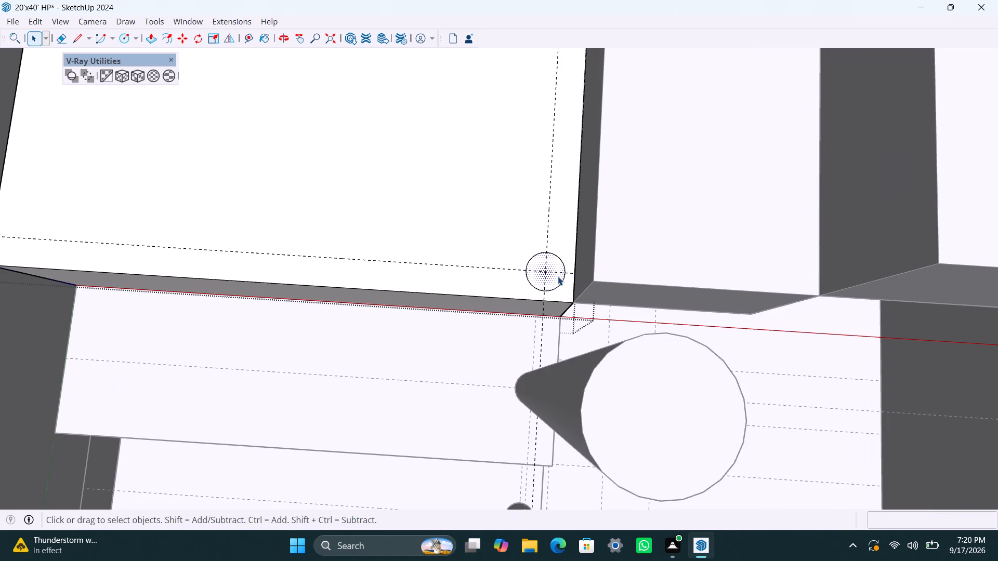
pyautogui.doubleClick(558, 276)
pyautogui.rightClick(557, 275)
pyautogui.tripleClick(540, 279)
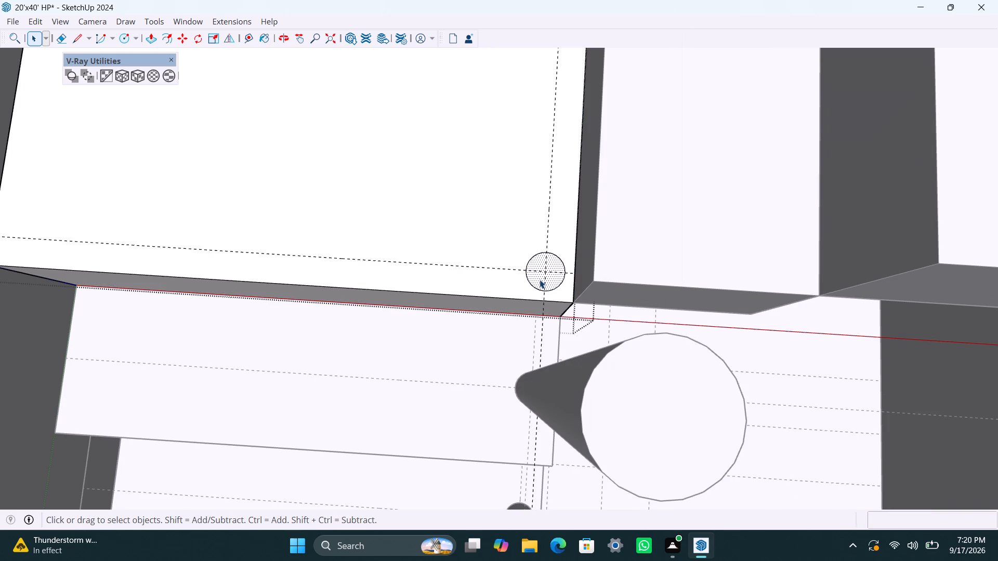
pyautogui.rightClick(533, 277)
pyautogui.click(602, 126)
# Extrude the grouped circle at the upper landing's corner 3' upward as a round baluster.
pyautogui.scroll(2, 551, 292)
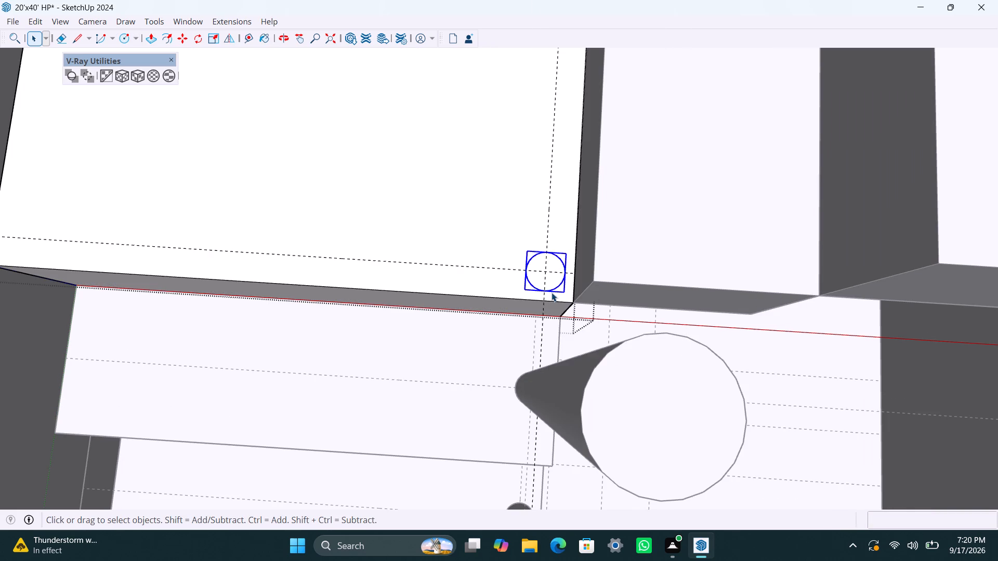
pyautogui.scroll(3, 551, 292)
pyautogui.tripleClick(550, 277)
pyautogui.press('p')
pyautogui.moveTo(550, 277); pyautogui.dragTo(550, 267)
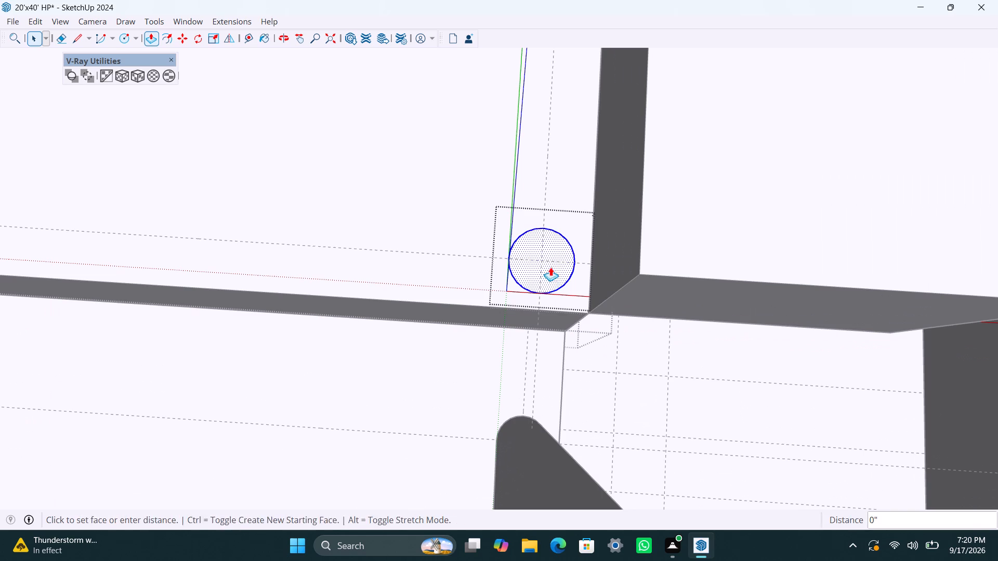
pyautogui.moveTo(550, 267); pyautogui.dragTo(550, 273)
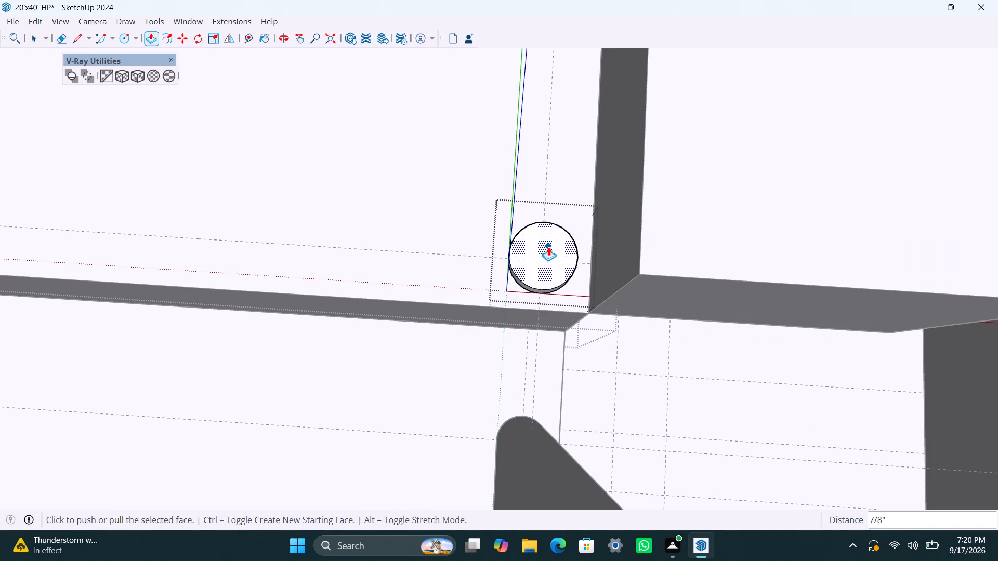
pyautogui.write("3'")
pyautogui.press('Return')
pyautogui.press('space')
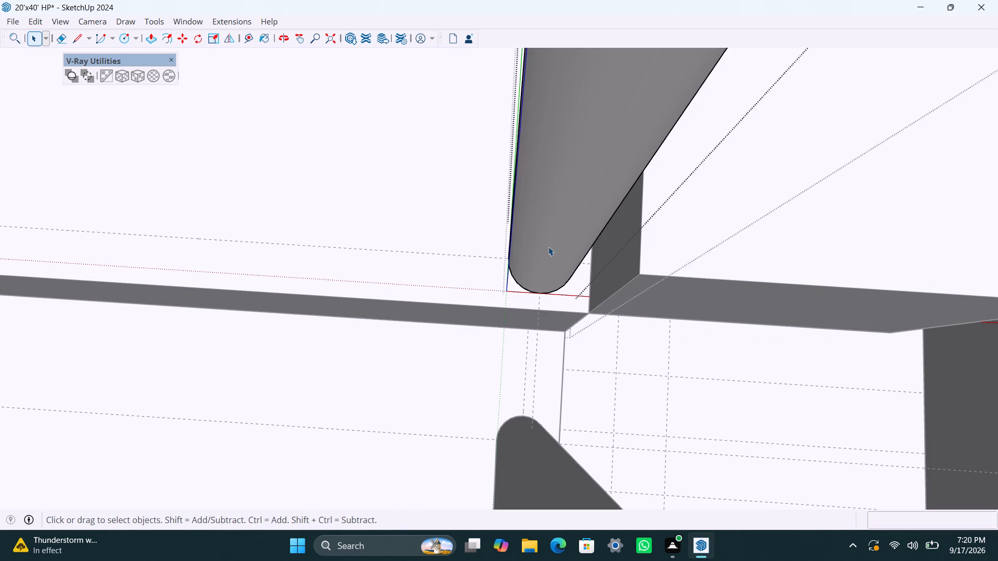
# Open the first step above the upper landing and place a guide 4.5" from its tread's back edge.
pyautogui.scroll(-14, 554, 269)
pyautogui.scroll(-4, 512, 227)
pyautogui.moveTo(422, 278); pyautogui.dragTo(514, 318, button='middle')
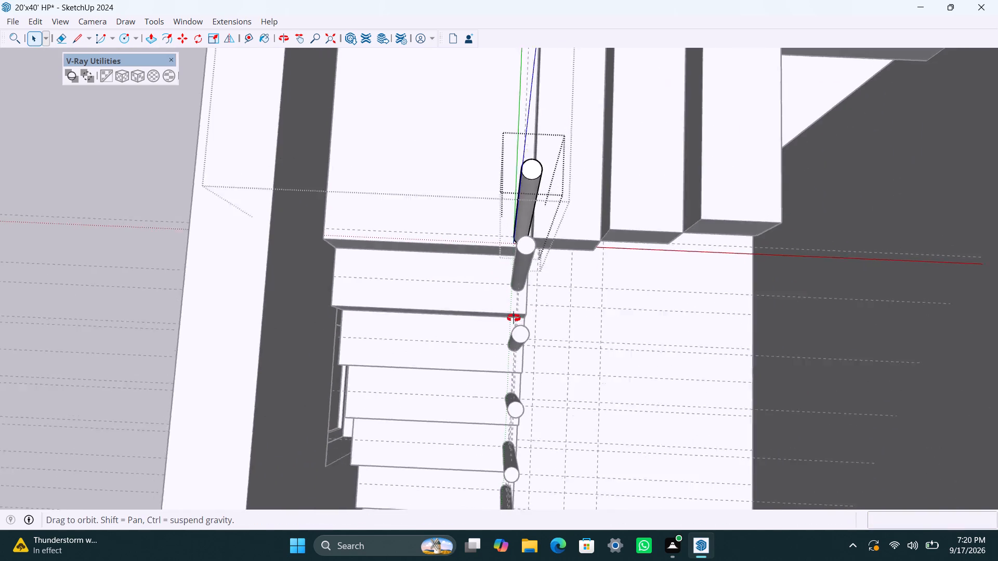
pyautogui.moveTo(514, 318); pyautogui.dragTo(714, 227, button='middle')
pyautogui.scroll(-7, 506, 301)
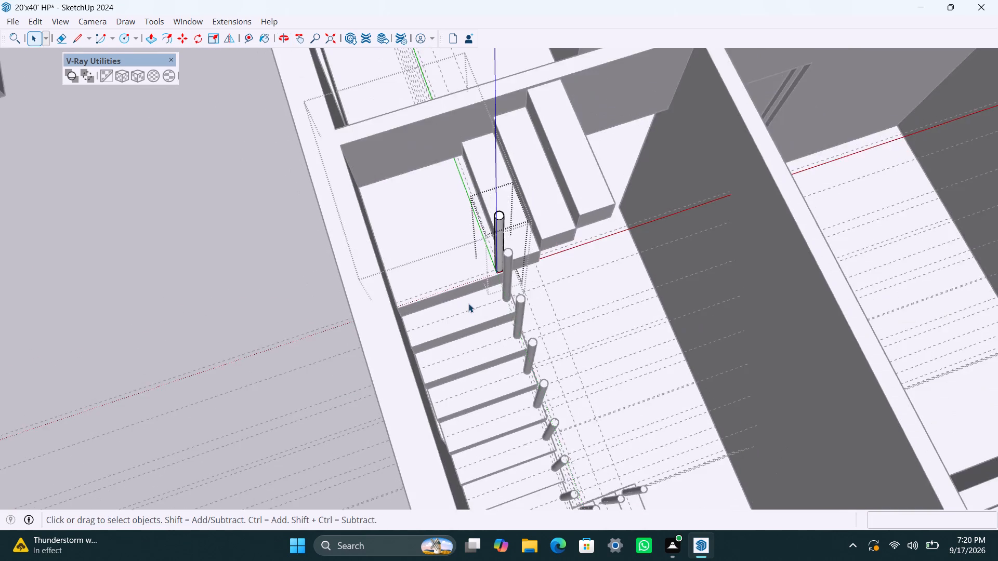
pyautogui.scroll(-4, 468, 303)
pyautogui.moveTo(317, 404); pyautogui.dragTo(753, 414, button='middle')
pyautogui.scroll(2, 483, 284)
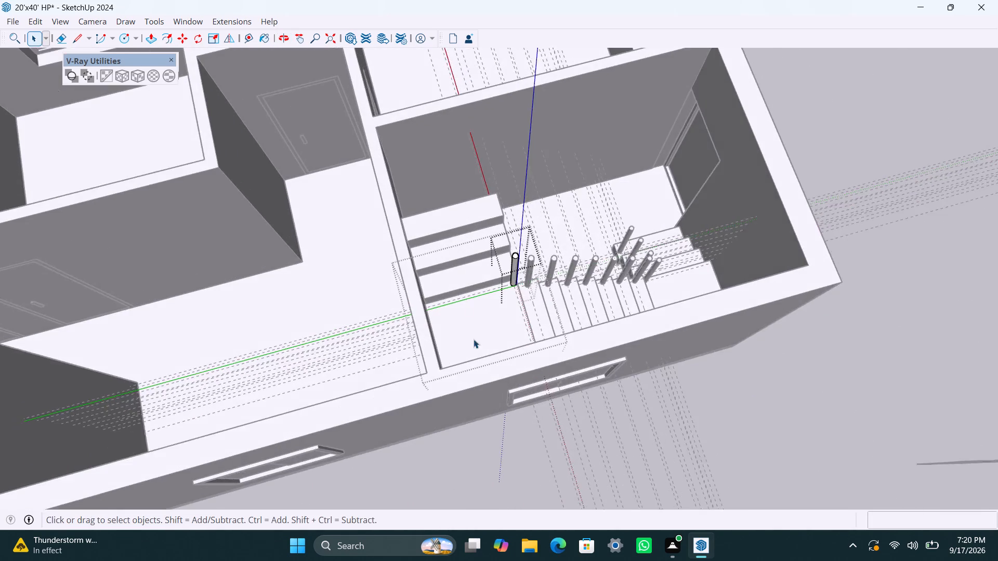
pyautogui.moveTo(476, 346); pyautogui.dragTo(384, 351, button='middle')
pyautogui.doubleClick(419, 267)
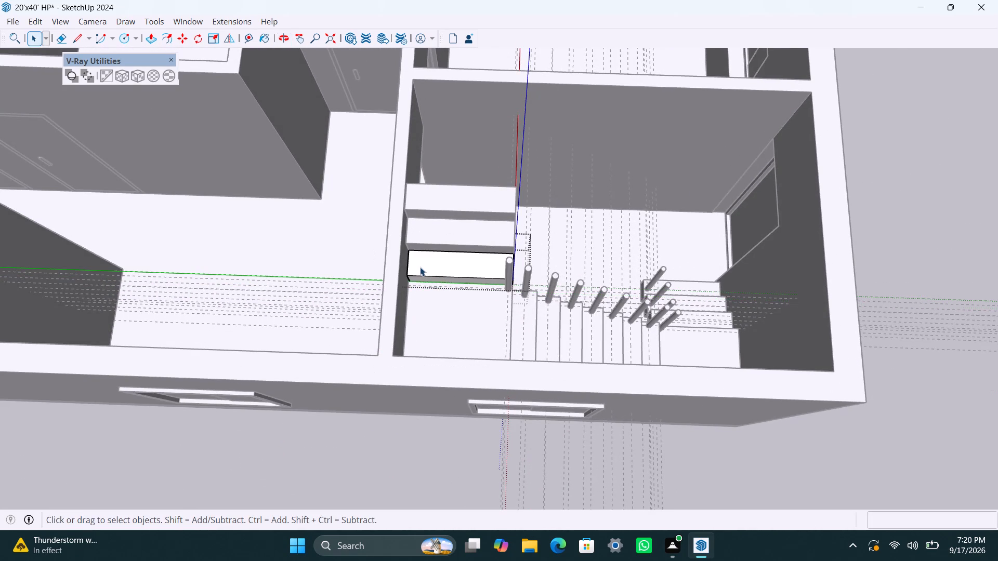
pyautogui.scroll(3, 443, 265)
pyautogui.moveTo(454, 270); pyautogui.dragTo(456, 277, button='middle')
pyautogui.scroll(2, 468, 265)
pyautogui.press('t')
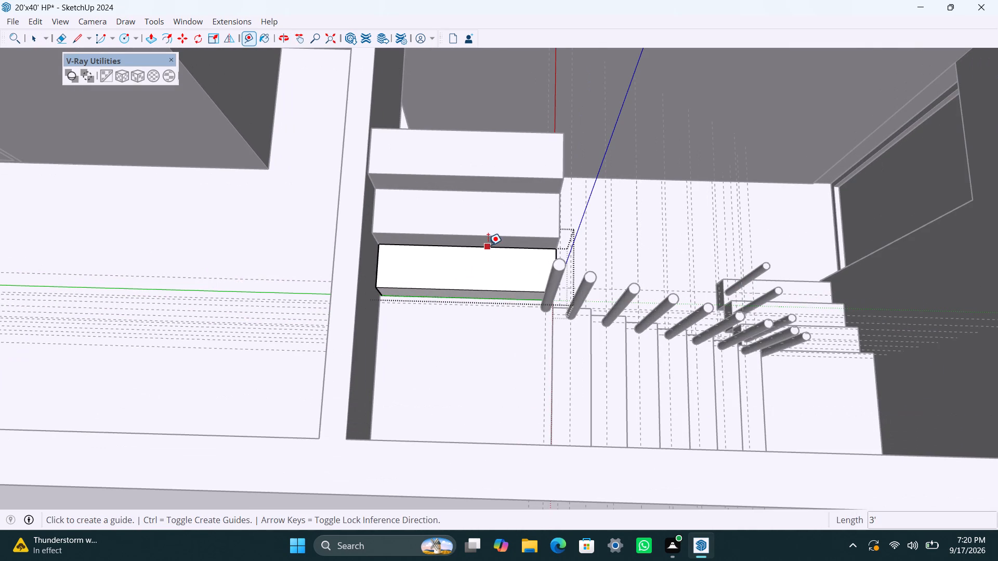
pyautogui.click(488, 247)
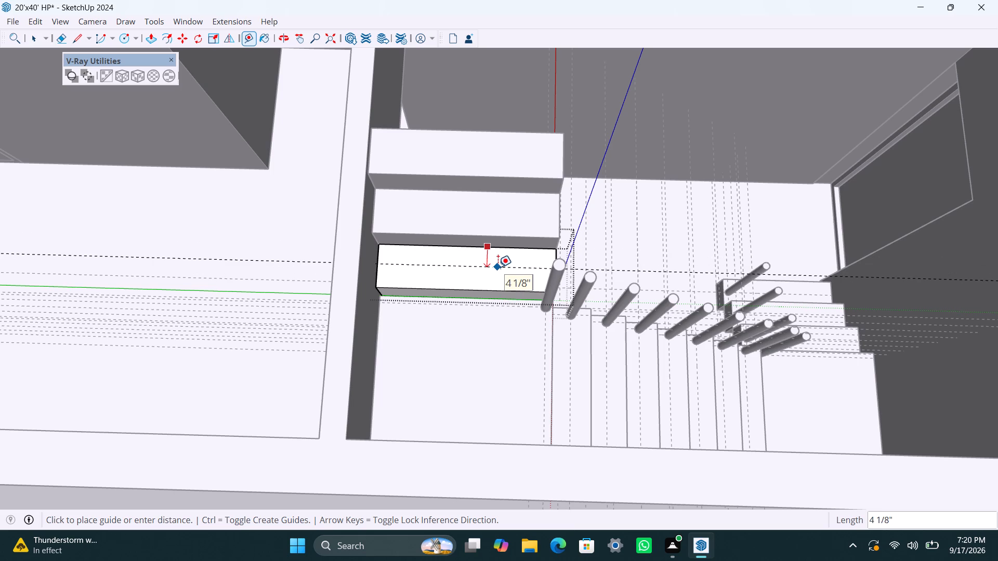
pyautogui.write('4.5"')
pyautogui.press('Return')
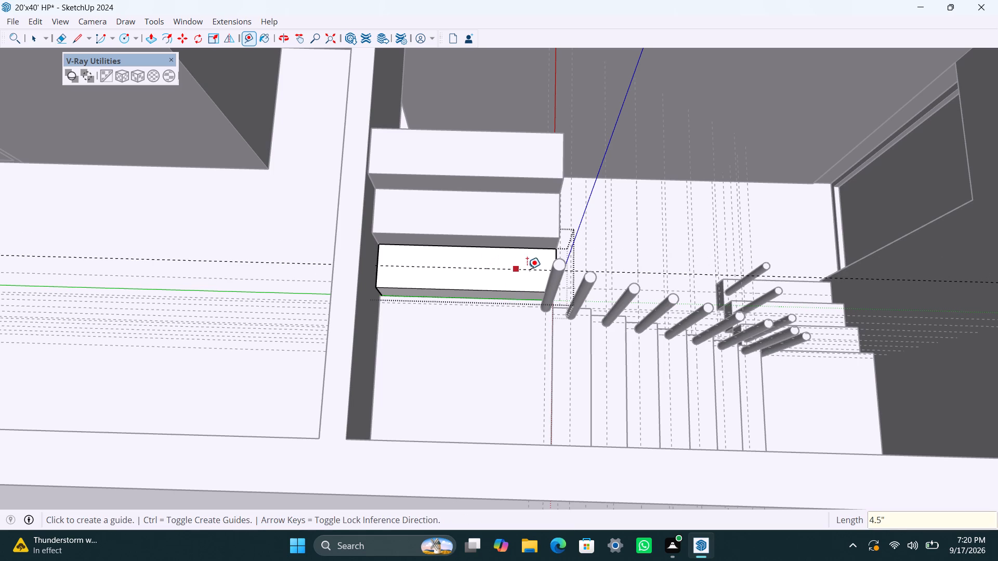
# Place a guide 1.5" from the open side edge of the first step above the upper landing.
pyautogui.scroll(6, 539, 269)
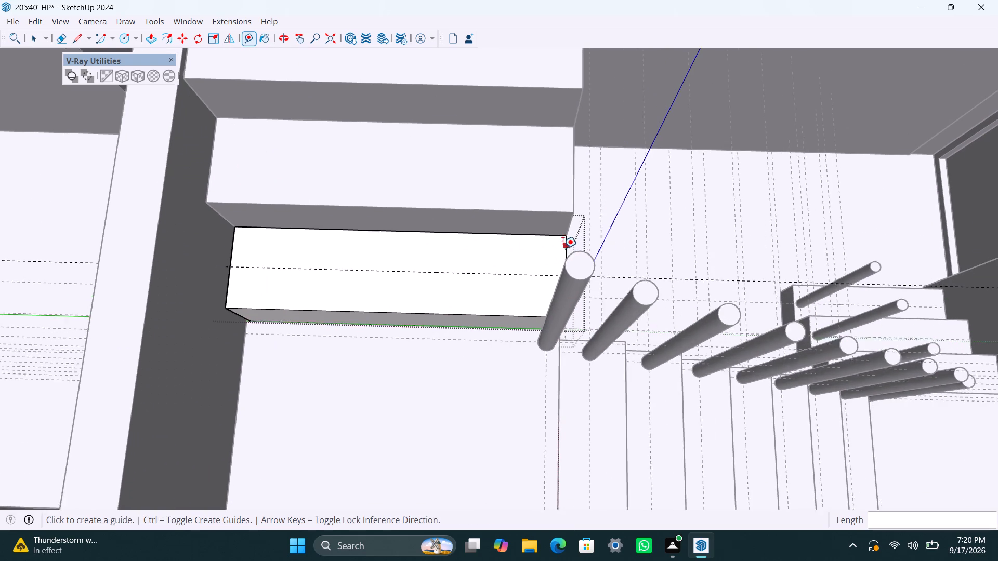
pyautogui.scroll(1, 563, 248)
pyautogui.click(566, 247)
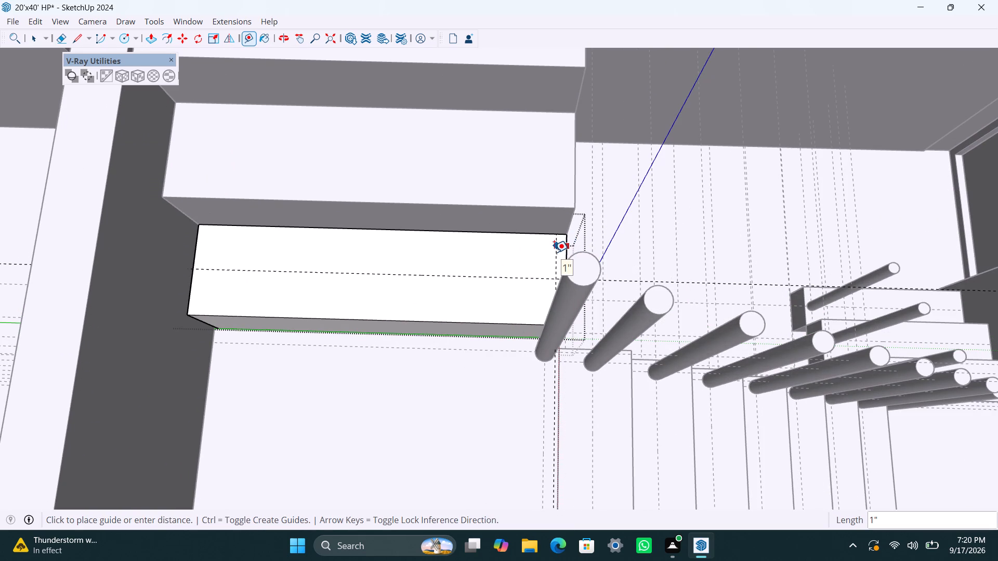
pyautogui.write('1.5"')
pyautogui.press('Return')
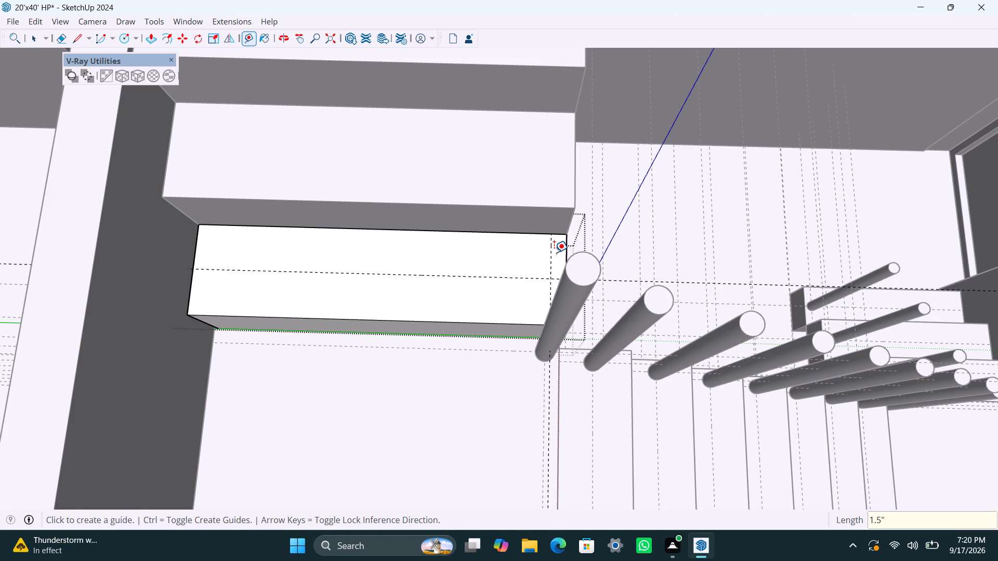
# Draw a 1" radius circle where the guides cross on the first step above the upper landing.
pyautogui.press('c')
pyautogui.scroll(3, 567, 293)
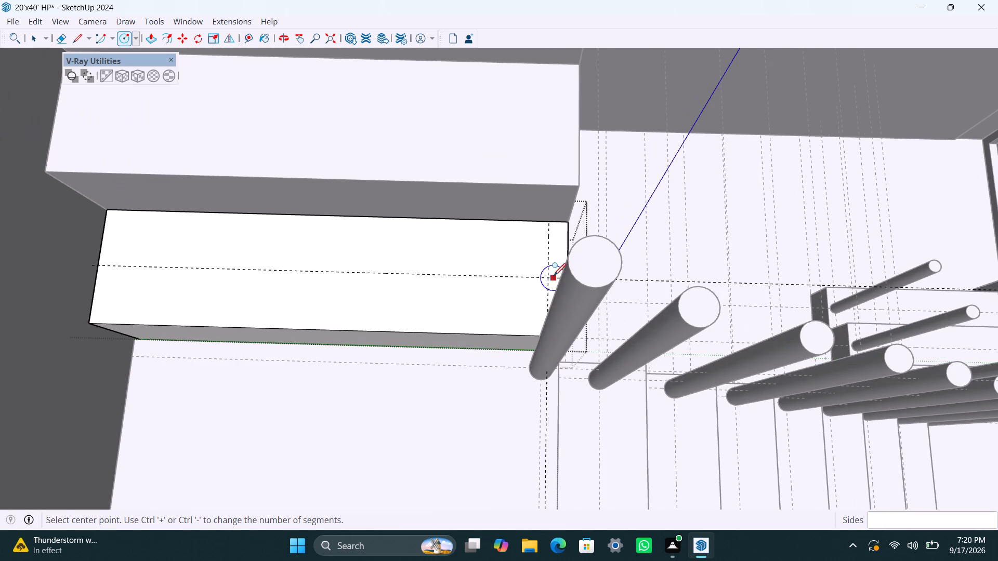
pyautogui.moveTo(553, 276); pyautogui.dragTo(535, 326, button='middle')
pyautogui.scroll(1, 547, 292)
pyautogui.click(548, 303)
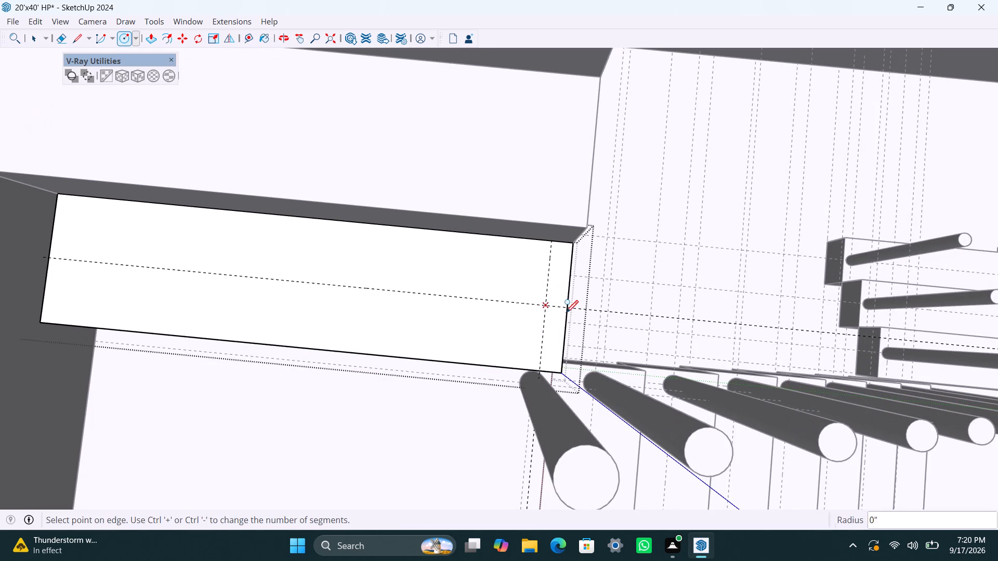
pyautogui.write('1"')
pyautogui.press('Return')
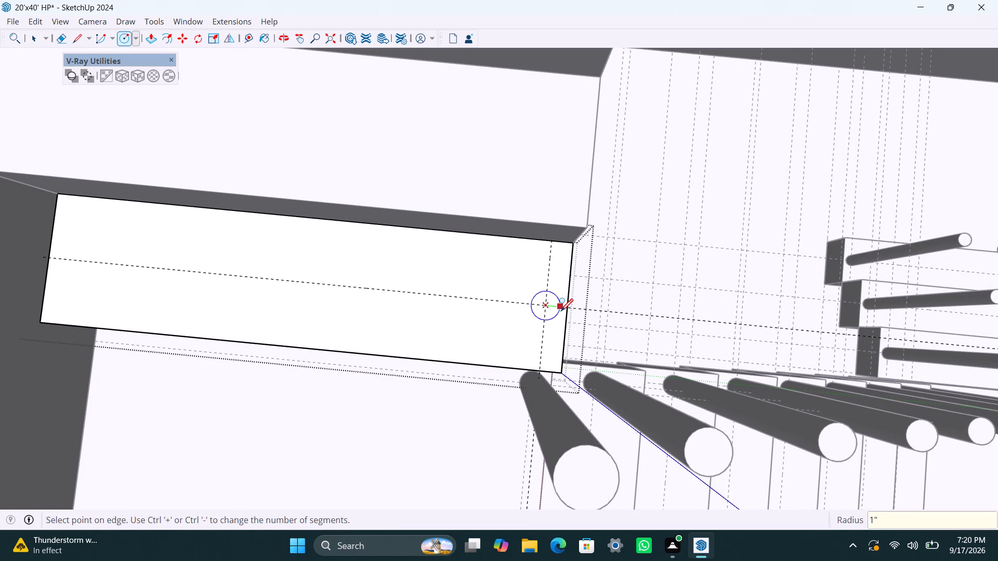
# Group the circle on the first step above the upper landing and extrude it 3' upward as a round baluster.
pyautogui.press('space')
pyautogui.scroll(4, 555, 305)
pyautogui.doubleClick(551, 312)
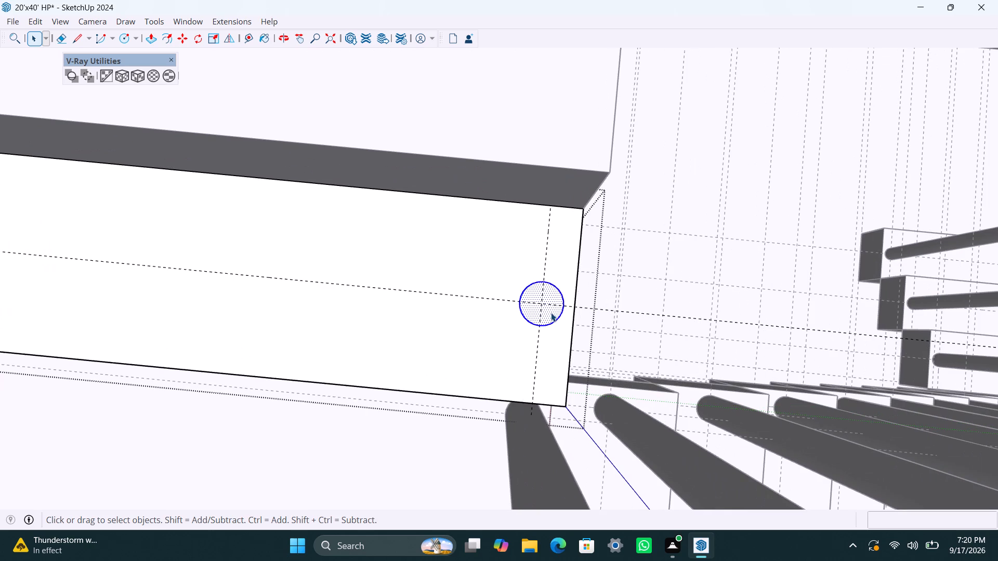
pyautogui.rightClick(551, 313)
pyautogui.click(583, 126)
pyautogui.scroll(3, 540, 299)
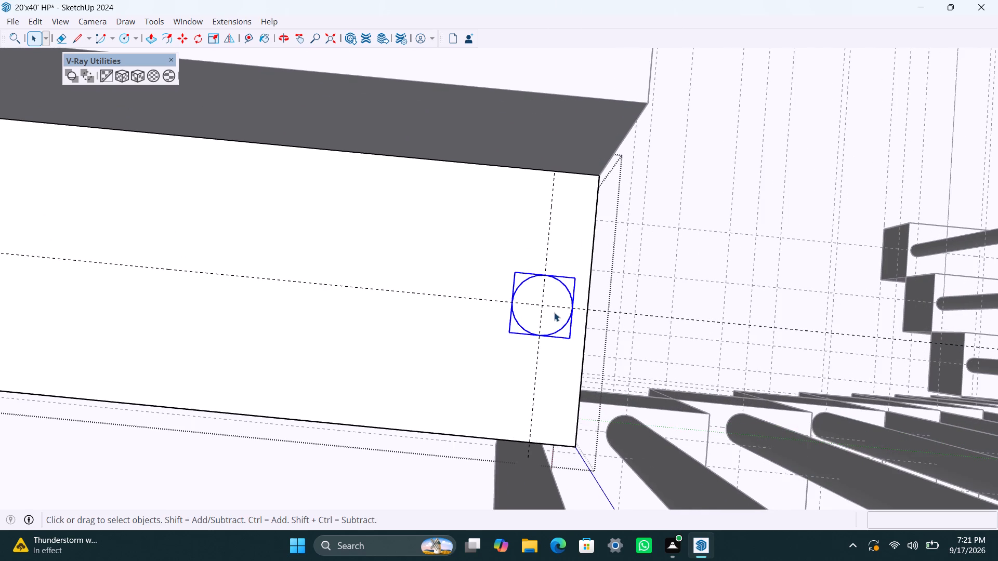
pyautogui.tripleClick(554, 313)
pyautogui.press('p')
pyautogui.click(554, 313)
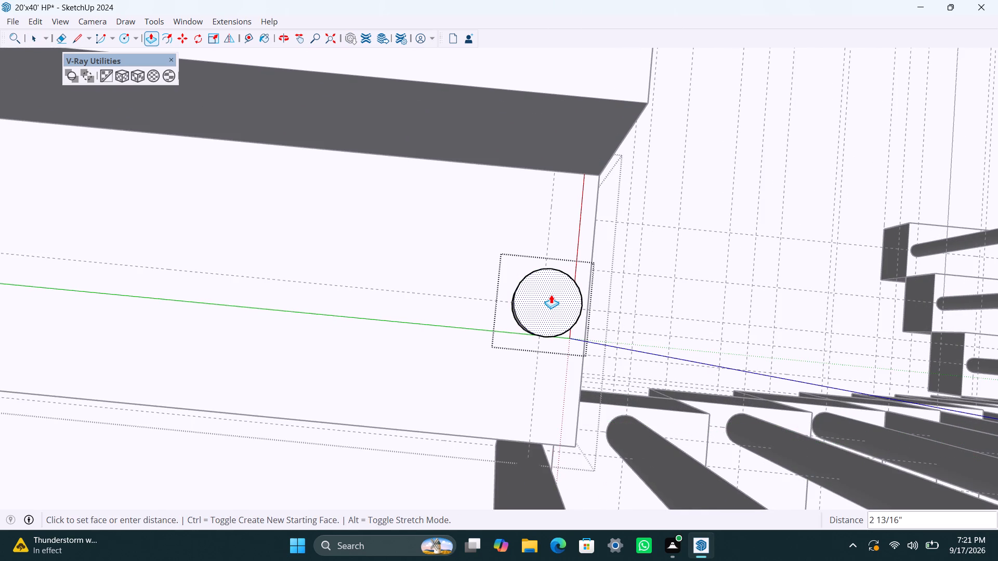
pyautogui.write("3'")
pyautogui.press('Return')
pyautogui.press('space')
# On the second step above the upper landing, place guides 4.5" from the tread's back edge and 1.5" from its open side edge.
pyautogui.scroll(-8, 467, 294)
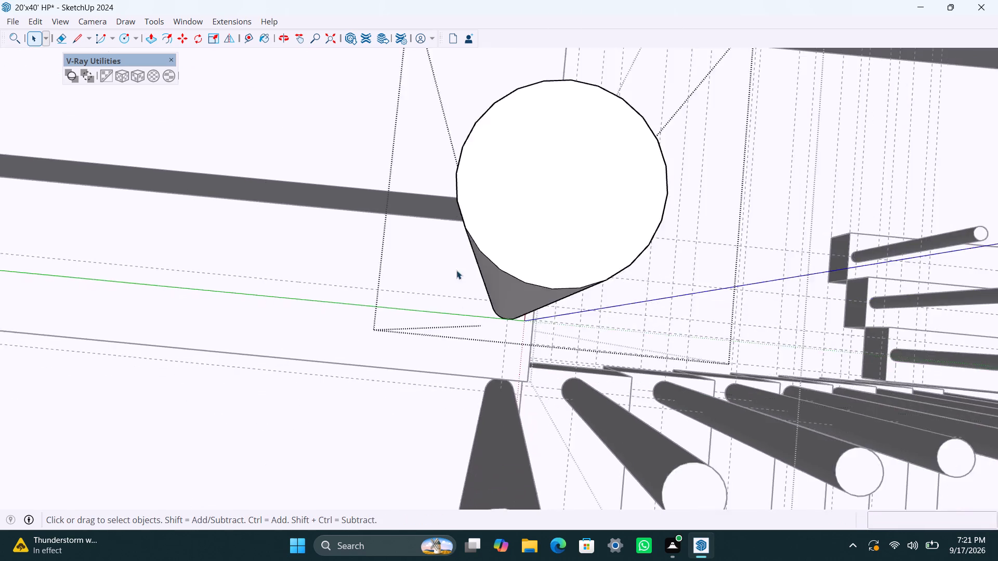
pyautogui.scroll(-7, 456, 270)
pyautogui.keyDown('shift'); pyautogui.moveTo(533, 292); pyautogui.dragTo(575, 333, button='middle'); pyautogui.keyUp('shift')
pyautogui.doubleClick(513, 273)
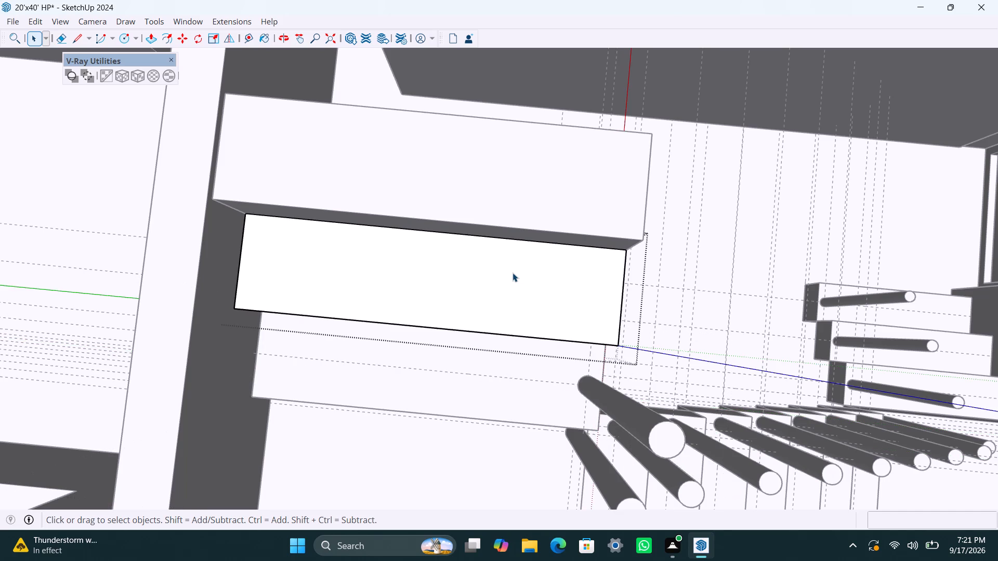
pyautogui.press('t')
pyautogui.moveTo(505, 238); pyautogui.dragTo(505, 251)
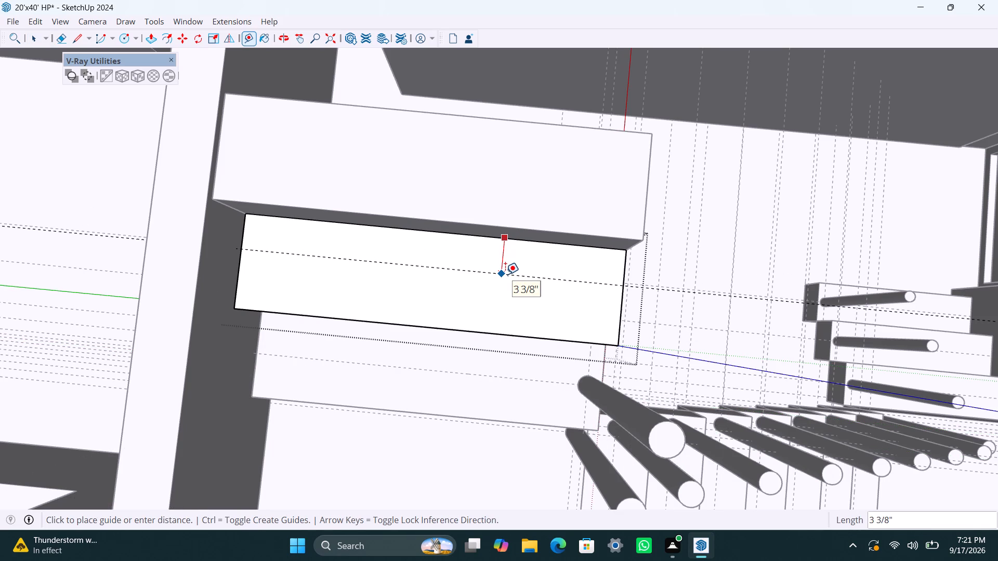
pyautogui.write('4.5"')
pyautogui.press('Return')
pyautogui.click(624, 277)
pyautogui.write('1.5"')
pyautogui.press('Return')
# Draw a 1" radius circle where the guides cross on the second step above the upper landing.
pyautogui.press('c')
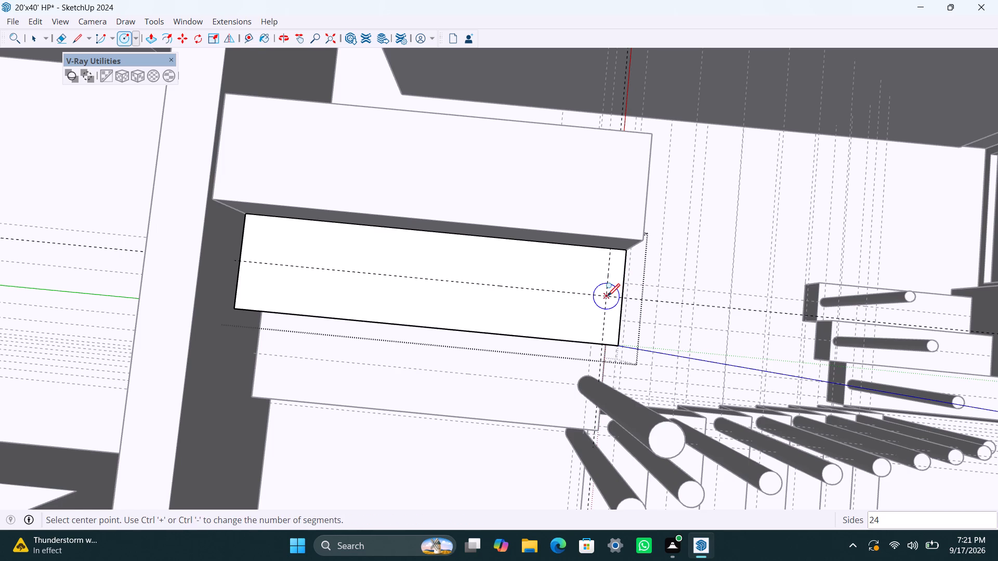
pyautogui.scroll(1, 608, 295)
pyautogui.click(608, 295)
pyautogui.write('1"')
pyautogui.press('Return')
# Group the circle on the second step above the upper landing and extrude it 3' upward as a round baluster.
pyautogui.press('space')
pyautogui.scroll(6, 615, 297)
pyautogui.doubleClick(610, 303)
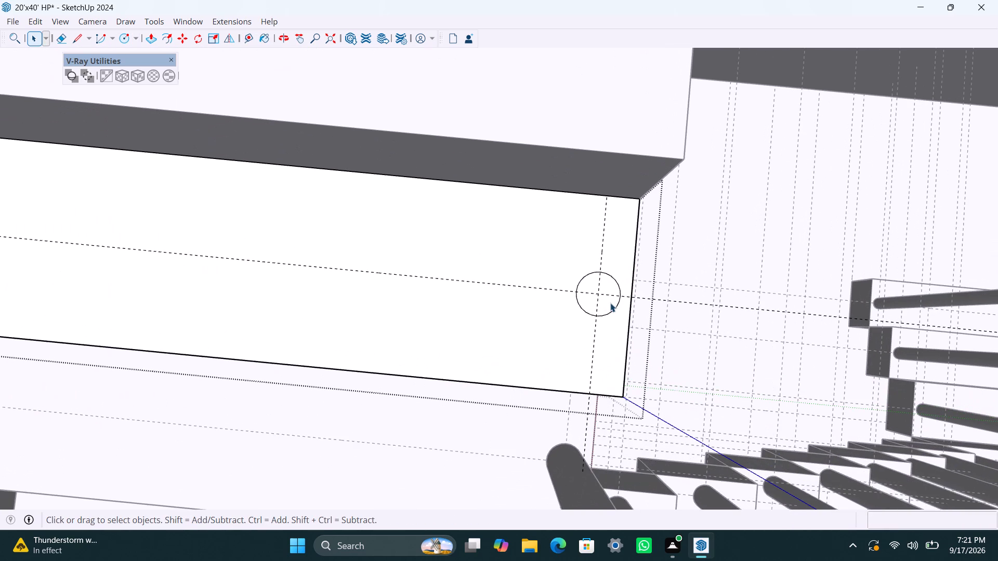
pyautogui.rightClick(609, 303)
pyautogui.click(654, 119)
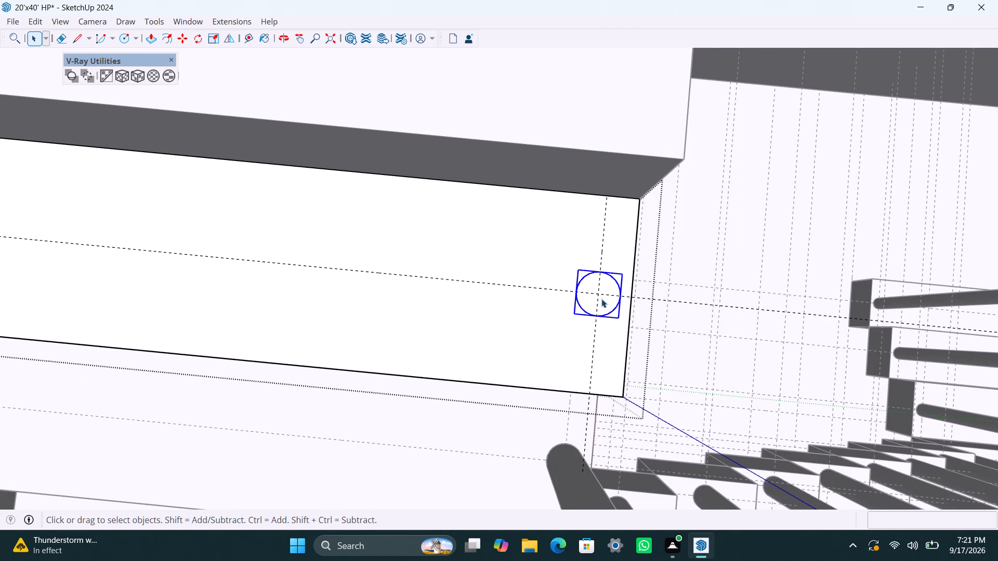
pyautogui.tripleClick(604, 301)
pyautogui.press('p')
pyautogui.click(604, 301)
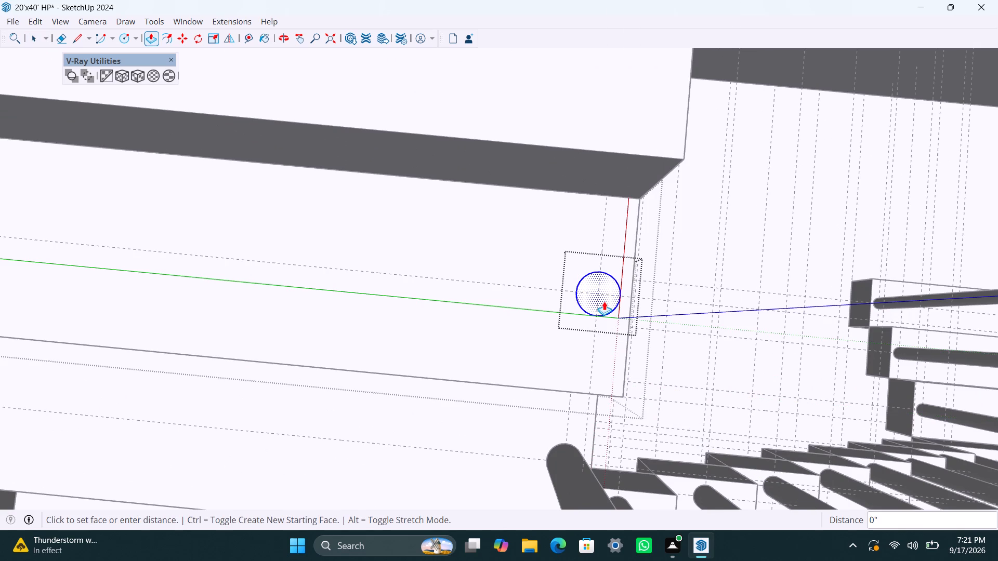
pyautogui.write("3'")
pyautogui.press('Return')
pyautogui.press('space')
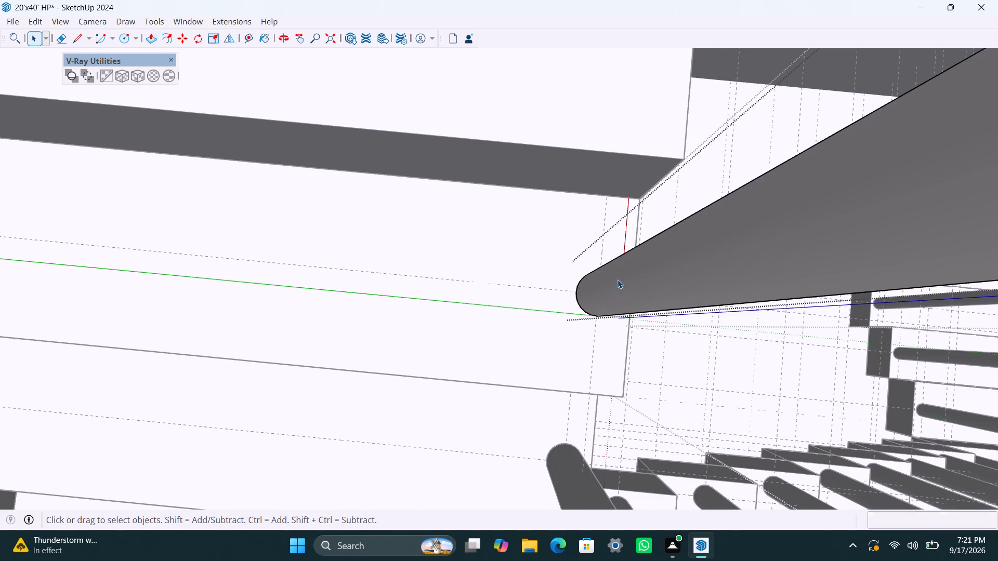
# On the third step above the upper landing, place guides 4.5" from the tread's back edge and 1.5" from its open side edge.
pyautogui.scroll(-13, 510, 309)
pyautogui.click(564, 182)
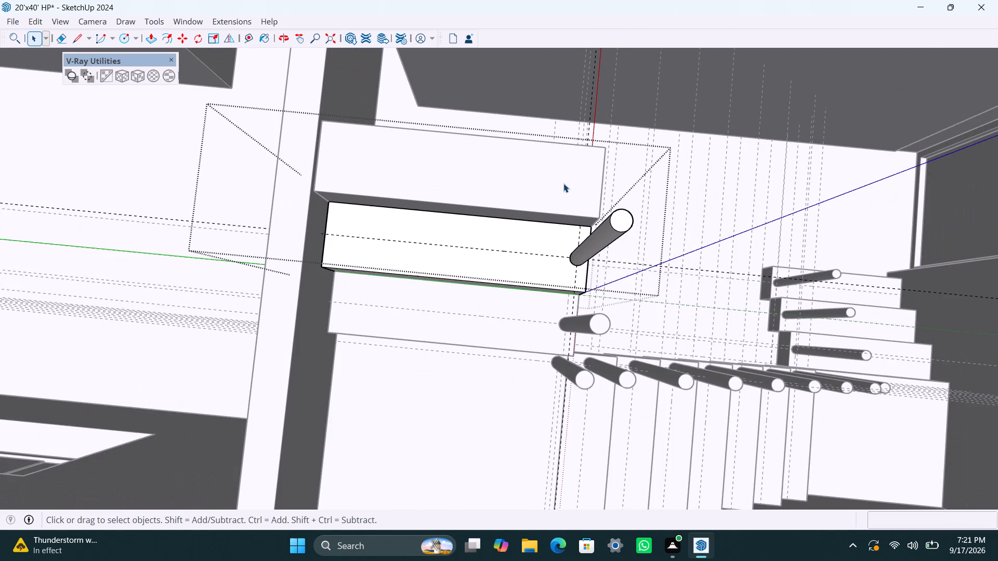
pyautogui.doubleClick(563, 183)
pyautogui.press('t')
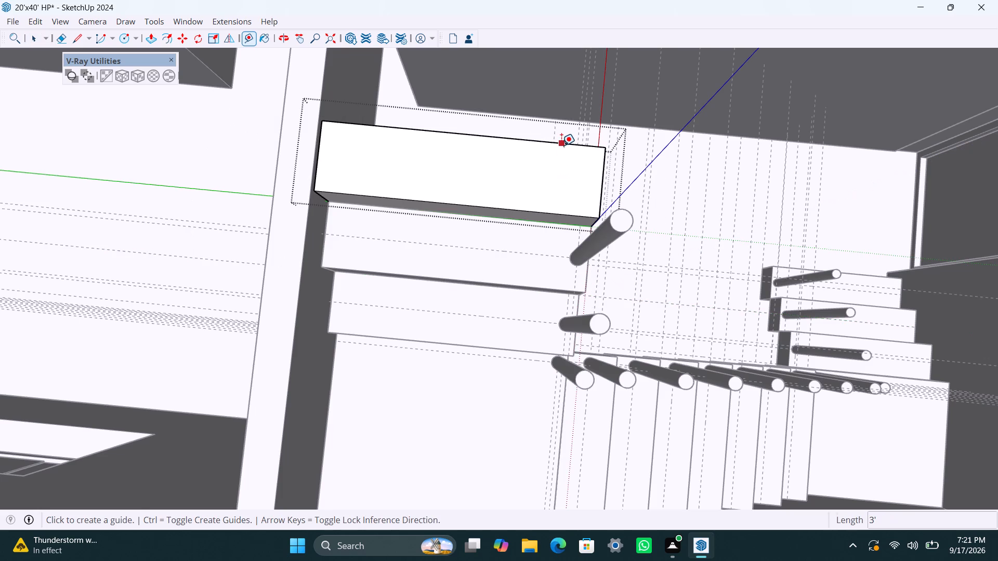
pyautogui.moveTo(561, 145); pyautogui.dragTo(560, 151)
pyautogui.write('4.5"')
pyautogui.press('Return')
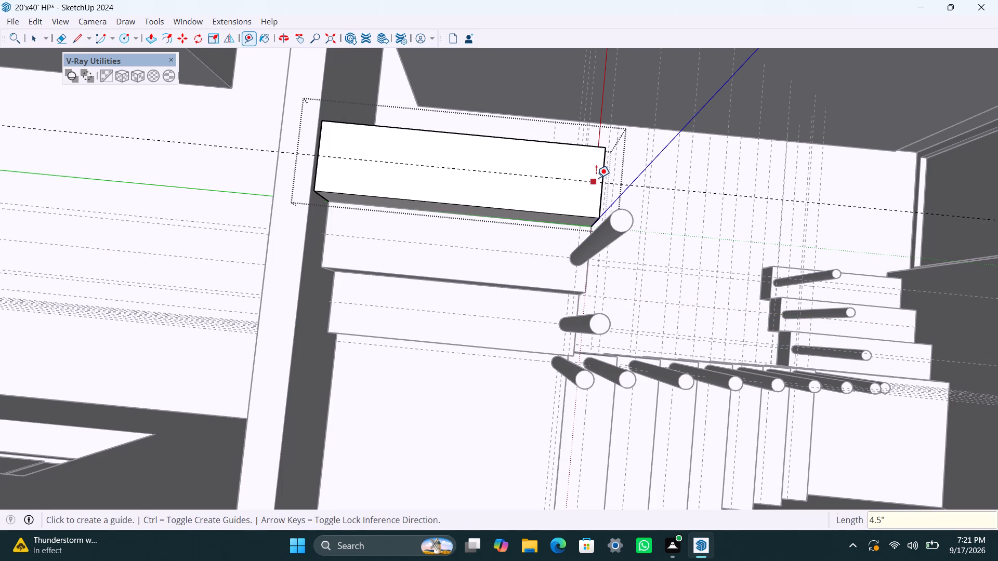
pyautogui.scroll(1, 602, 172)
pyautogui.click(602, 172)
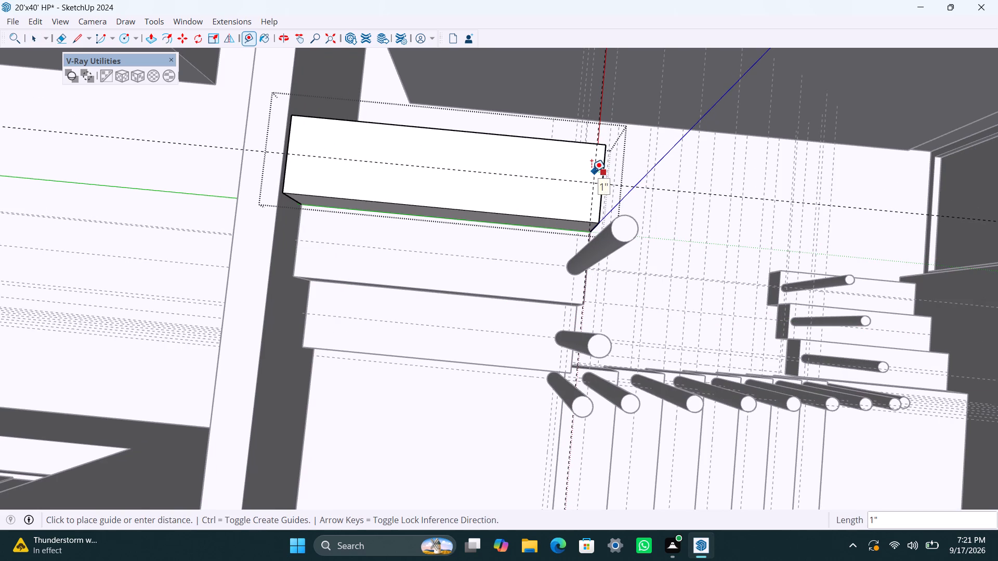
pyautogui.write('1.5"')
pyautogui.press('Return')
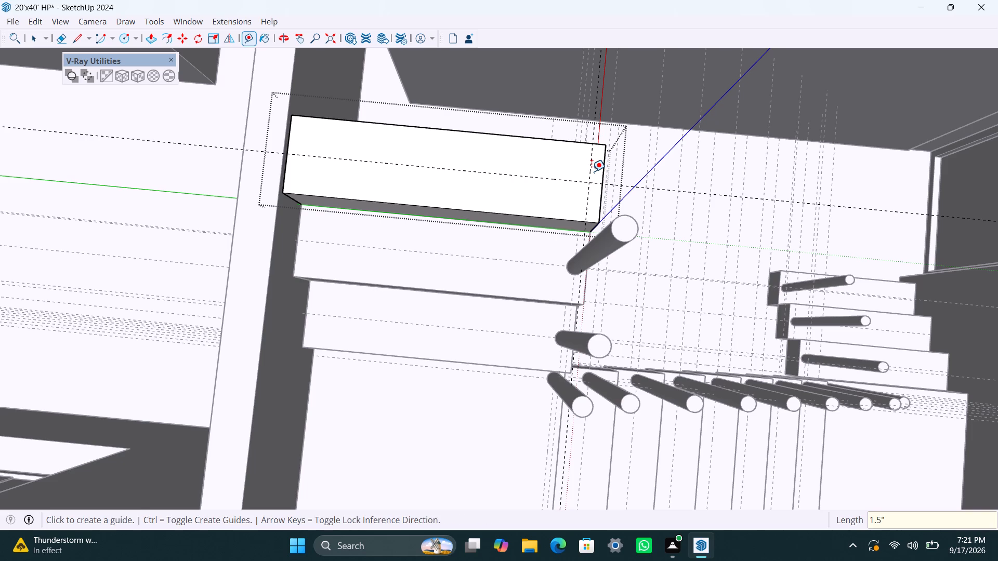
# Draw a 1" radius circle where the guides cross on the third step above the upper landing.
pyautogui.press('c')
pyautogui.scroll(1, 593, 188)
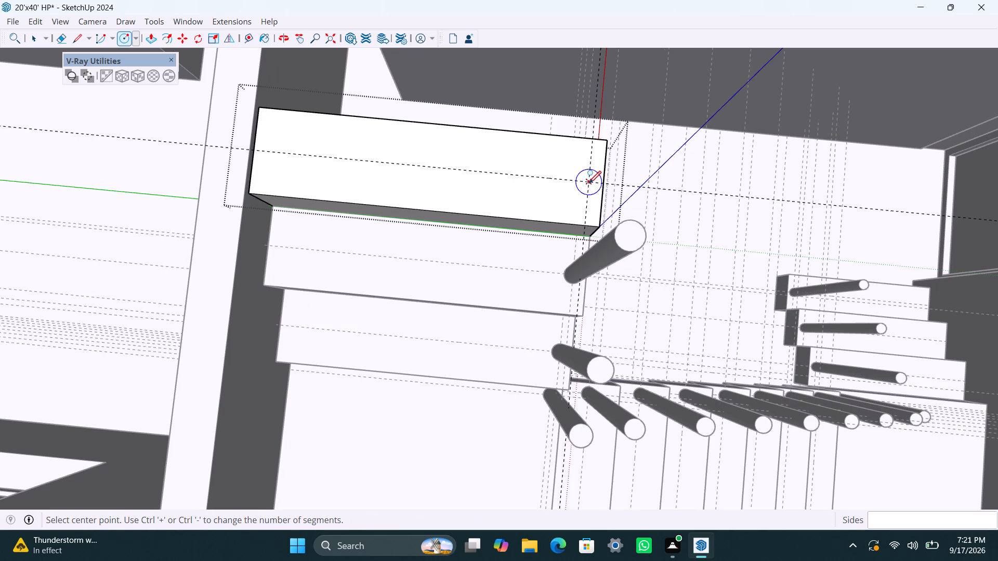
pyautogui.click(589, 182)
pyautogui.write('1"')
pyautogui.press('Return')
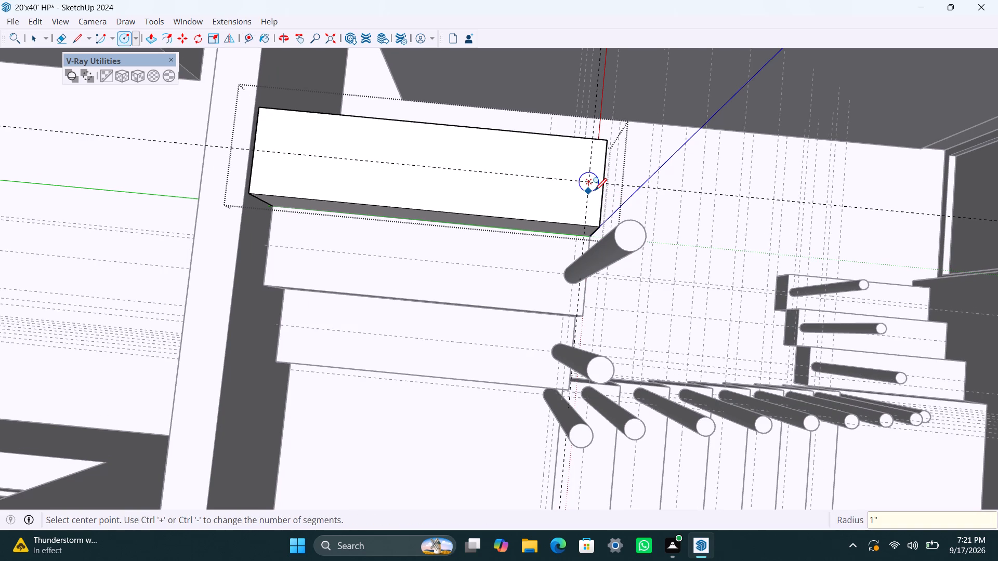
# Group the circle on the third step above the upper landing and extrude it 3' upward as a round baluster.
pyautogui.press('space')
pyautogui.scroll(9, 590, 183)
pyautogui.doubleClick(595, 189)
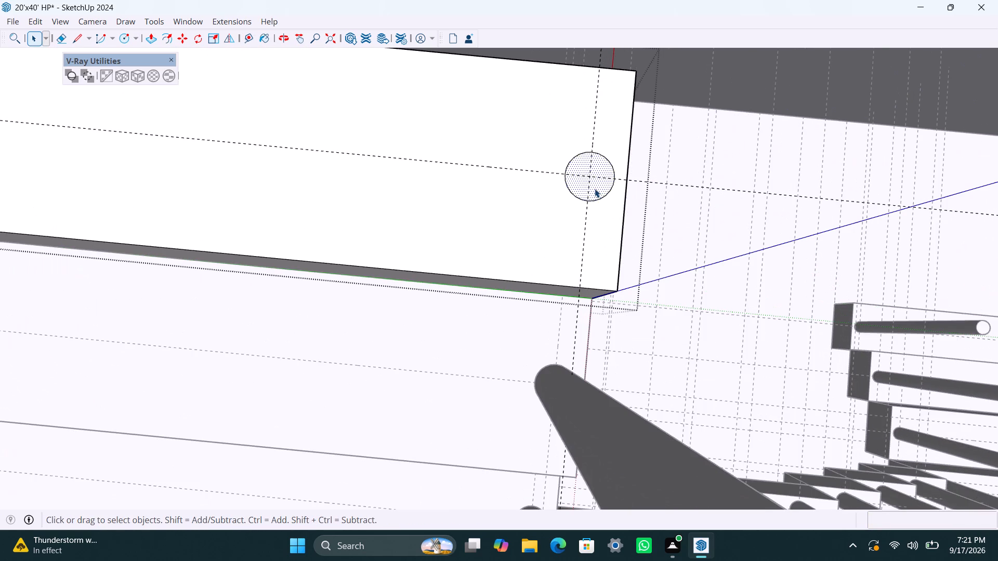
pyautogui.rightClick(596, 189)
pyautogui.click(656, 126)
pyautogui.scroll(2, 618, 201)
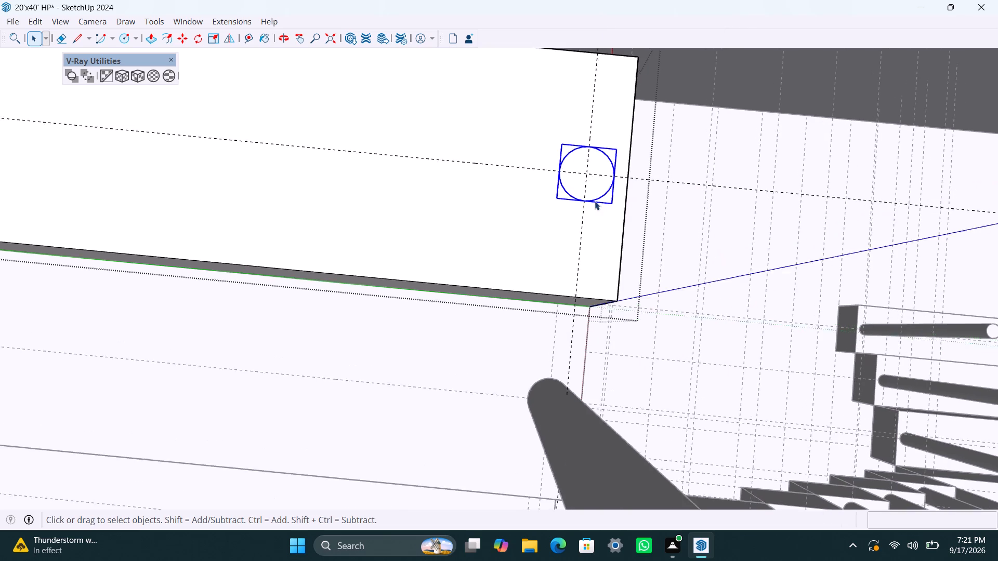
pyautogui.tripleClick(594, 190)
pyautogui.press('p')
pyautogui.moveTo(594, 189); pyautogui.dragTo(594, 184)
pyautogui.write("3'")
pyautogui.press('Return')
pyautogui.press('space')
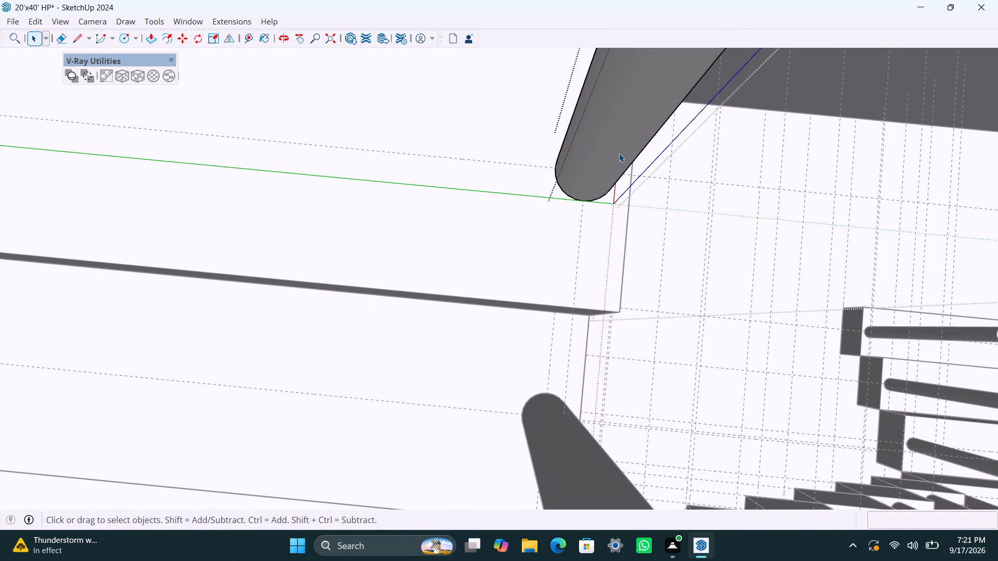
# Save the house model.
pyautogui.hotkey('ctrl', 's')
# Leave the open step and baluster groups and delete all guides from the model.
pyautogui.scroll(-18, 611, 175)
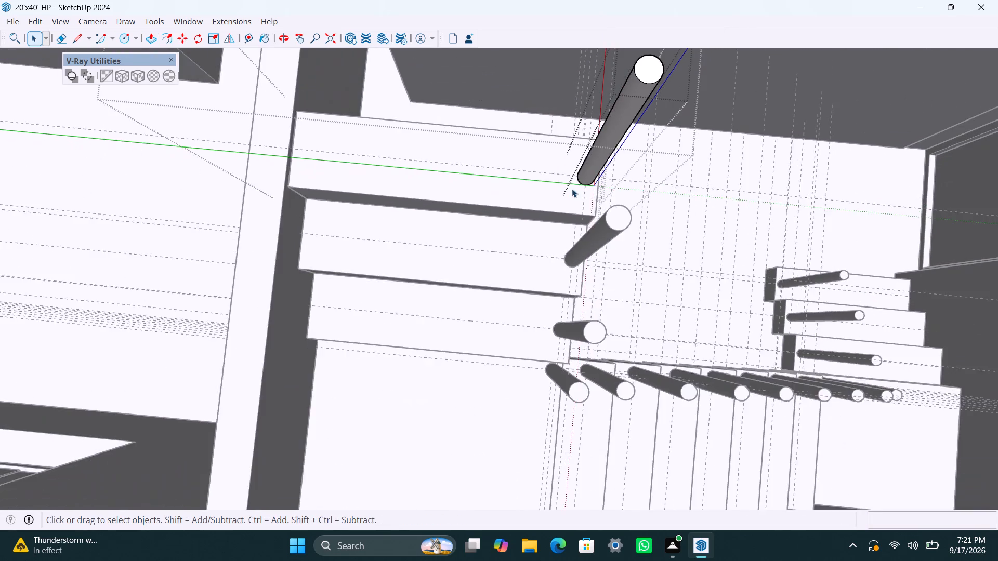
pyautogui.scroll(-12, 572, 189)
pyautogui.scroll(-5, 636, 295)
pyautogui.click(462, 388)
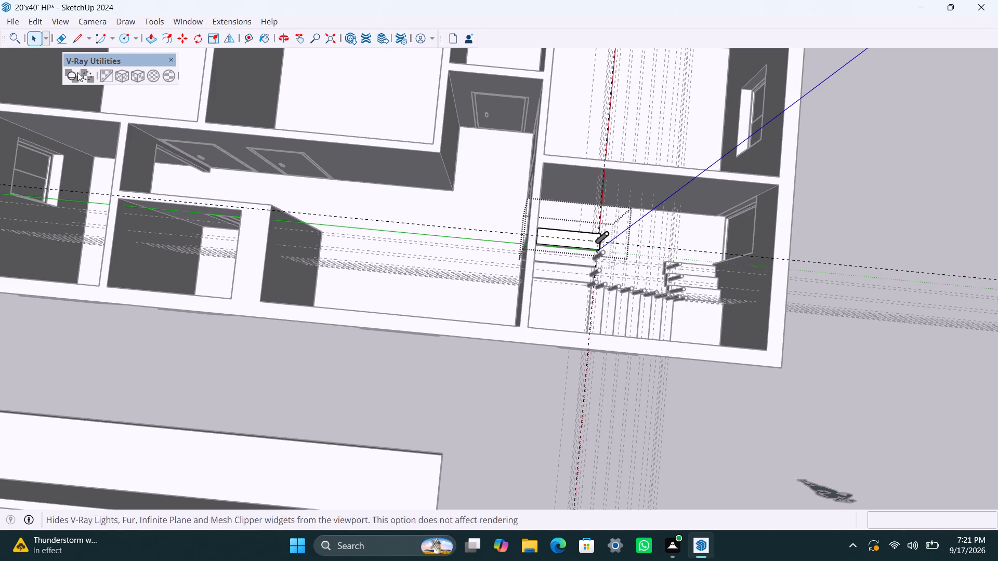
pyautogui.click(384, 349)
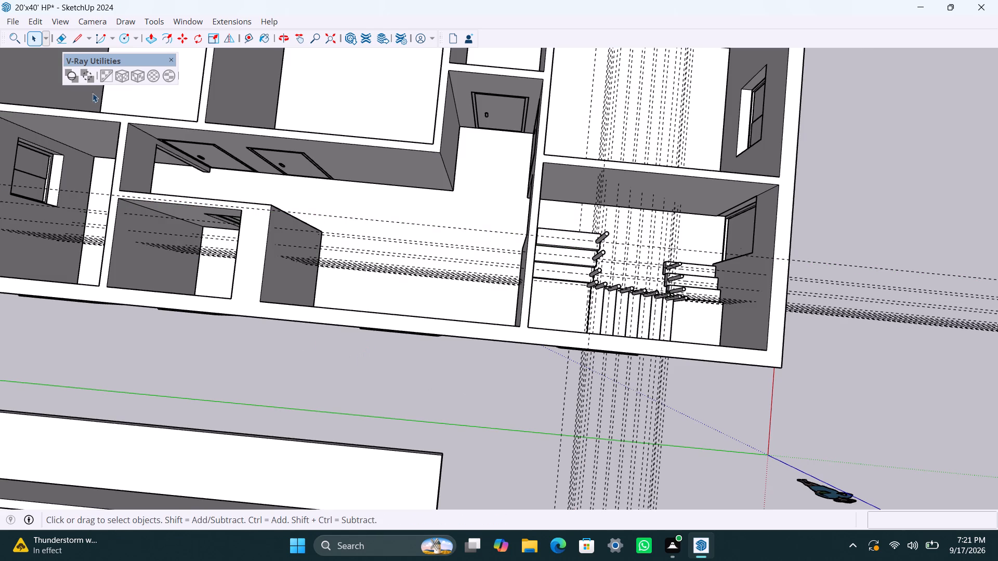
pyautogui.click(33, 23)
pyautogui.click(89, 148)
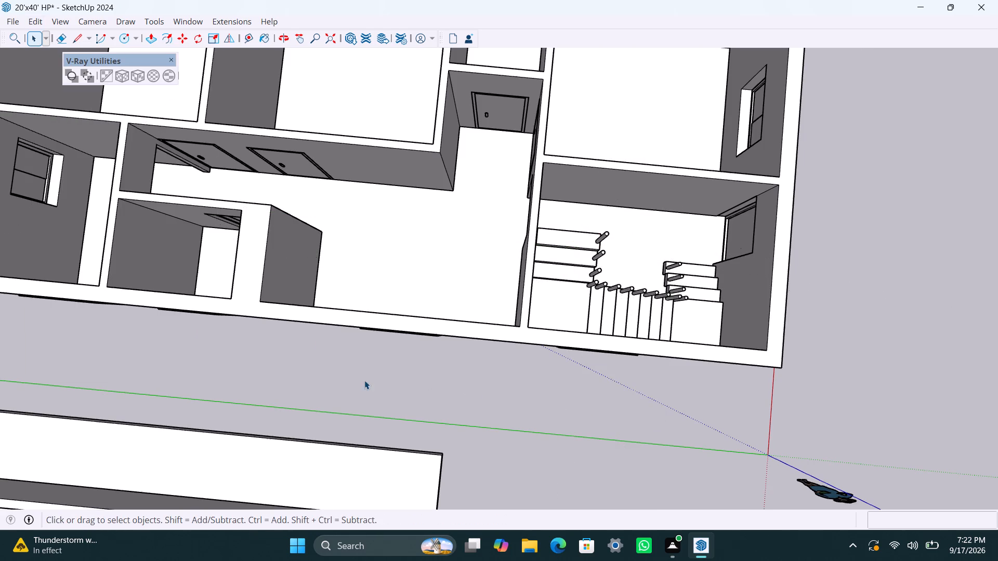
# Examine the staircase from several sides to check the balusters along its flights and landings.
pyautogui.scroll(-5, 695, 385)
pyautogui.moveTo(608, 421); pyautogui.dragTo(70, 246, button='middle')
pyautogui.scroll(-5, 360, 391)
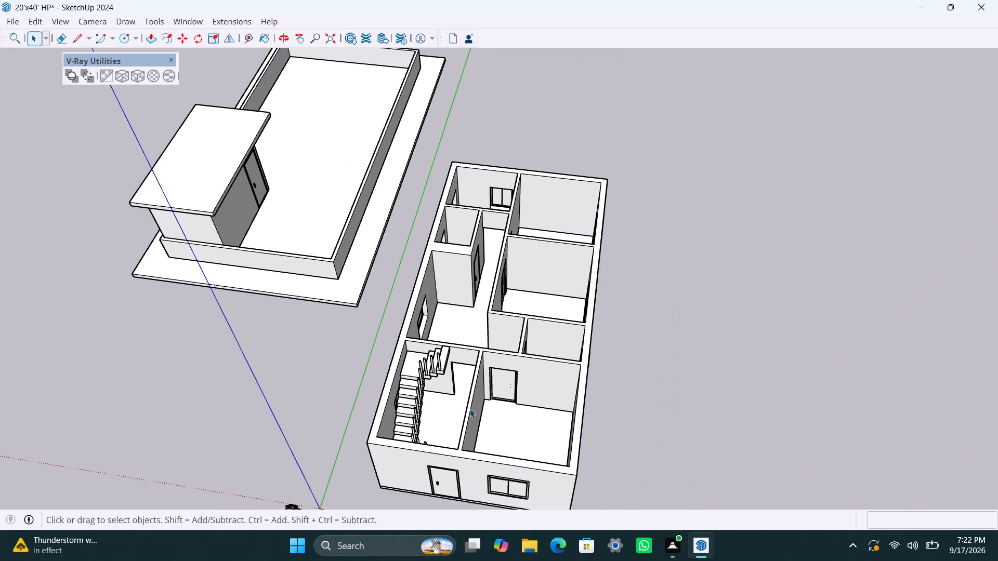
pyautogui.keyDown('shift'); pyautogui.moveTo(477, 389); pyautogui.dragTo(496, 290, button='middle'); pyautogui.keyUp('shift')
pyautogui.scroll(3, 483, 302)
pyautogui.moveTo(459, 313); pyautogui.dragTo(669, 306, button='middle')
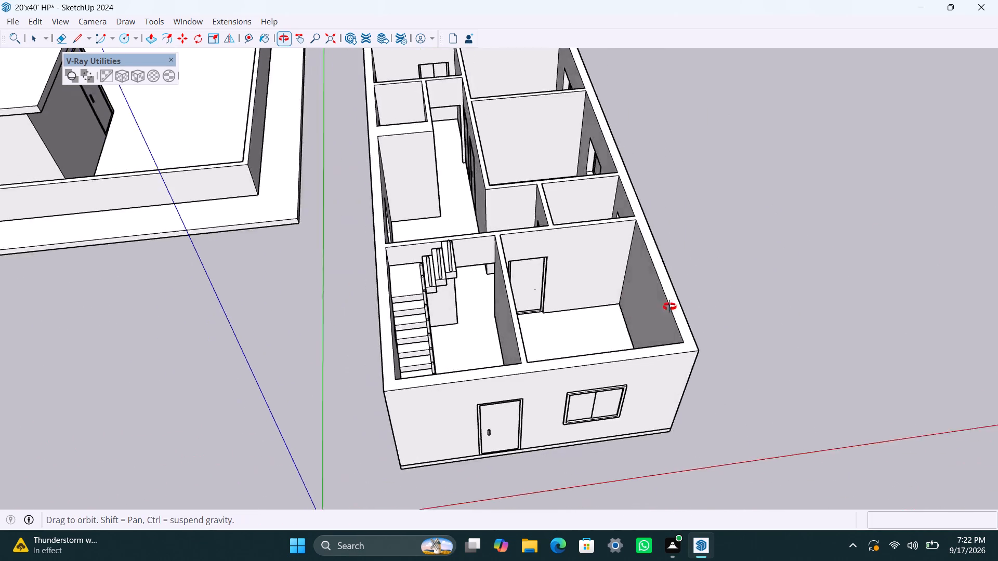
pyautogui.moveTo(669, 306); pyautogui.dragTo(949, 289, button='middle')
pyautogui.scroll(3, 542, 301)
pyautogui.moveTo(521, 318); pyautogui.dragTo(671, 380, button='middle')
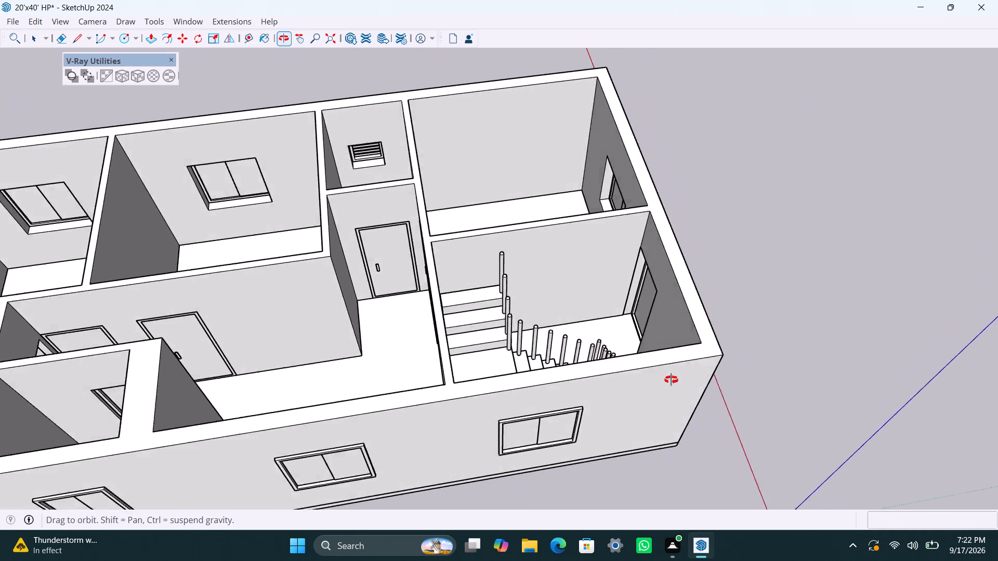
pyautogui.moveTo(671, 380); pyautogui.dragTo(758, 381, button='middle')
pyautogui.scroll(4, 570, 321)
pyautogui.moveTo(522, 332); pyautogui.dragTo(680, 396, button='middle')
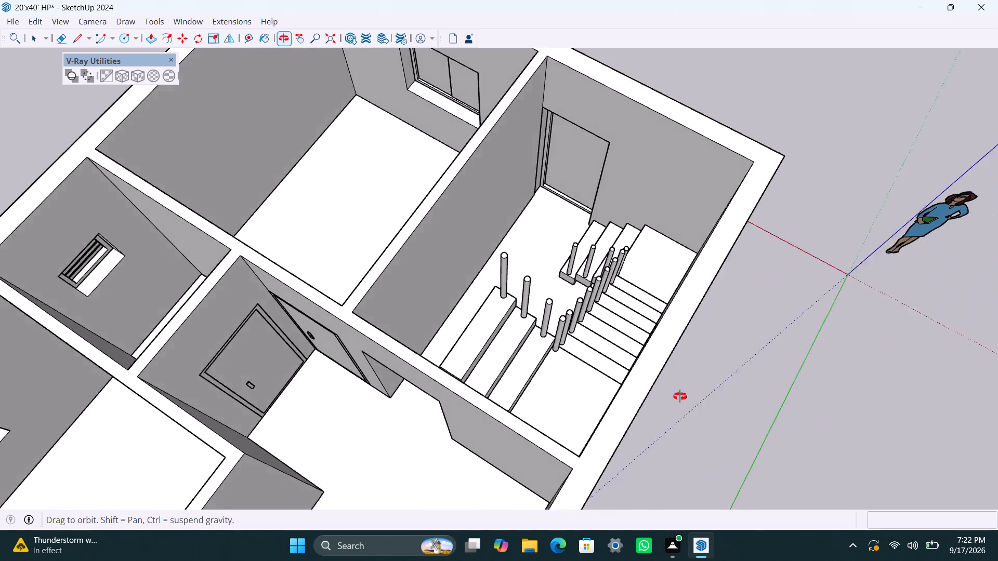
pyautogui.moveTo(680, 396); pyautogui.dragTo(754, 396, button='middle')
pyautogui.scroll(3, 548, 306)
pyautogui.scroll(-2, 545, 280)
pyautogui.keyDown('shift'); pyautogui.moveTo(517, 236); pyautogui.dragTo(431, 240, button='middle'); pyautogui.keyUp('shift')
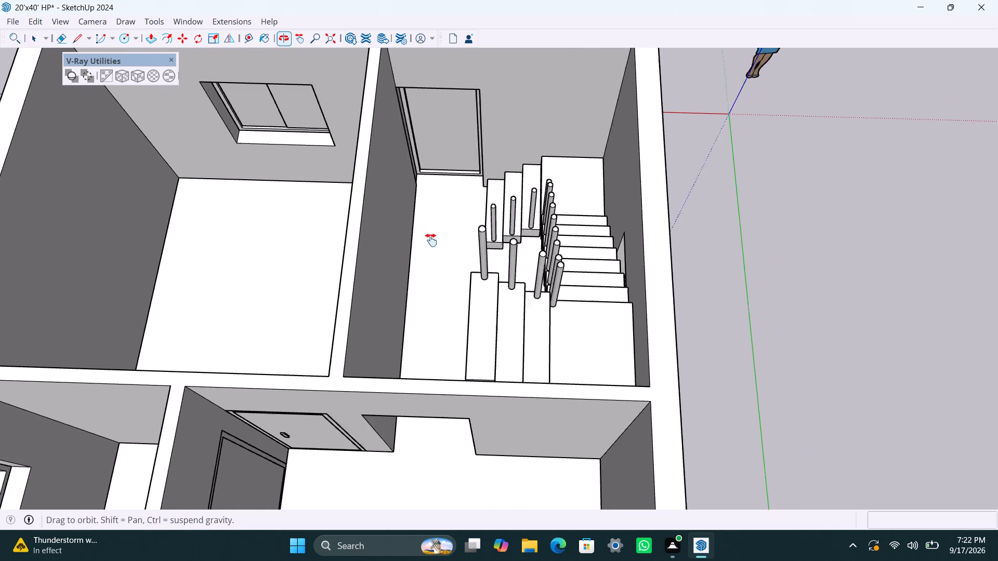
pyautogui.keyDown('shift'); pyautogui.moveTo(431, 240); pyautogui.dragTo(430, 241, button='middle'); pyautogui.keyUp('shift')
pyautogui.scroll(2, 483, 262)
pyautogui.moveTo(477, 293); pyautogui.dragTo(513, 298, button='middle')
pyautogui.scroll(3, 423, 303)
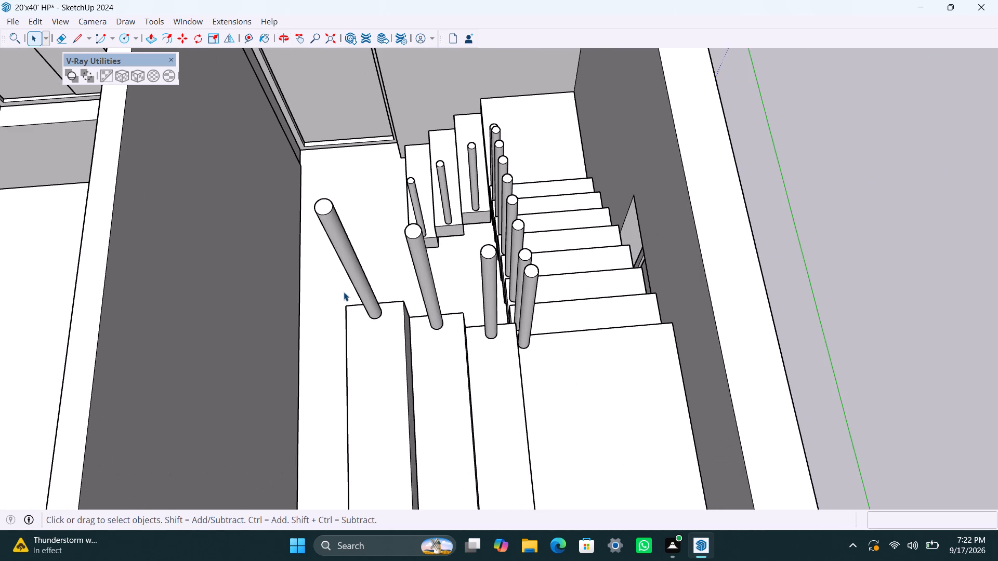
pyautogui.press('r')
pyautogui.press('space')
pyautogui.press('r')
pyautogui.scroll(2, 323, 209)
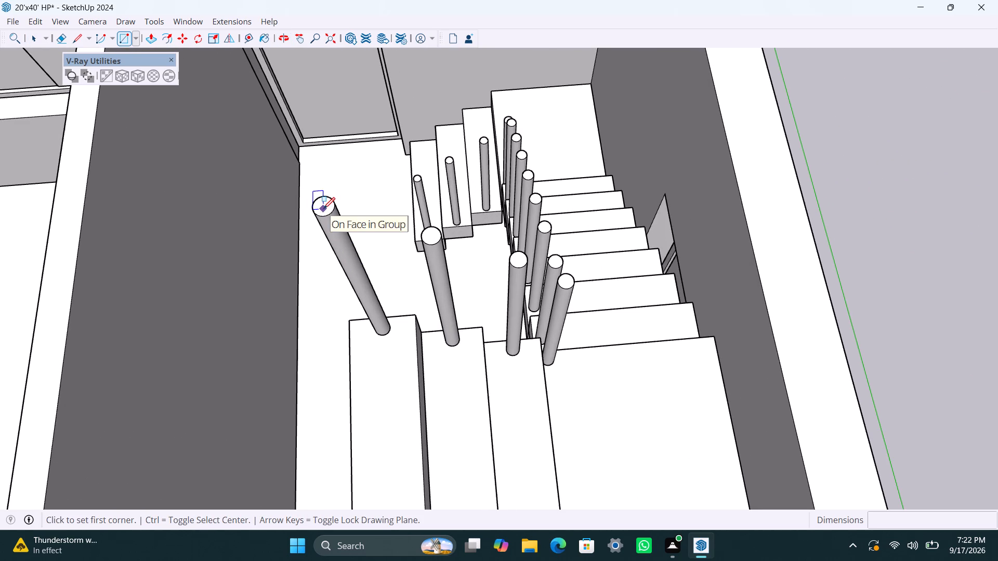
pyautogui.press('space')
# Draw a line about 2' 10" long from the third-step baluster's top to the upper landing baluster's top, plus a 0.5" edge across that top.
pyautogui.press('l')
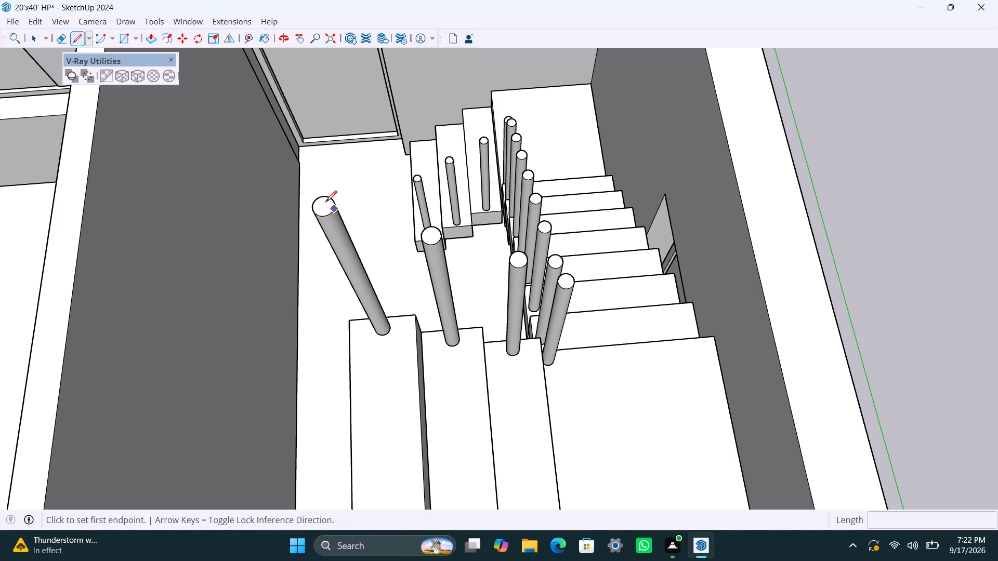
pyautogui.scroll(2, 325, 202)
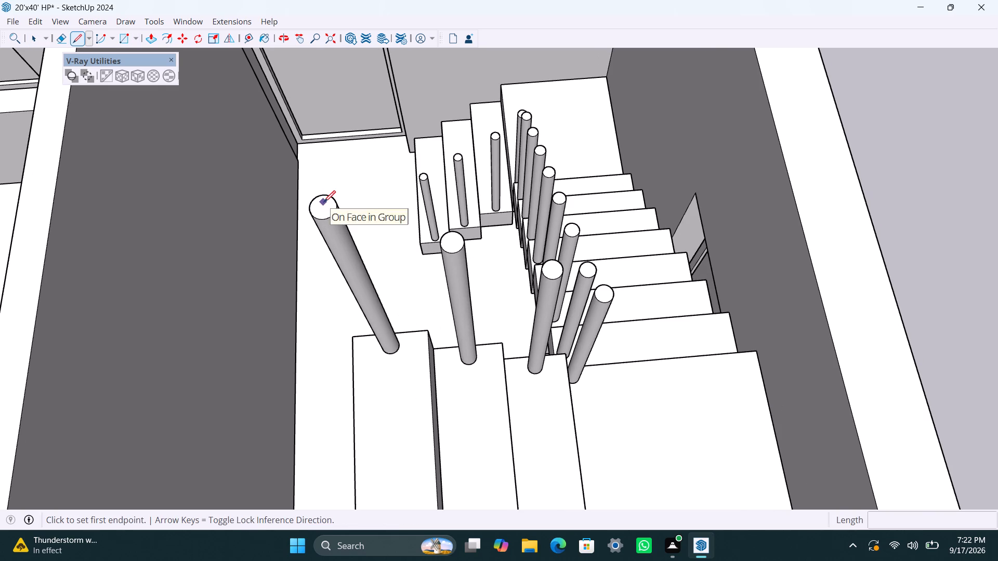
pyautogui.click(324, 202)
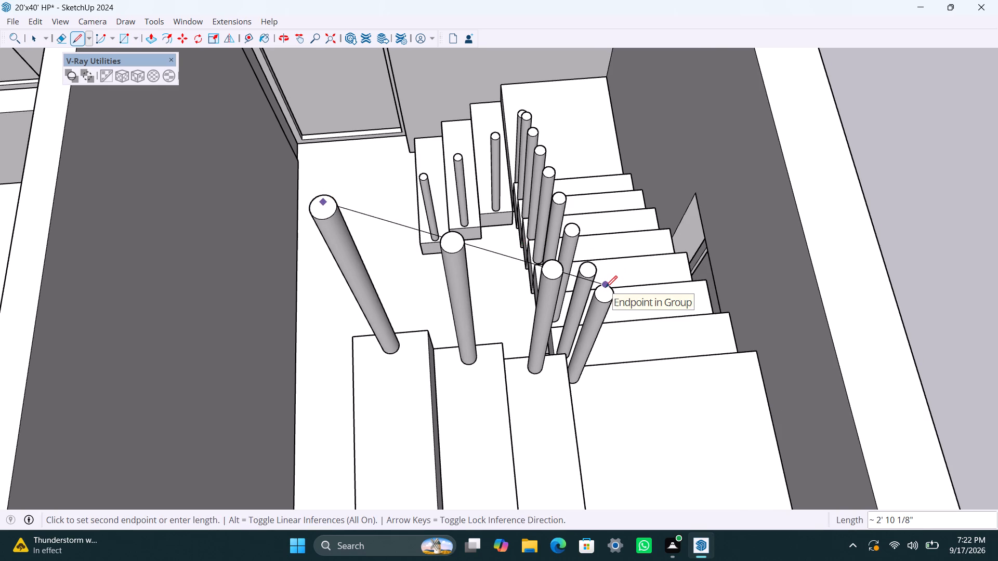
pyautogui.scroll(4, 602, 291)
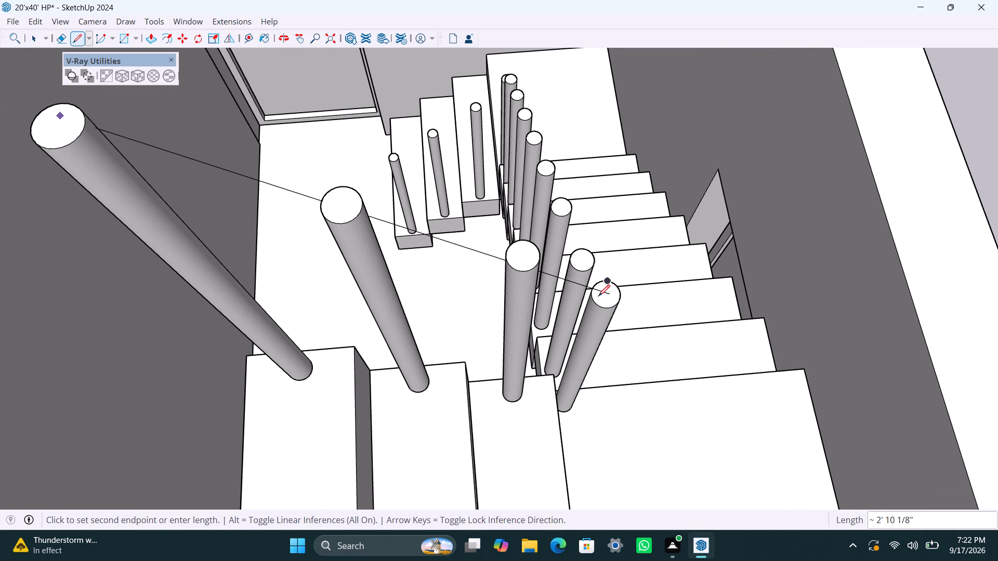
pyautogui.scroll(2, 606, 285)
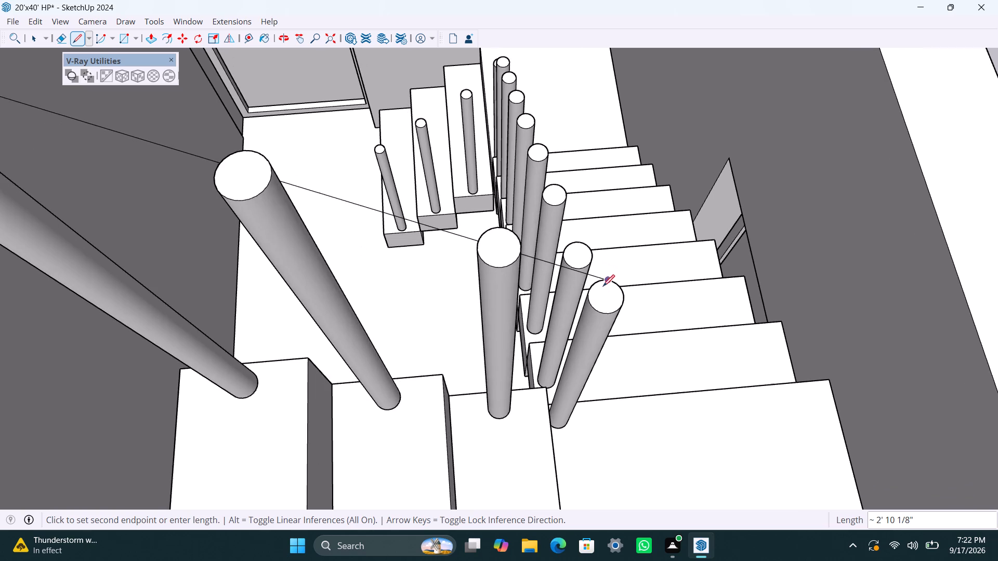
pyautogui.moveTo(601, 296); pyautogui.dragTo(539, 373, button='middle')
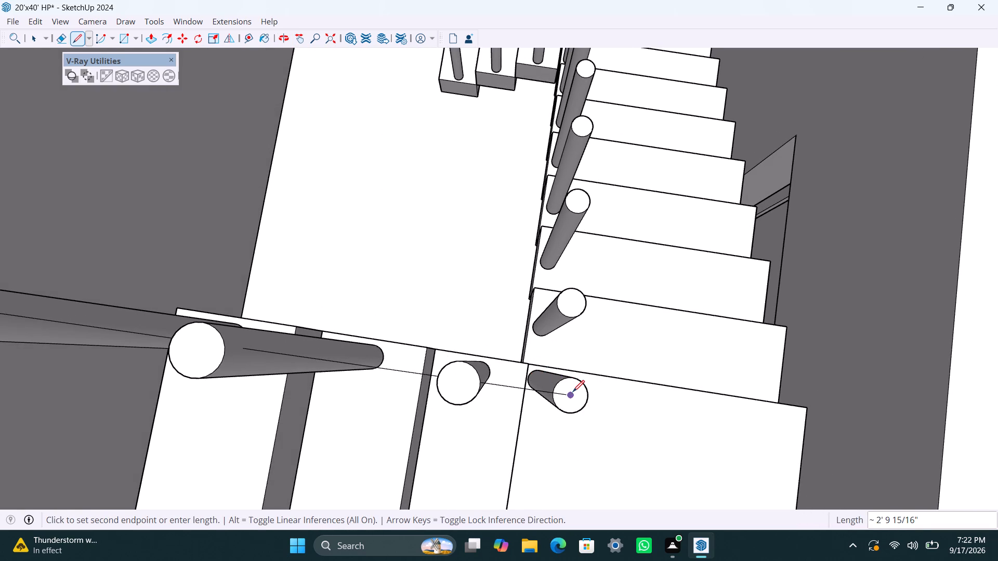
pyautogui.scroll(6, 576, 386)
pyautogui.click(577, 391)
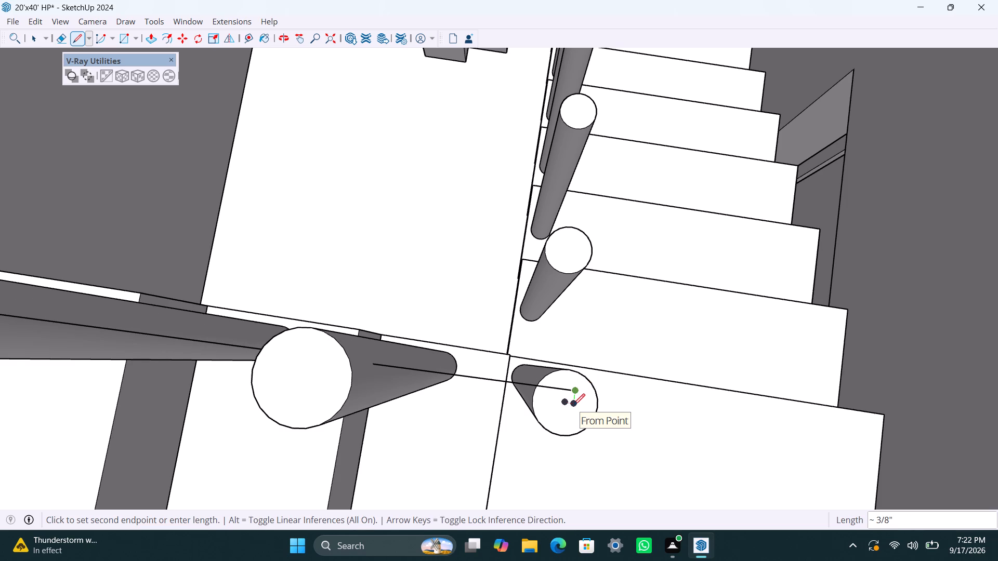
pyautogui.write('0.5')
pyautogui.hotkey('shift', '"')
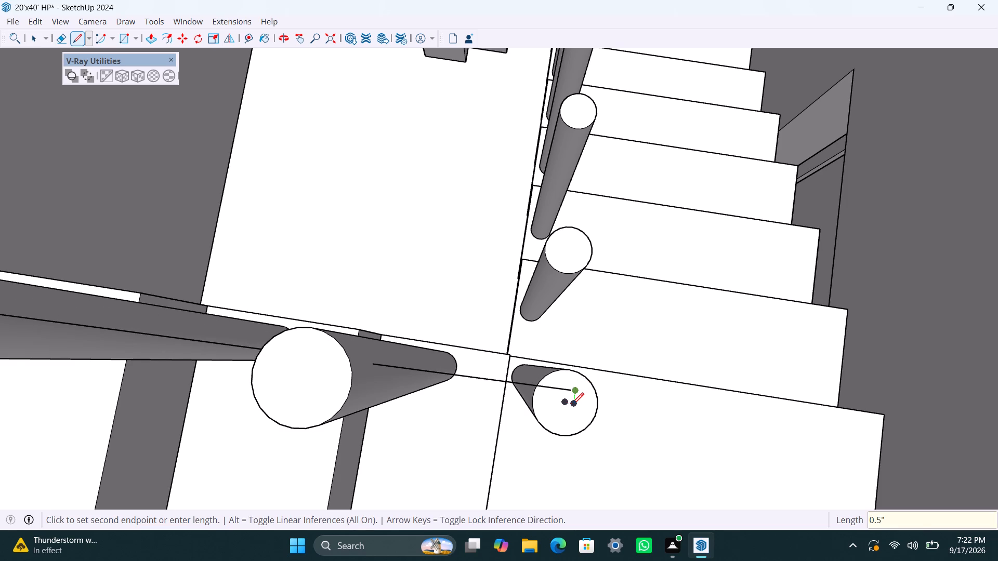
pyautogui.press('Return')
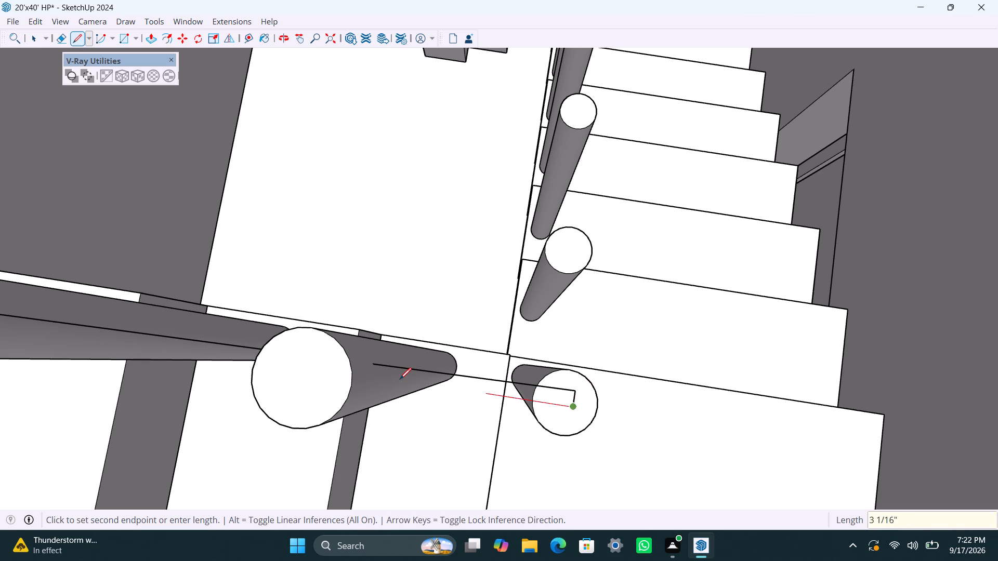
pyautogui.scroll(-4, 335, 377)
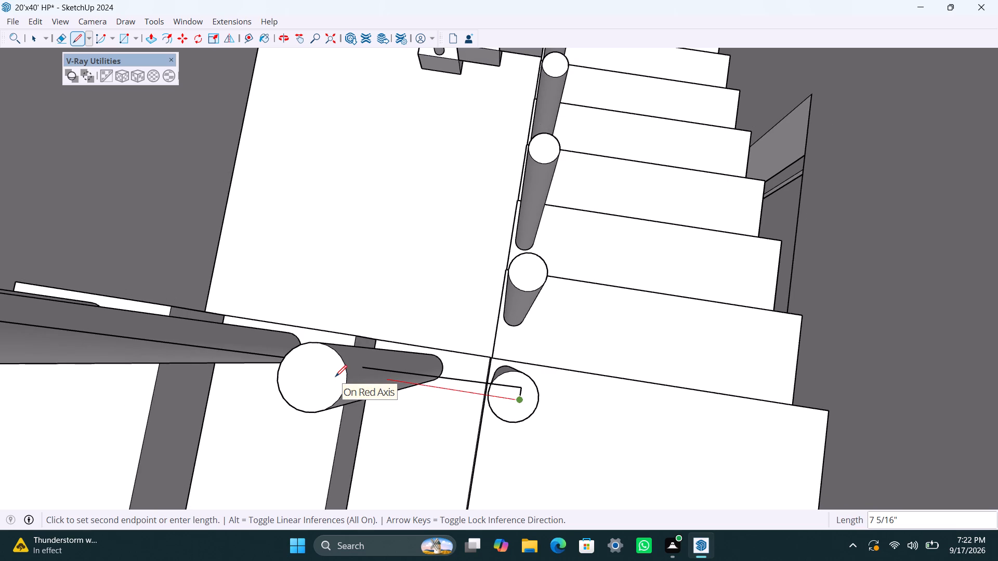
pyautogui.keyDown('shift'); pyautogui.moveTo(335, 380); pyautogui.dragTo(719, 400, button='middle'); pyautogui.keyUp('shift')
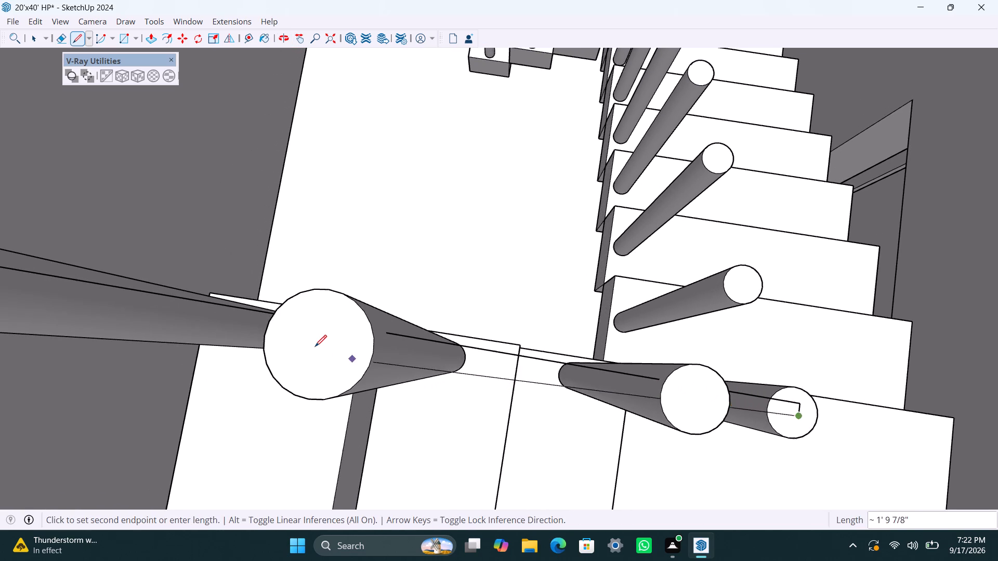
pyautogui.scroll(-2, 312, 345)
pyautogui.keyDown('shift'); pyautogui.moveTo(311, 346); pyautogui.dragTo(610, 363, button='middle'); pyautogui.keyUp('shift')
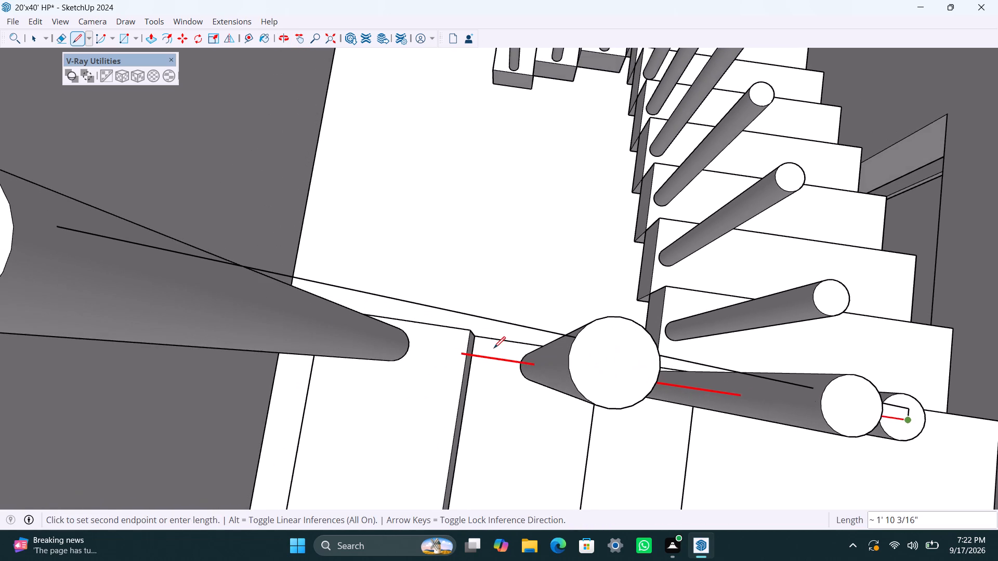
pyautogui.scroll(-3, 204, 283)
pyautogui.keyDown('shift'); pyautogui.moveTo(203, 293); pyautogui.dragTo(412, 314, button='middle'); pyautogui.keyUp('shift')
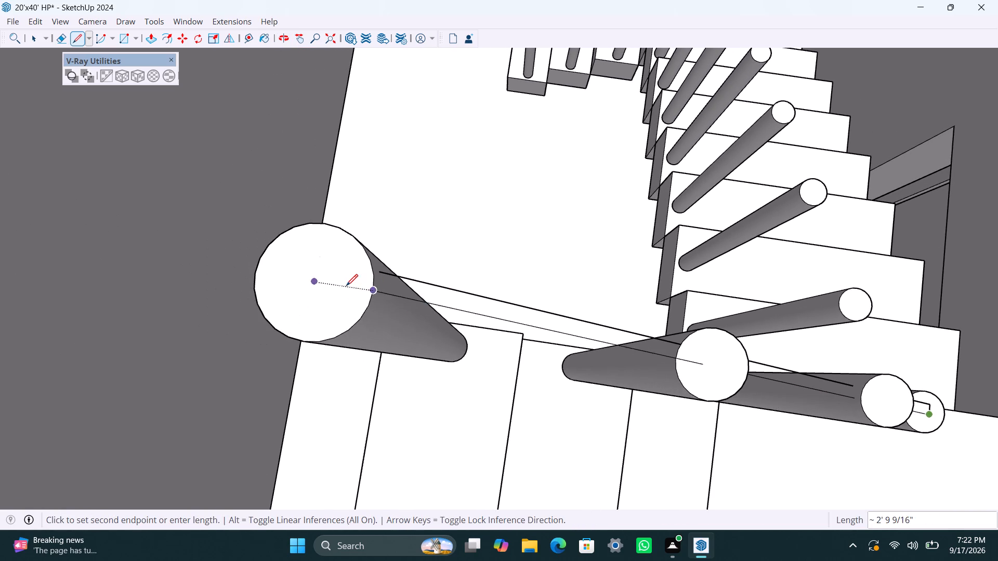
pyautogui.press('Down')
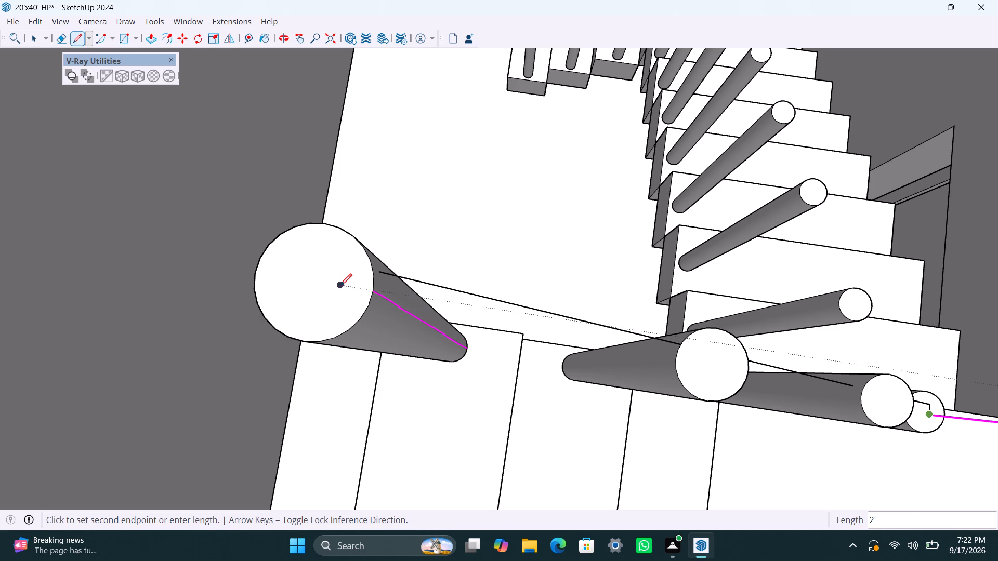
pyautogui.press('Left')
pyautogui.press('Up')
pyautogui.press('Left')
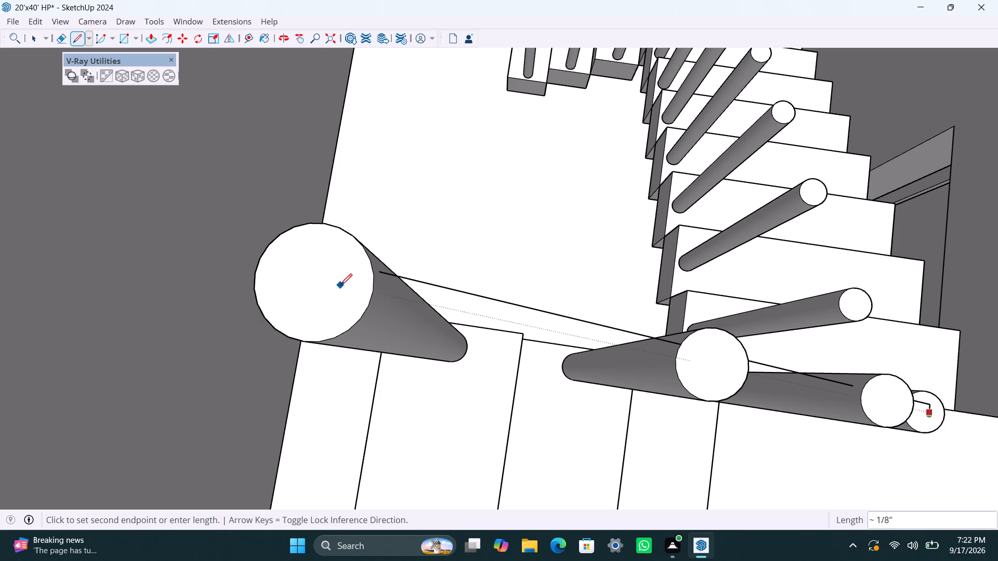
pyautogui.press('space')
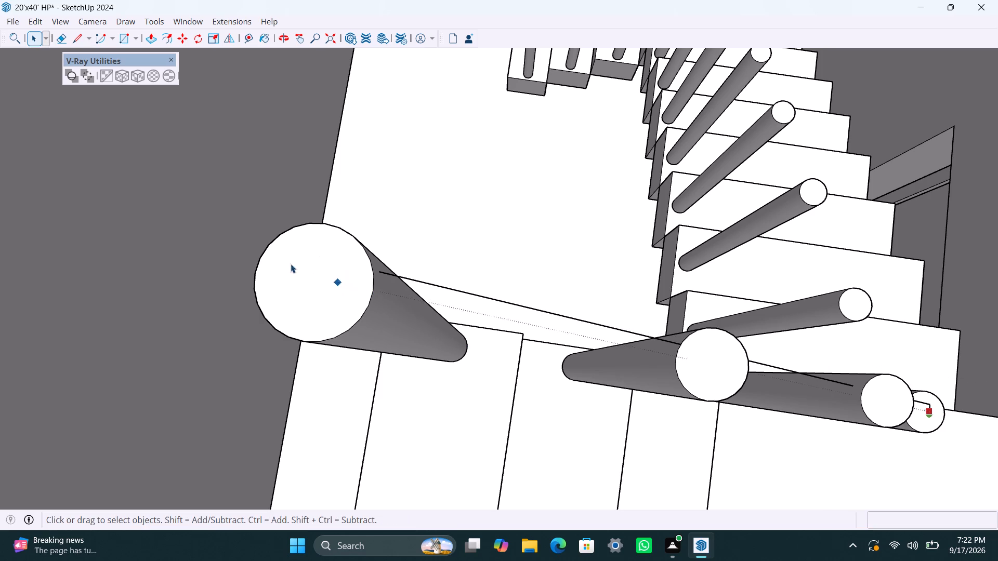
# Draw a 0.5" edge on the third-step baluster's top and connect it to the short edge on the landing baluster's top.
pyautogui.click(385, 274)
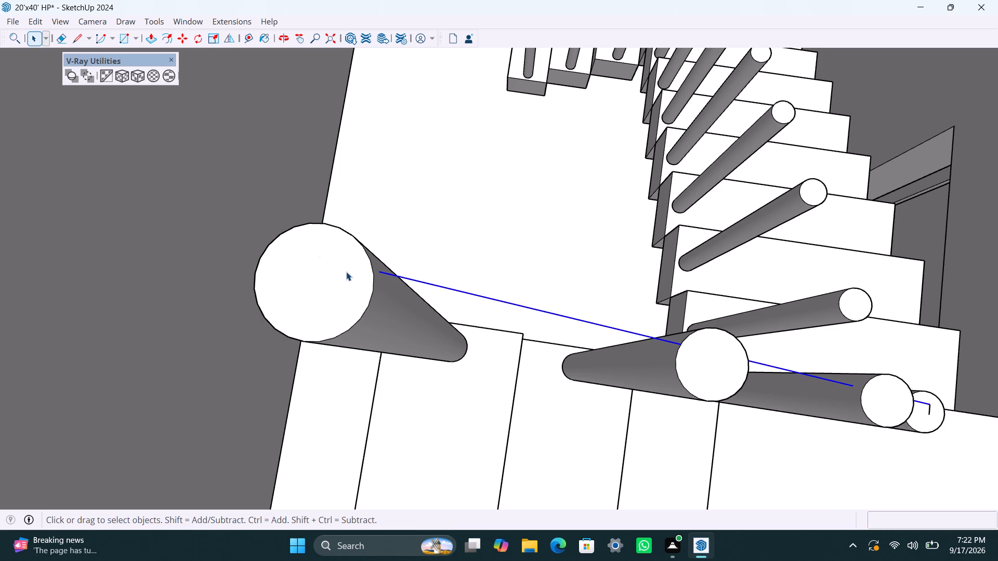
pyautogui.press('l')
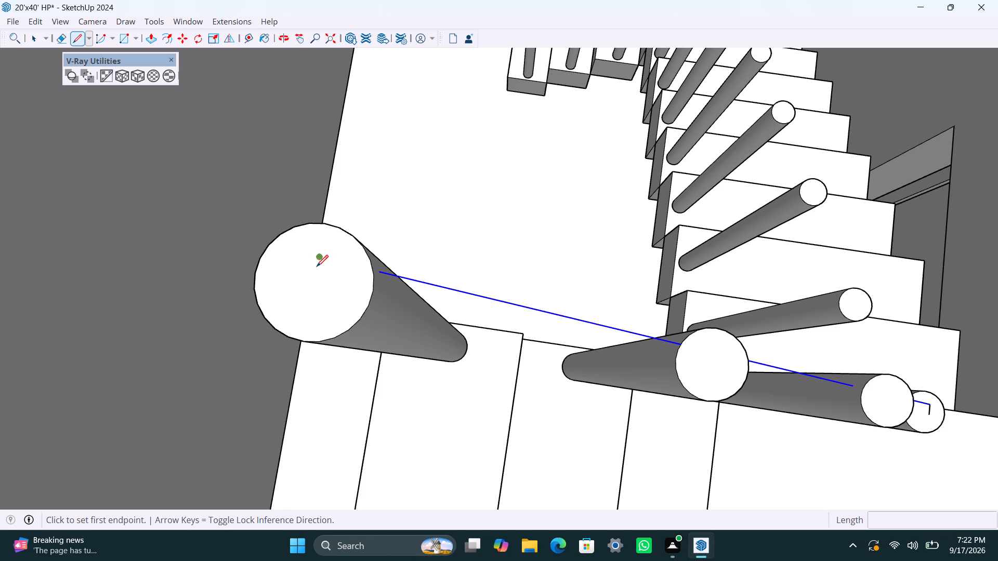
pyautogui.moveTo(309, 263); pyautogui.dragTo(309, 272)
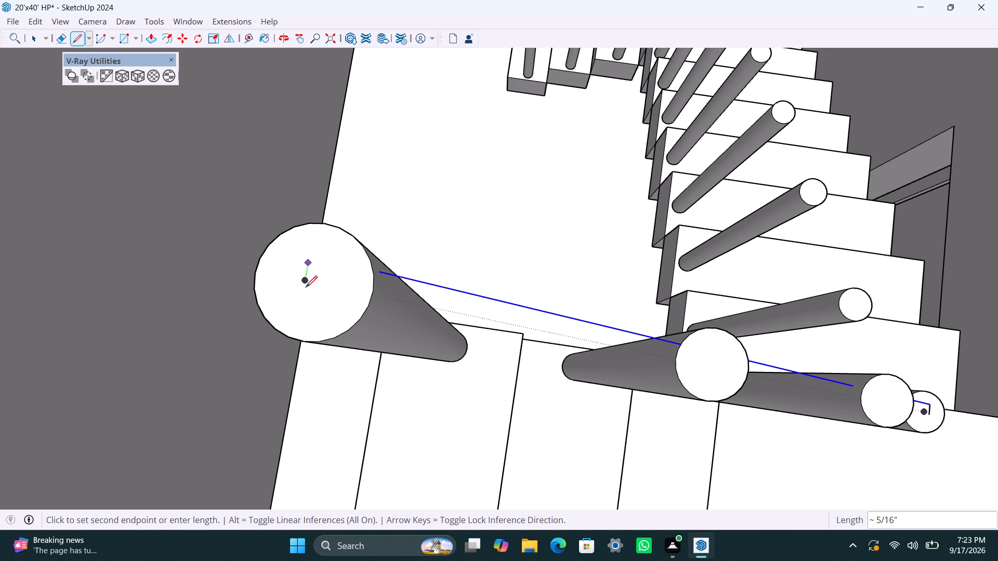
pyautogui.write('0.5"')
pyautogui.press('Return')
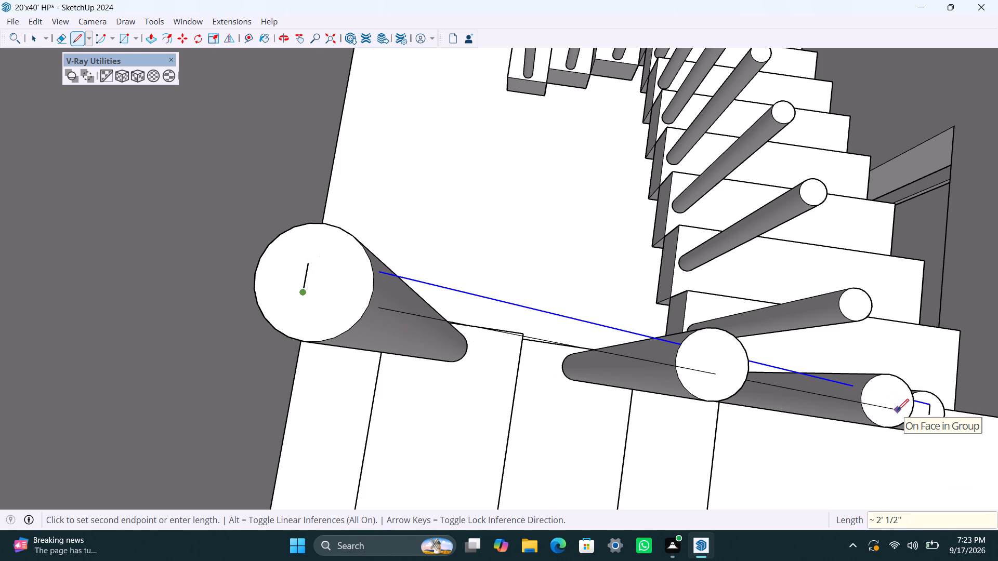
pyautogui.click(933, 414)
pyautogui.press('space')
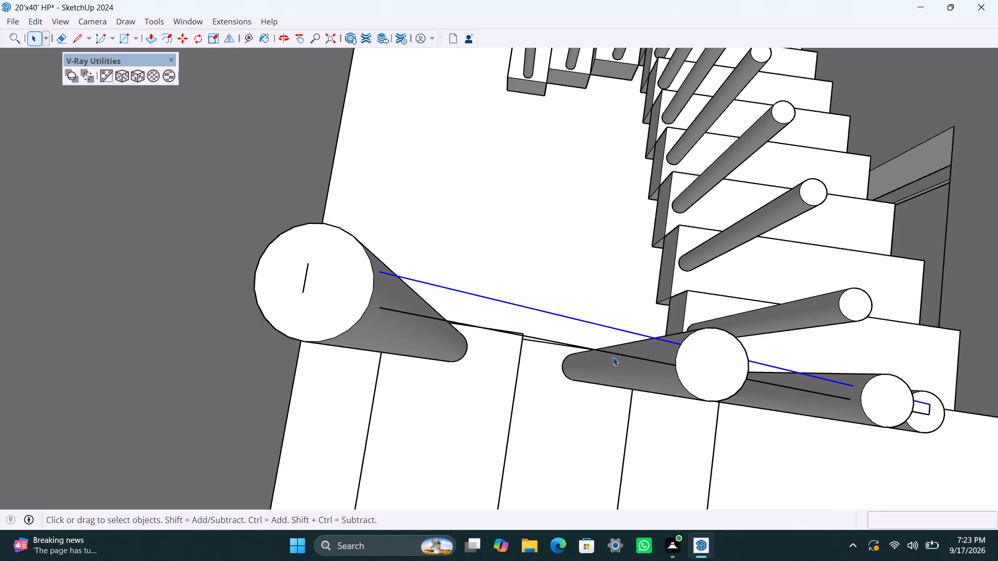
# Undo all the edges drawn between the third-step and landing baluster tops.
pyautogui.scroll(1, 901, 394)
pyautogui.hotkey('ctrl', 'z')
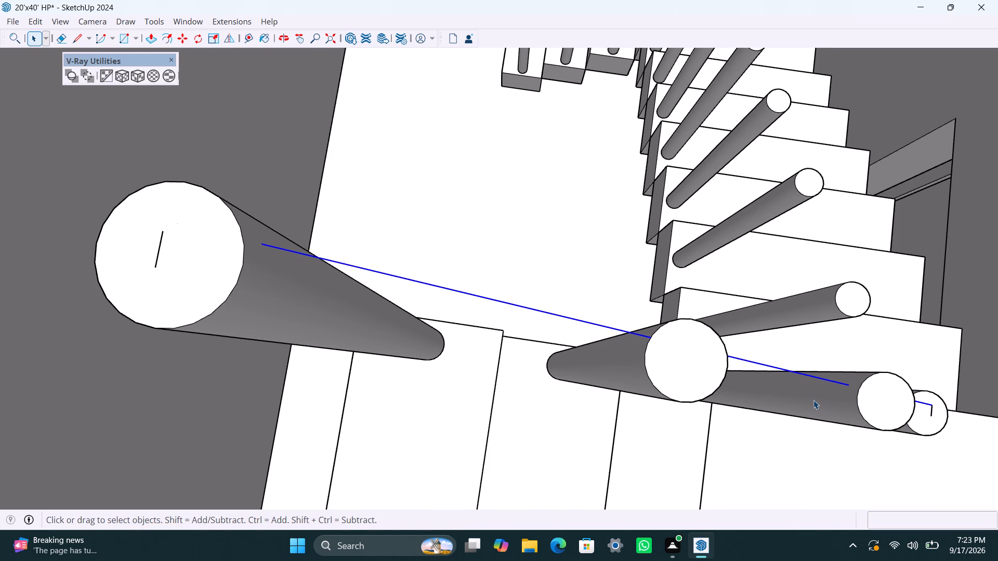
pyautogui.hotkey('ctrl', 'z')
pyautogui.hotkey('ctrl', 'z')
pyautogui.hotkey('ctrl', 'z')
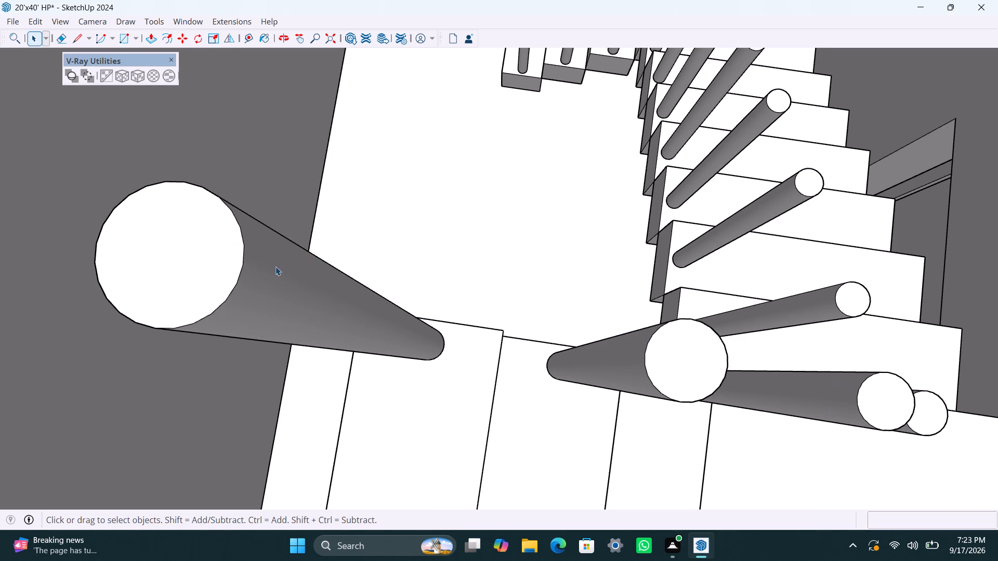
# Draw a line about 2' long from the third-step baluster's top to the first-step baluster's top, plus a 0.5" edge across that top.
pyautogui.scroll(-4, 222, 299)
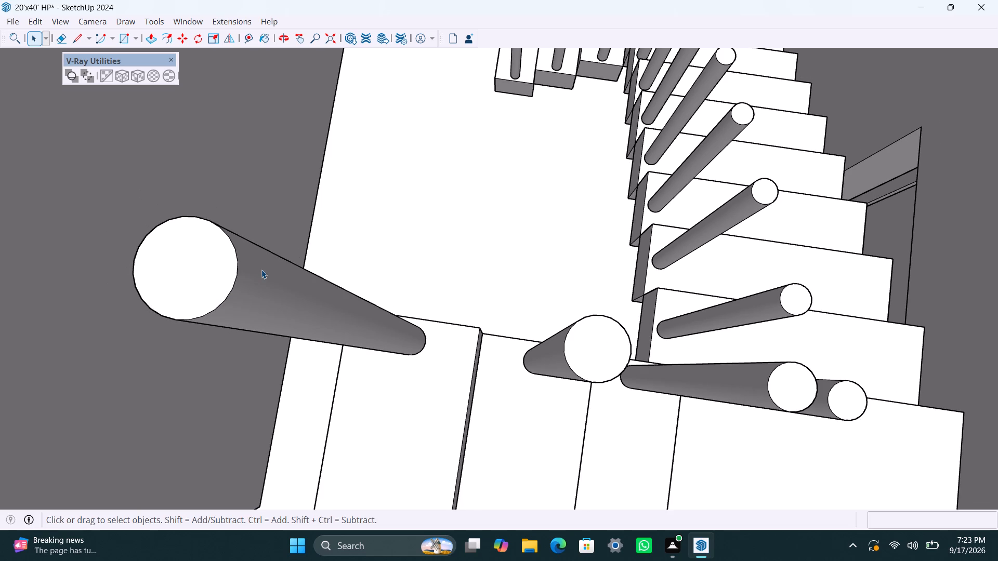
pyautogui.press('l')
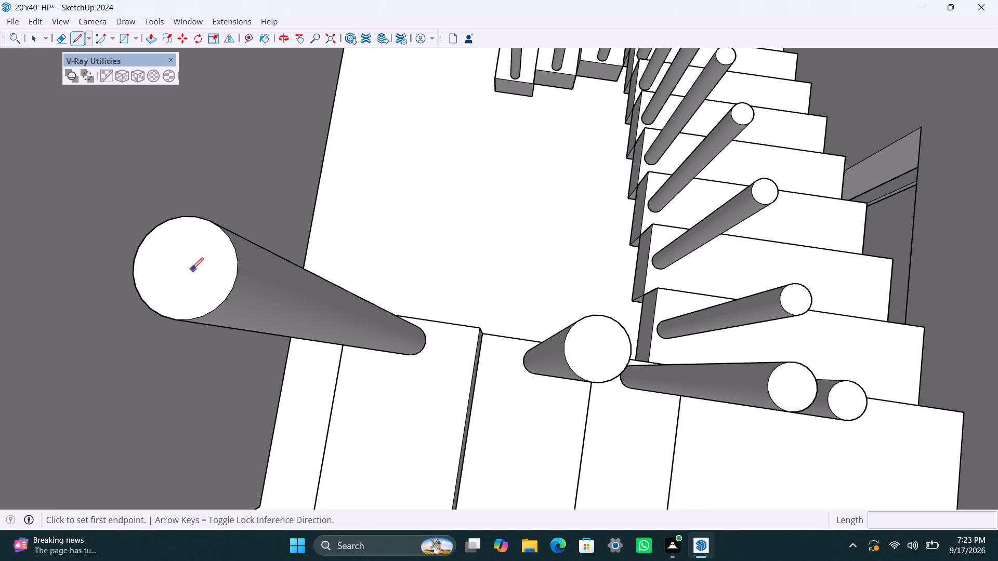
pyautogui.scroll(2, 184, 265)
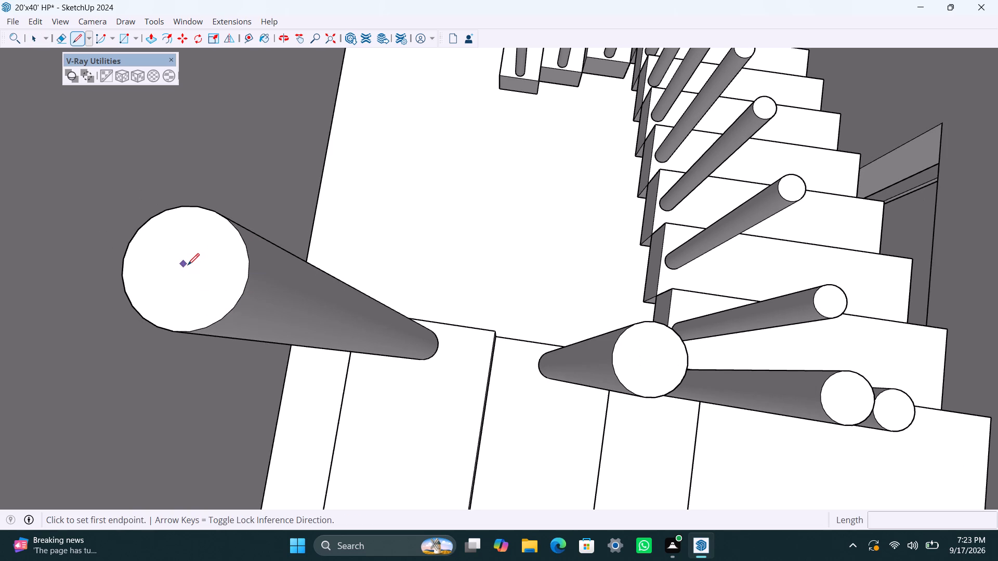
pyautogui.click(185, 263)
pyautogui.scroll(1, 881, 372)
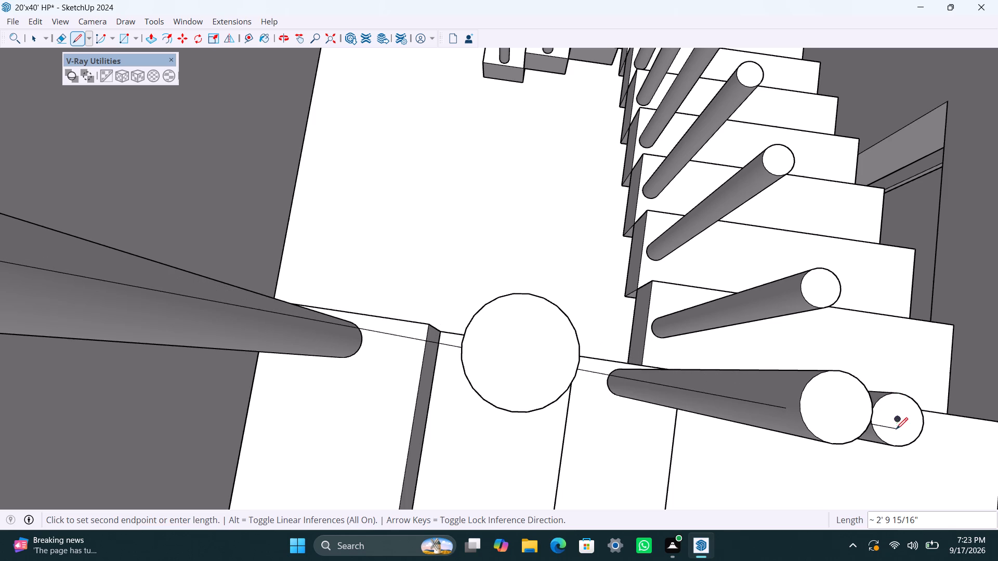
pyautogui.click(837, 402)
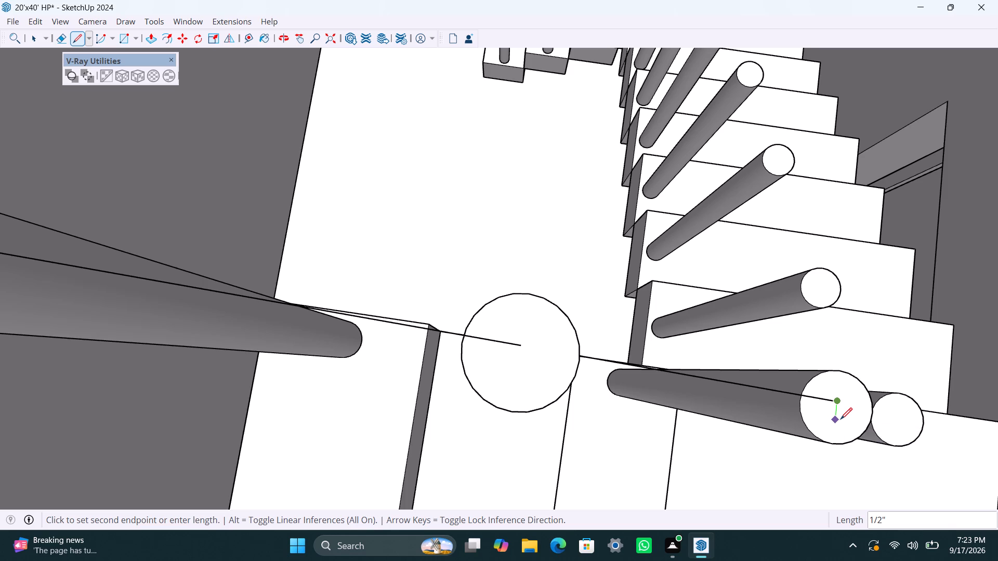
pyautogui.write('0.')
pyautogui.press('5')
pyautogui.hotkey('shift', '"')
pyautogui.press('Return')
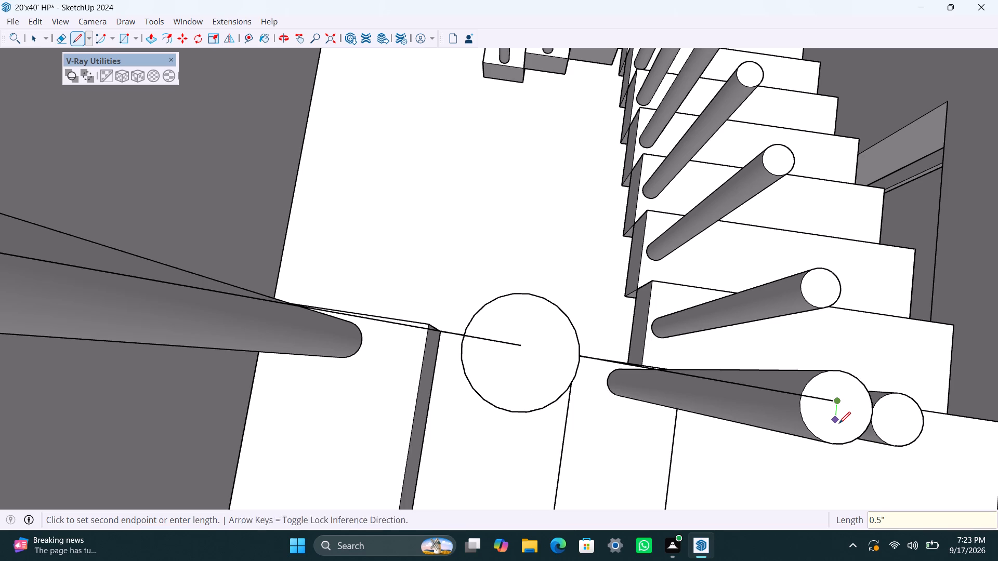
pyautogui.press('space')
pyautogui.scroll(-6, 813, 421)
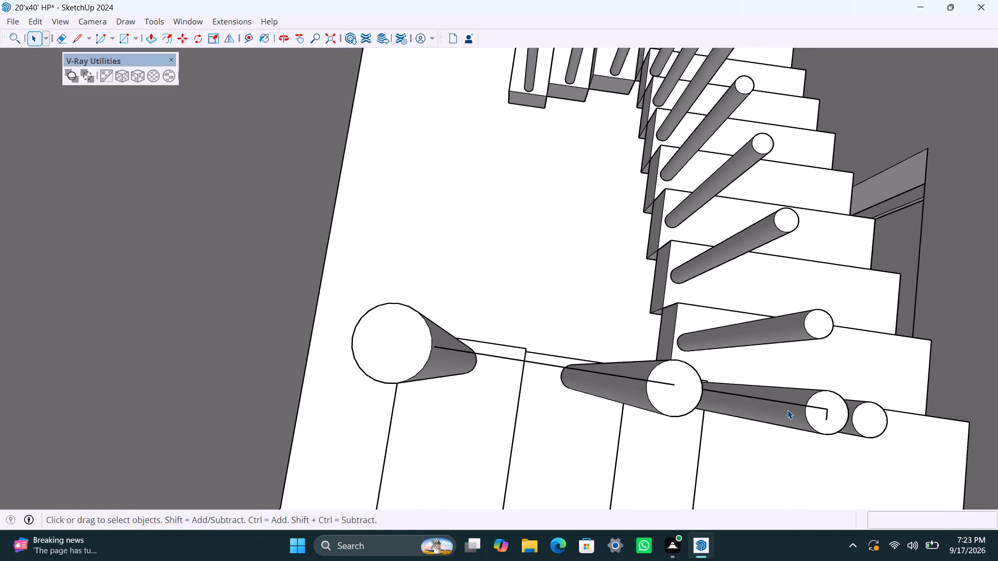
# Draw a return edge about 1' 7" long from the 0.5" edge's free end along the red axis toward the third-step baluster.
pyautogui.press('l')
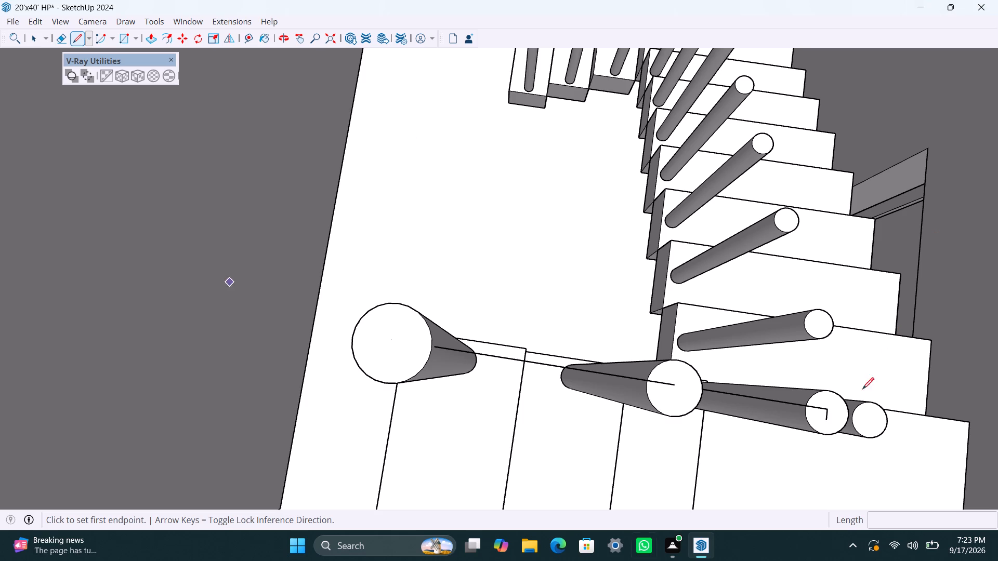
pyautogui.click(826, 418)
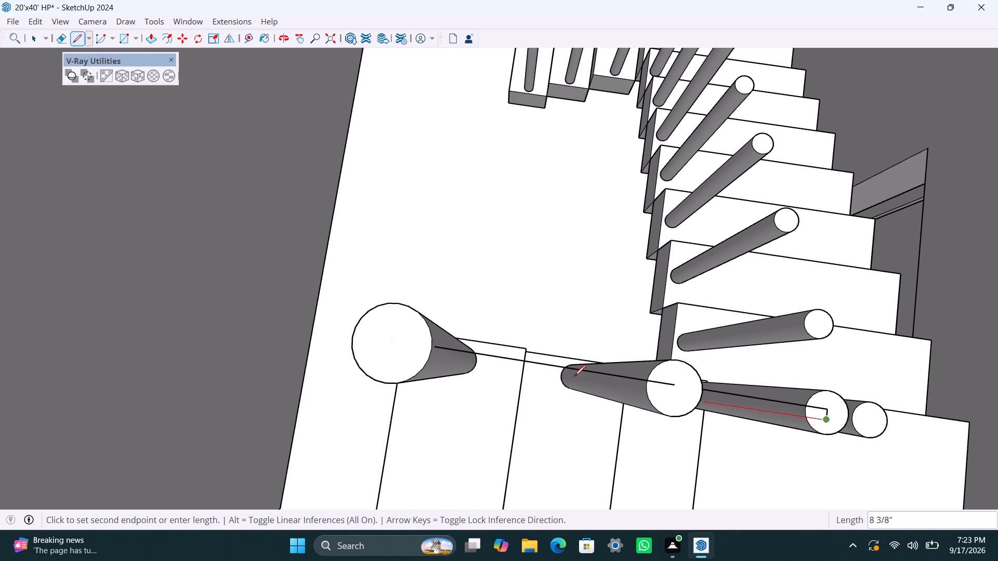
pyautogui.click(413, 356)
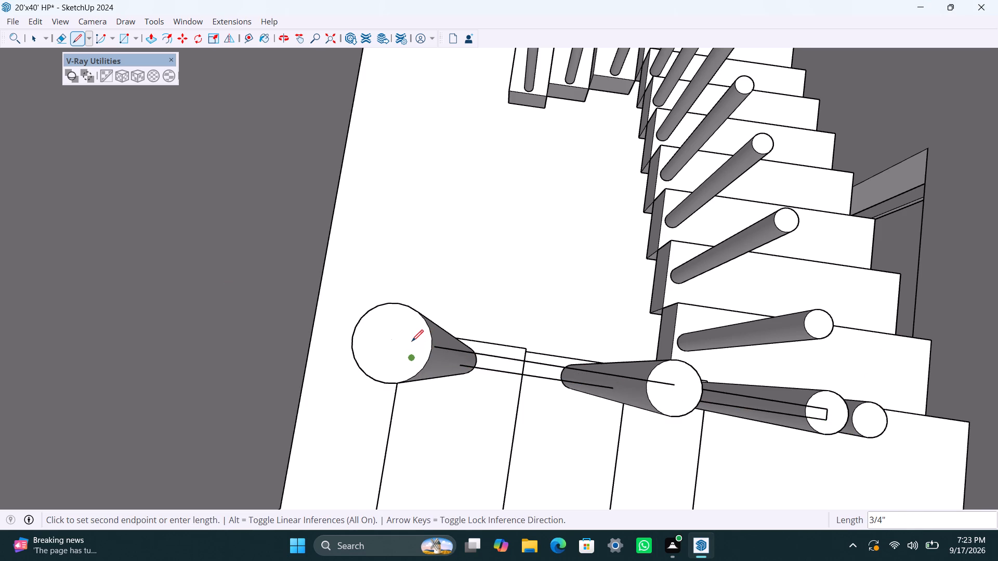
pyautogui.click(412, 341)
pyautogui.click(406, 357)
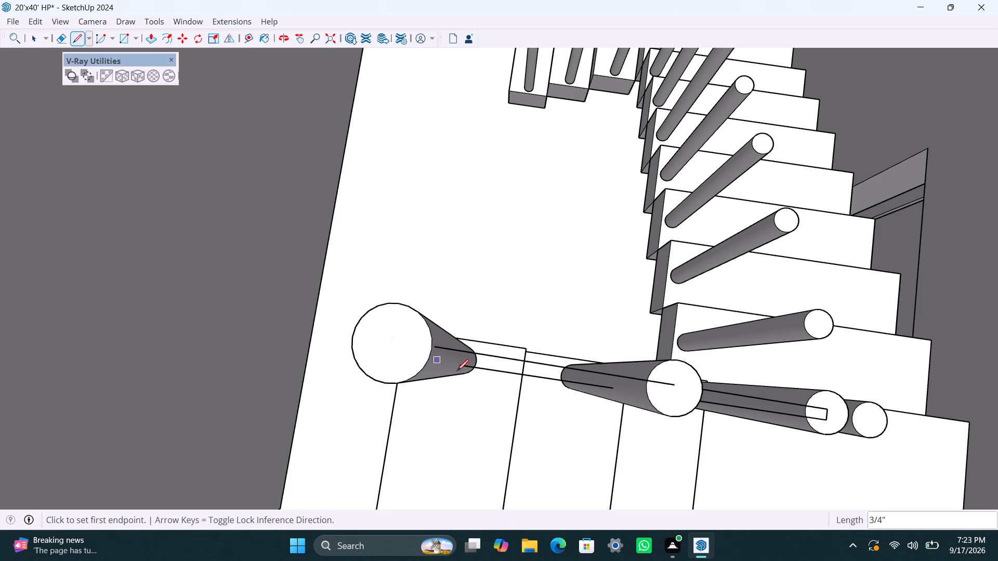
# Undo all the handrail edges drawn between the third-step and first-step baluster tops, including the 0.5" edge and return edge.
pyautogui.press('space')
pyautogui.scroll(4, 457, 369)
pyautogui.click(484, 367)
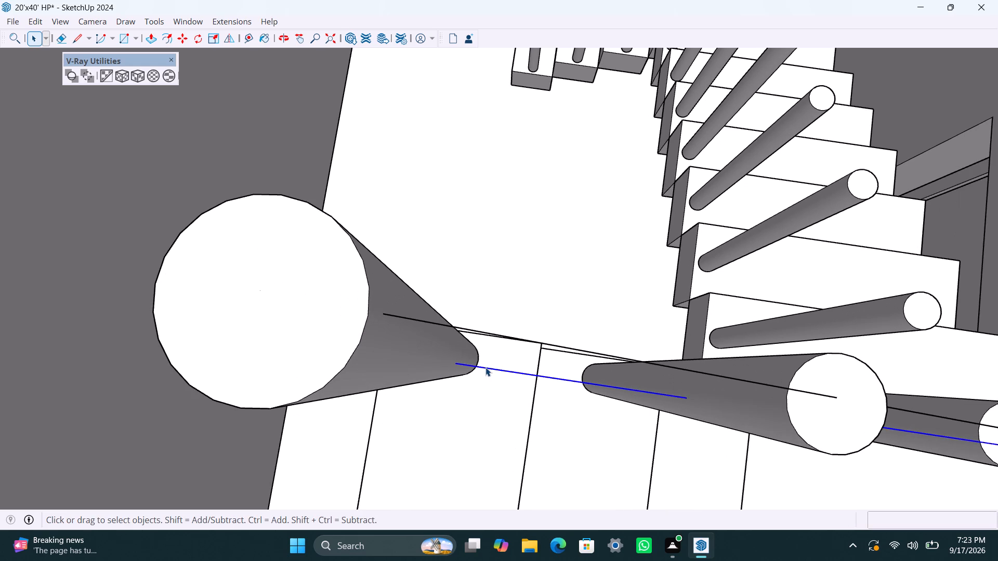
pyautogui.scroll(-4, 485, 367)
pyautogui.moveTo(479, 375); pyautogui.dragTo(453, 301, button='middle')
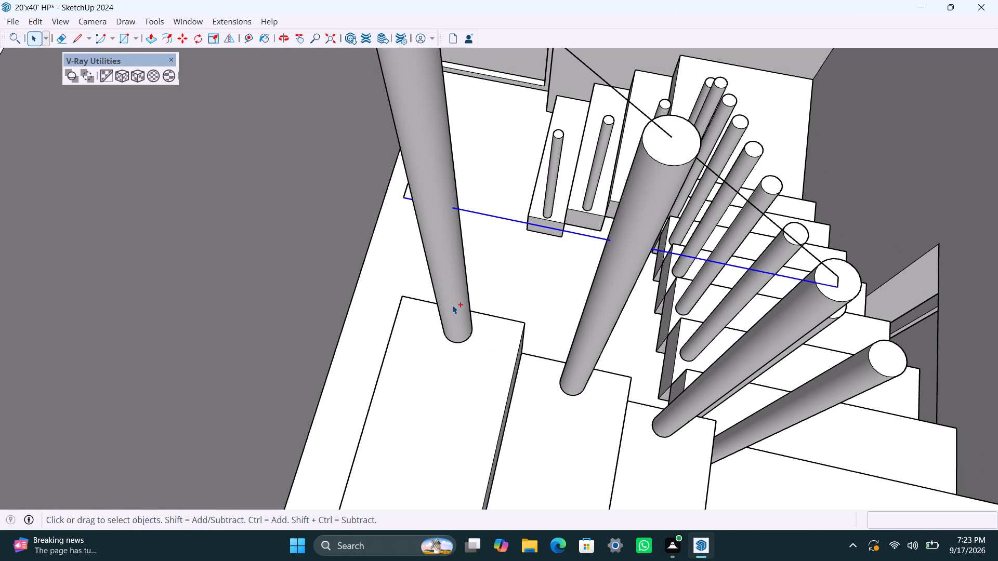
pyautogui.hotkey('ctrl', 'z')
pyautogui.hotkey('ctrl', 'z')
pyautogui.scroll(-5, 663, 309)
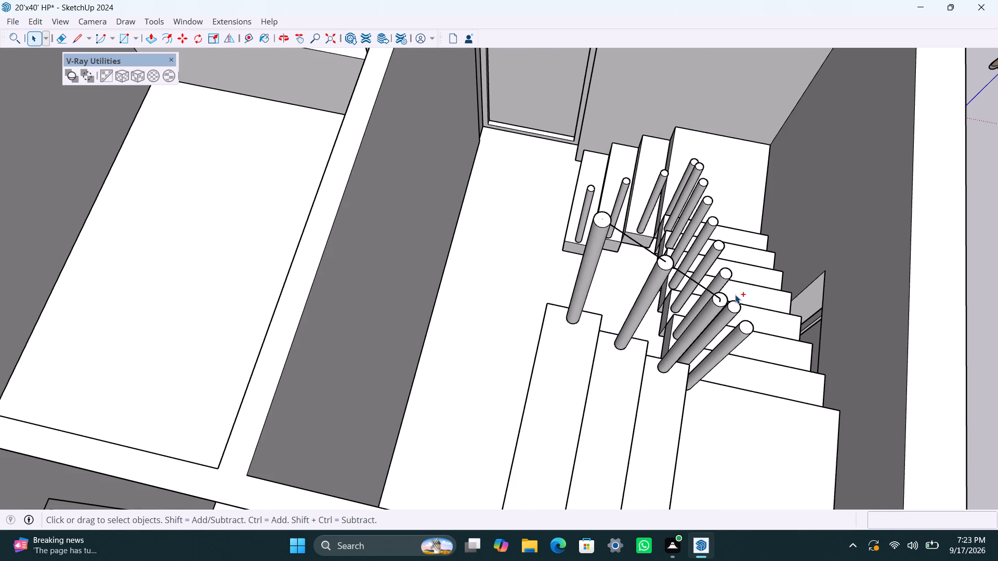
pyautogui.hotkey('ctrl', 'z')
pyautogui.hotkey('ctrl', 'z')
# Examine the staircase and its balusters from several sides, ending on the upper flight beyond the landing.
pyautogui.scroll(-4, 609, 311)
pyautogui.moveTo(619, 324); pyautogui.dragTo(482, 331, button='middle')
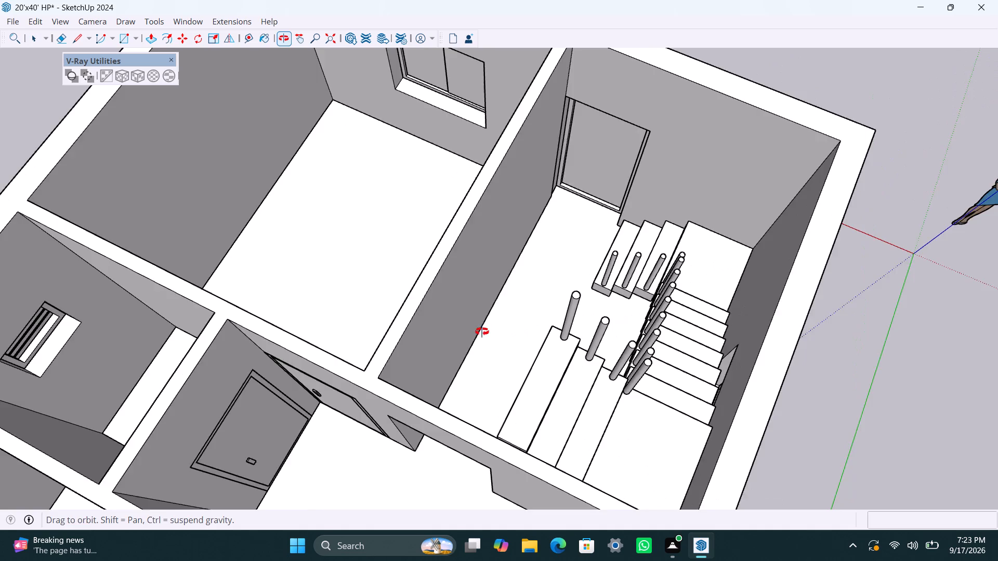
pyautogui.moveTo(482, 331); pyautogui.dragTo(451, 327, button='middle')
pyautogui.scroll(-3, 543, 384)
pyautogui.scroll(8, 583, 438)
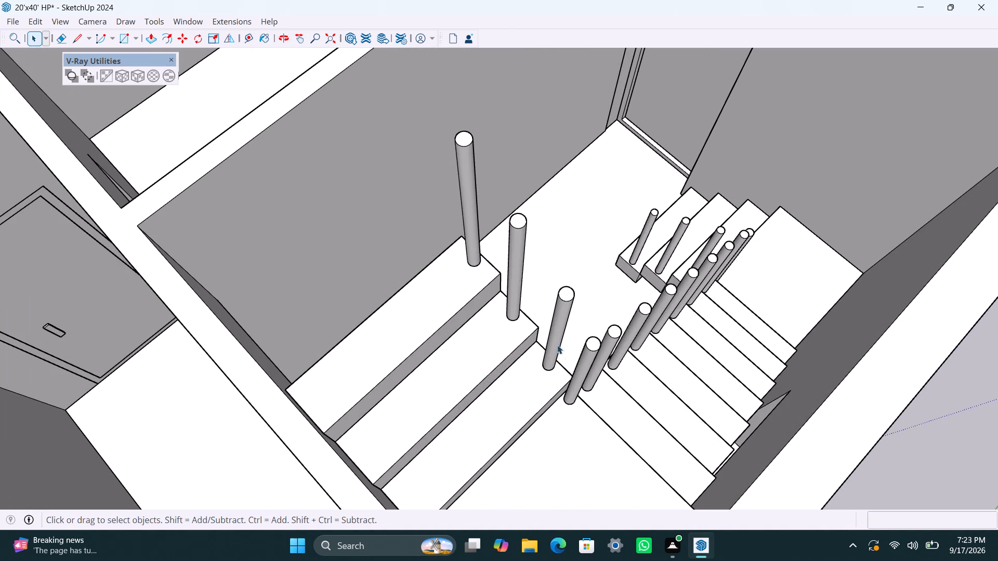
pyautogui.scroll(-4, 579, 379)
pyautogui.moveTo(700, 395); pyautogui.dragTo(321, 395, button='middle')
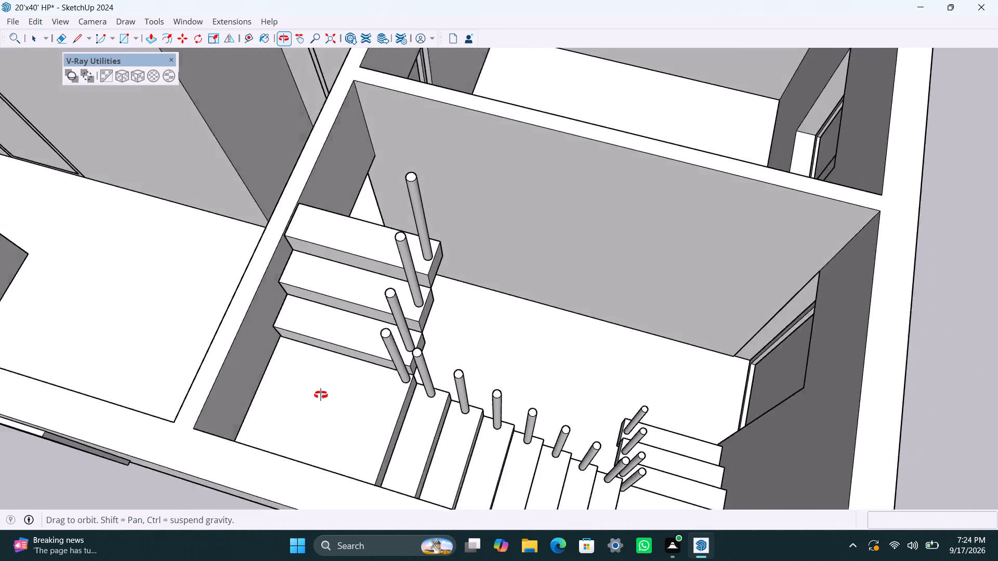
pyautogui.moveTo(321, 395); pyautogui.dragTo(238, 399, button='middle')
pyautogui.scroll(2, 514, 306)
pyautogui.moveTo(510, 365); pyautogui.dragTo(505, 365, button='middle')
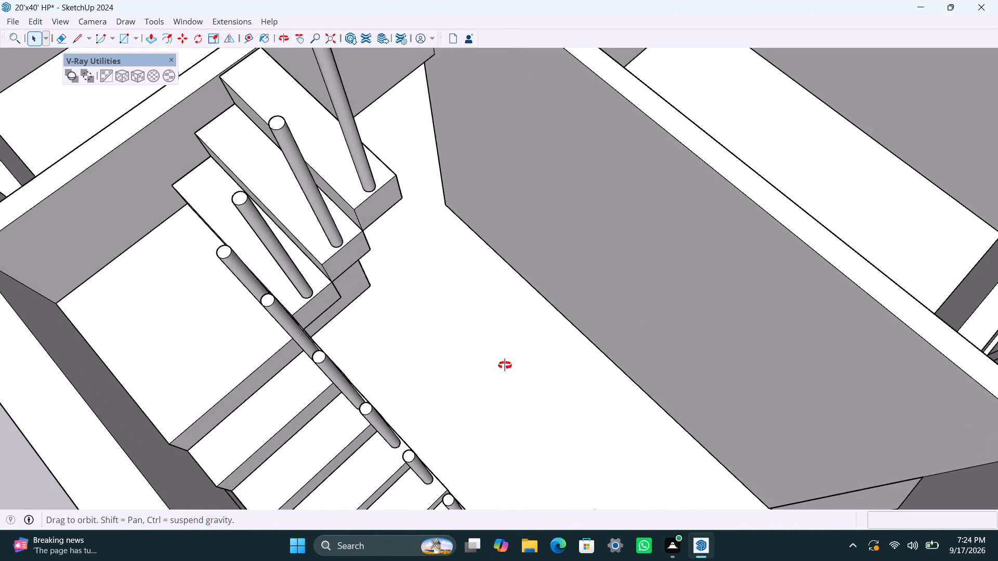
pyautogui.moveTo(505, 365); pyautogui.dragTo(373, 360, button='middle')
pyautogui.scroll(-5, 375, 343)
pyautogui.moveTo(419, 367); pyautogui.dragTo(318, 301, button='middle')
pyautogui.scroll(6, 384, 204)
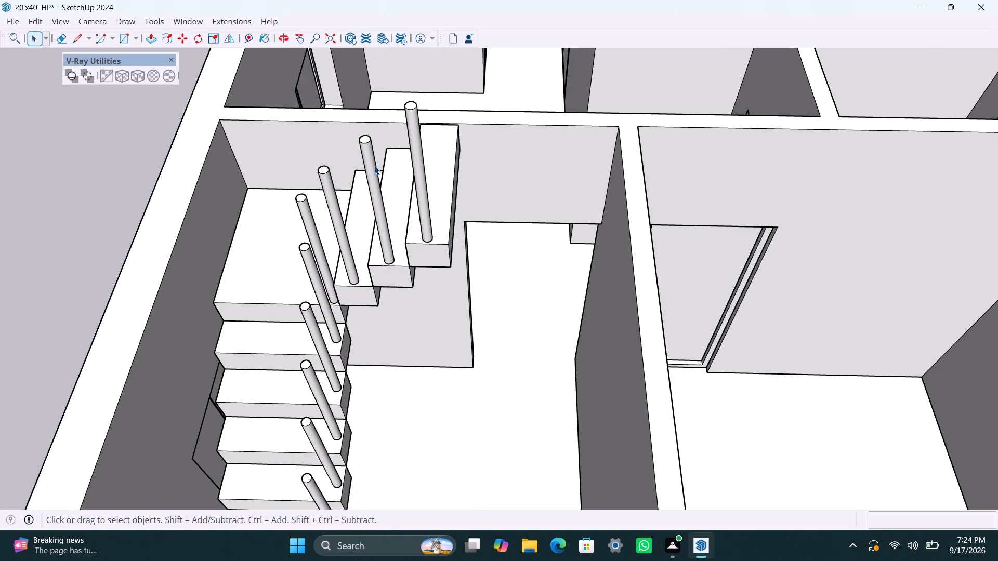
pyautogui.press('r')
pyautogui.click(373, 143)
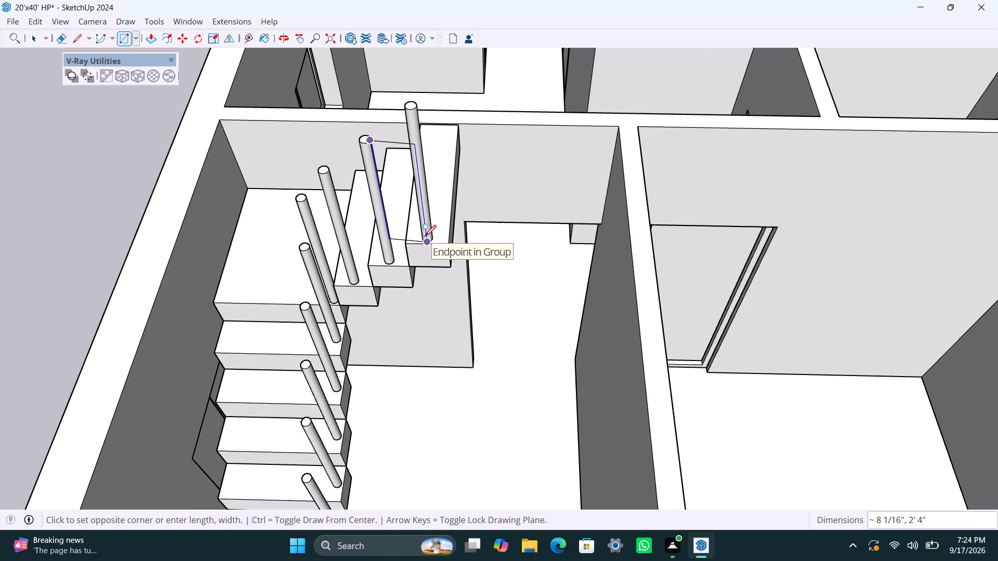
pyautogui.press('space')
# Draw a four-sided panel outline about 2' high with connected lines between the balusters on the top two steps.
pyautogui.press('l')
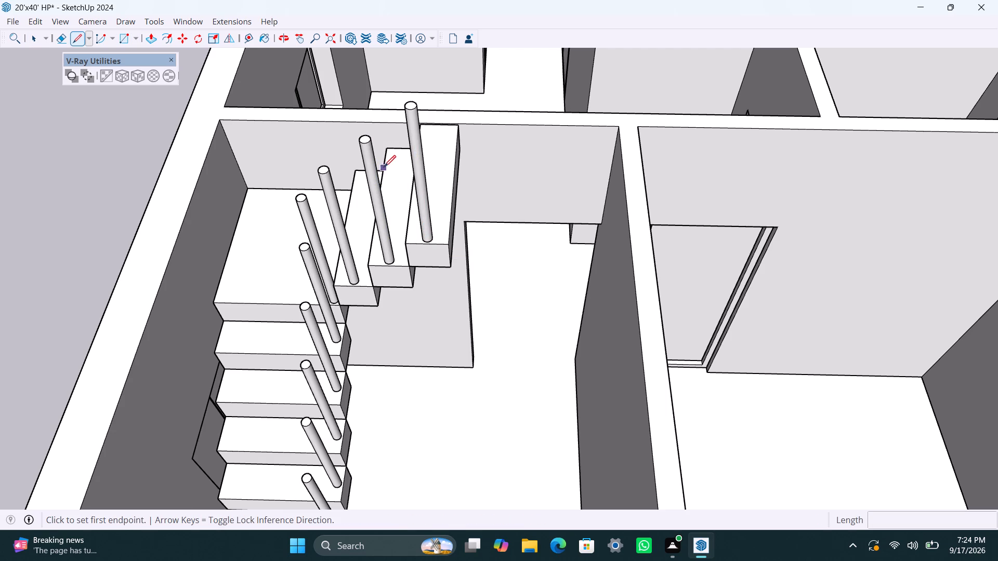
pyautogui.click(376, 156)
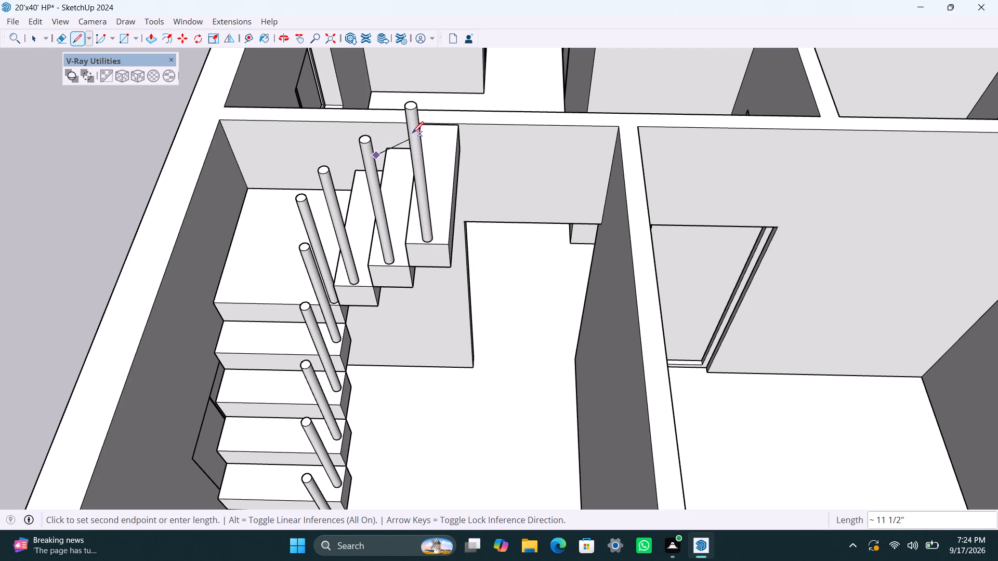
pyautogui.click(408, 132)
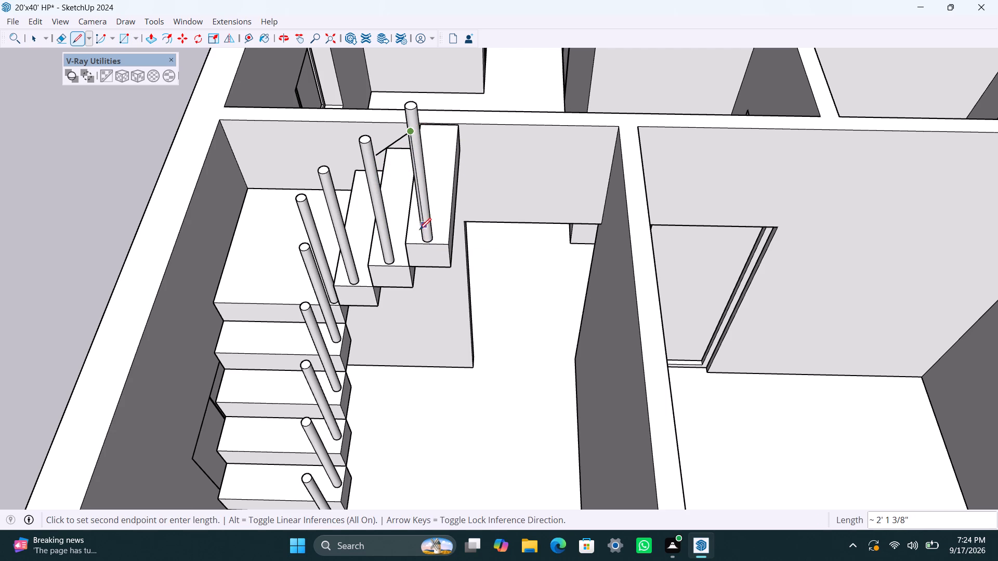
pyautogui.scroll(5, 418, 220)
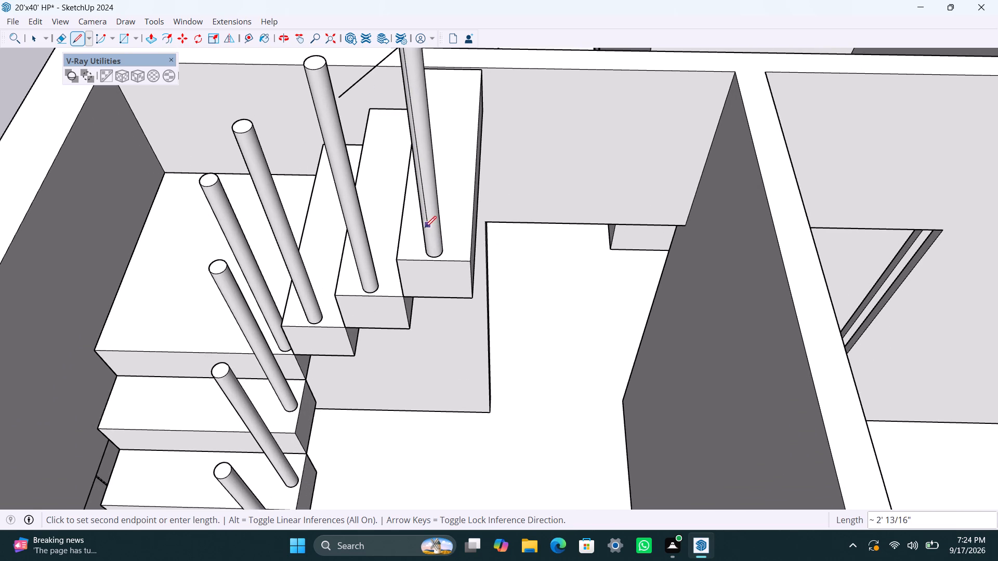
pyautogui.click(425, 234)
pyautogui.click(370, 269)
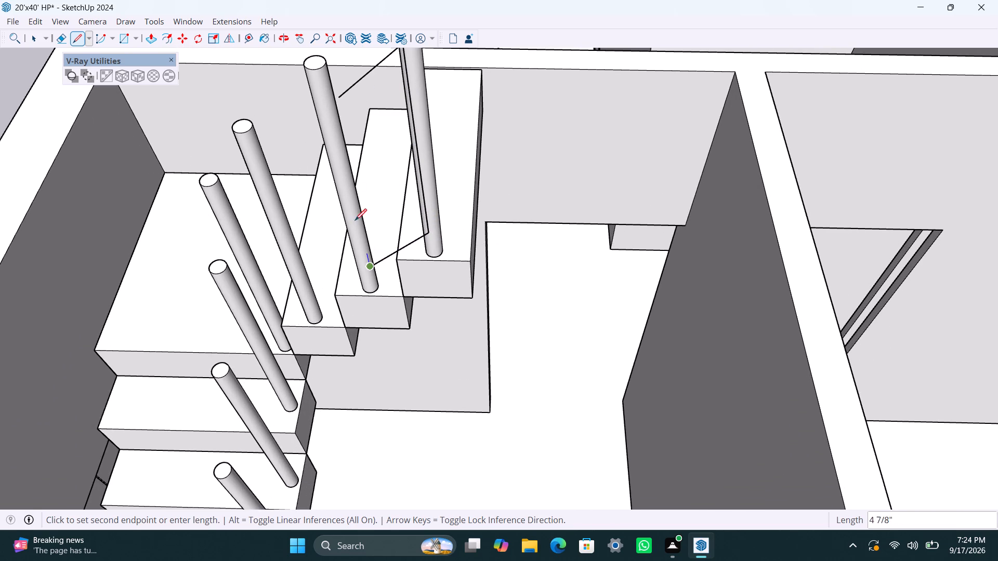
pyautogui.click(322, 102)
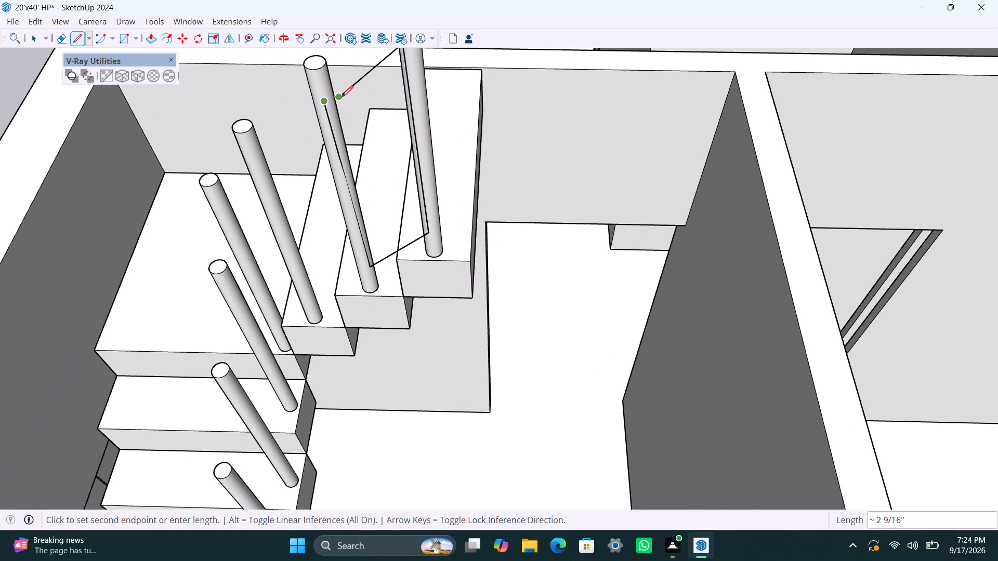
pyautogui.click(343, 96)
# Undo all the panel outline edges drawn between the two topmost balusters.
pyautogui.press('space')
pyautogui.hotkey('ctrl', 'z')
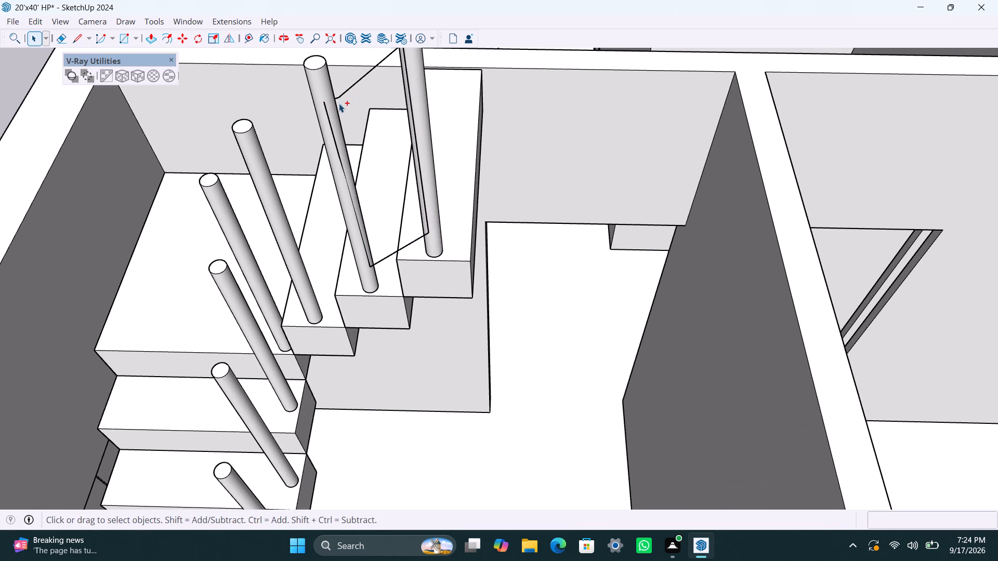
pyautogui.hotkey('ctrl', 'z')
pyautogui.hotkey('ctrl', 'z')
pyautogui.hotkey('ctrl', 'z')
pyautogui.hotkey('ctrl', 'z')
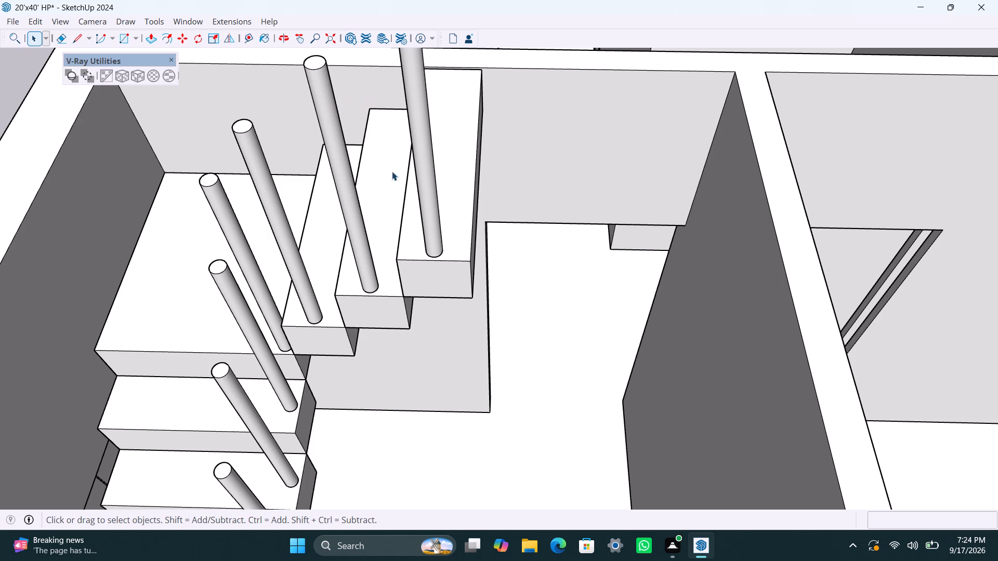
# Save the model.
pyautogui.scroll(-19, 441, 314)
pyautogui.hotkey('ctrl', 's')
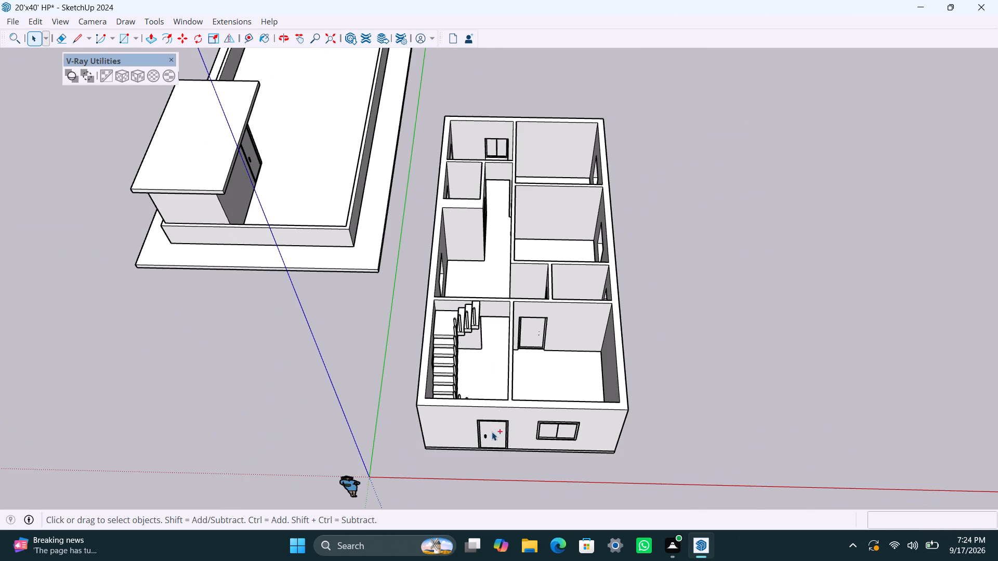
# Move the roof group onto the house, snapping its slab's lower front corner to the top front wall corner beside the window.
pyautogui.press('space')
pyautogui.click(312, 244)
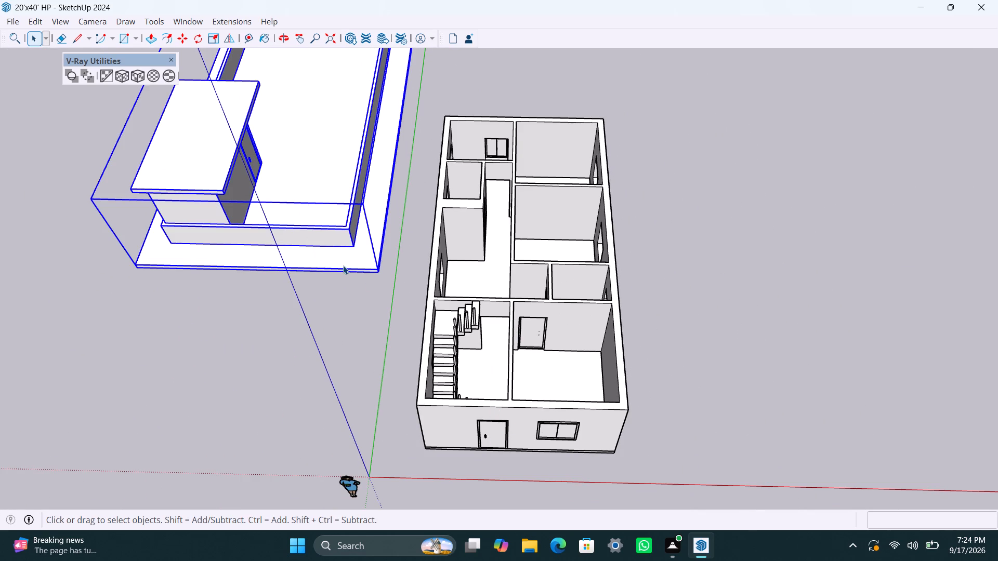
pyautogui.press('m')
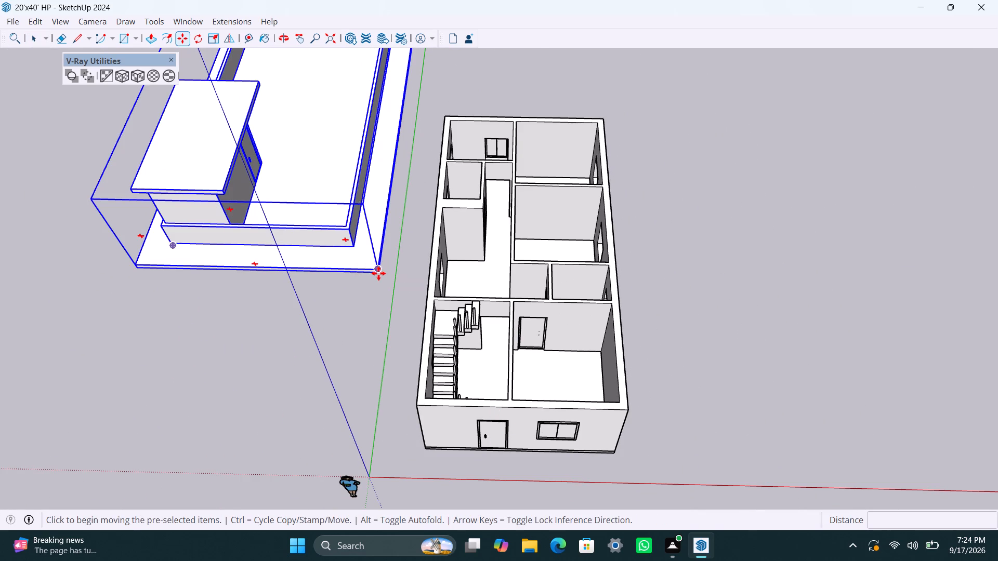
pyautogui.click(379, 273)
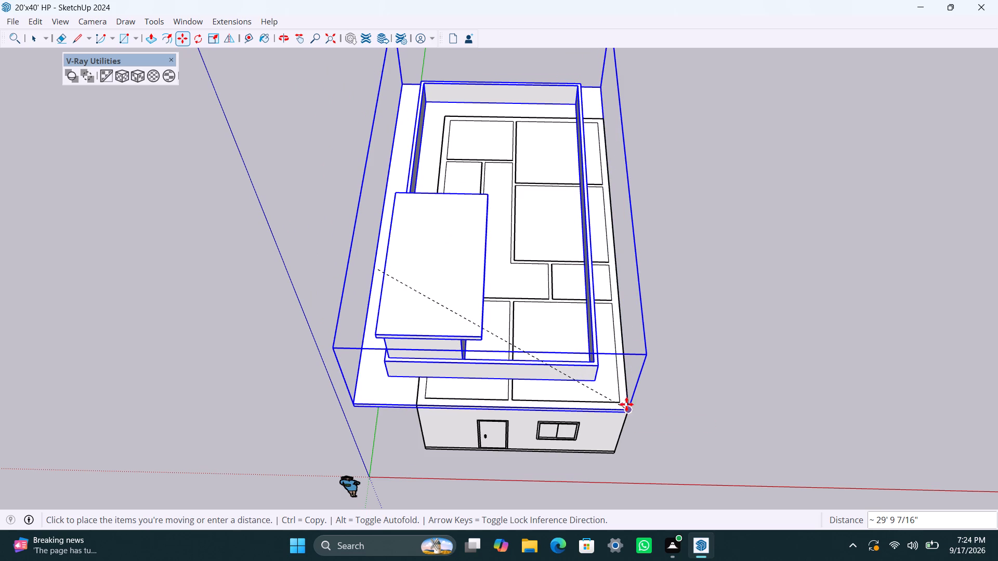
pyautogui.click(627, 393)
pyautogui.scroll(4, 634, 400)
pyautogui.moveTo(629, 396); pyautogui.dragTo(532, 280, button='middle')
pyautogui.scroll(12, 569, 388)
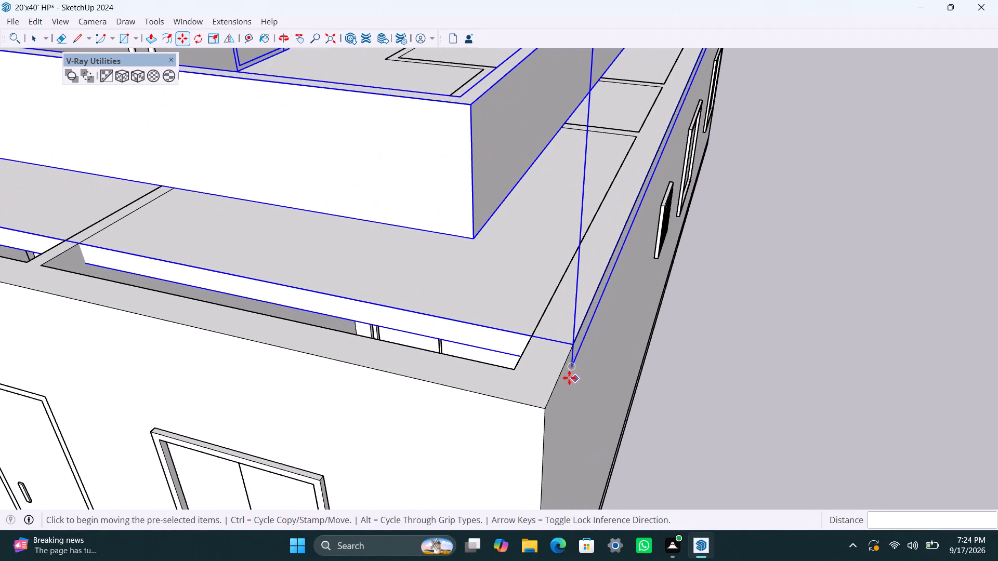
pyautogui.click(571, 365)
pyautogui.click(545, 409)
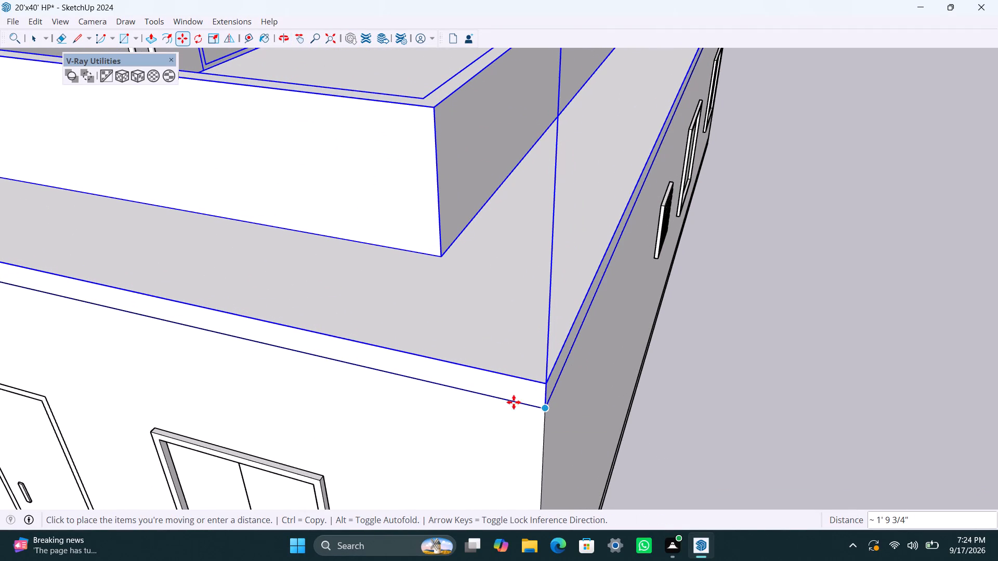
# Move the roof group 3' forward along the green axis, out past the front wall.
pyautogui.scroll(-5, 501, 391)
pyautogui.click(536, 406)
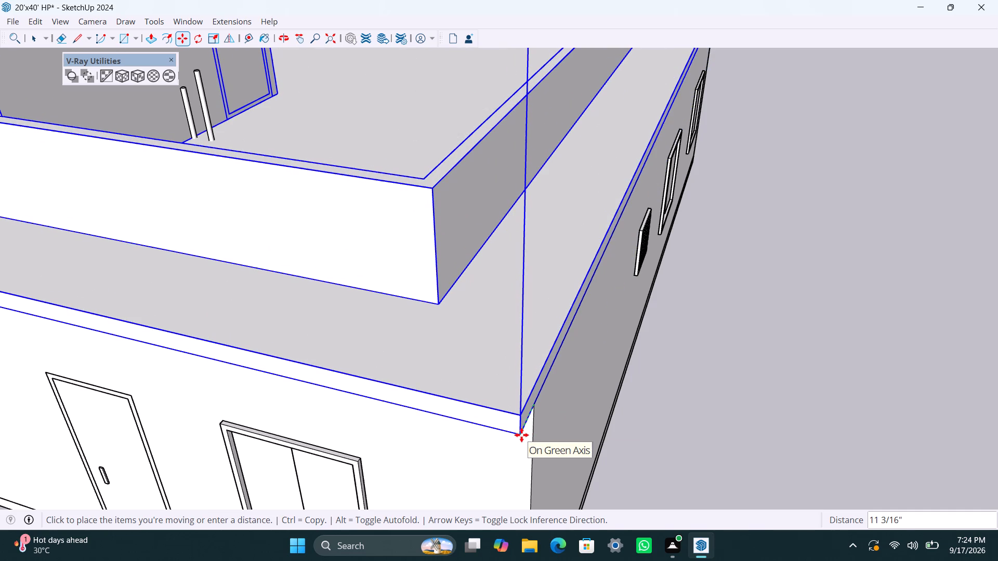
pyautogui.write("3'")
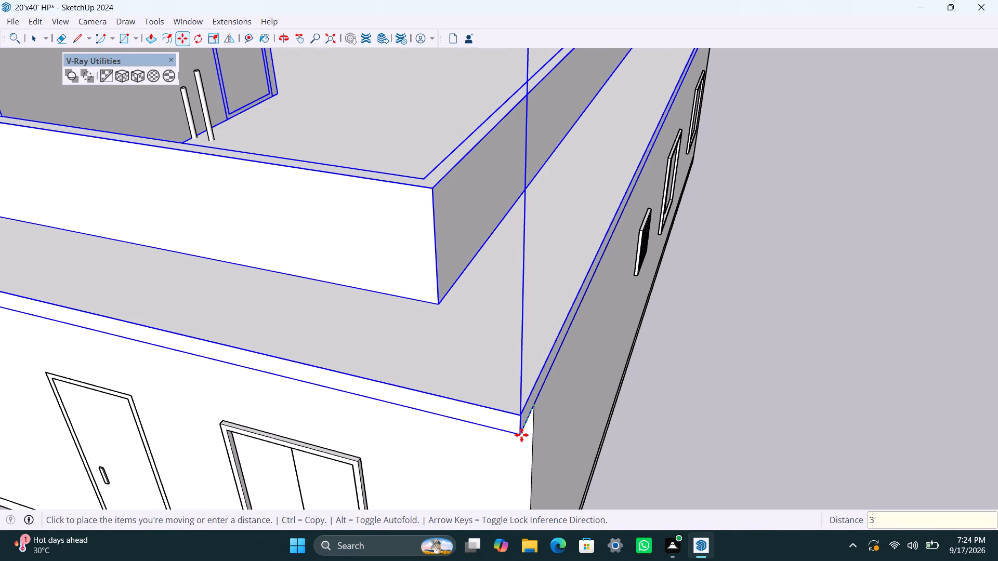
pyautogui.press('Return')
# Move the roof group 3' along the red axis, out past the side wall nearest the front window.
pyautogui.scroll(-5, 511, 425)
pyautogui.keyDown('shift'); pyautogui.moveTo(500, 371); pyautogui.dragTo(469, 205, button='middle'); pyautogui.keyUp('shift')
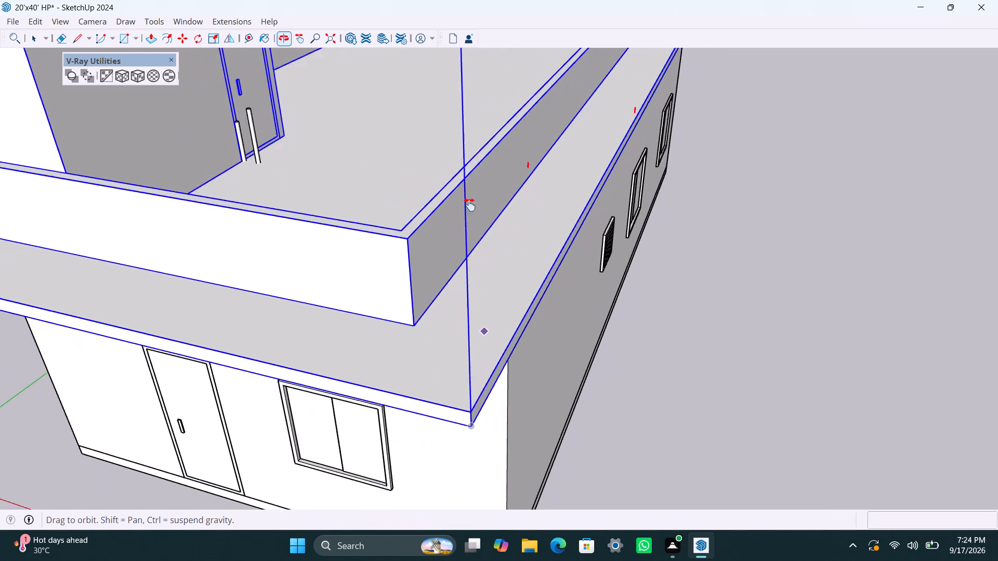
pyautogui.keyDown('shift'); pyautogui.moveTo(469, 205); pyautogui.dragTo(457, 151, button='middle'); pyautogui.keyUp('shift')
pyautogui.scroll(1, 450, 235)
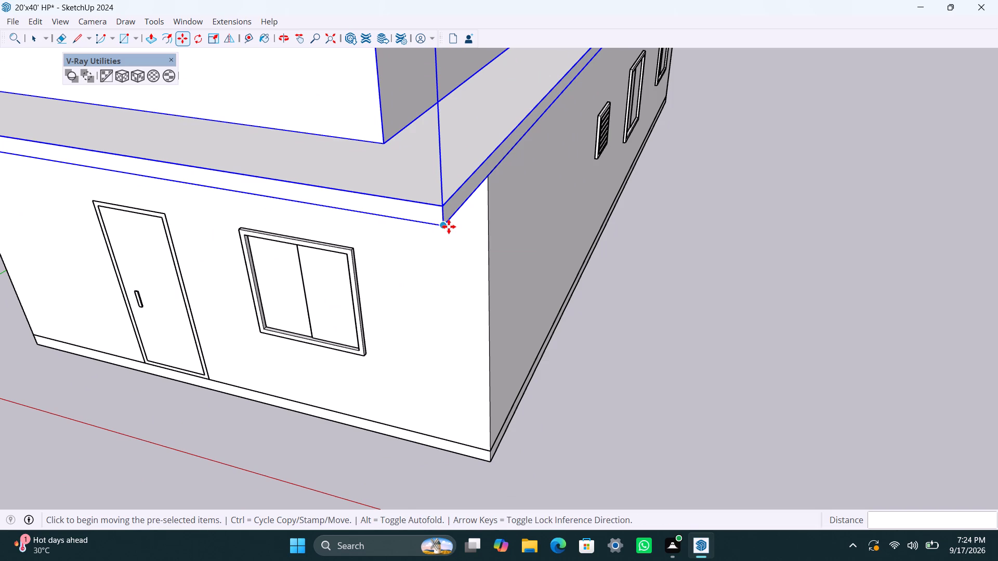
pyautogui.click(448, 225)
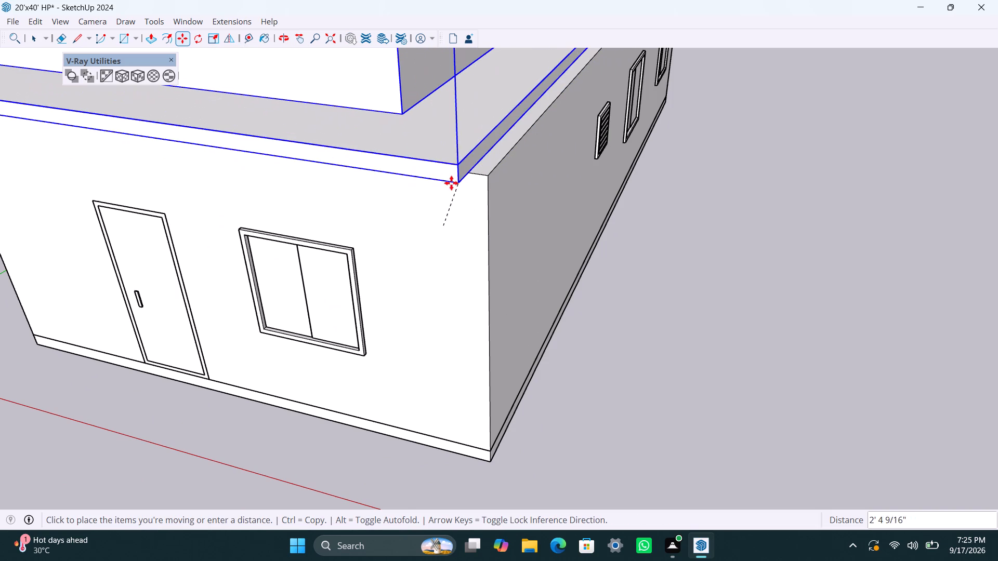
pyautogui.press('Escape')
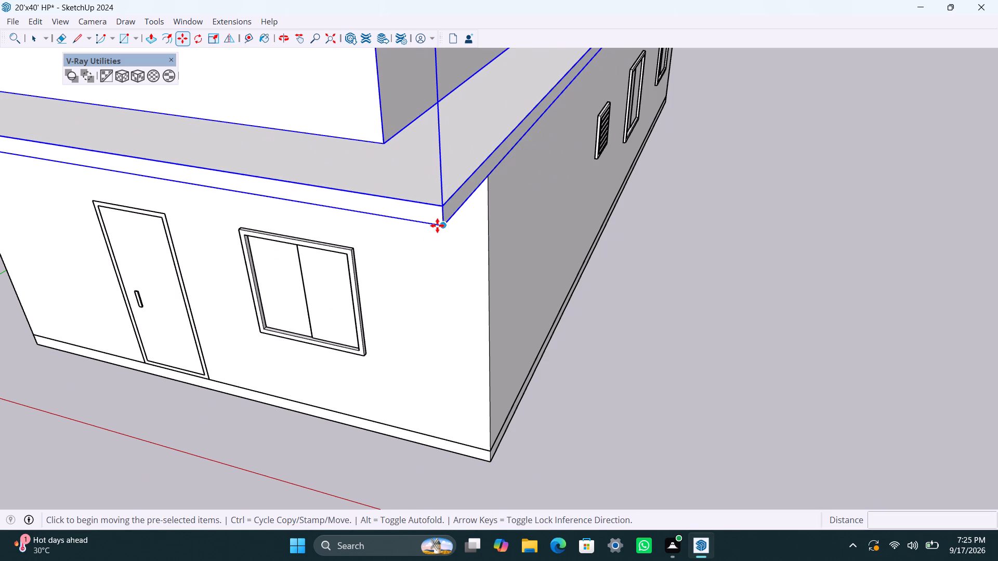
pyautogui.click(438, 225)
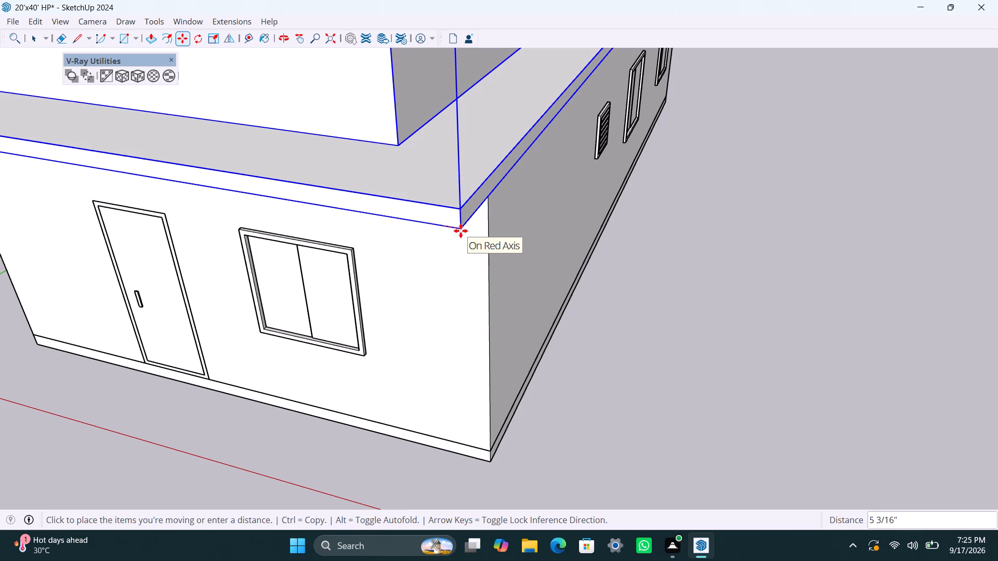
pyautogui.write("3'")
pyautogui.press('Return')
pyautogui.press('space')
# Deselect the roof group and save the model.
pyautogui.scroll(-3, 379, 275)
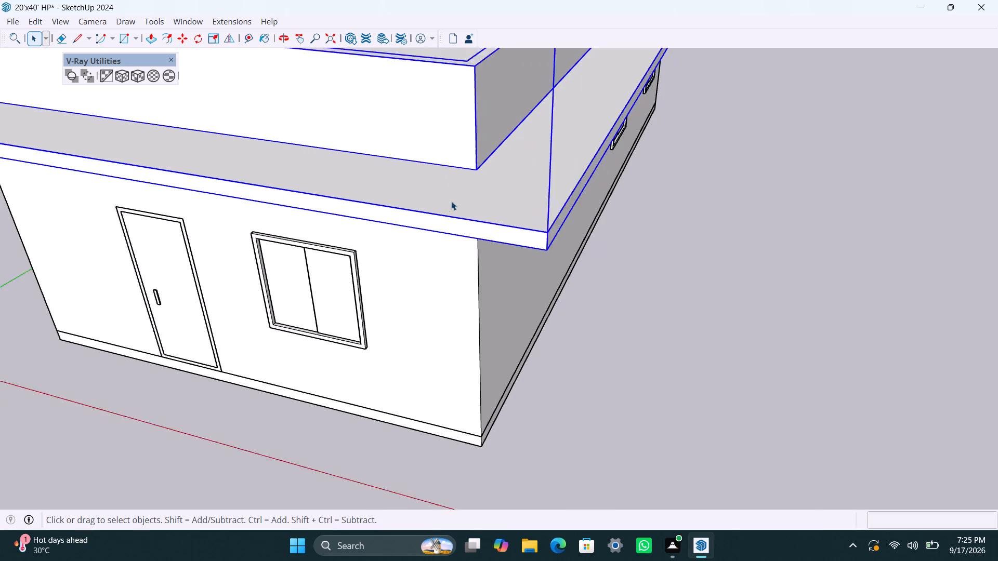
pyautogui.scroll(-8, 451, 201)
pyautogui.hotkey('ctrl', 's')
pyautogui.press('space')
pyautogui.click(701, 258)
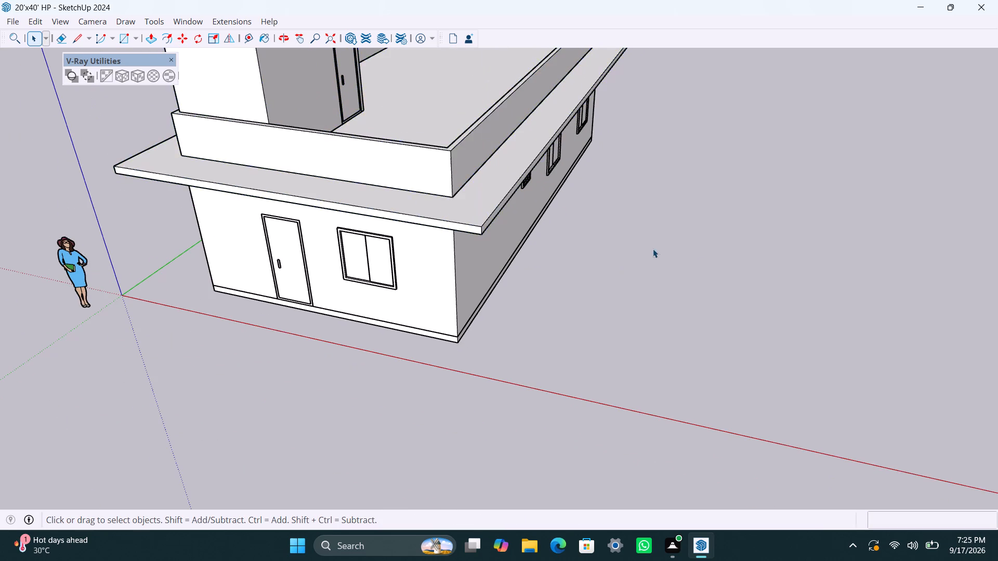
pyautogui.scroll(-5, 480, 231)
pyautogui.moveTo(628, 213); pyautogui.dragTo(526, 349, button='middle')
pyautogui.hotkey('ctrl', 's')
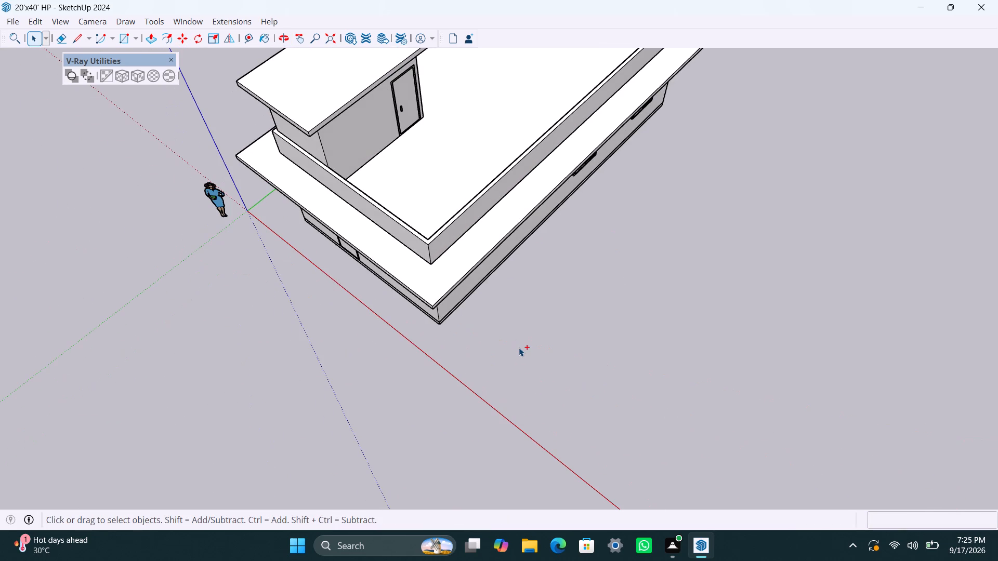
# Examine the house with its roof in place from the side and the front.
pyautogui.scroll(-5, 526, 329)
pyautogui.moveTo(693, 284); pyautogui.dragTo(344, 258, button='middle')
pyautogui.moveTo(425, 269); pyautogui.dragTo(347, 259)
pyautogui.scroll(-5, 597, 278)
pyautogui.moveTo(543, 293); pyautogui.dragTo(688, 294, button='middle')
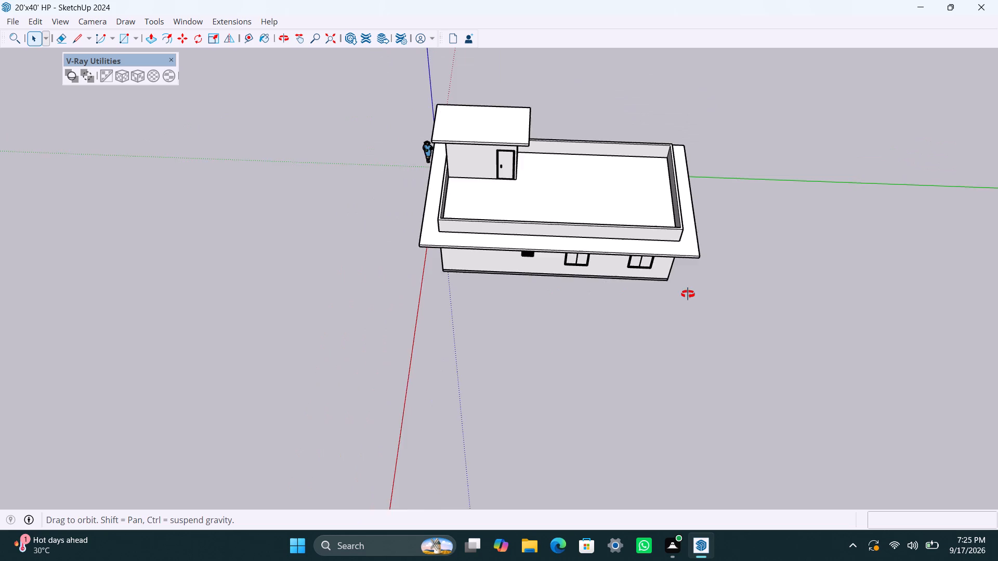
pyautogui.moveTo(688, 294); pyautogui.dragTo(946, 271, button='middle')
pyautogui.scroll(-4, 499, 307)
pyautogui.moveTo(446, 328); pyautogui.dragTo(507, 338, button='middle')
pyautogui.scroll(6, 505, 305)
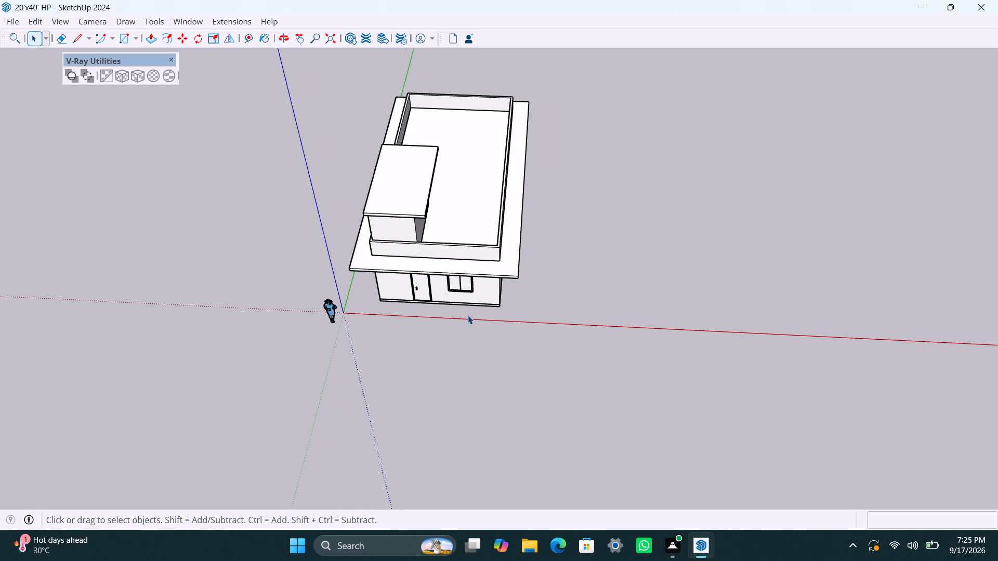
# Place a guide 3' outward from the base of the side wall nearest the front window.
pyautogui.scroll(6, 468, 315)
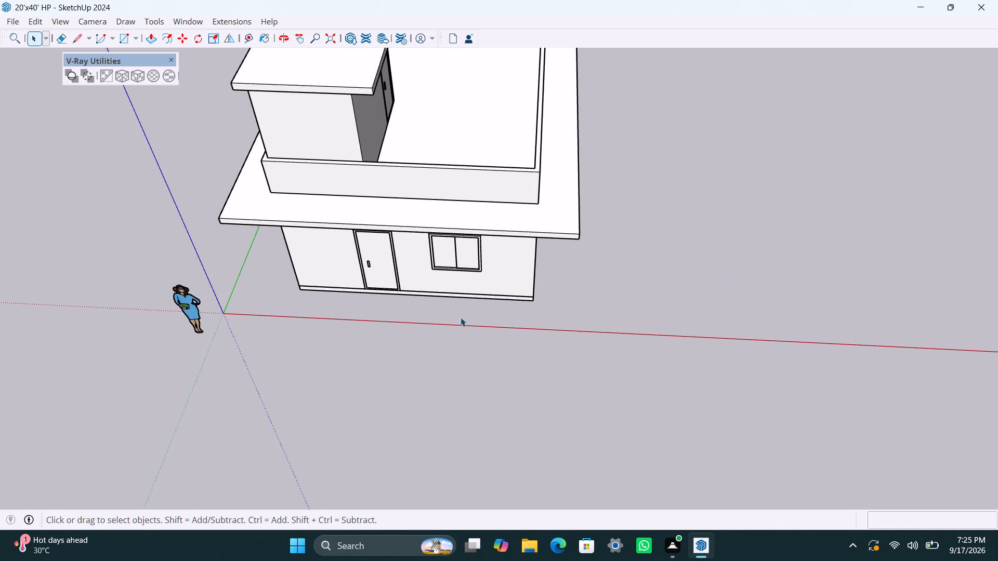
pyautogui.keyDown('shift'); pyautogui.moveTo(481, 320); pyautogui.dragTo(639, 361, button='middle'); pyautogui.keyUp('shift')
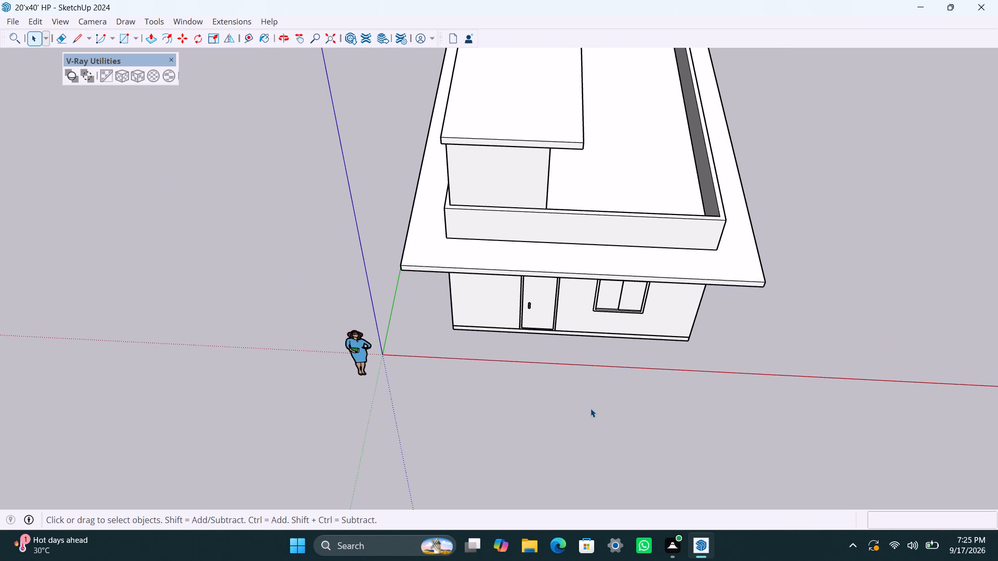
pyautogui.scroll(2, 564, 383)
pyautogui.scroll(-3, 678, 355)
pyautogui.keyDown('shift'); pyautogui.moveTo(714, 375); pyautogui.dragTo(611, 397, button='middle'); pyautogui.keyUp('shift')
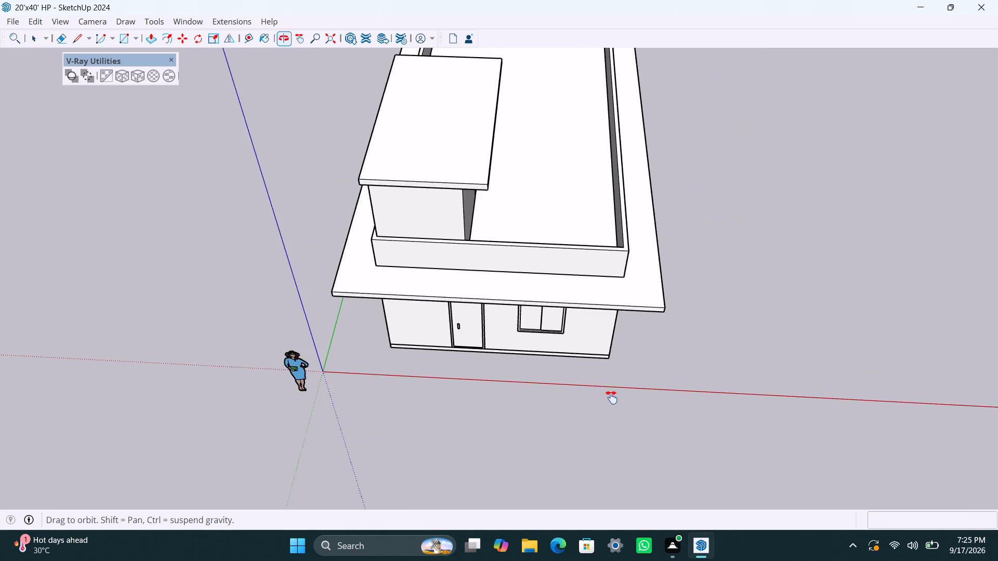
pyautogui.keyDown('shift'); pyautogui.moveTo(611, 397); pyautogui.dragTo(529, 389, button='middle'); pyautogui.keyUp('shift')
pyautogui.scroll(3, 551, 383)
pyautogui.moveTo(610, 349); pyautogui.dragTo(418, 345, button='middle')
pyautogui.scroll(6, 485, 341)
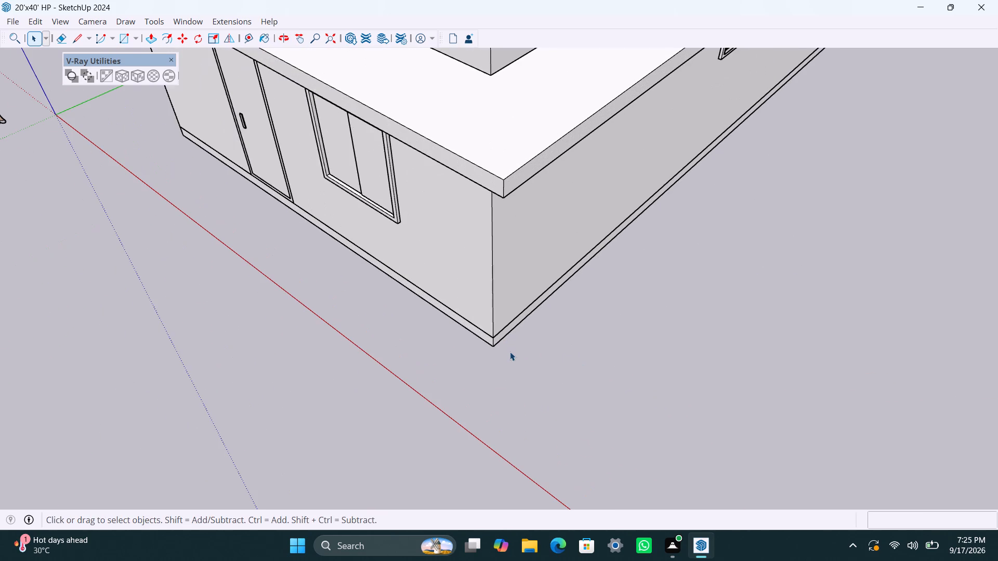
pyautogui.press('t')
pyautogui.click(522, 325)
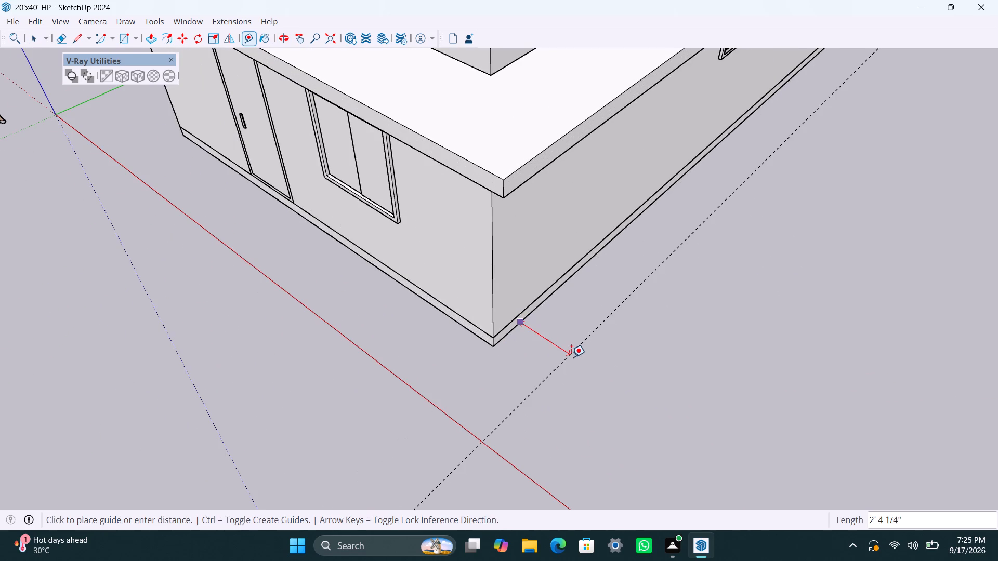
pyautogui.write("3'")
pyautogui.press('Return')
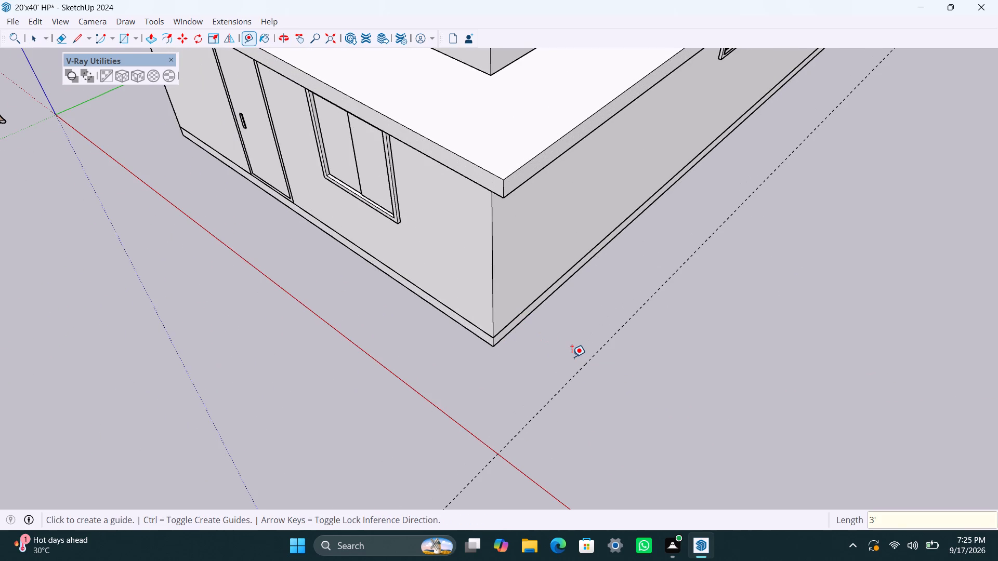
# Place a guide 6' out from the base of the front wall.
pyautogui.click(479, 341)
pyautogui.write("6'")
pyautogui.press('Return')
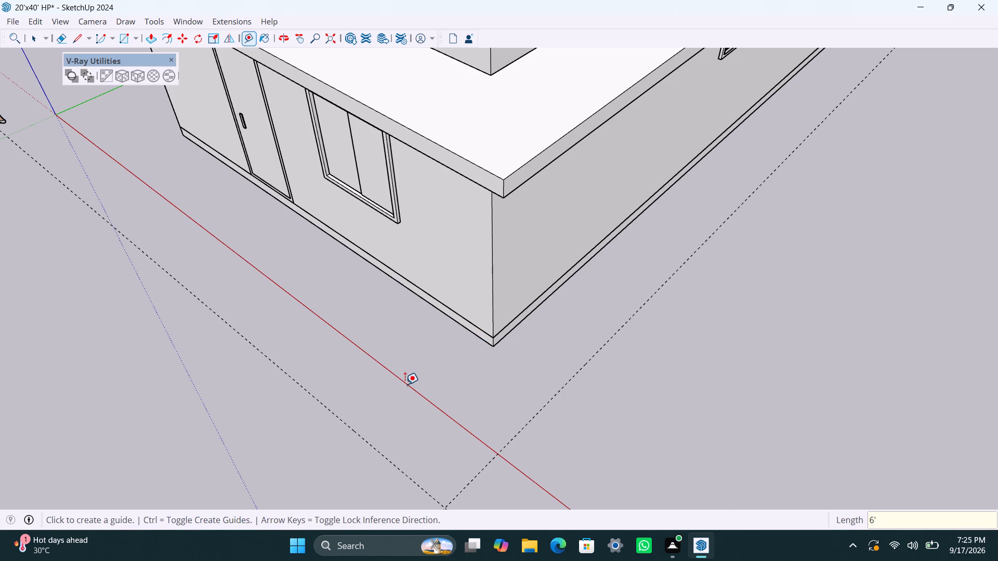
# Place a guide 3' outward from the base of the rear wall.
pyautogui.scroll(-19, 554, 408)
pyautogui.moveTo(909, 315); pyautogui.dragTo(596, 309, button='middle')
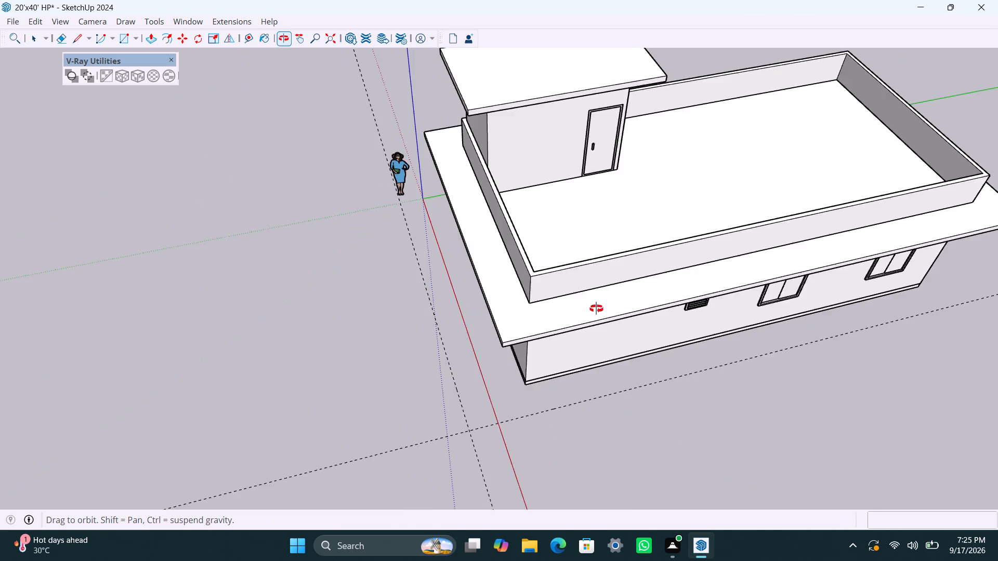
pyautogui.moveTo(596, 309); pyautogui.dragTo(523, 303, button='middle')
pyautogui.scroll(-4, 528, 437)
pyautogui.moveTo(562, 441); pyautogui.dragTo(328, 231, button='middle')
pyautogui.scroll(3, 517, 316)
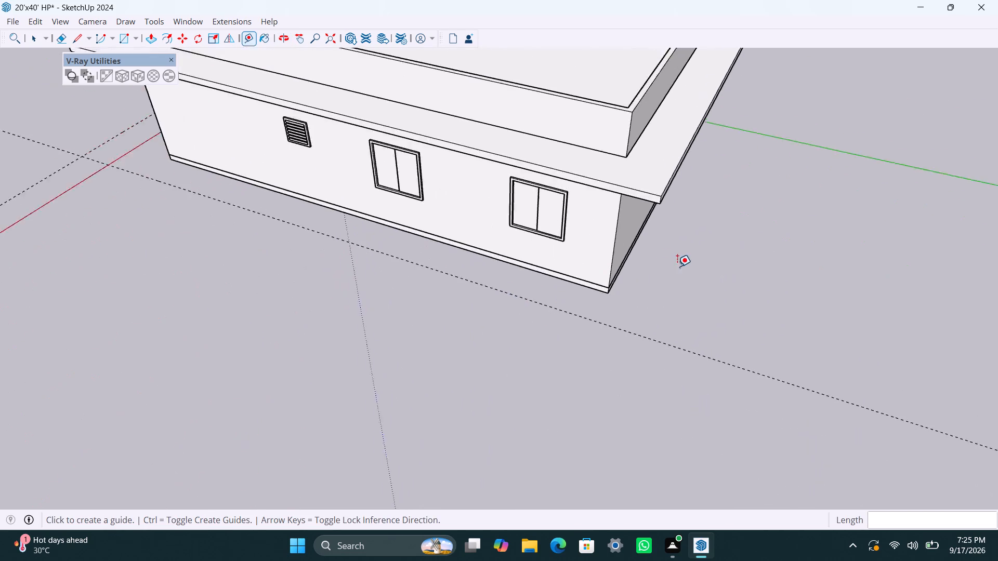
pyautogui.scroll(7, 677, 266)
pyautogui.click(611, 287)
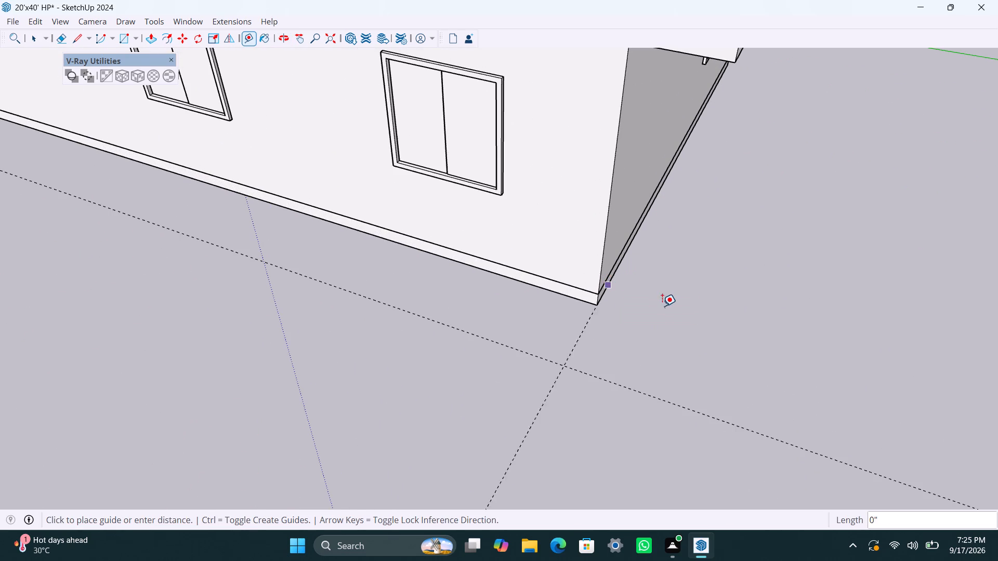
pyautogui.write("3'")
pyautogui.press('Return')
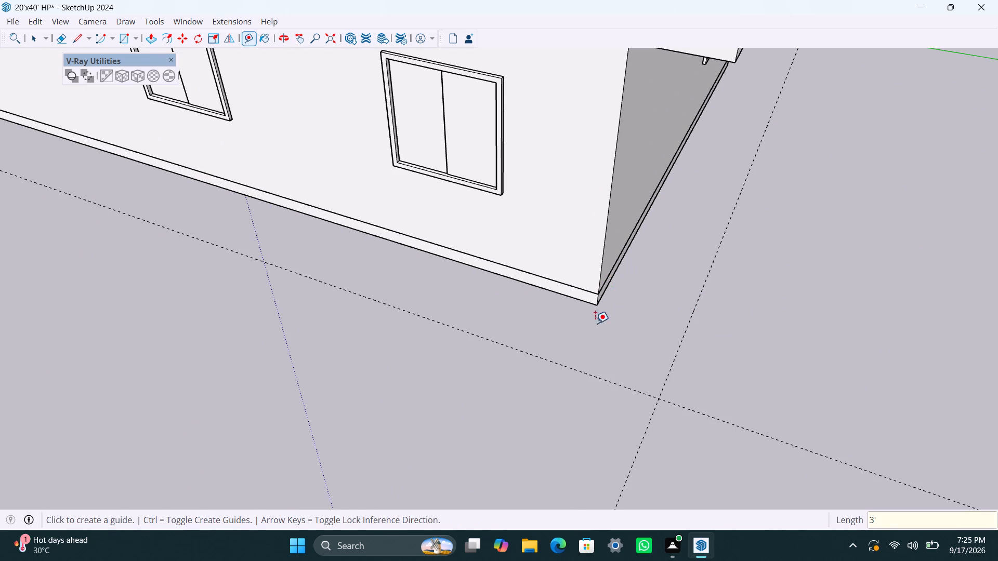
# Place a guide 3' outward from the base of the remaining side wall, the one with four windows.
pyautogui.scroll(-19, 601, 332)
pyautogui.moveTo(904, 256); pyautogui.dragTo(241, 331, button='middle')
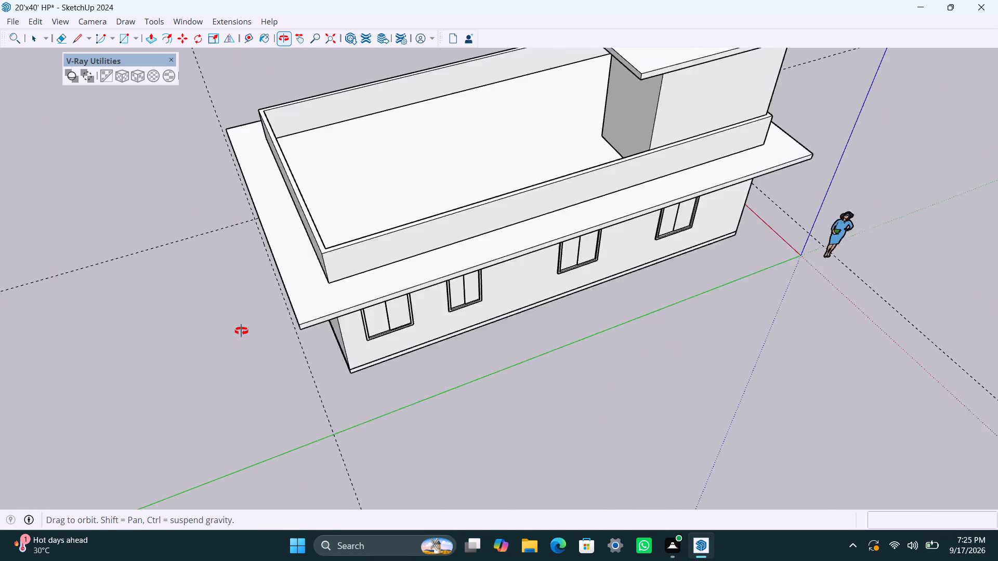
pyautogui.moveTo(241, 331); pyautogui.dragTo(232, 320, button='middle')
pyautogui.scroll(7, 376, 391)
pyautogui.moveTo(371, 357); pyautogui.dragTo(372, 366)
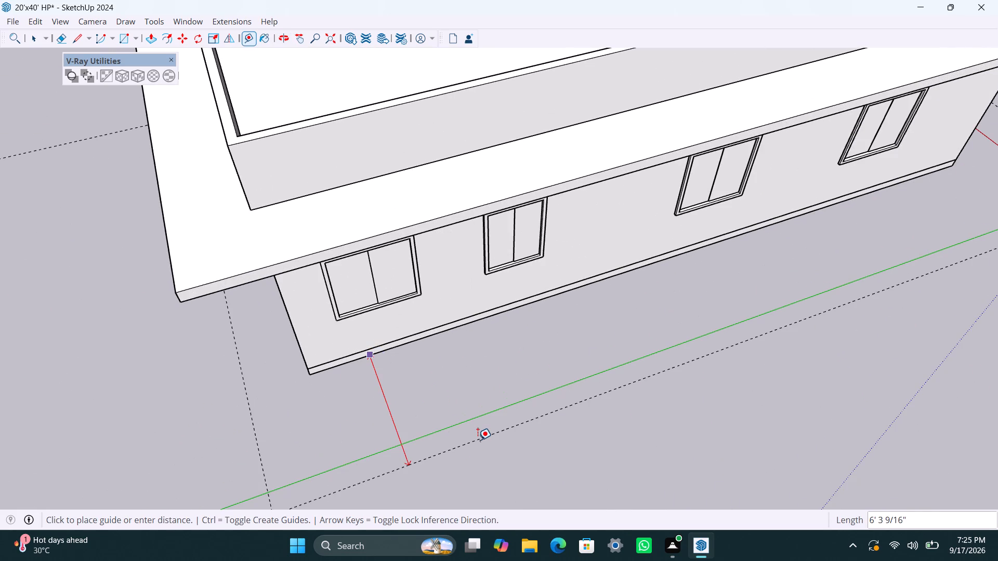
pyautogui.write("3'")
pyautogui.press('Return')
pyautogui.press('space')
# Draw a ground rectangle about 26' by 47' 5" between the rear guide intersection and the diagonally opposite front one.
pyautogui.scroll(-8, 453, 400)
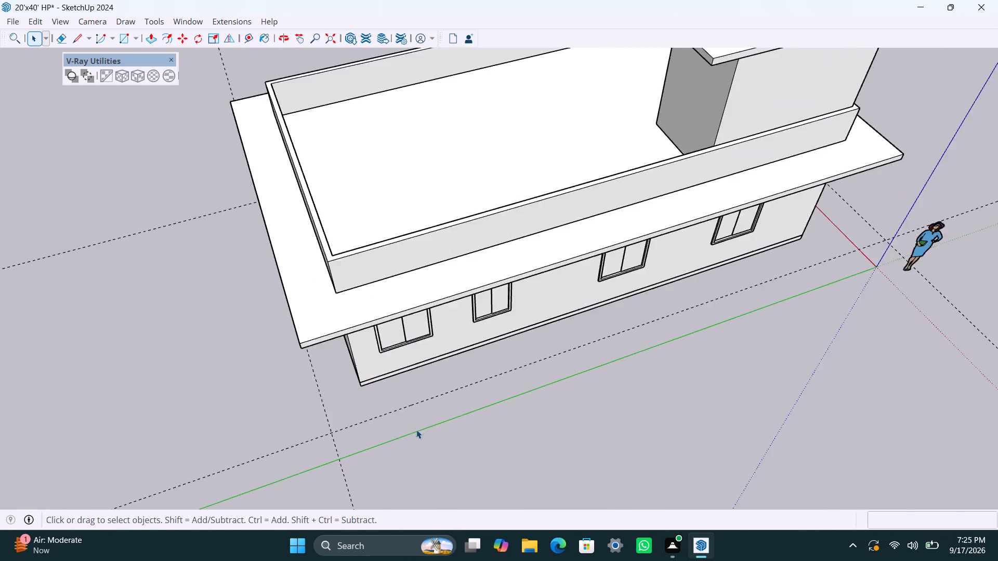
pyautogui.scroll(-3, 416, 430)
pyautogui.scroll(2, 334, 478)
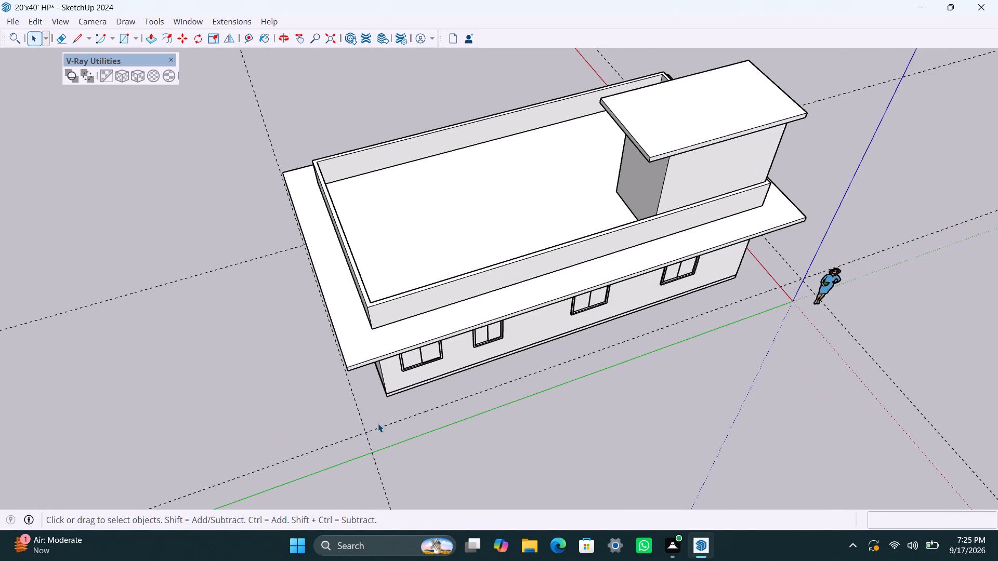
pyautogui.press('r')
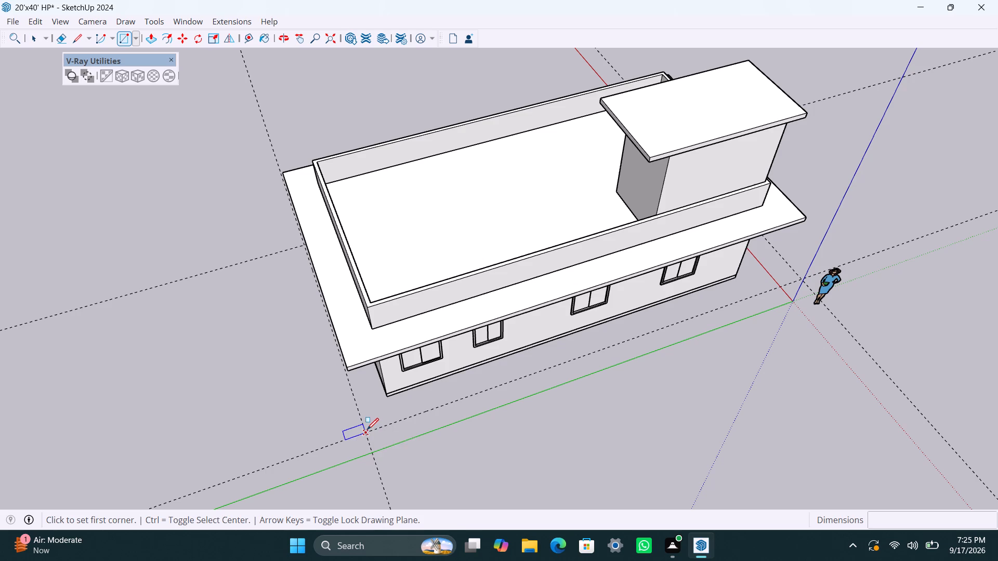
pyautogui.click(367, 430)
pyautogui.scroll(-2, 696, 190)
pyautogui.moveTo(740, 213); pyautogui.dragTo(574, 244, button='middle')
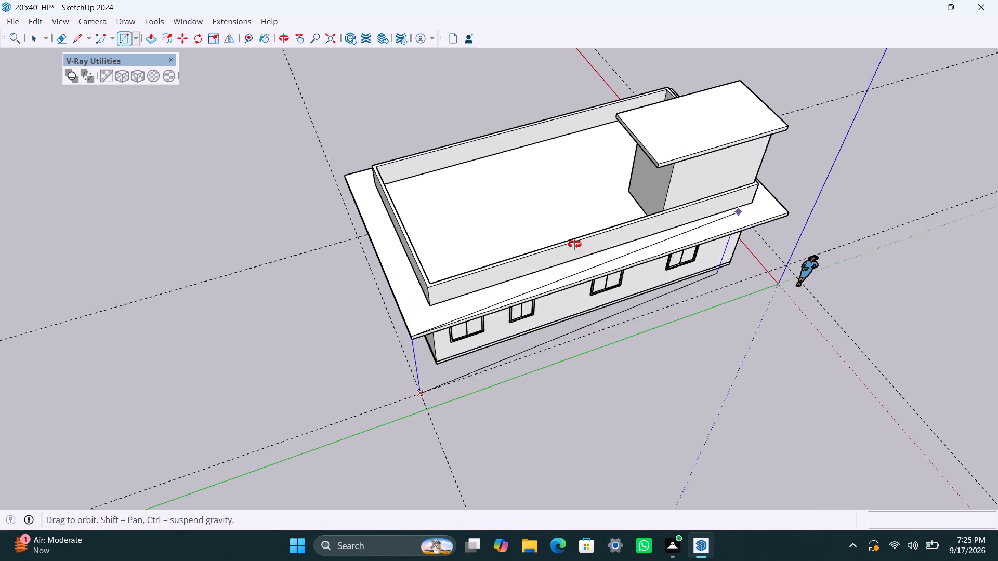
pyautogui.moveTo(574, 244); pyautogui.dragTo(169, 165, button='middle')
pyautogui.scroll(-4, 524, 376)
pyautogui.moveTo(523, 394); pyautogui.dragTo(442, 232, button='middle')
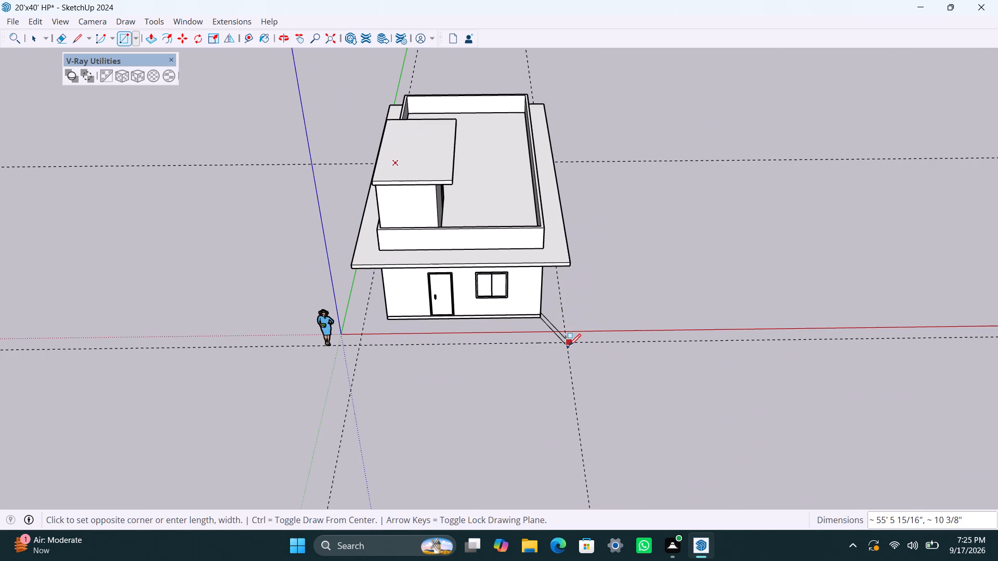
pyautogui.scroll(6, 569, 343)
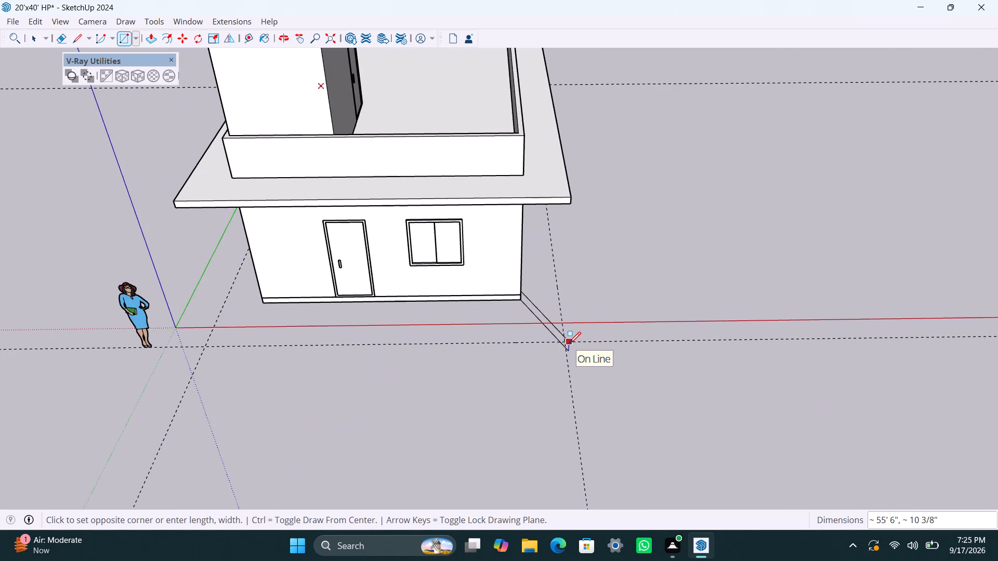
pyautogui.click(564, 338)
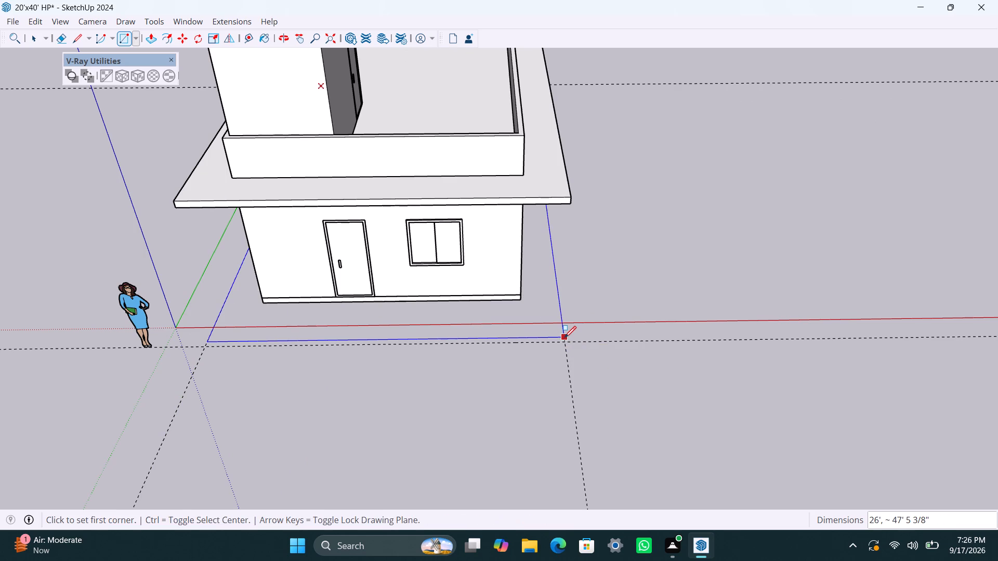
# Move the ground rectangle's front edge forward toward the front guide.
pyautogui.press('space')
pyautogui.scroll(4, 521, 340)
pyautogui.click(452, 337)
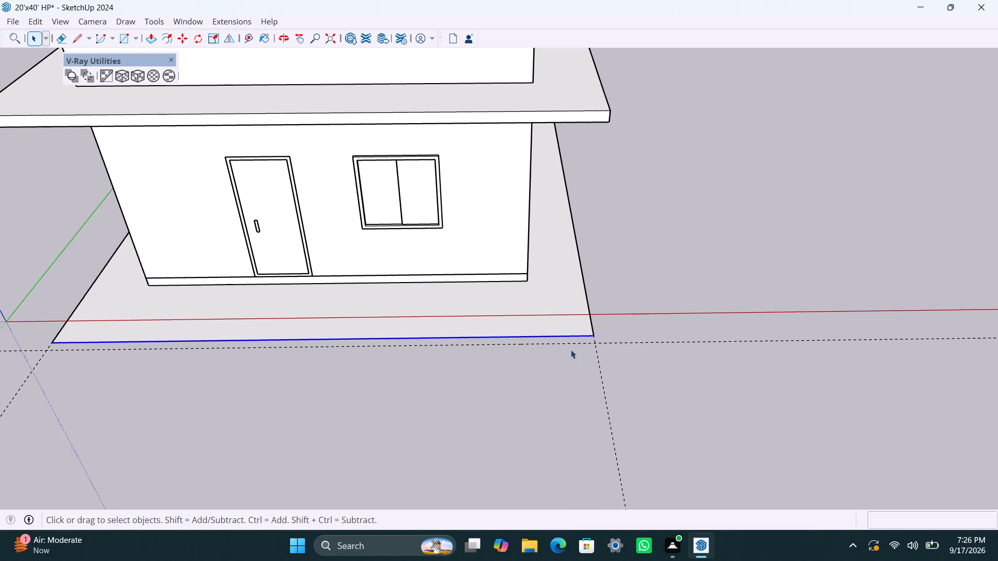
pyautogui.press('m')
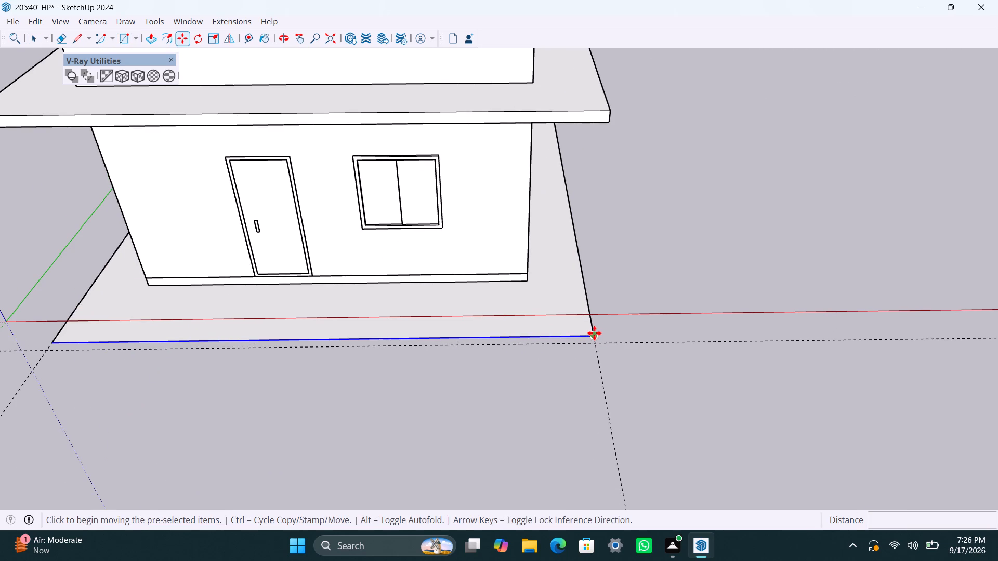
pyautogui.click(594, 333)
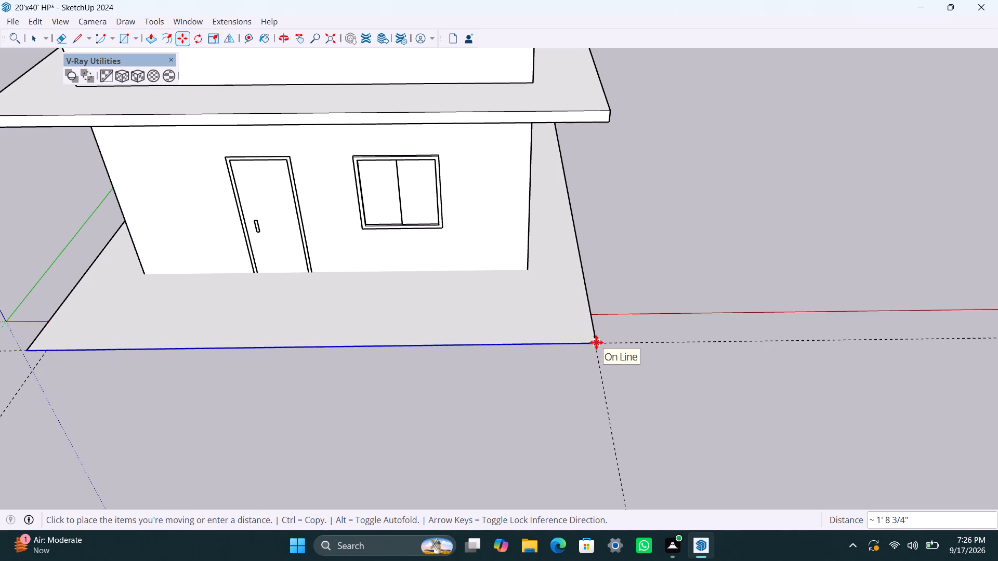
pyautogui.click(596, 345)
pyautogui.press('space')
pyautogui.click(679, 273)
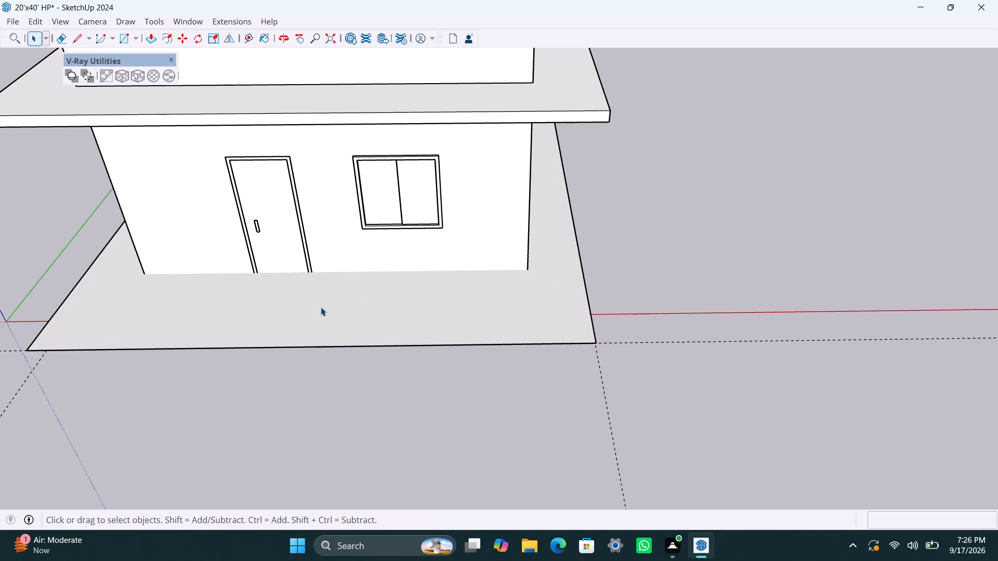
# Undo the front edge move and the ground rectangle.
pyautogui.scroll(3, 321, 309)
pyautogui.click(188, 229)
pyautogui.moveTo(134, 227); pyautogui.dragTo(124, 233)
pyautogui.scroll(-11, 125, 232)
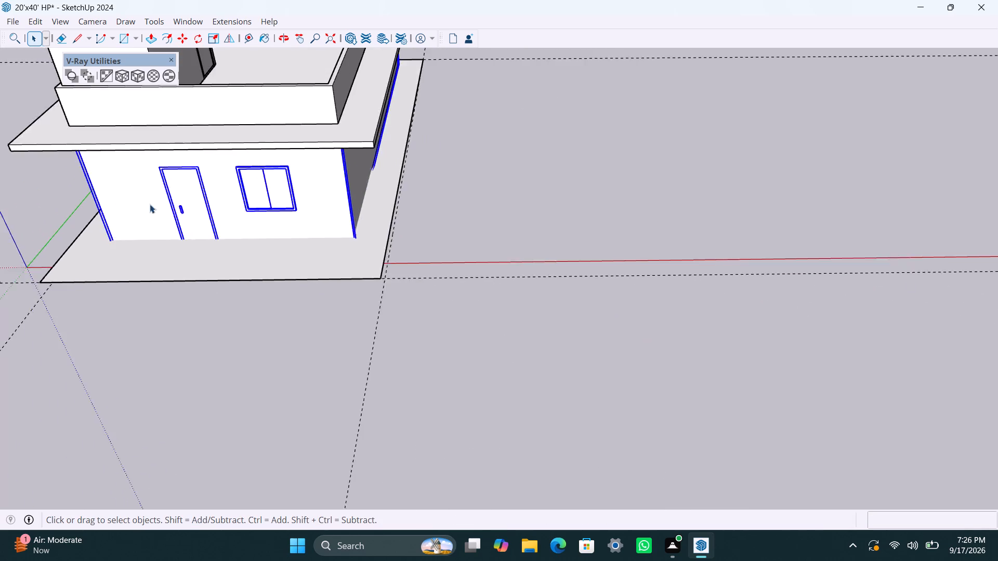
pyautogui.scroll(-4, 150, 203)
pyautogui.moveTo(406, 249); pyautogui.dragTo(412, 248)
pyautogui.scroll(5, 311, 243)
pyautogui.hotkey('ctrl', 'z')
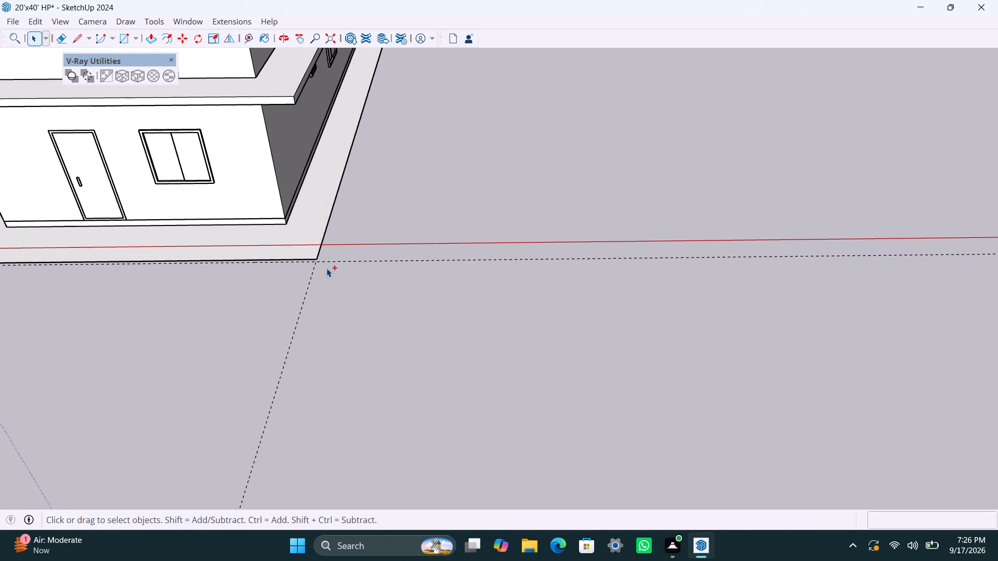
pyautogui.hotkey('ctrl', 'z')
# Select the whole house with its roof, leaving out the human figure, and move it sideways clear of the guides.
pyautogui.scroll(-11, 362, 242)
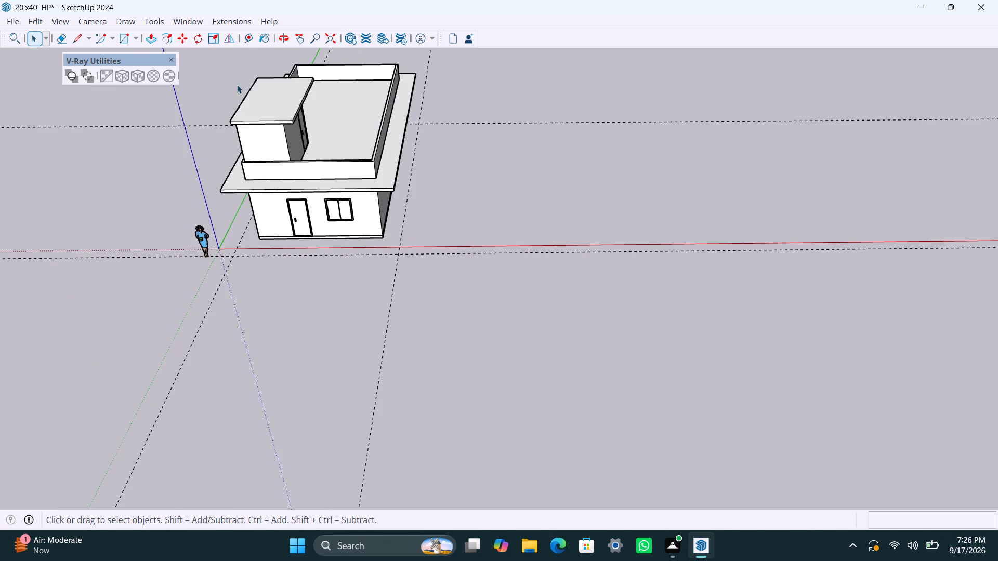
pyautogui.scroll(-4, 244, 243)
pyautogui.moveTo(206, 68); pyautogui.dragTo(484, 290)
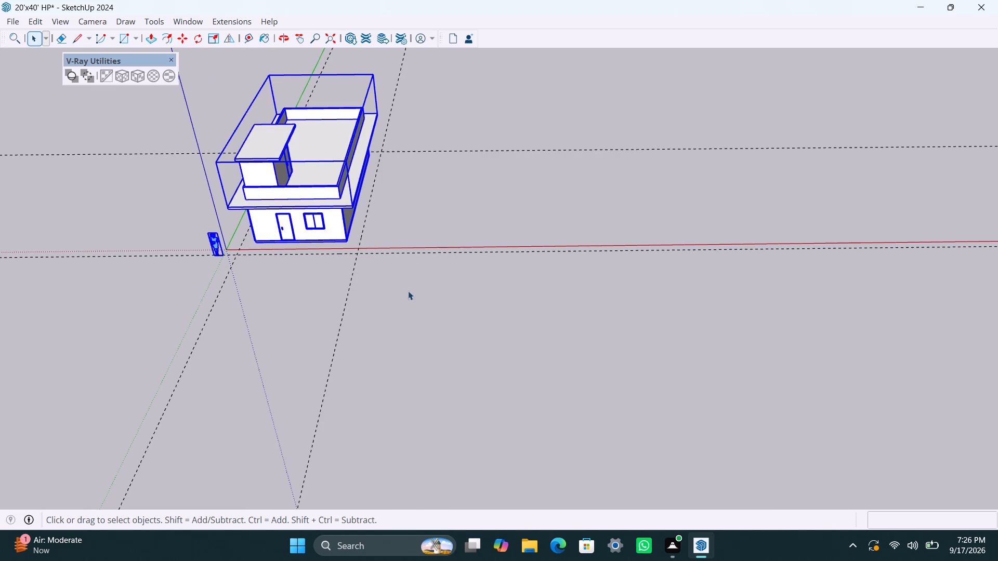
pyautogui.keyDown('shift'); pyautogui.click(214, 238); pyautogui.keyUp('shift')
pyautogui.press('m')
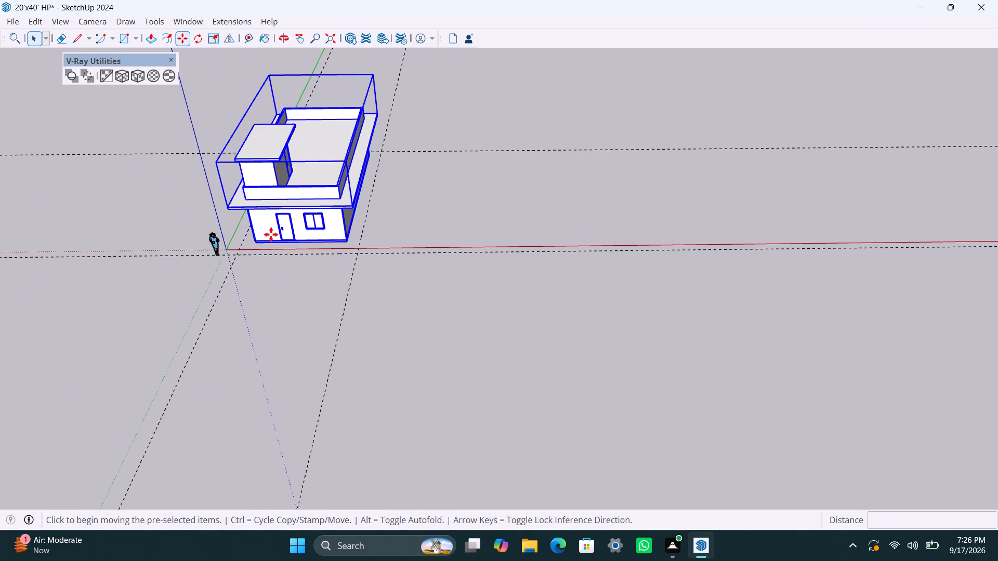
pyautogui.moveTo(342, 239); pyautogui.dragTo(365, 239)
pyautogui.click(576, 221)
pyautogui.press('space')
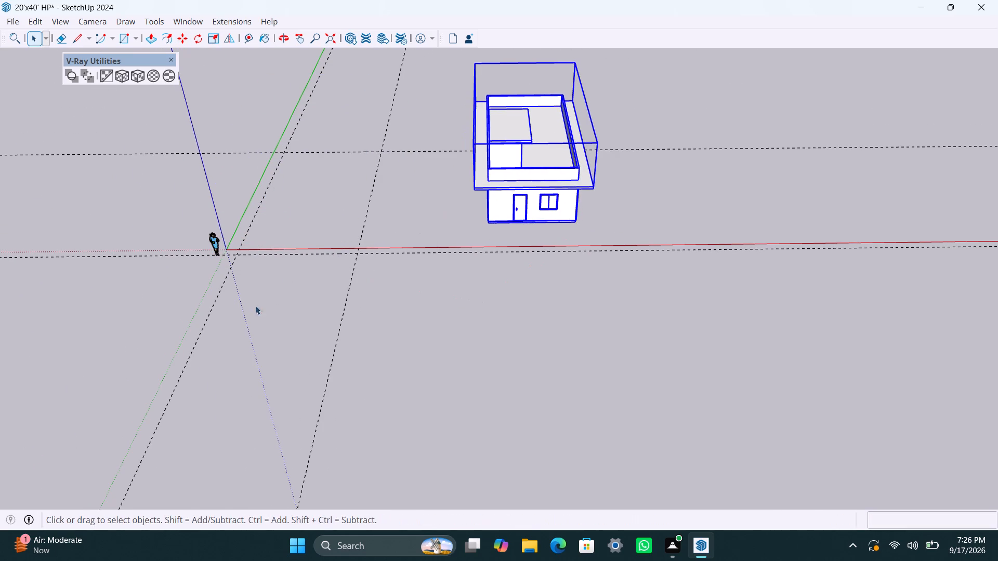
# Draw a ground rectangle about 26' by 46' from the rear guide intersection to where the far side guide meets the red axis.
pyautogui.scroll(2, 266, 310)
pyautogui.moveTo(303, 332); pyautogui.dragTo(415, 399, button='middle')
pyautogui.scroll(3, 320, 353)
pyautogui.scroll(-2, 297, 292)
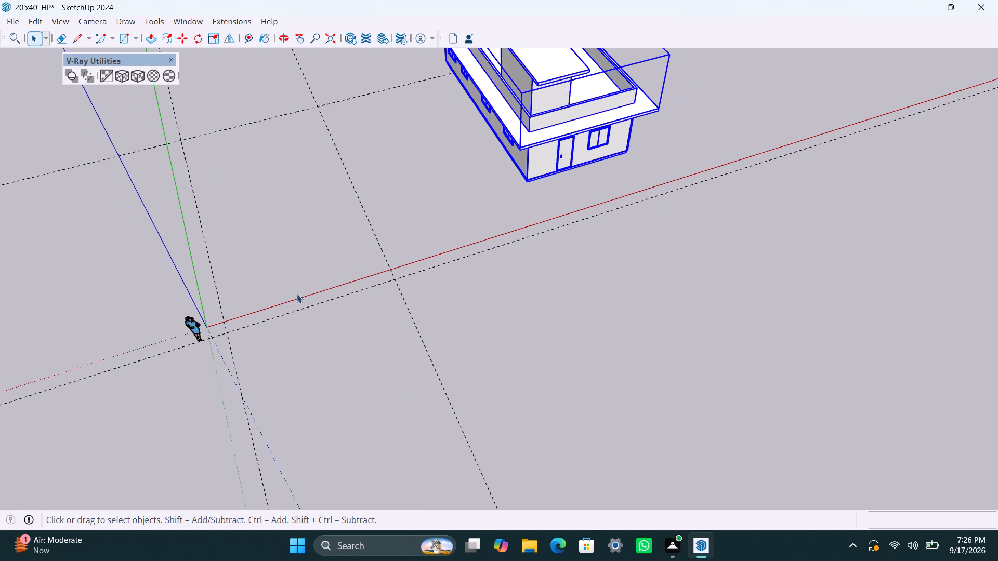
pyautogui.press('r')
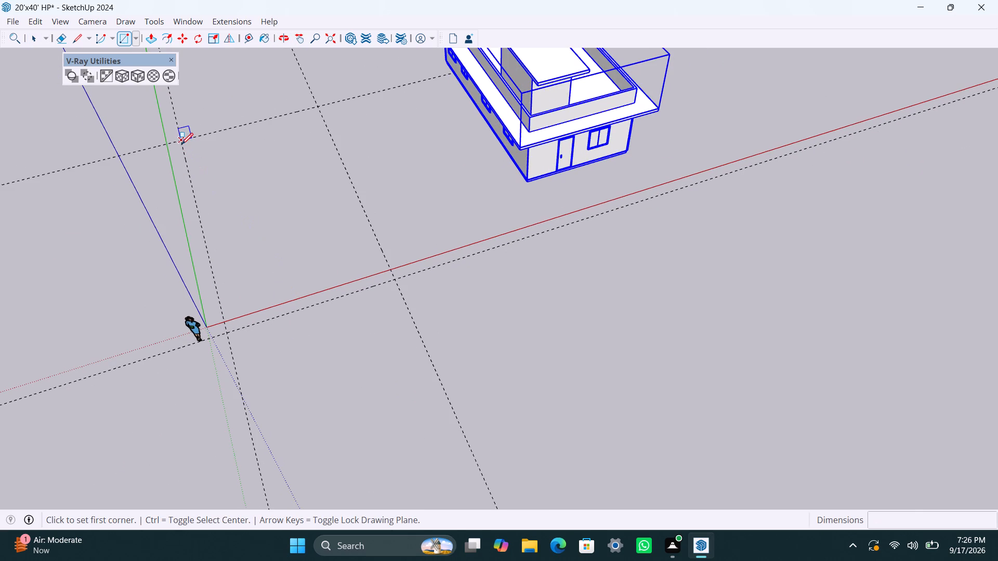
pyautogui.click(181, 144)
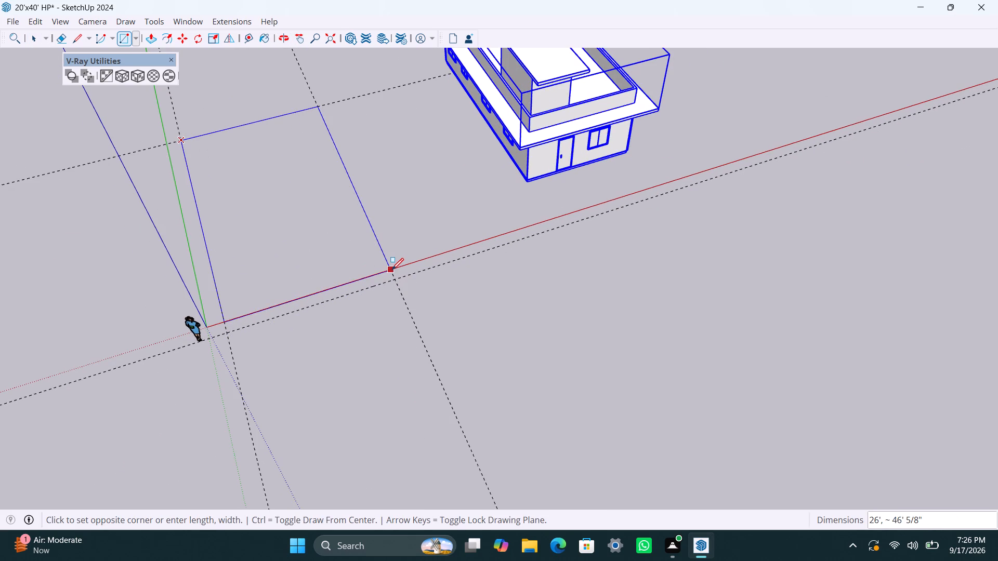
pyautogui.click(392, 270)
pyautogui.press('space')
pyautogui.scroll(4, 339, 286)
pyautogui.scroll(4, 283, 316)
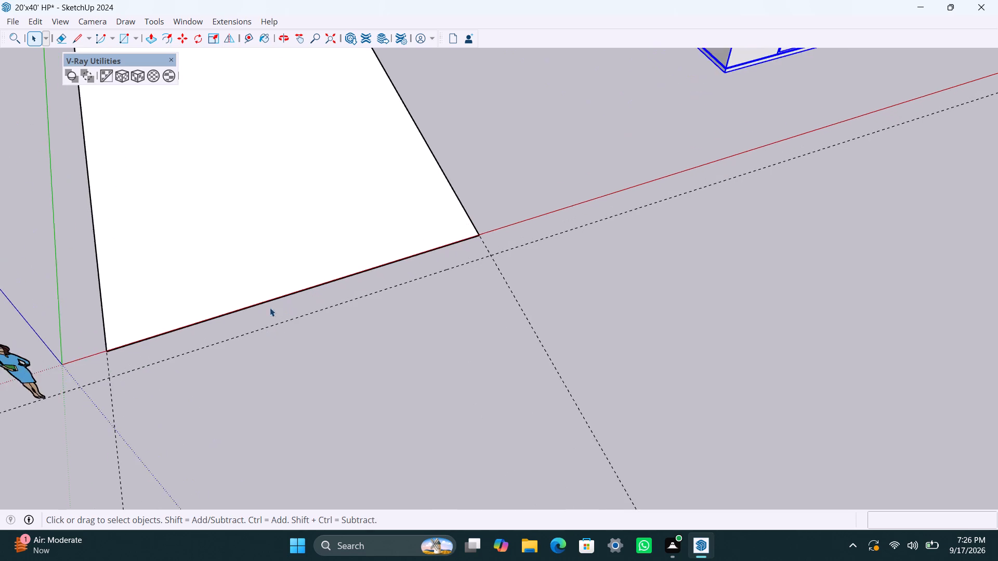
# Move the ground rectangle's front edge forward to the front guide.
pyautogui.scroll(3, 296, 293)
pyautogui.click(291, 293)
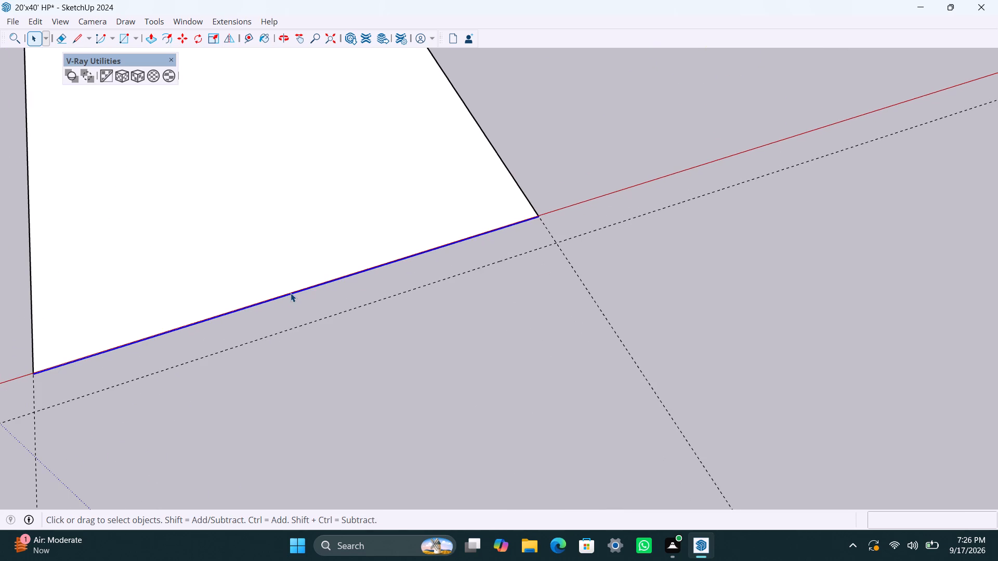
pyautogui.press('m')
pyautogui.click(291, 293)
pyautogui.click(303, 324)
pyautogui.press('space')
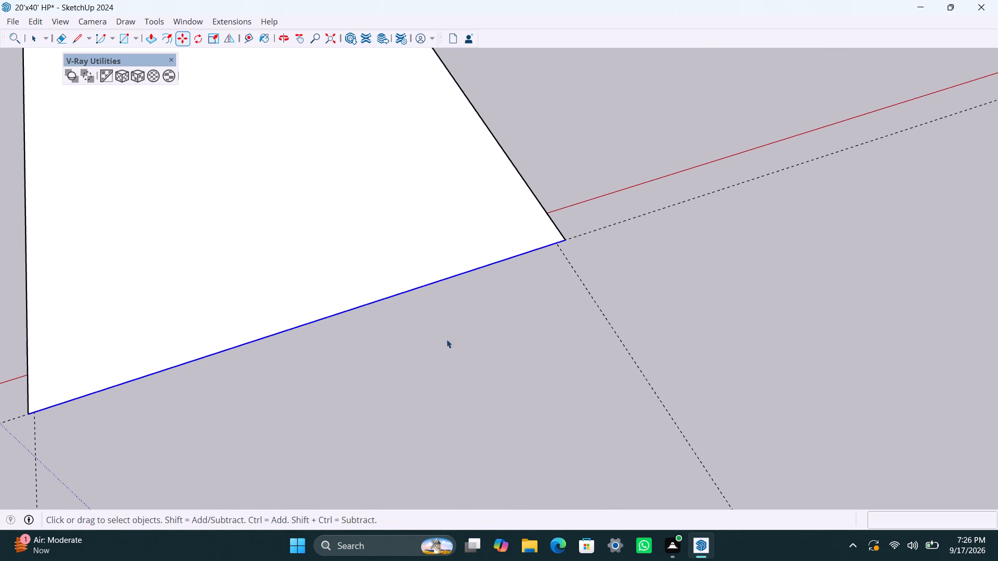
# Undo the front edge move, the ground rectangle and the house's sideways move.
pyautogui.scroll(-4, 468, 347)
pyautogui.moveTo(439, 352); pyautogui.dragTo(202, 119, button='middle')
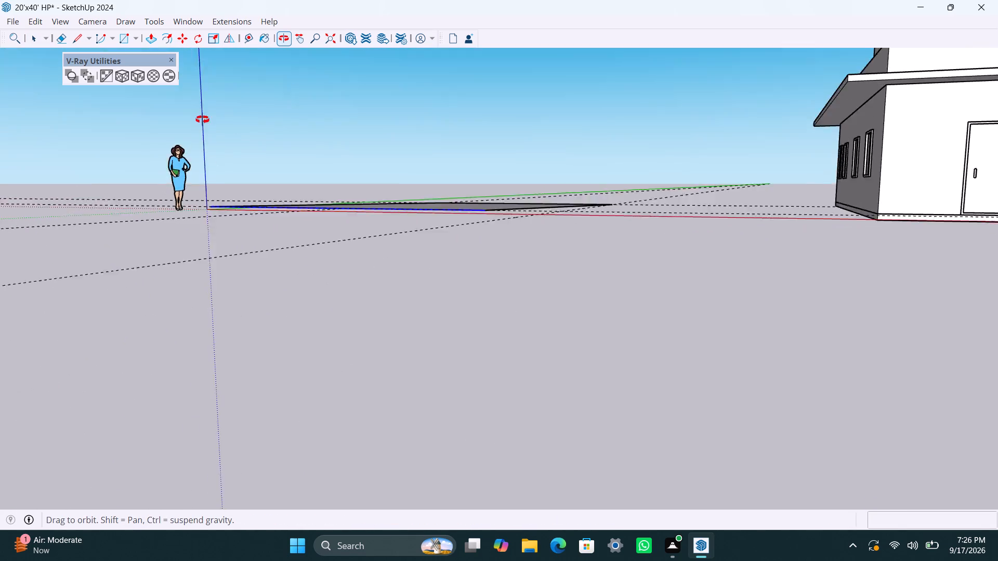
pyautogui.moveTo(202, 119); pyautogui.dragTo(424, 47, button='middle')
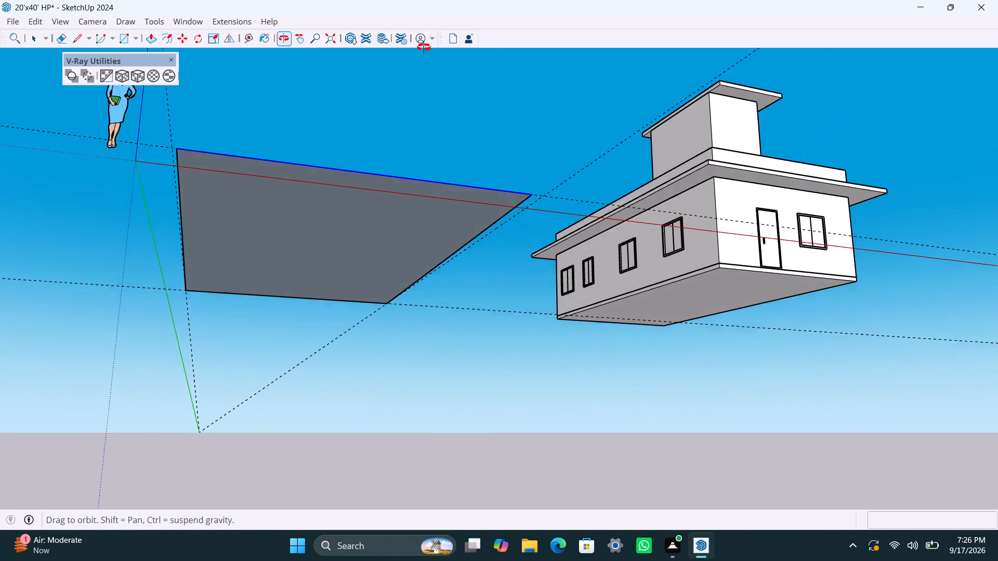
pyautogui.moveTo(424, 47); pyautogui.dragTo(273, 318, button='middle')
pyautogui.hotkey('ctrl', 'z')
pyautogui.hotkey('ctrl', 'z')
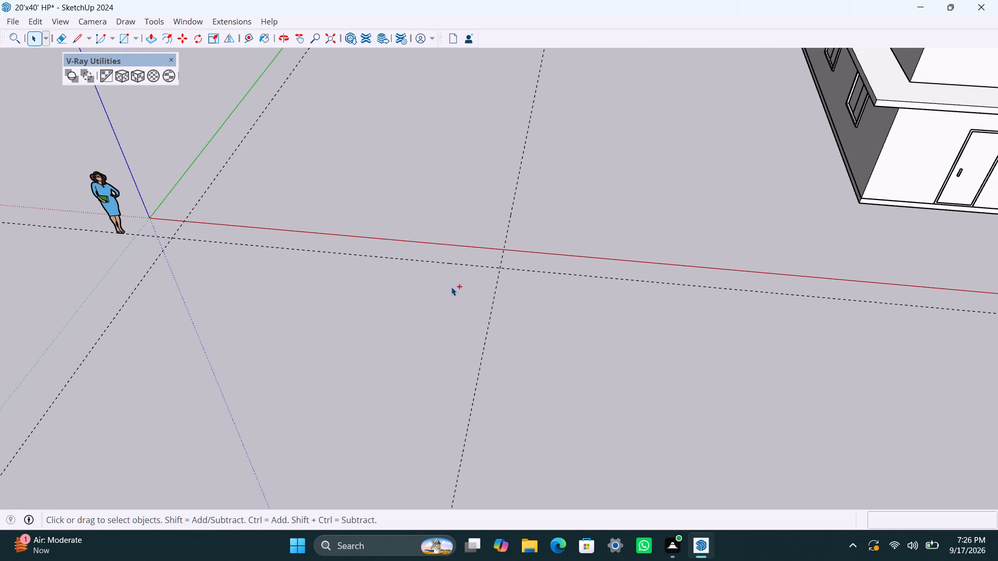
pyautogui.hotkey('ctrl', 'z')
# Delete the guide line in front of the house.
pyautogui.click(389, 258)
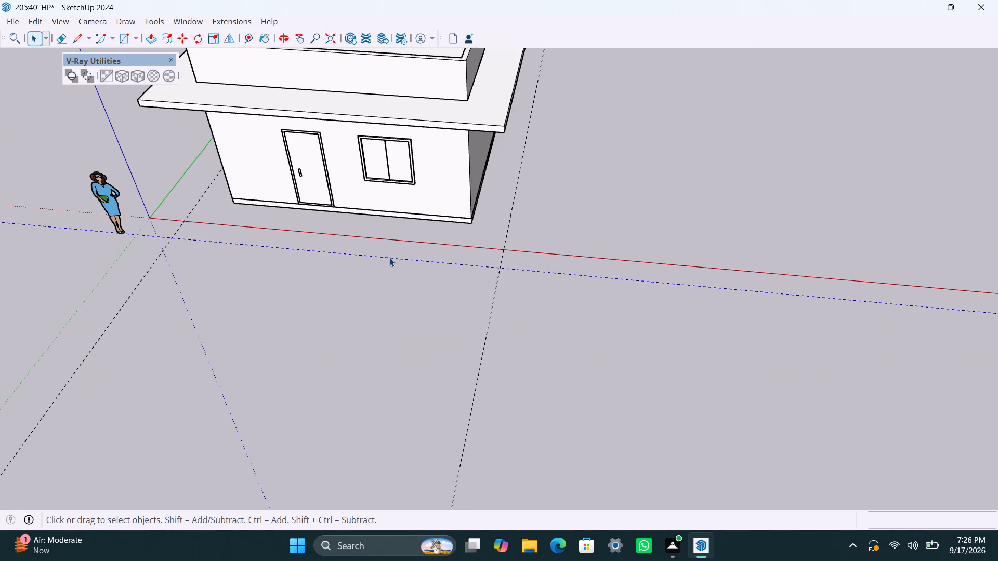
pyautogui.press('Delete')
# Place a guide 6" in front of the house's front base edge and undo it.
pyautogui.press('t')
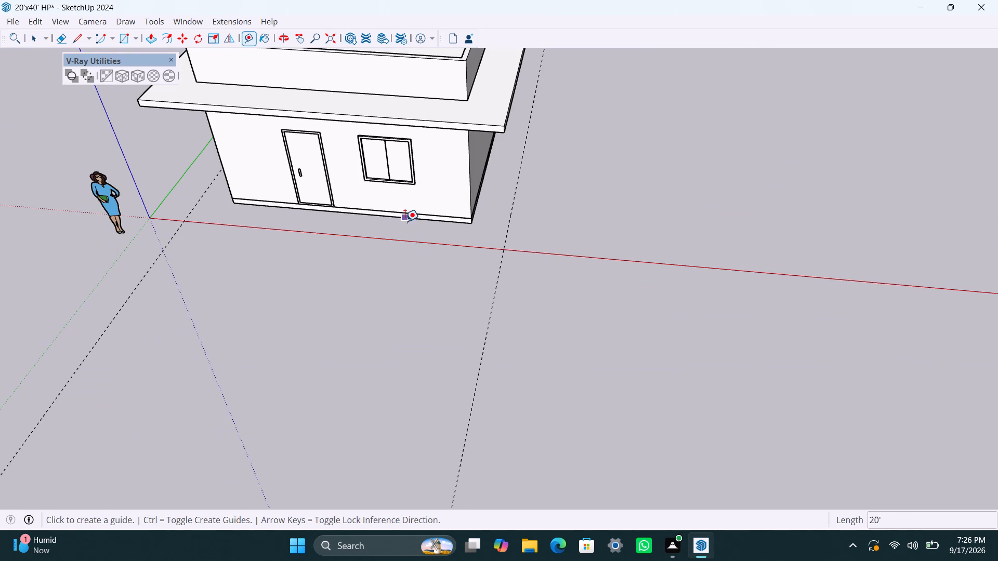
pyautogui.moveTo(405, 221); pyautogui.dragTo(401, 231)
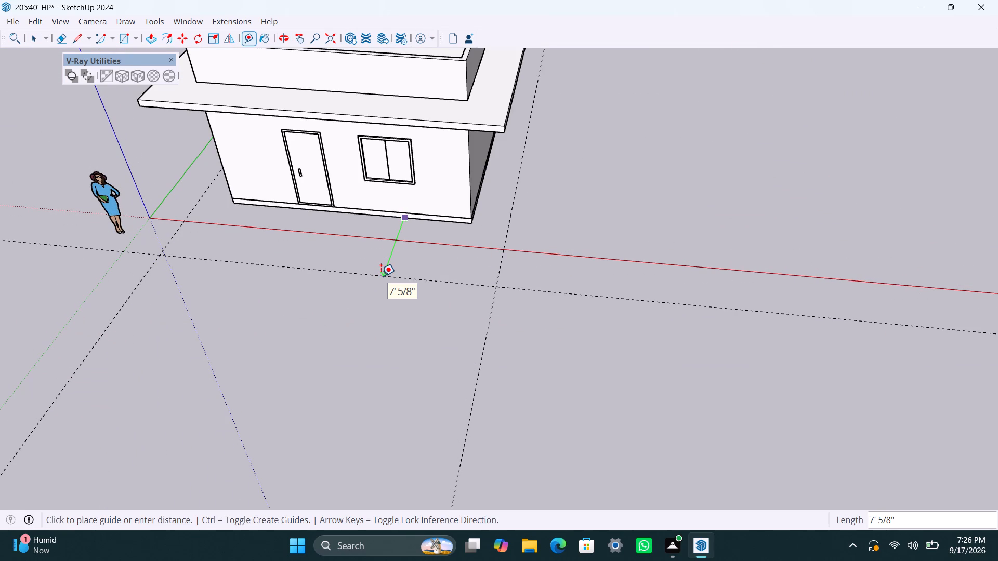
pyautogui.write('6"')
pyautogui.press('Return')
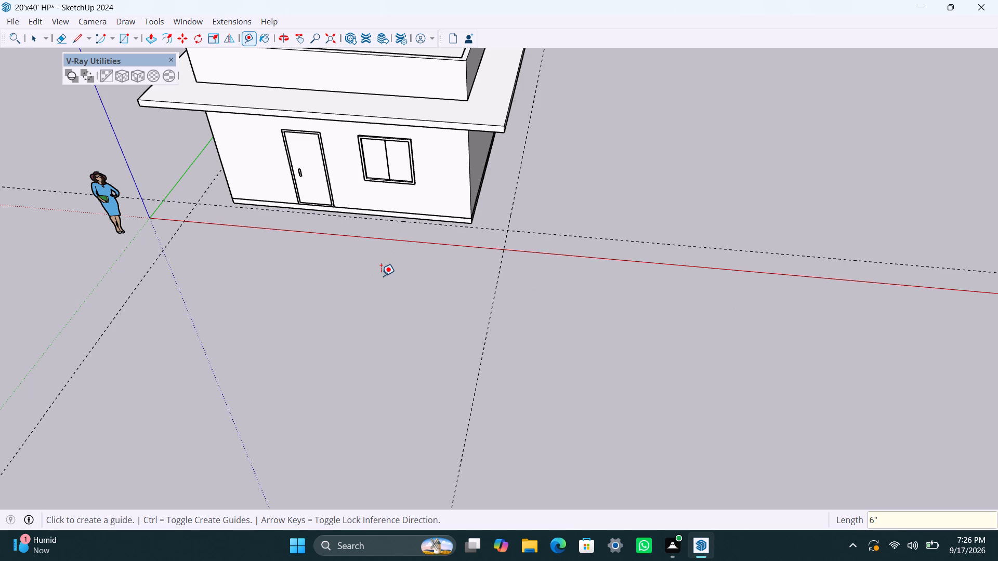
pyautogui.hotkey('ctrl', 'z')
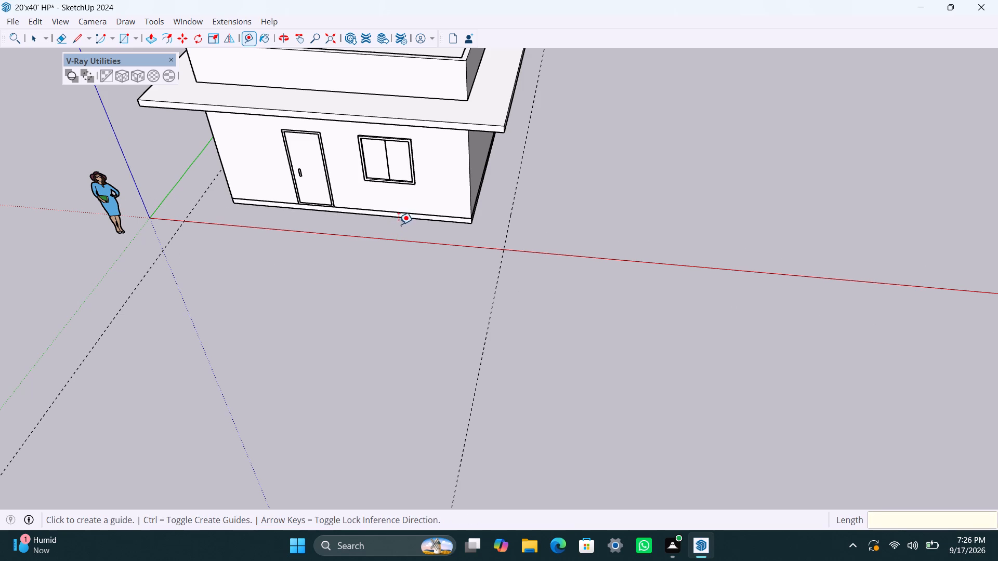
# Place a guide 6' in front of the house's front base edge.
pyautogui.click(404, 220)
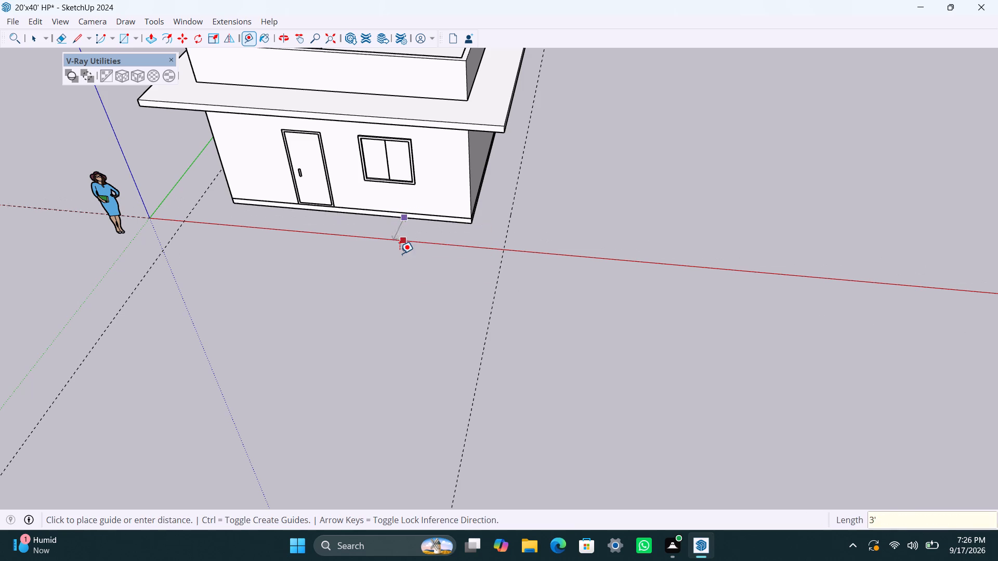
pyautogui.write("6'")
pyautogui.press('Return')
pyautogui.press('space')
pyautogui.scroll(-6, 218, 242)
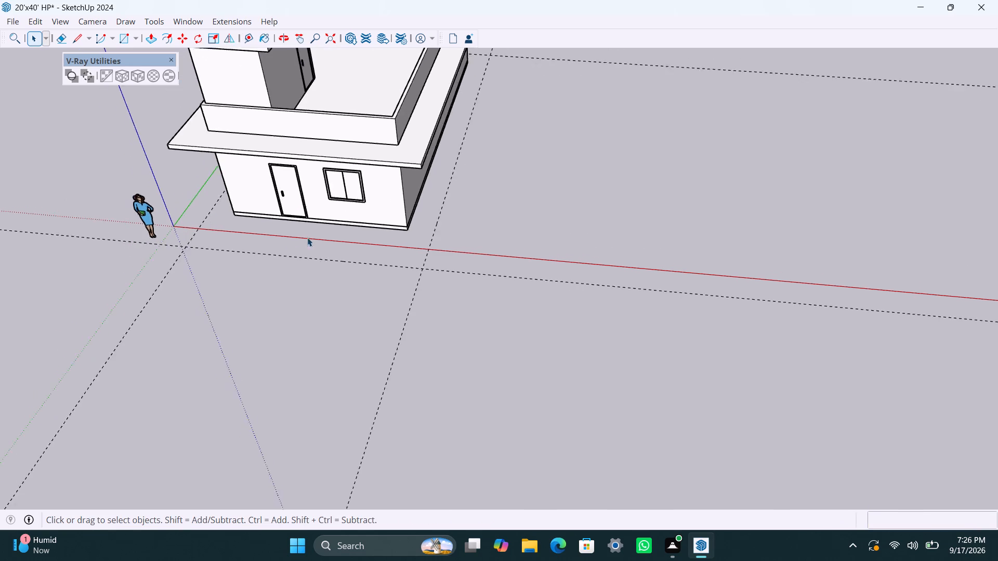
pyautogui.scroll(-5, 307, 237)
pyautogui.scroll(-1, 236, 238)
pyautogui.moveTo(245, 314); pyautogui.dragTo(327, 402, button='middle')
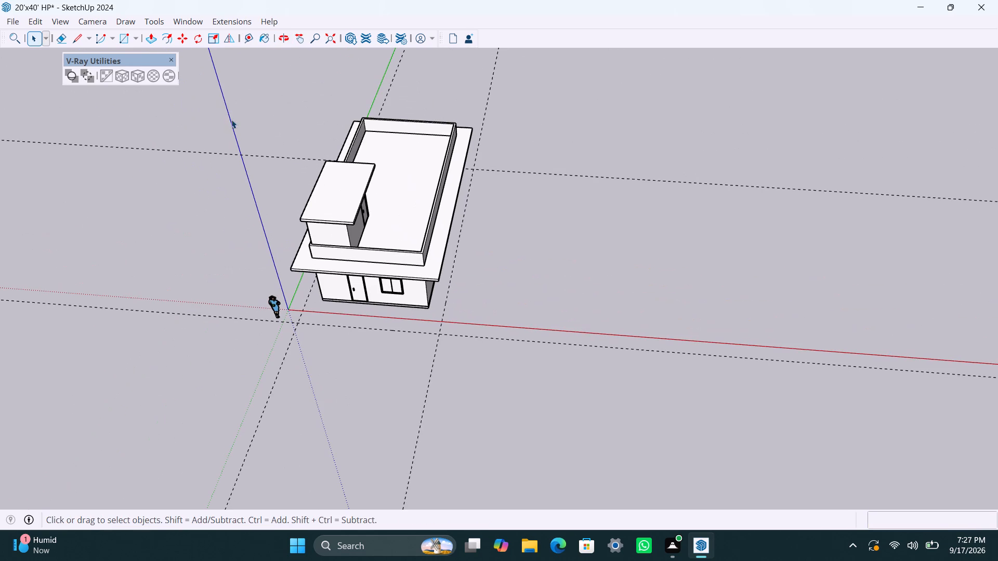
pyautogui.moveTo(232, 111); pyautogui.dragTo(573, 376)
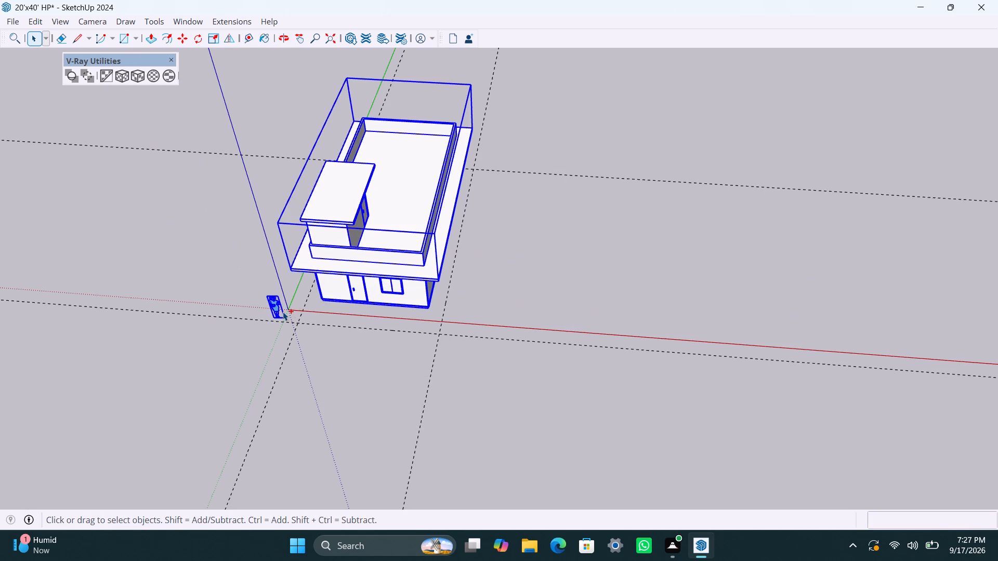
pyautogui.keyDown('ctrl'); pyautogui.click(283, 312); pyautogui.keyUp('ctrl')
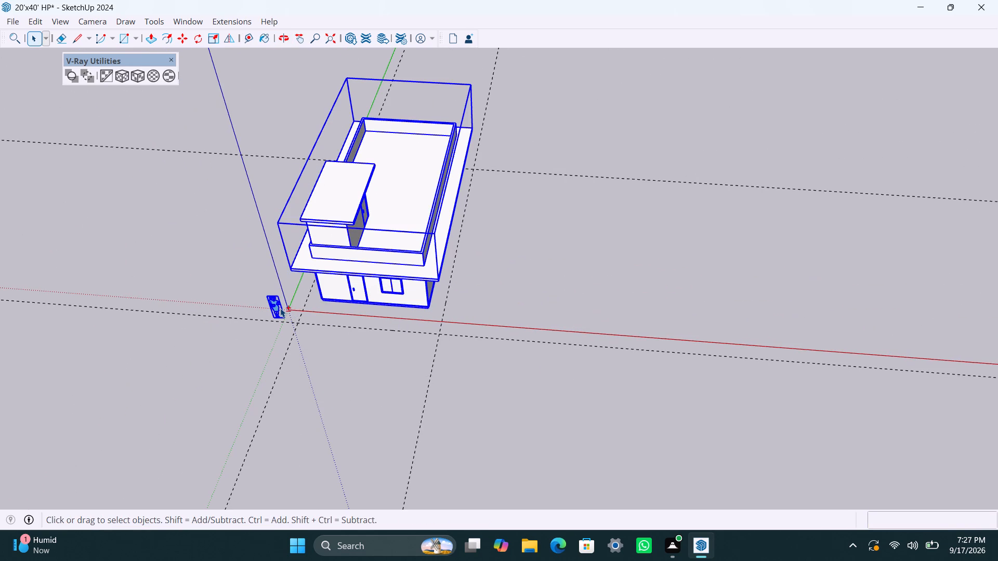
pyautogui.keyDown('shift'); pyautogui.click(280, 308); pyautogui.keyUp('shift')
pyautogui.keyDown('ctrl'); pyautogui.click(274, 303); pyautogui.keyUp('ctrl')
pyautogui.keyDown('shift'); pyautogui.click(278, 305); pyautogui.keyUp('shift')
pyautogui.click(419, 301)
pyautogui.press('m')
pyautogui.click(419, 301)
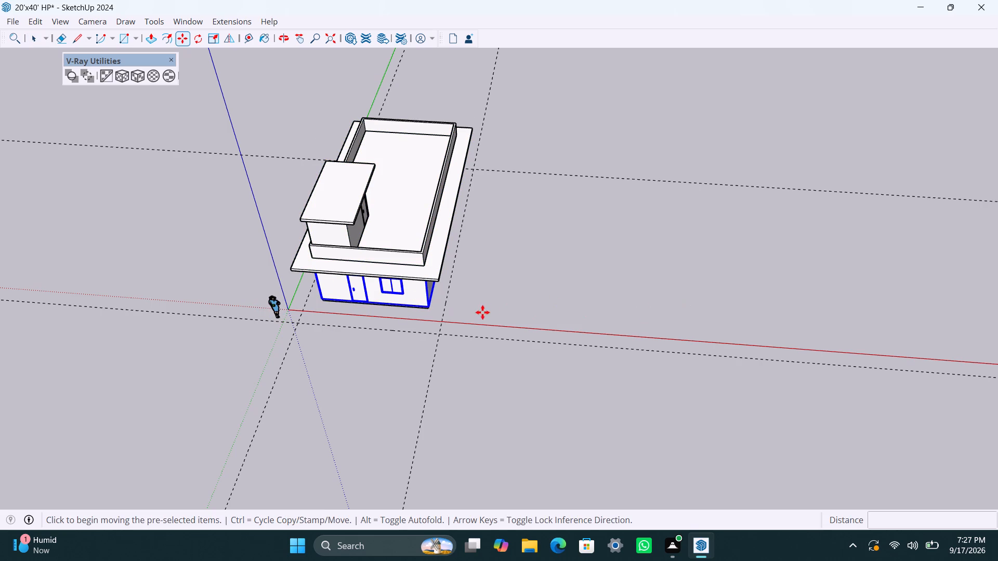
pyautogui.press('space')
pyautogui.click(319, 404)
# Select the whole house with its roof, leaving out the human figure, and move it sideways clear of the guides.
pyautogui.moveTo(184, 78); pyautogui.dragTo(631, 403)
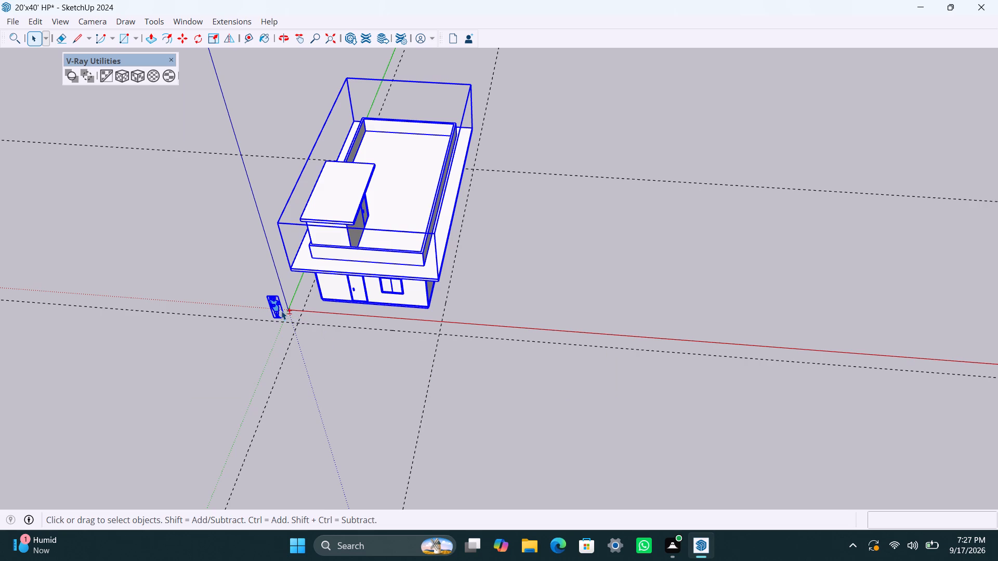
pyautogui.keyDown('shift'); pyautogui.click(280, 310); pyautogui.keyUp('shift')
pyautogui.press('m')
pyautogui.moveTo(427, 292); pyautogui.dragTo(442, 296)
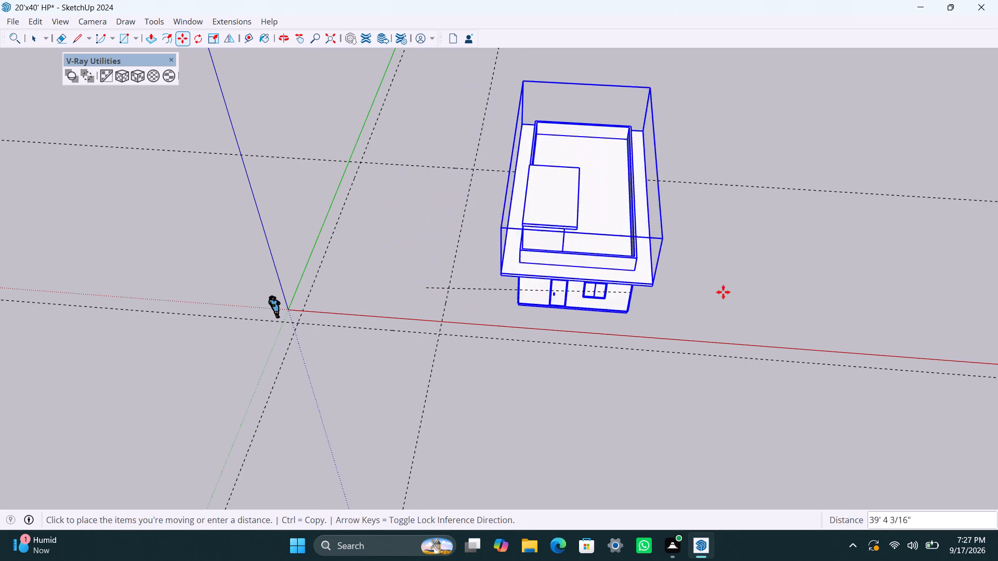
pyautogui.click(788, 285)
pyautogui.press('space')
# Draw a 26' by 49' ground rectangle between the rear guide intersection and the opposite front guide intersection.
pyautogui.moveTo(495, 436); pyautogui.dragTo(547, 460, button='middle')
pyautogui.scroll(1, 547, 460)
pyautogui.press('r')
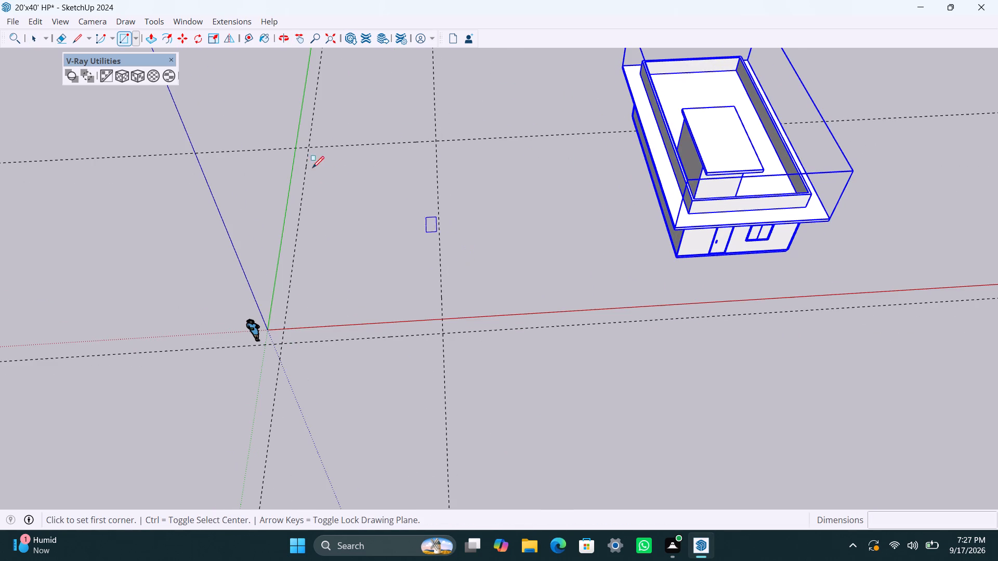
pyautogui.moveTo(310, 150); pyautogui.dragTo(309, 156)
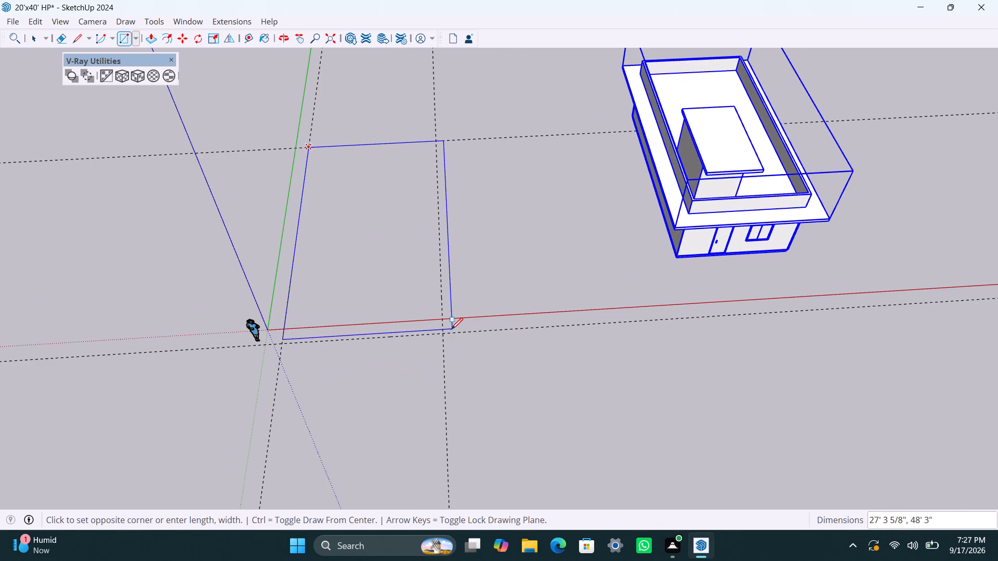
pyautogui.click(444, 333)
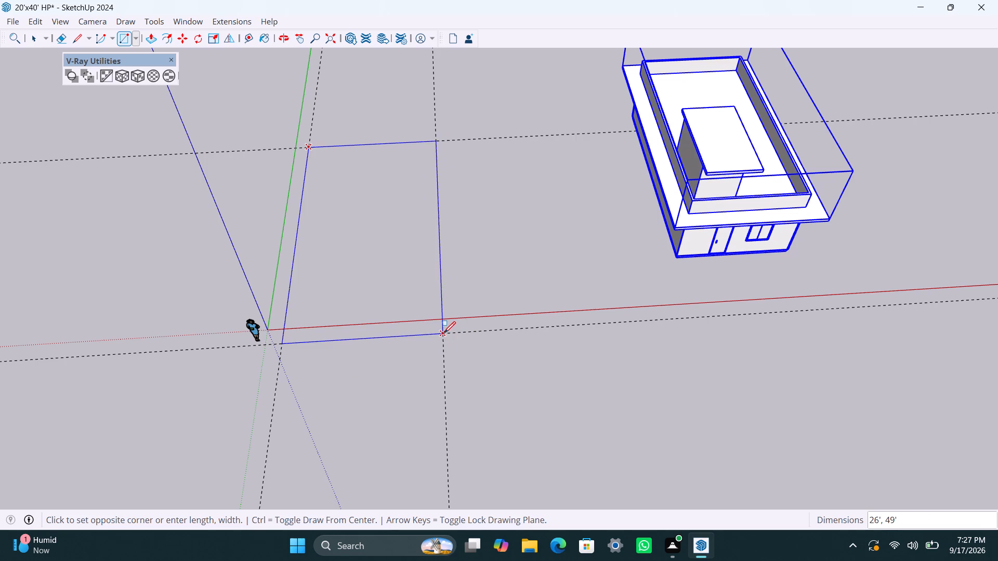
pyautogui.press('space')
# Group the ground rectangle's face together with its edges.
pyautogui.doubleClick(395, 288)
pyautogui.rightClick(392, 293)
pyautogui.click(484, 126)
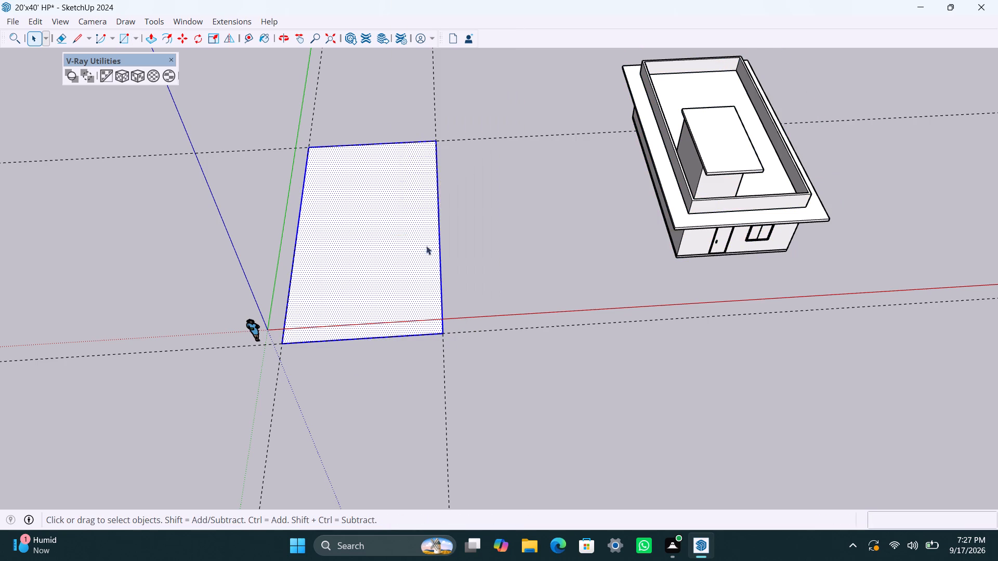
# Inside the ground group, offset the face's outline 4.5" inward and close the group.
pyautogui.doubleClick(395, 281)
pyautogui.click(371, 277)
pyautogui.press('f')
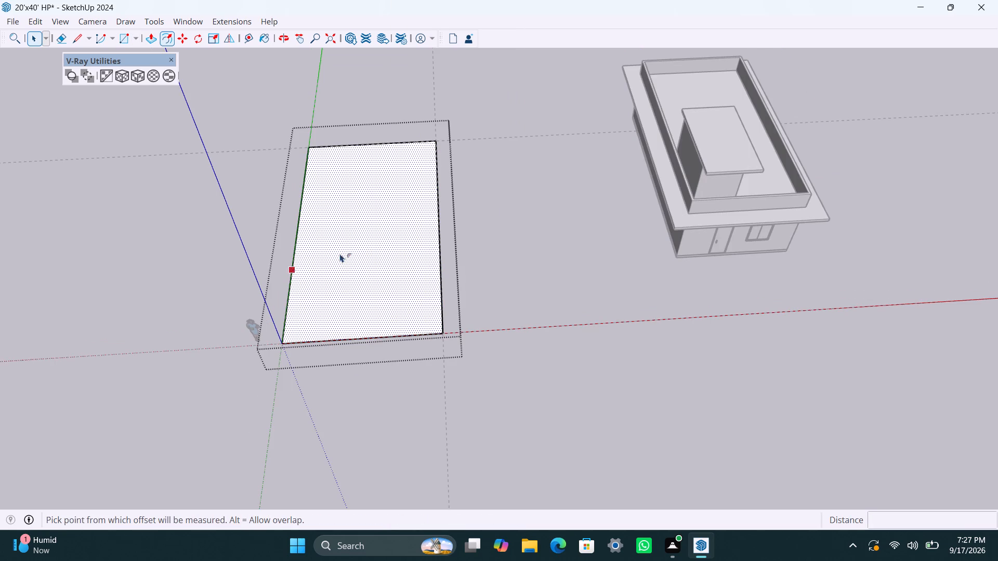
pyautogui.click(322, 247)
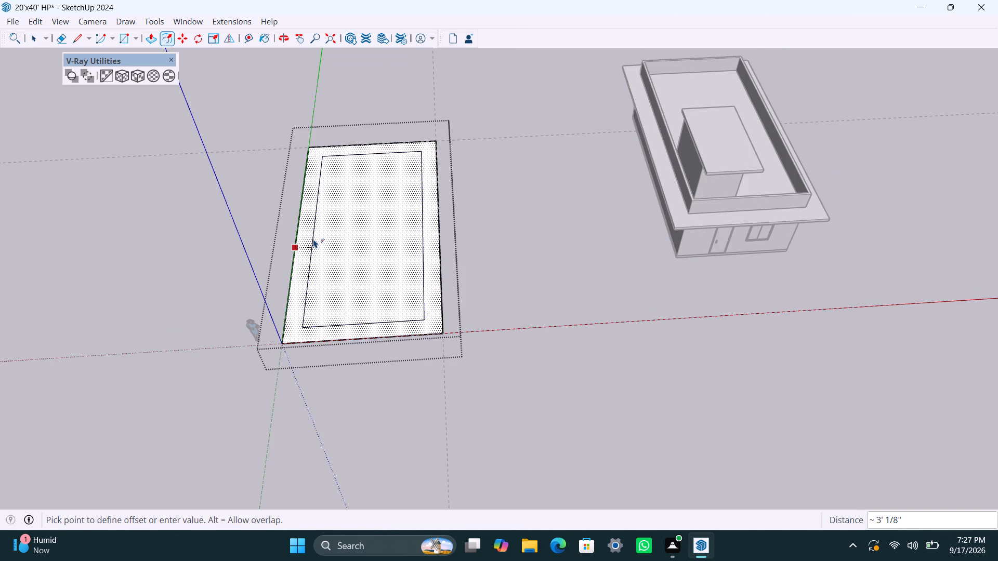
pyautogui.write('4.5"')
pyautogui.press('Return')
pyautogui.press('space')
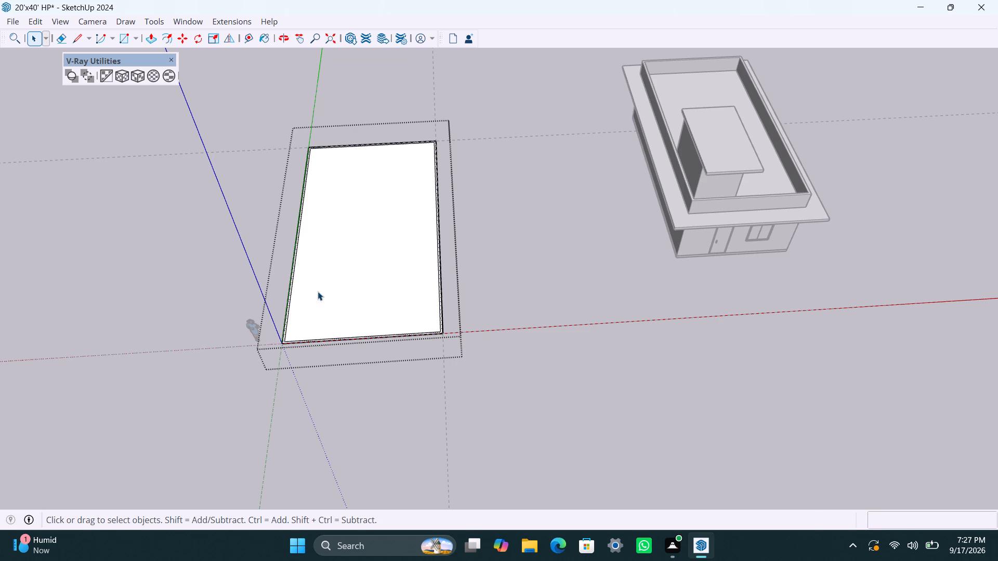
pyautogui.scroll(8, 296, 320)
pyautogui.scroll(-9, 500, 330)
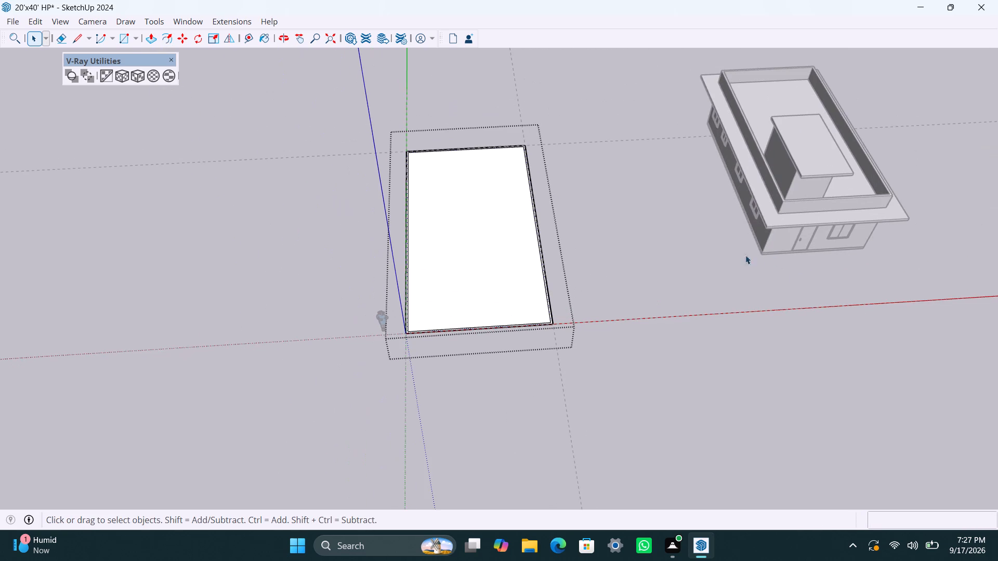
pyautogui.click(698, 244)
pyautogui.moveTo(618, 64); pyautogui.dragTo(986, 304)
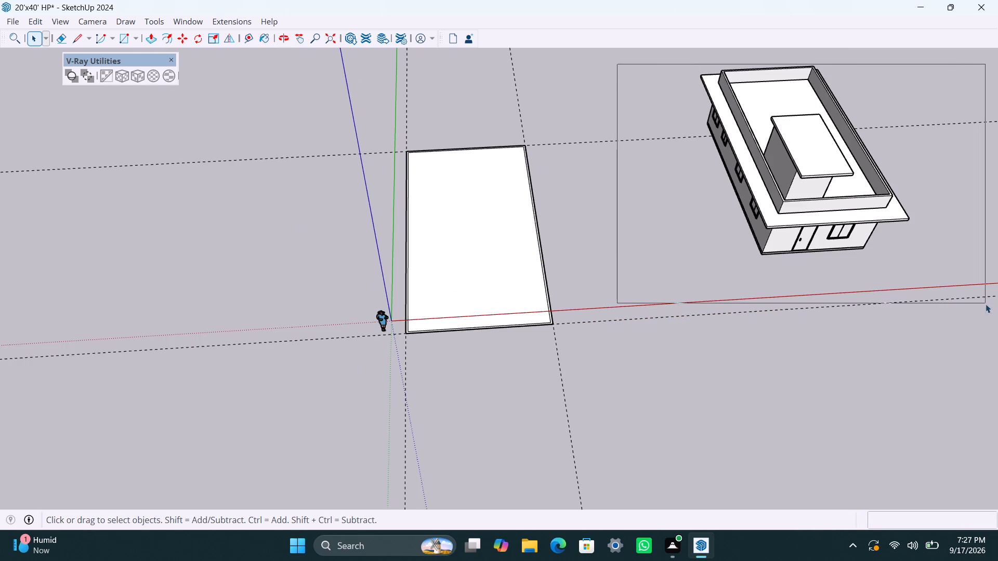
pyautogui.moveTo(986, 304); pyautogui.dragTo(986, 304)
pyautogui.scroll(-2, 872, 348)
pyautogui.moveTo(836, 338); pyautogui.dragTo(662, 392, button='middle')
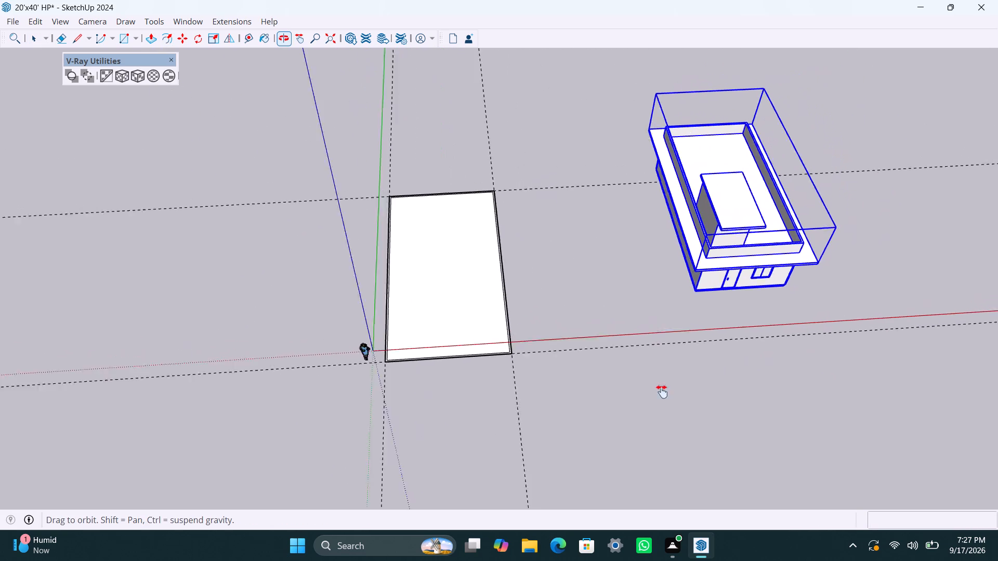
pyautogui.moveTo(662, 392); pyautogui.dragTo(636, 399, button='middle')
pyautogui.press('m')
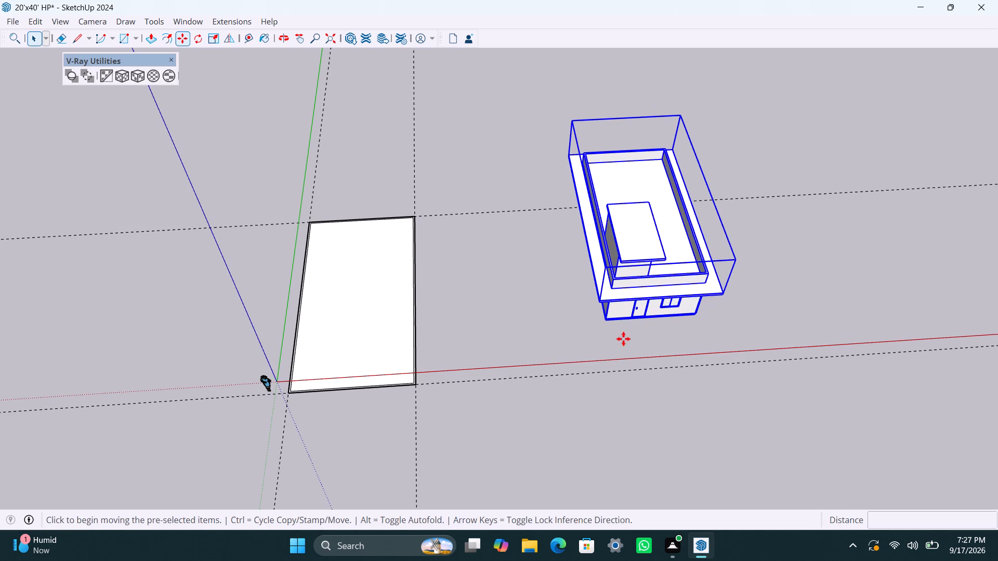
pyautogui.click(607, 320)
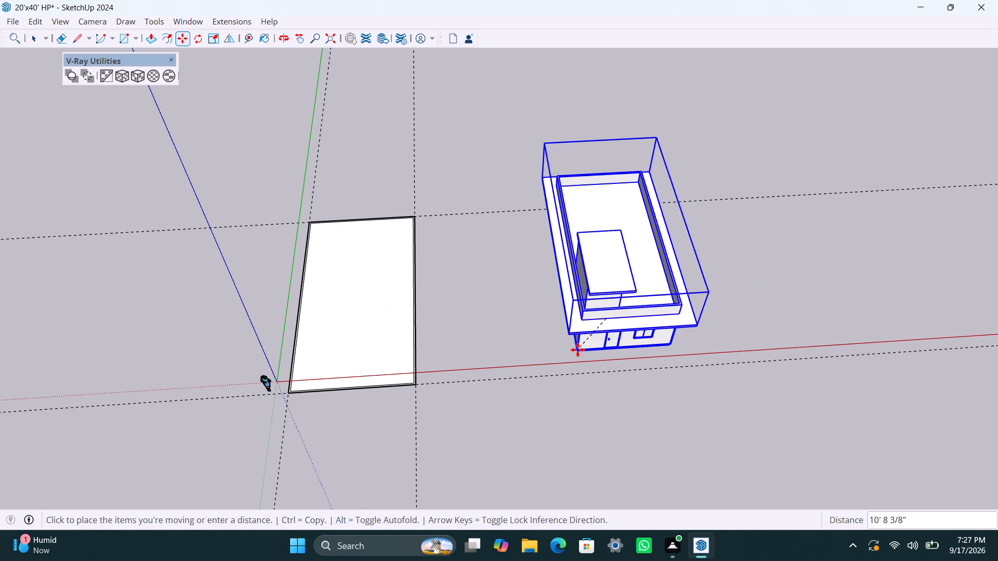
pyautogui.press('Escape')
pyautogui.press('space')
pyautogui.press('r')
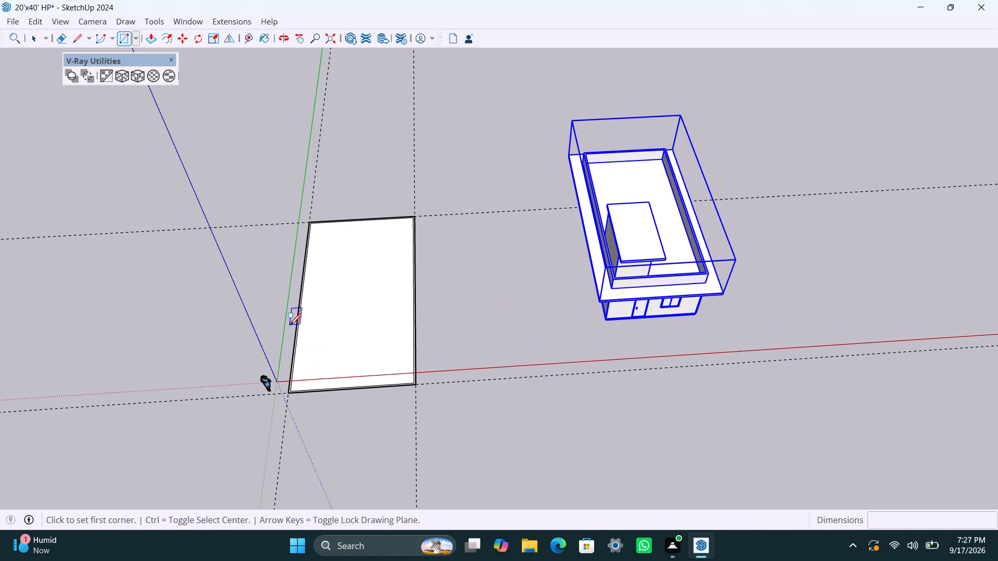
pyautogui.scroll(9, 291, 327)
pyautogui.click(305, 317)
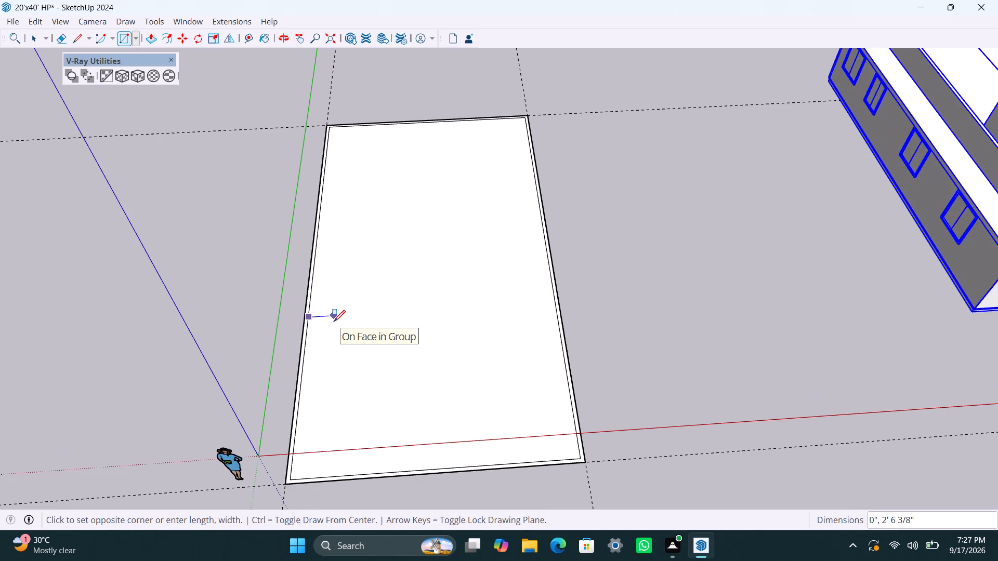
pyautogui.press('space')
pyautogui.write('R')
# Place guides 3' inward from both long side edges of the ground base.
pyautogui.press('t')
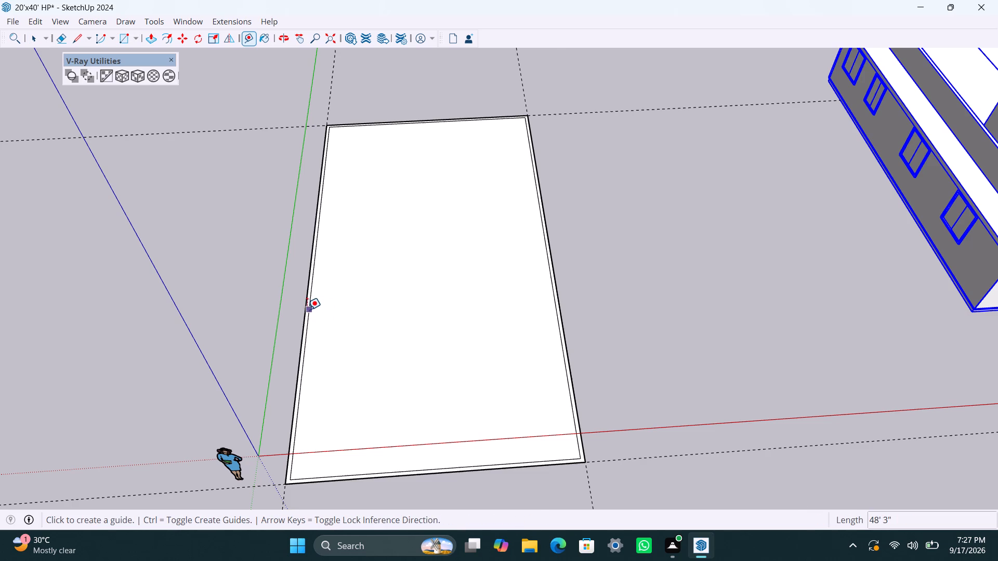
pyautogui.scroll(5, 307, 309)
pyautogui.click(305, 304)
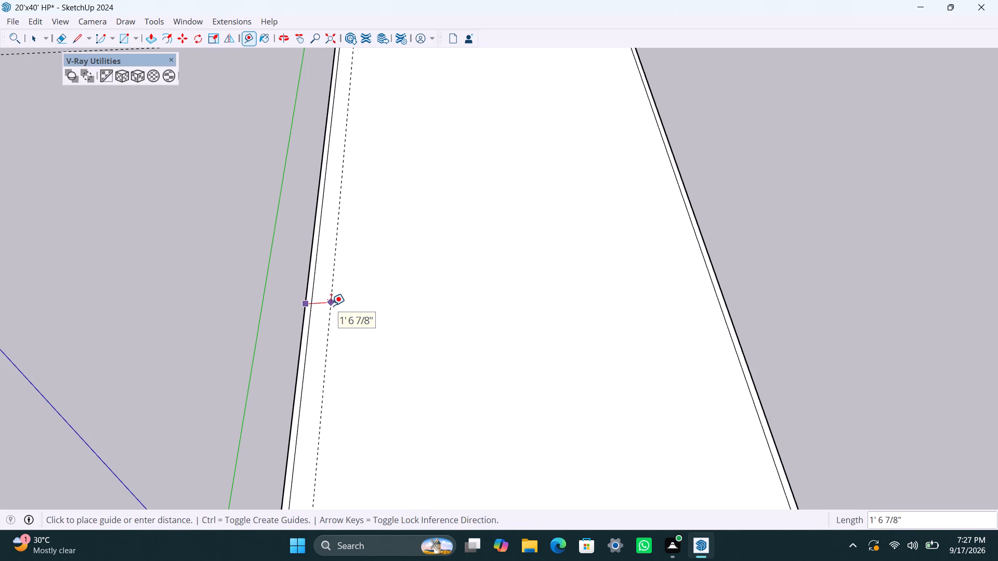
pyautogui.write("3'")
pyautogui.press('Return')
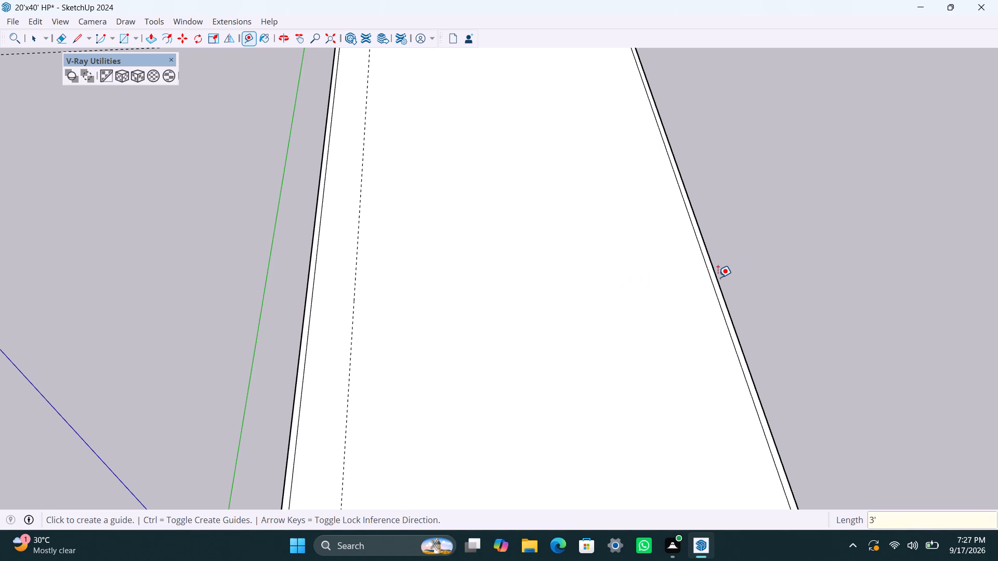
pyautogui.click(717, 278)
pyautogui.write("3'")
pyautogui.press('Return')
# Place a guide 6' inward from the front edge of the ground base.
pyautogui.scroll(-8, 598, 325)
pyautogui.keyDown('shift'); pyautogui.moveTo(519, 365); pyautogui.dragTo(483, 322, button='middle'); pyautogui.keyUp('shift')
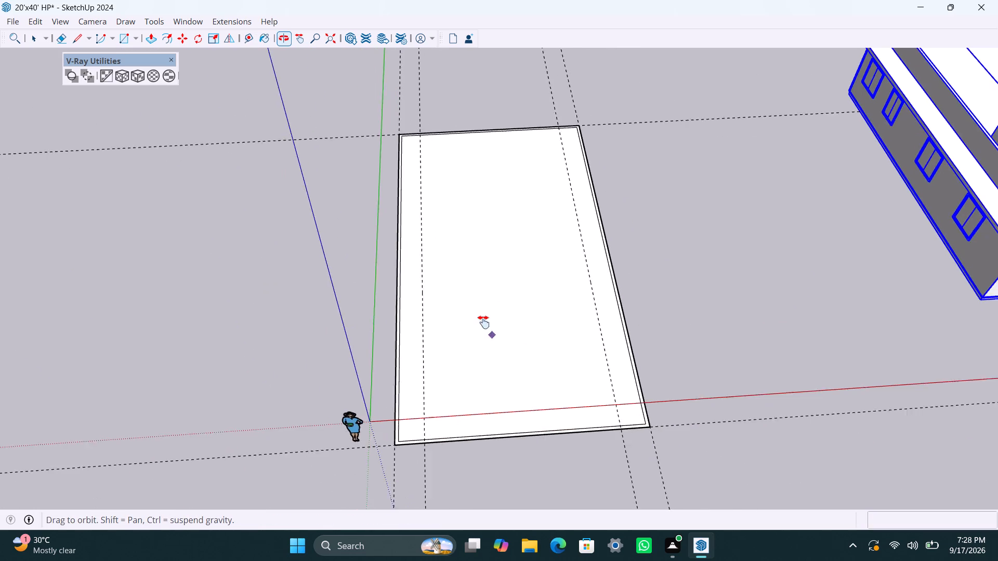
pyautogui.keyDown('shift'); pyautogui.moveTo(483, 322); pyautogui.dragTo(477, 310, button='middle'); pyautogui.keyUp('shift')
pyautogui.scroll(5, 527, 429)
pyautogui.click(514, 408)
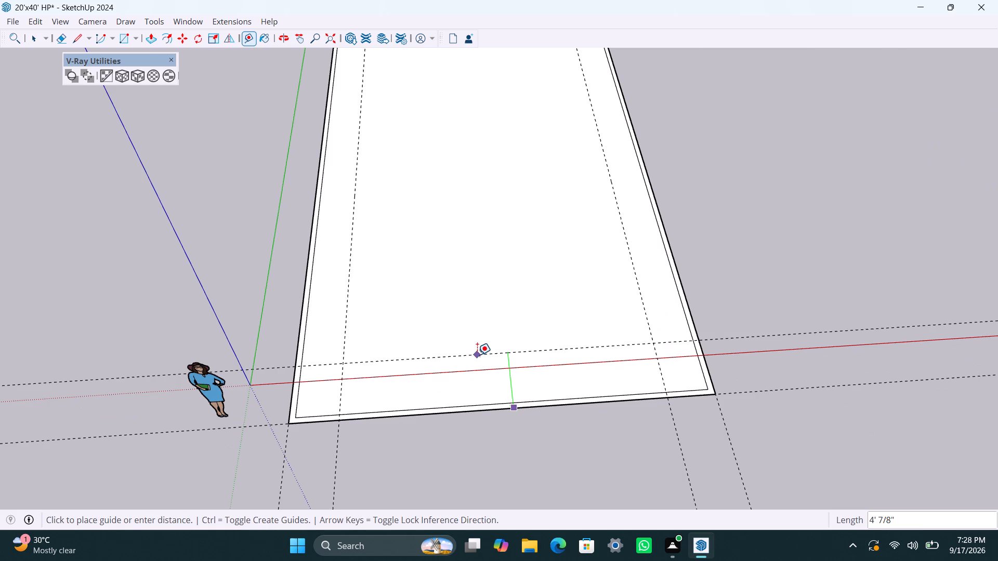
pyautogui.write("6'")
pyautogui.press('Return')
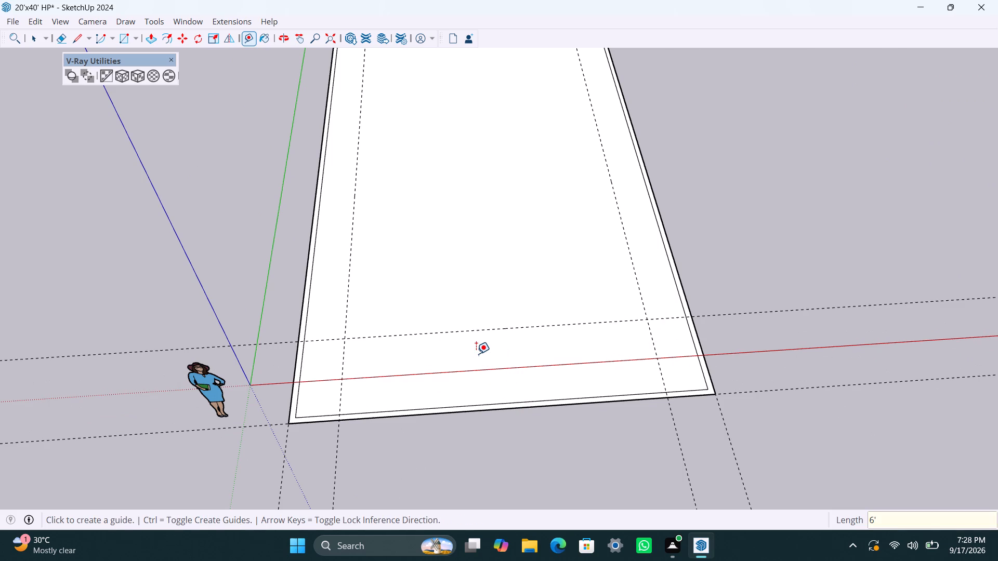
# Place a guide 3' inward from the rear edge of the ground base.
pyautogui.scroll(-8, 476, 355)
pyautogui.keyDown('shift'); pyautogui.moveTo(503, 286); pyautogui.dragTo(505, 403, button='middle'); pyautogui.keyUp('shift')
pyautogui.scroll(3, 471, 240)
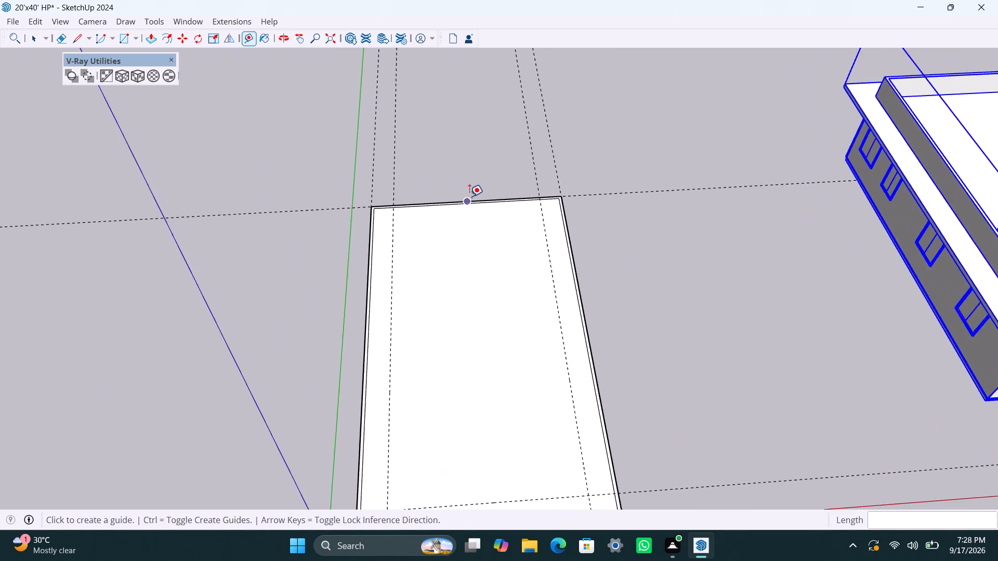
pyautogui.scroll(4, 469, 196)
pyautogui.moveTo(487, 200); pyautogui.dragTo(487, 217)
pyautogui.write("3'")
pyautogui.press('Return')
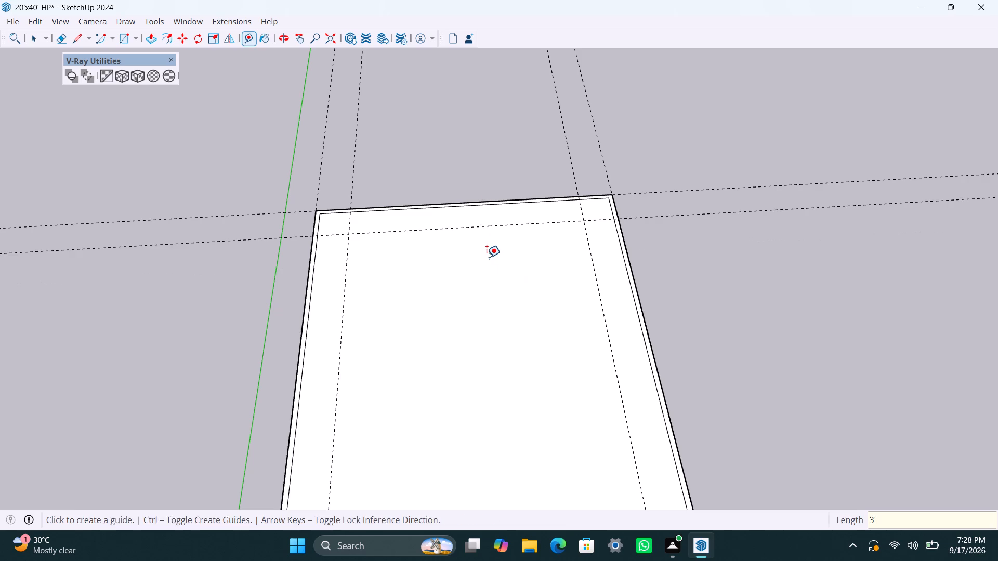
pyautogui.press('space')
# Move the selected house by its front bottom corner onto the ground base, near the front and side guide intersection.
pyautogui.scroll(-10, 485, 260)
pyautogui.keyDown('shift'); pyautogui.moveTo(602, 364); pyautogui.dragTo(576, 301, button='middle'); pyautogui.keyUp('shift')
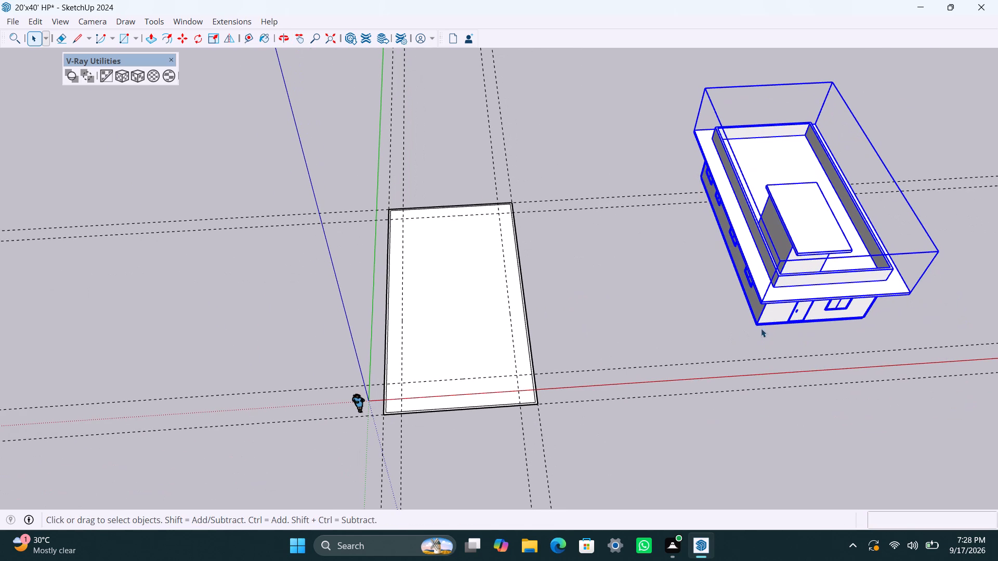
pyautogui.press('m')
pyautogui.moveTo(761, 322); pyautogui.dragTo(743, 324)
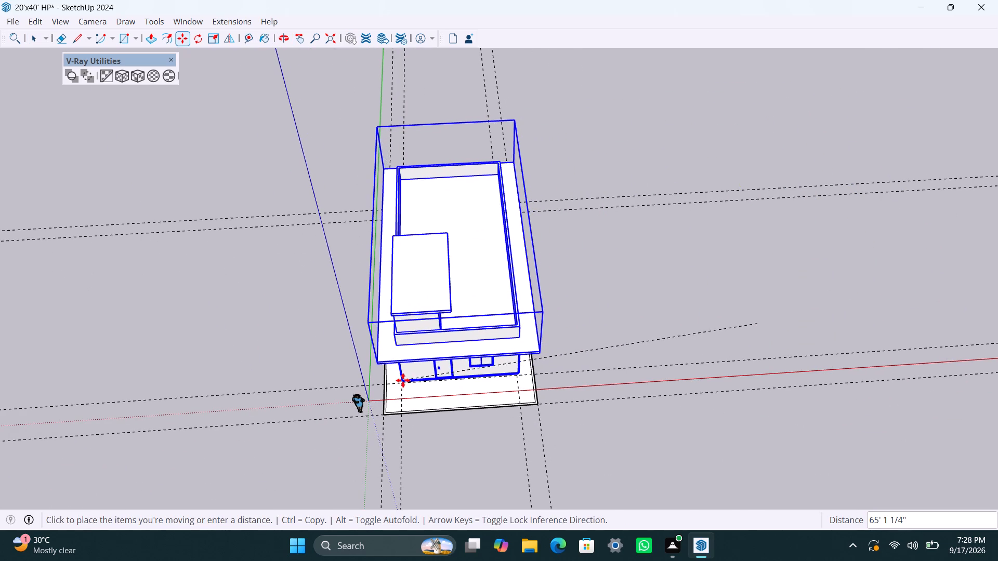
pyautogui.click(403, 380)
# Move the house again so its bottom front corner snaps exactly to the guide intersection, and deselect it.
pyautogui.scroll(14, 411, 386)
pyautogui.moveTo(410, 392); pyautogui.dragTo(536, 363, button='middle')
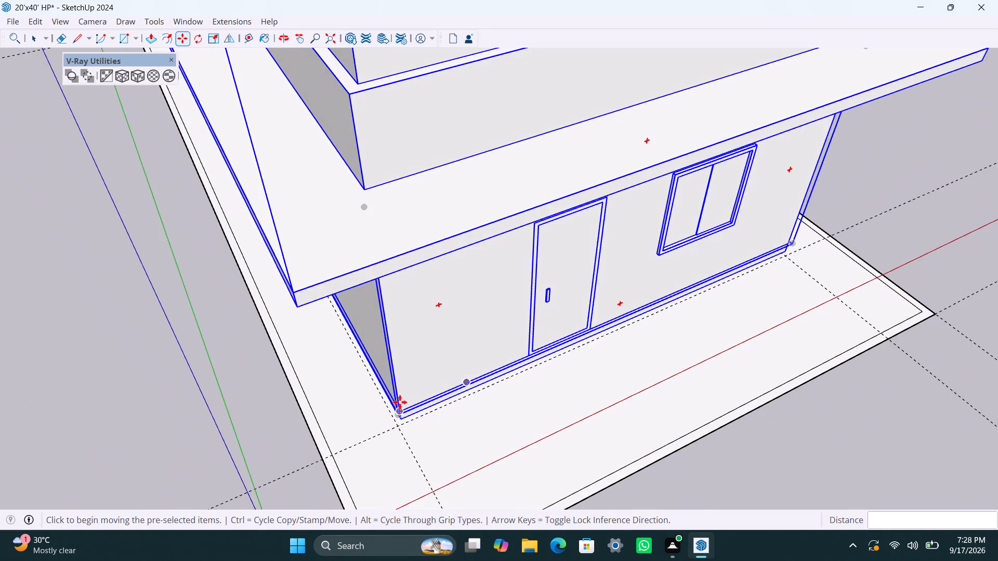
pyautogui.scroll(13, 403, 412)
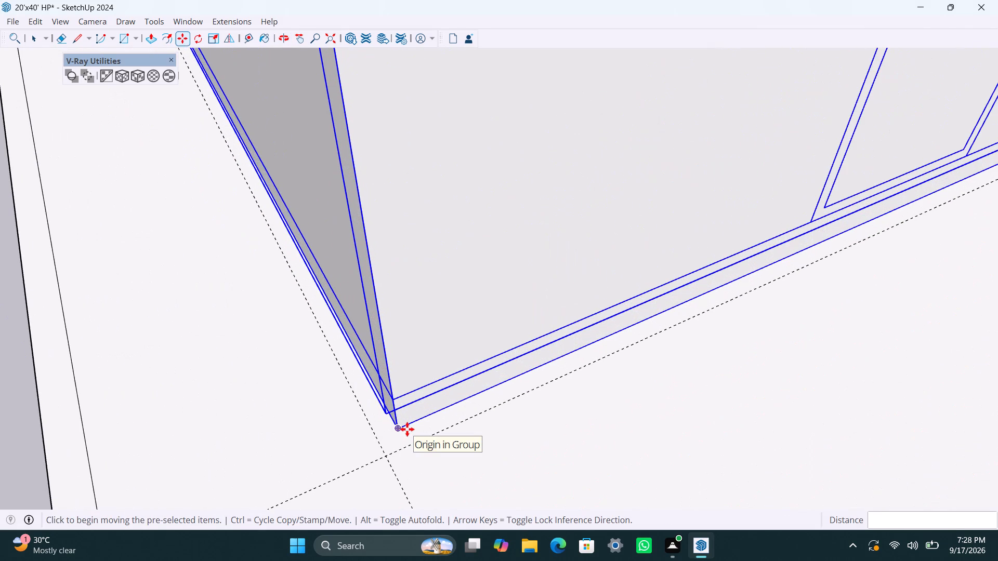
pyautogui.click(401, 425)
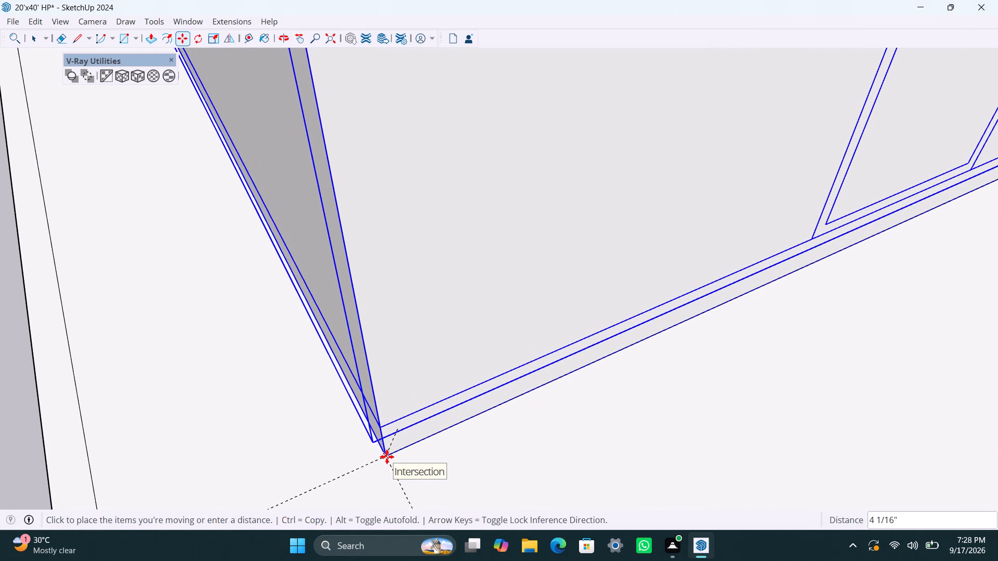
pyautogui.click(385, 460)
pyautogui.scroll(10, 429, 465)
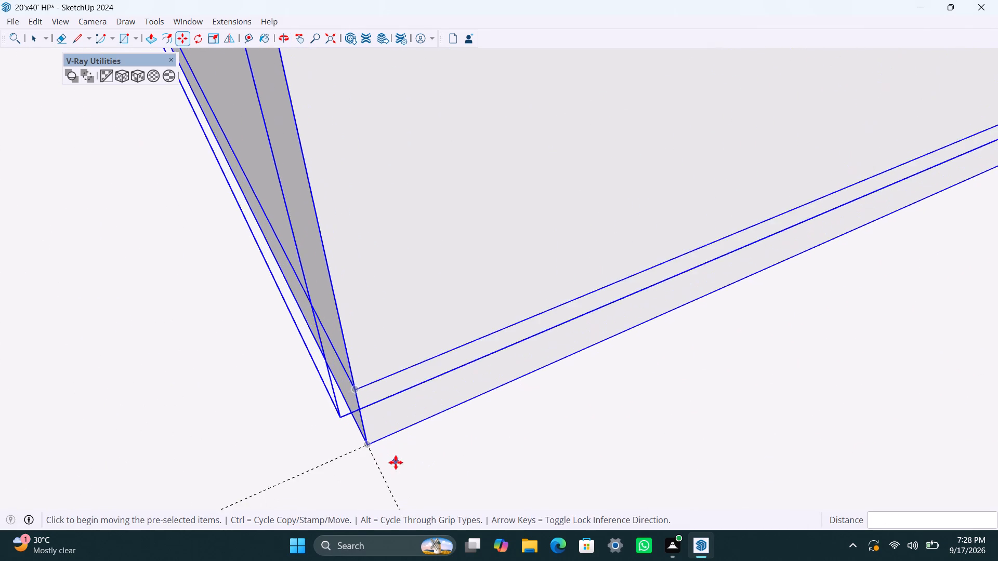
pyautogui.scroll(11, 396, 462)
pyautogui.scroll(-14, 342, 418)
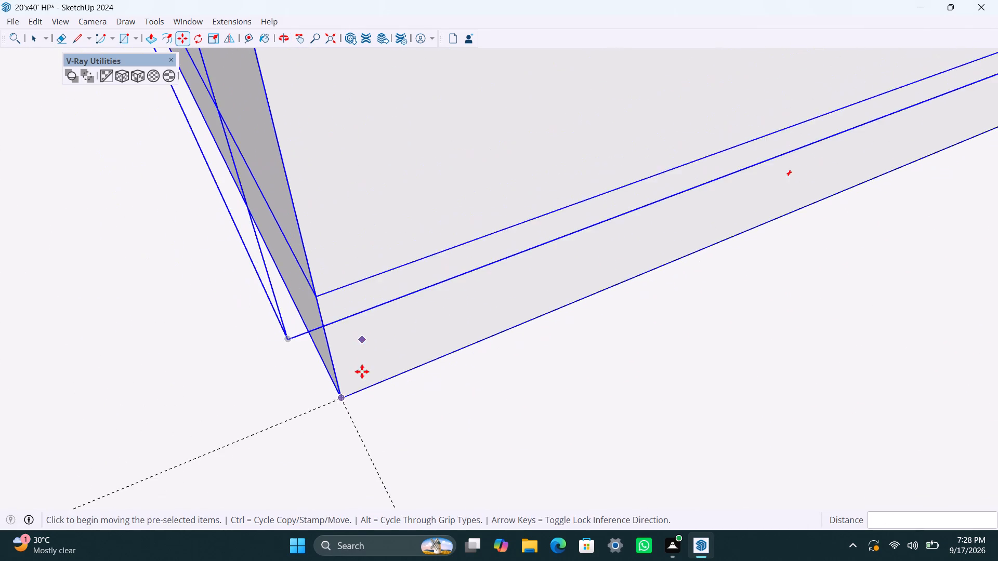
pyautogui.scroll(-20, 362, 371)
pyautogui.scroll(-17, 362, 371)
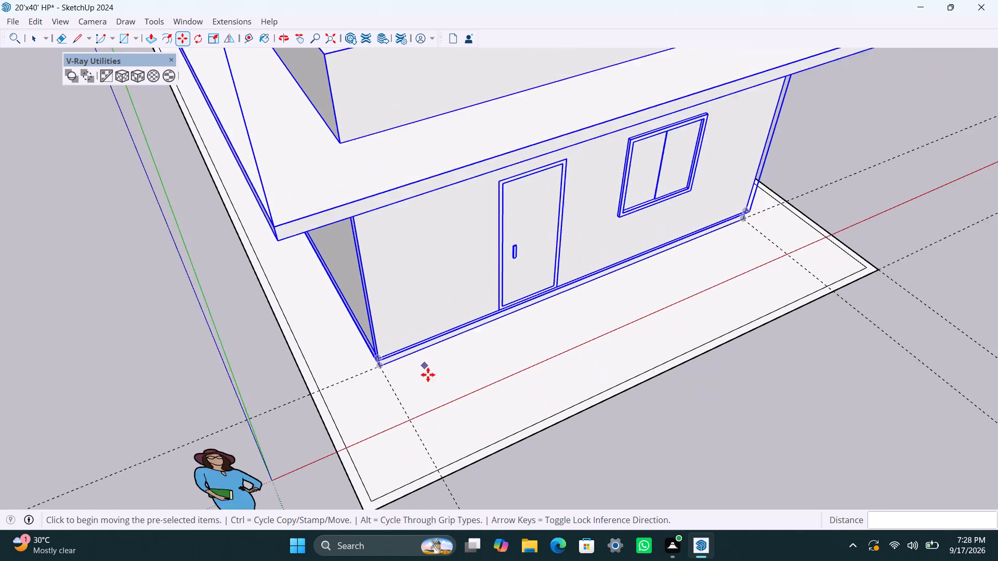
pyautogui.scroll(-3, 428, 375)
pyautogui.press('space')
pyautogui.click(688, 421)
# Delete all guides from the model.
pyautogui.scroll(-5, 786, 331)
pyautogui.moveTo(789, 341); pyautogui.dragTo(501, 290, button='middle')
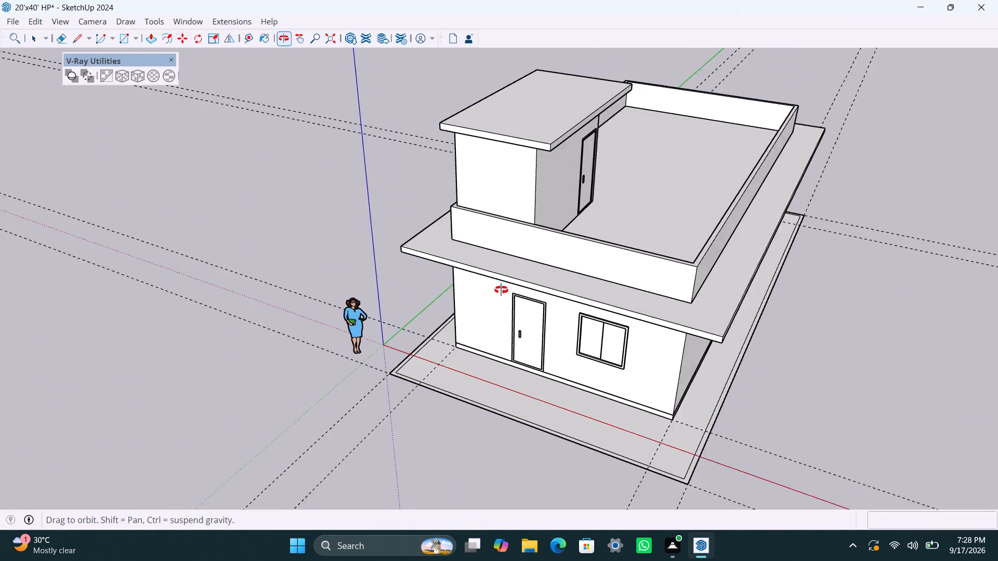
pyautogui.moveTo(501, 290); pyautogui.dragTo(518, 292, button='middle')
pyautogui.scroll(-5, 570, 420)
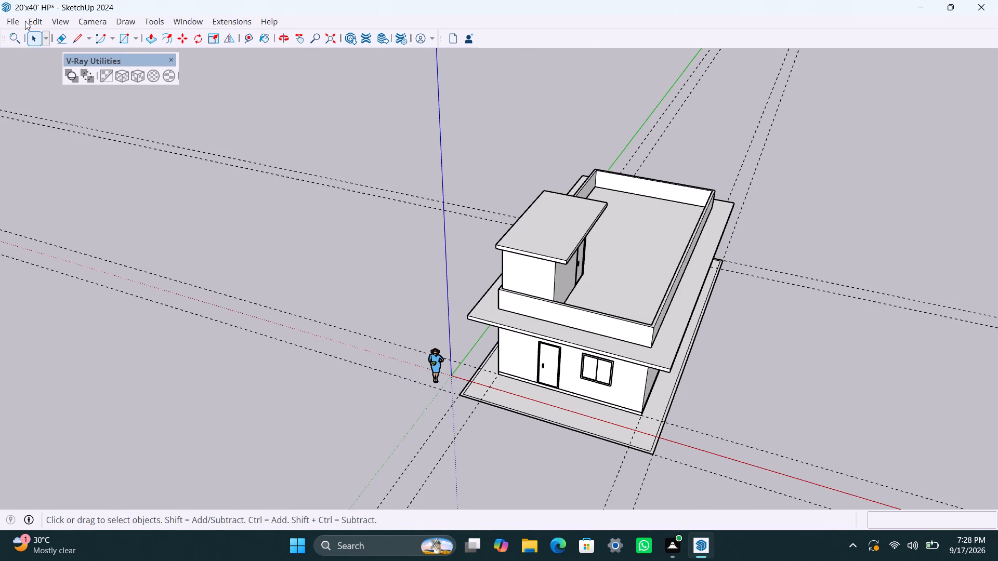
pyautogui.click(35, 17)
pyautogui.click(87, 151)
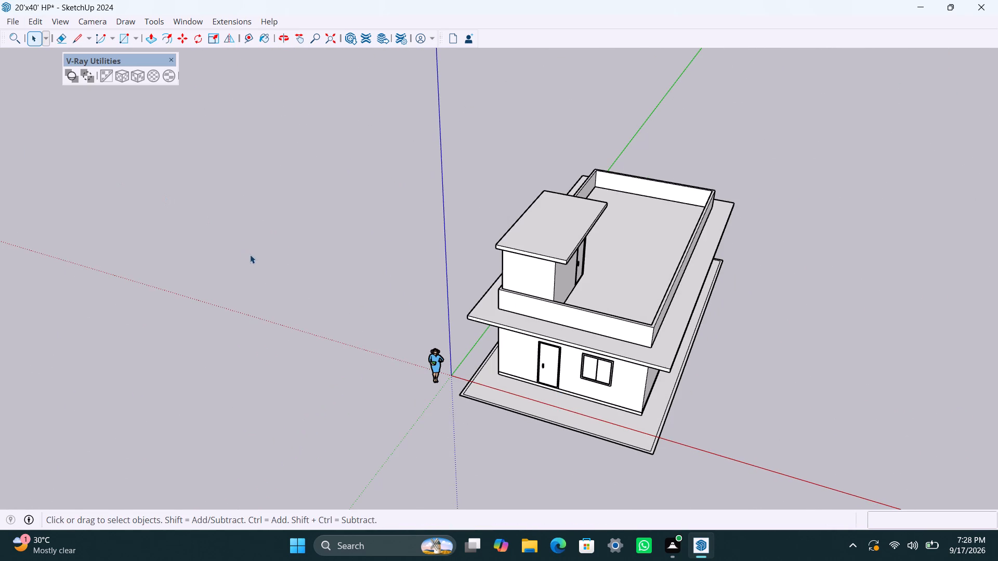
# Save the model.
pyautogui.hotkey('ctrl', 's')
# Open the ground group for editing and select the narrow border face around its perimeter.
pyautogui.moveTo(506, 439); pyautogui.dragTo(594, 448, button='middle')
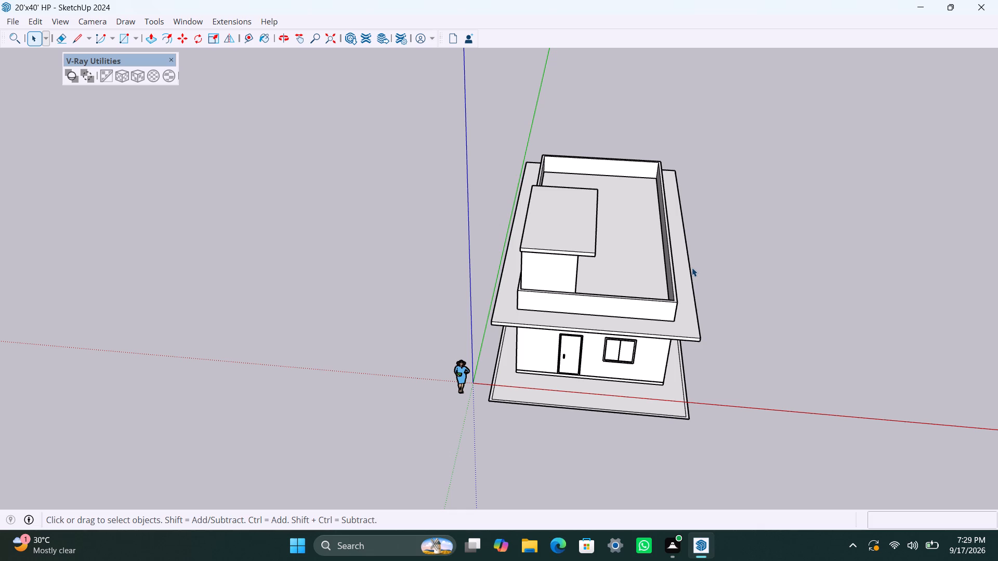
pyautogui.scroll(1, 680, 434)
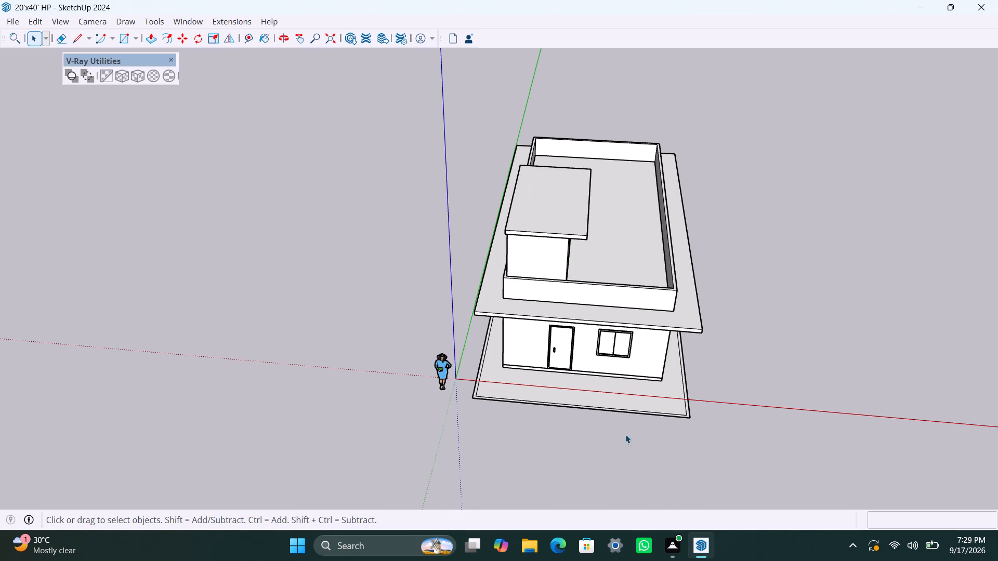
pyautogui.scroll(10, 571, 426)
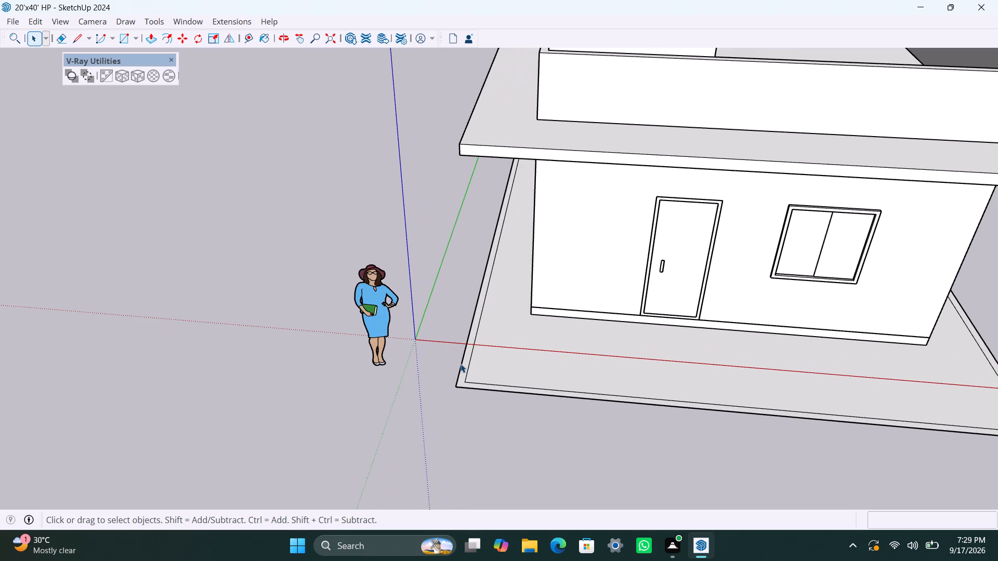
pyautogui.scroll(2, 461, 364)
pyautogui.doubleClick(471, 353)
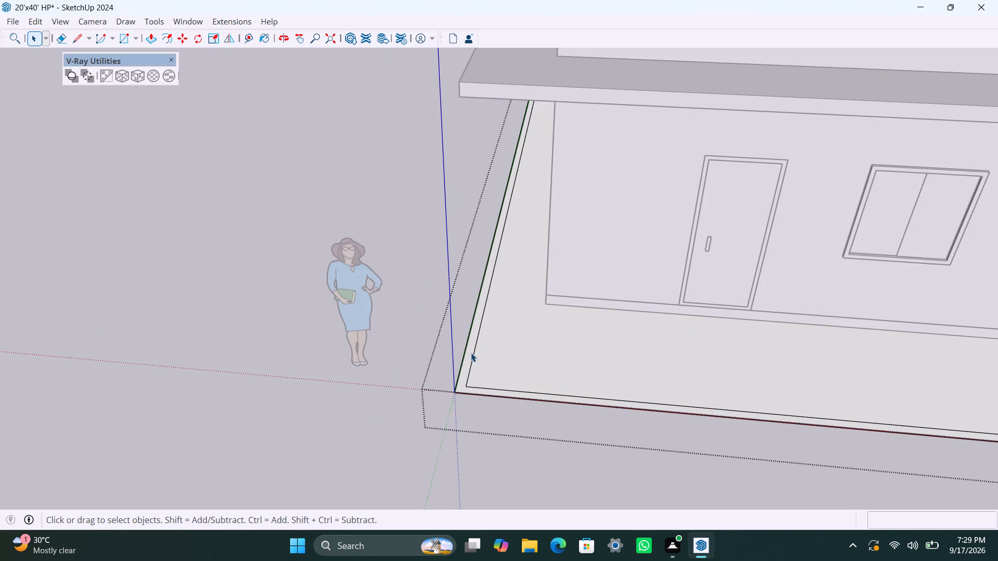
pyautogui.click(471, 353)
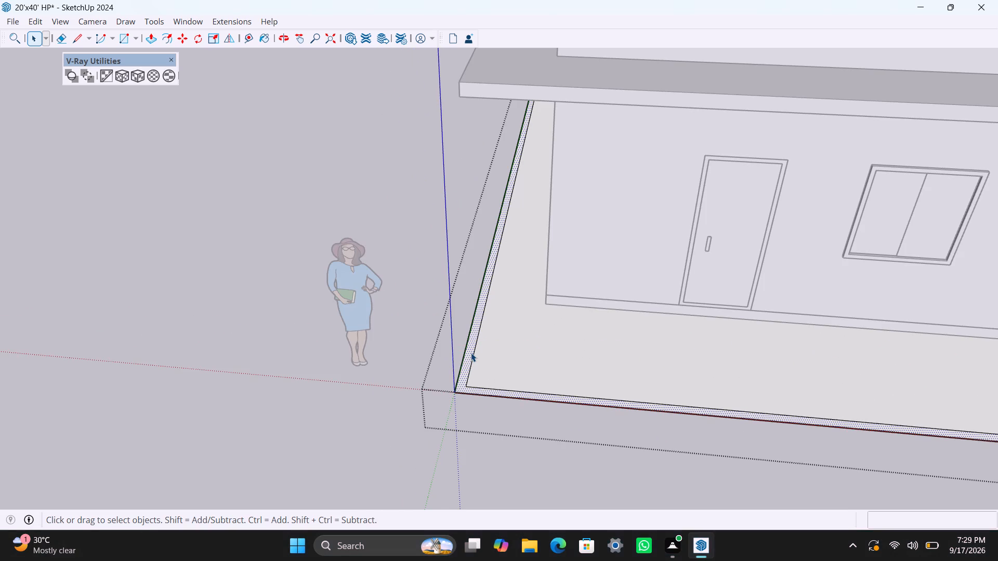
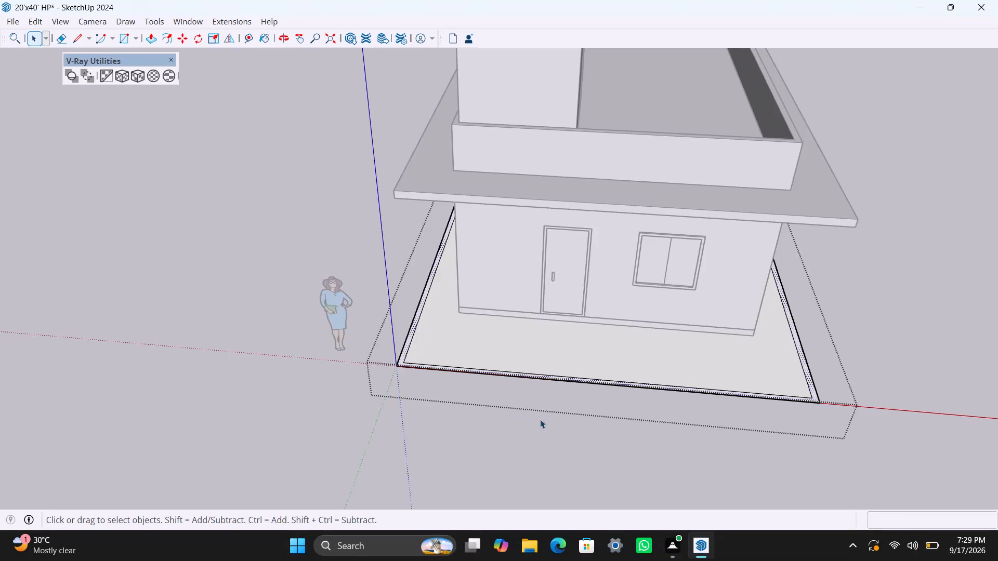
# Open the ground group and draw a 4 1/2" line across the front border strip, left of the door.
pyautogui.scroll(-4, 465, 387)
pyautogui.moveTo(493, 440); pyautogui.dragTo(551, 487, button='middle')
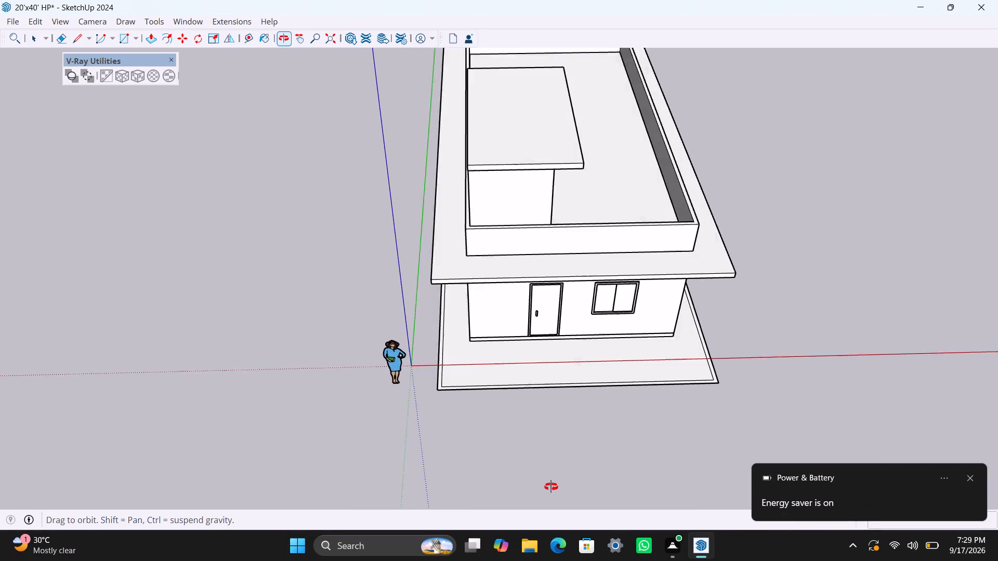
pyautogui.moveTo(551, 487); pyautogui.dragTo(551, 488, button='middle')
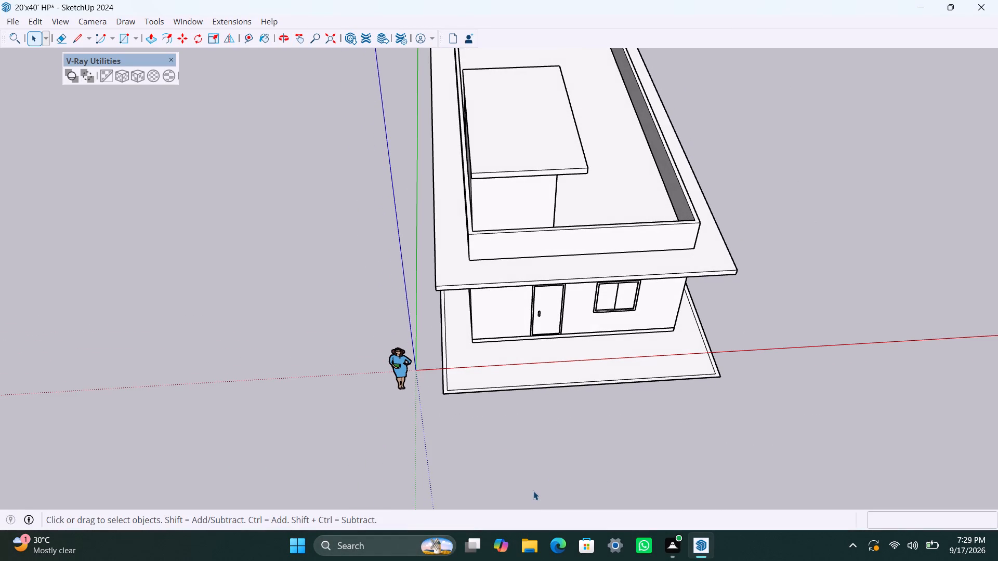
pyautogui.scroll(5, 599, 423)
pyautogui.moveTo(494, 383); pyautogui.dragTo(401, 463, button='middle')
pyautogui.scroll(3, 453, 390)
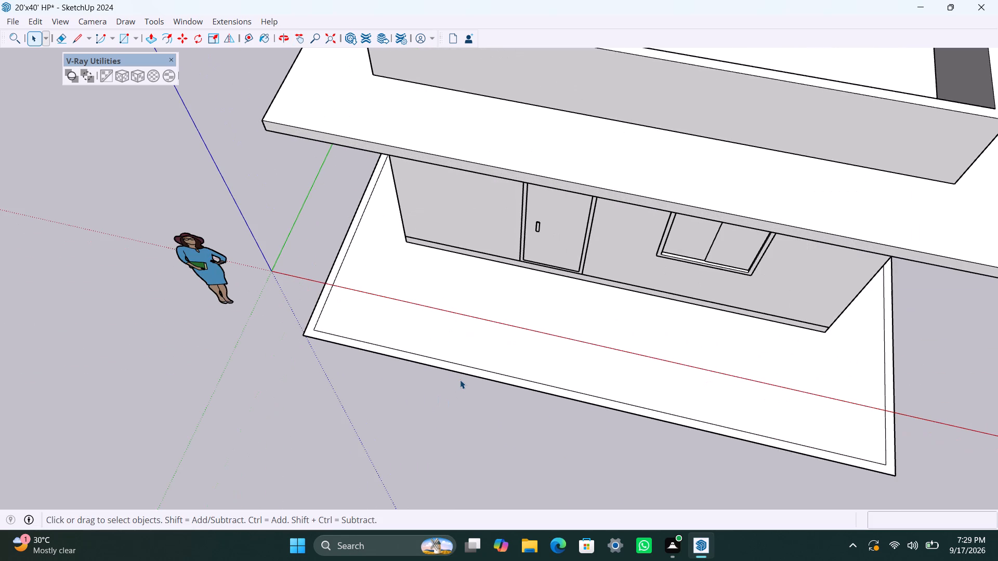
pyautogui.scroll(2, 491, 384)
pyautogui.scroll(-1, 544, 434)
pyautogui.moveTo(554, 430); pyautogui.dragTo(460, 380, button='middle')
pyautogui.moveTo(460, 380); pyautogui.dragTo(593, 417, button='middle')
pyautogui.scroll(4, 506, 394)
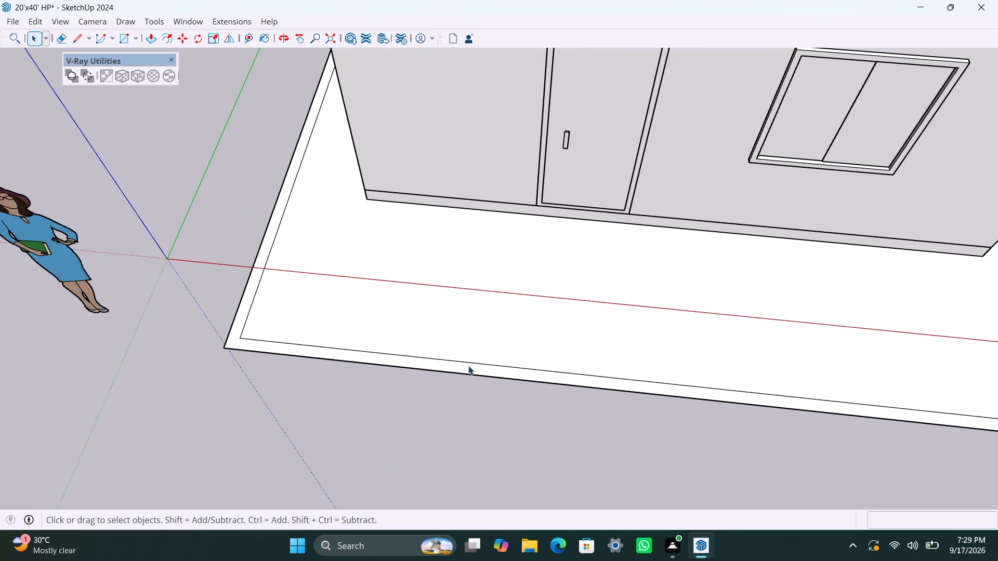
pyautogui.tripleClick(469, 367)
pyautogui.tripleClick(474, 368)
pyautogui.doubleClick(475, 368)
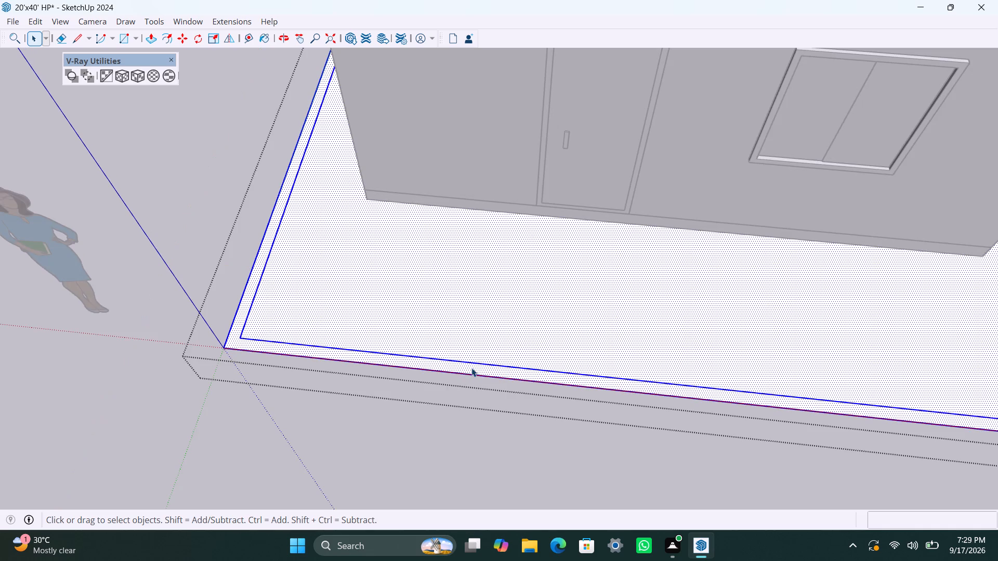
pyautogui.scroll(3, 470, 368)
pyautogui.click(479, 367)
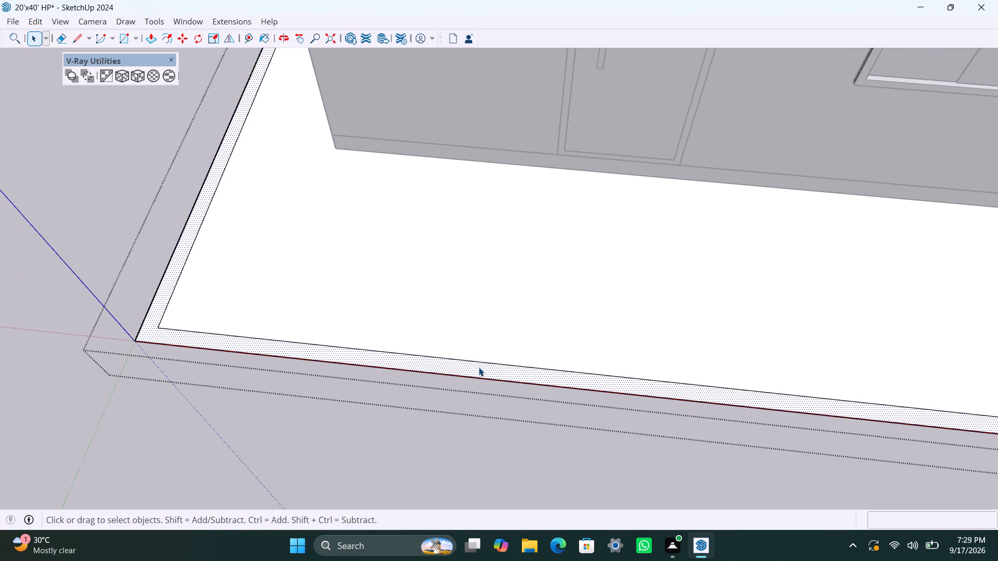
pyautogui.press('l')
pyautogui.click(453, 361)
pyautogui.click(449, 379)
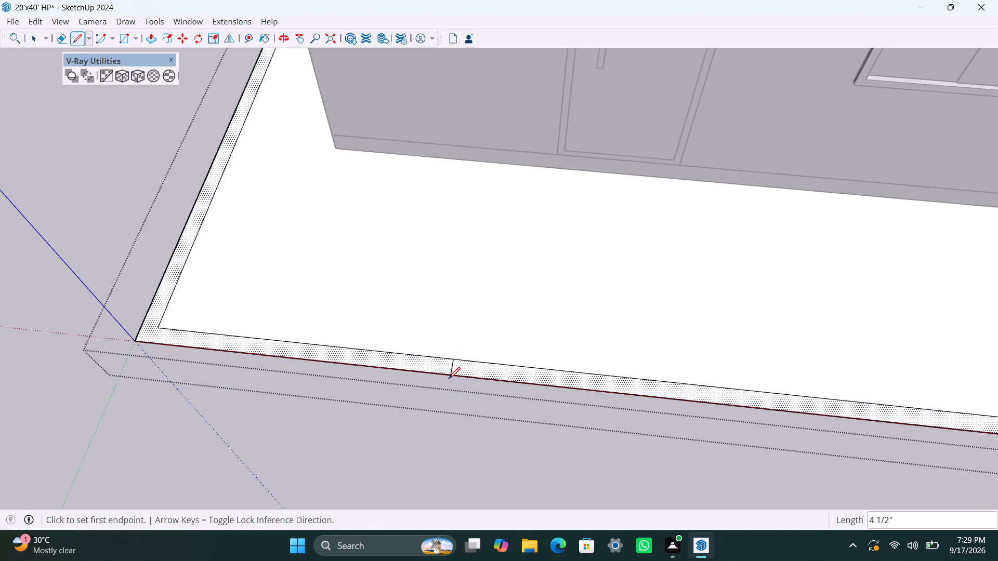
# Copy the short dividing line 10' along the front border toward the window side.
pyautogui.press('space')
pyautogui.click(450, 366)
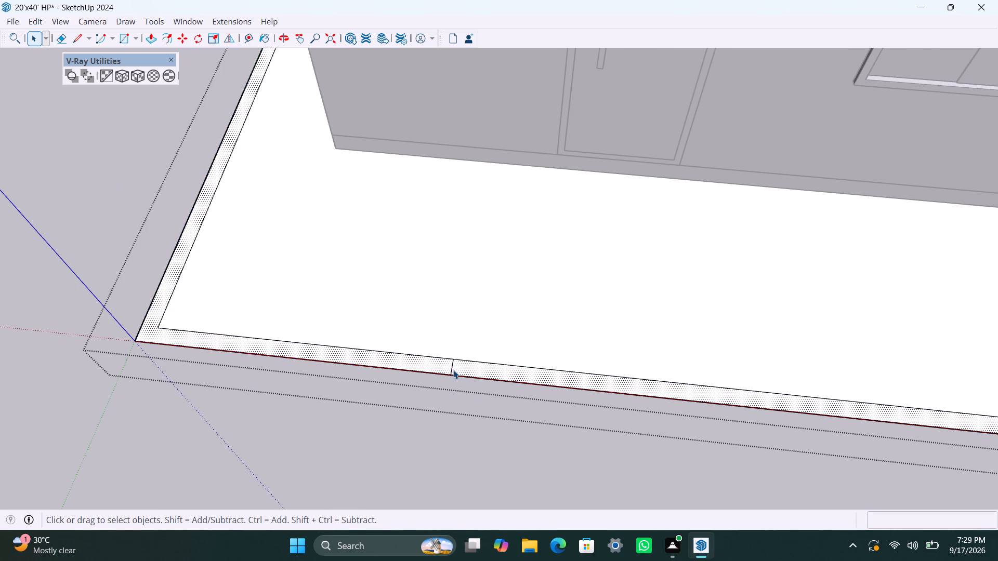
pyautogui.click(453, 367)
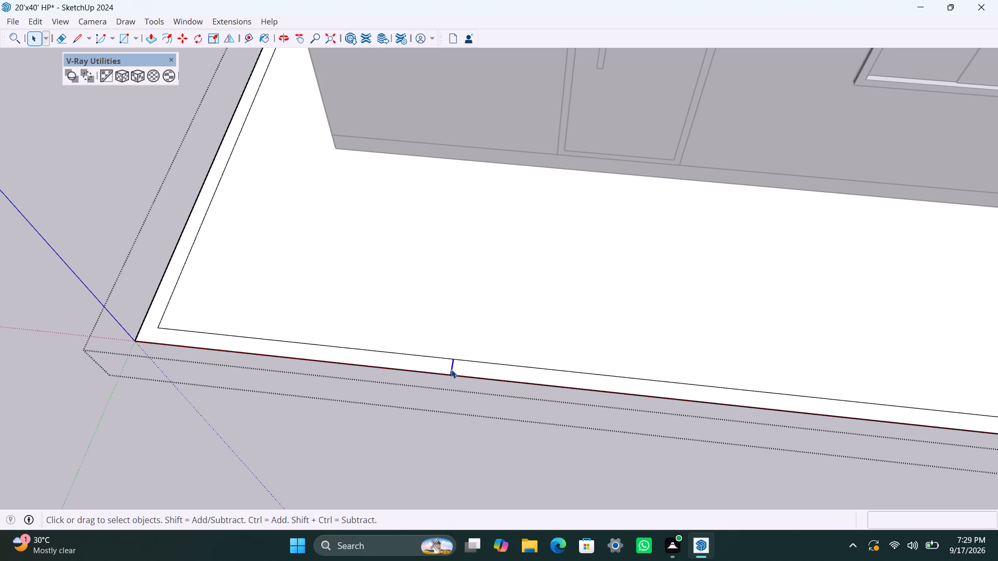
pyautogui.press('m')
pyautogui.click(457, 352)
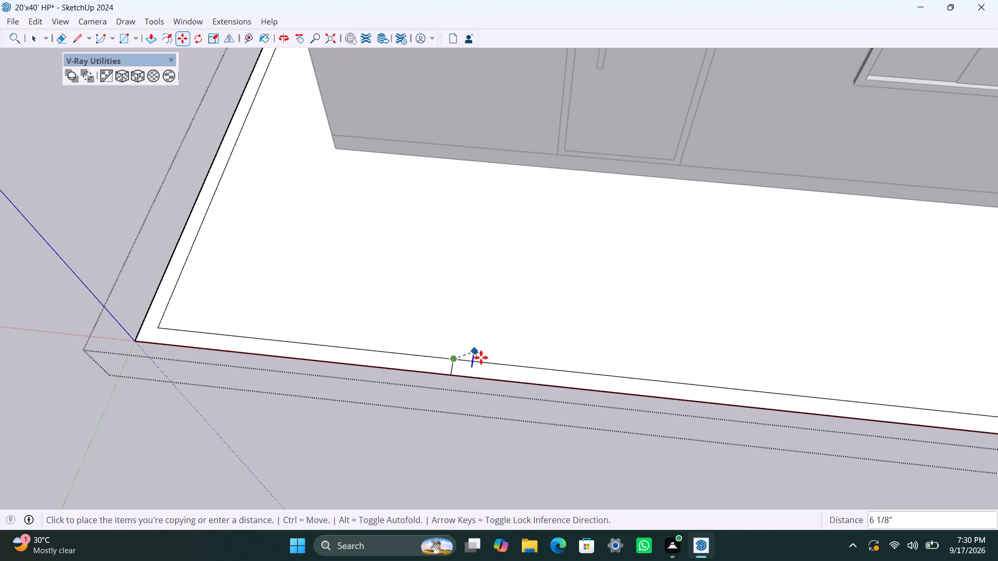
pyautogui.write("10'")
pyautogui.press('Return')
pyautogui.press('space')
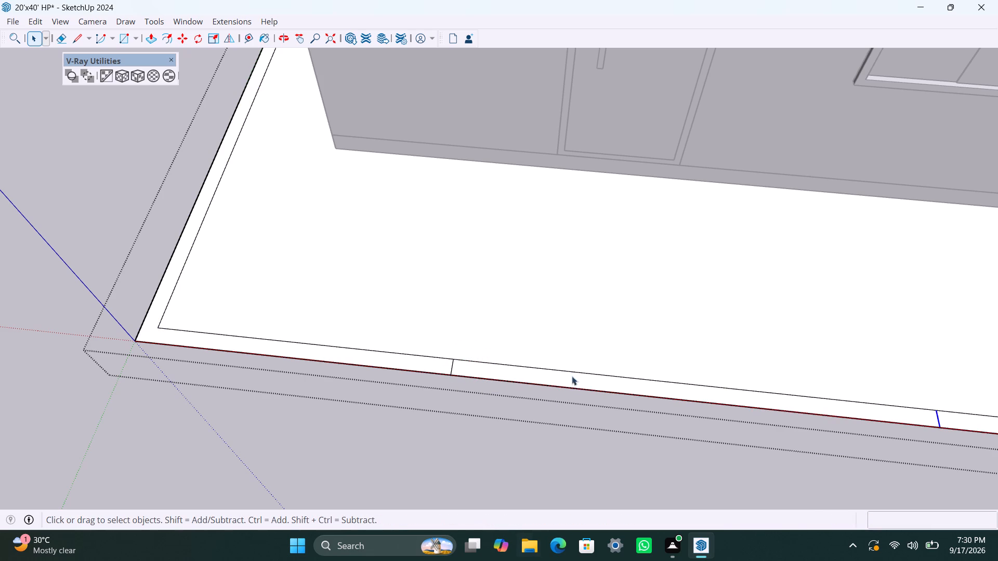
# Delete the front border's inner edge between the two dividing lines to open a gate gap.
pyautogui.scroll(2, 576, 382)
pyautogui.click(587, 372)
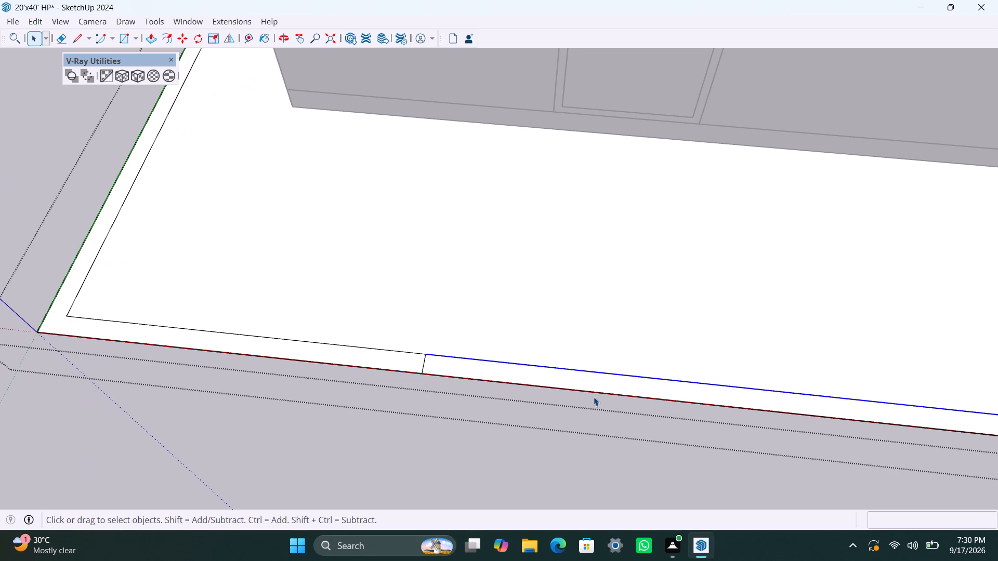
pyautogui.press('Delete')
# Push/Pull the remaining perimeter border strip up 6'6" as the boundary wall, and close the ground group.
pyautogui.scroll(-7, 444, 415)
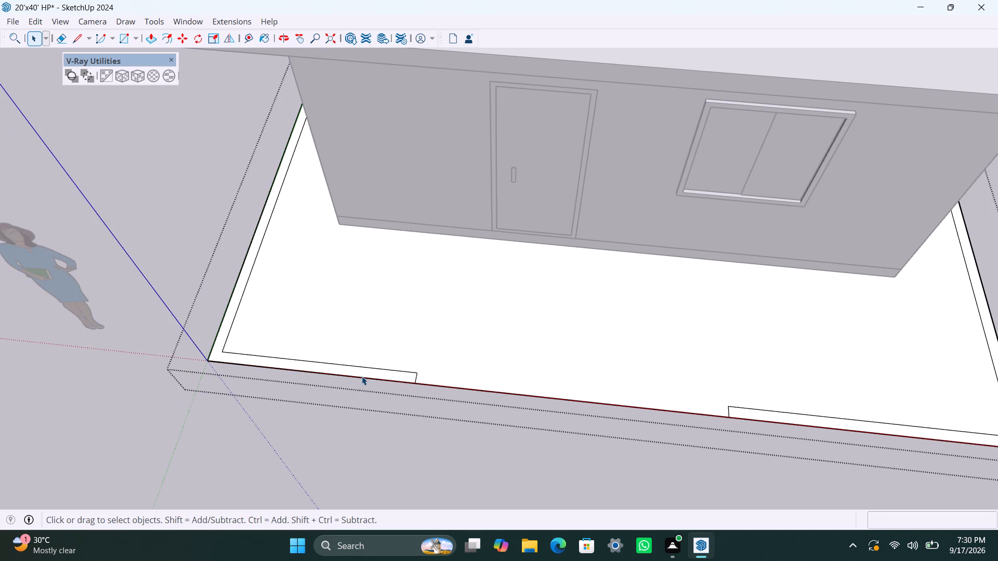
pyautogui.scroll(2, 370, 376)
pyautogui.click(372, 373)
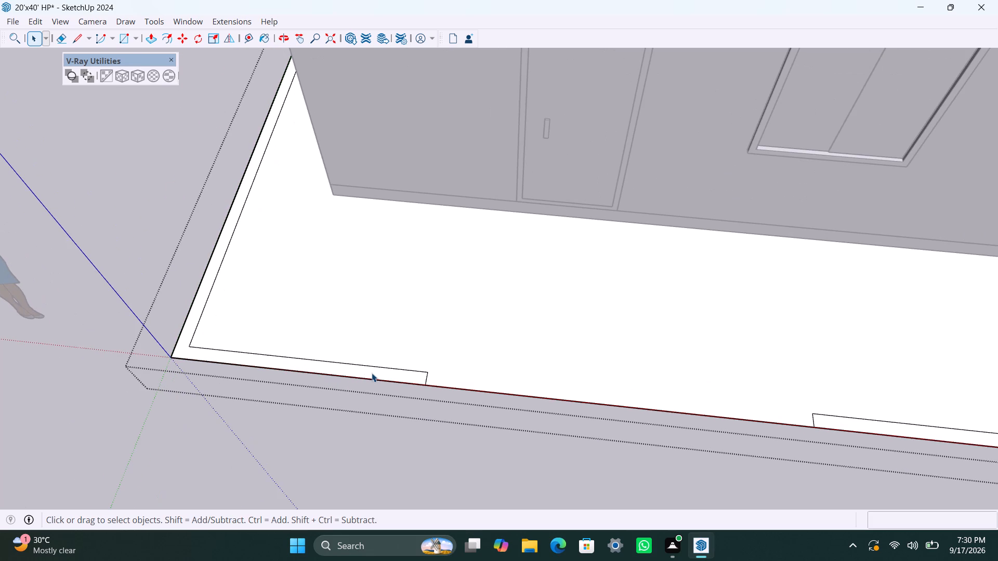
pyautogui.press('p')
pyautogui.moveTo(372, 373); pyautogui.dragTo(378, 346)
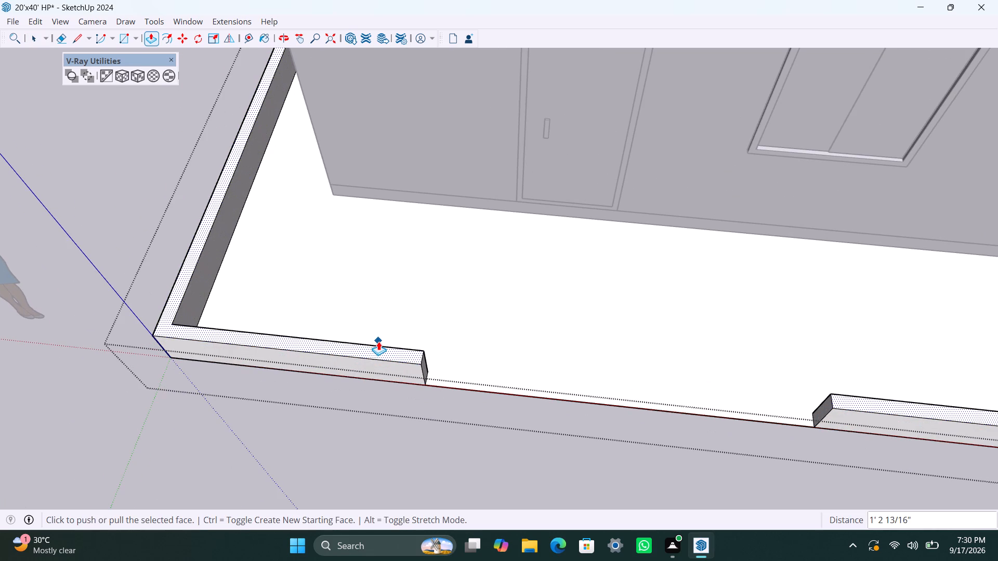
pyautogui.write("6'")
pyautogui.write('6"')
pyautogui.press('Return')
pyautogui.press('space')
pyautogui.scroll(-13, 405, 337)
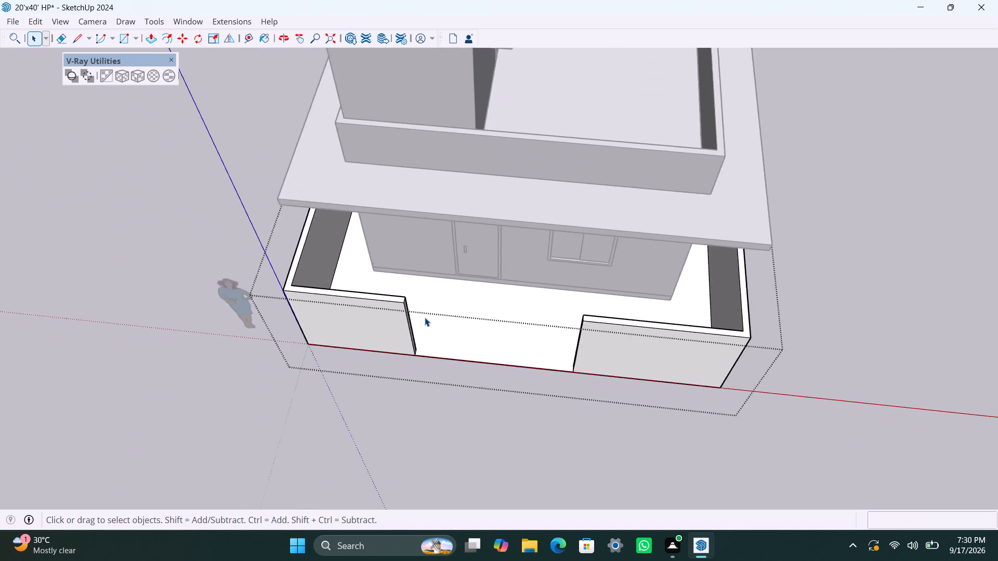
pyautogui.scroll(-1, 425, 317)
pyautogui.click(791, 329)
# Save the model.
pyautogui.scroll(3, 522, 379)
pyautogui.moveTo(507, 353); pyautogui.dragTo(515, 181, button='middle')
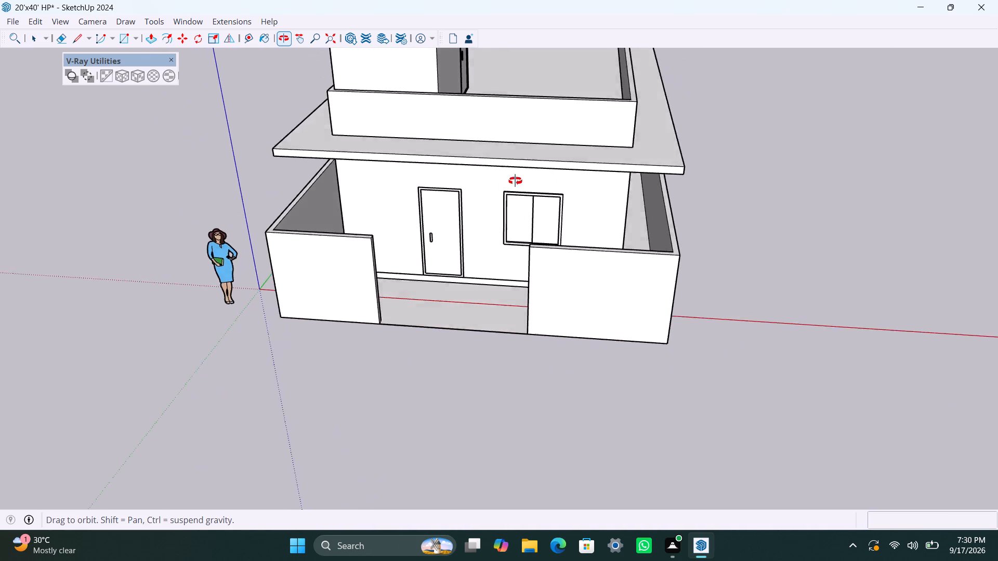
pyautogui.moveTo(515, 181); pyautogui.dragTo(551, 156, button='middle')
pyautogui.hotkey('ctrl', 's')
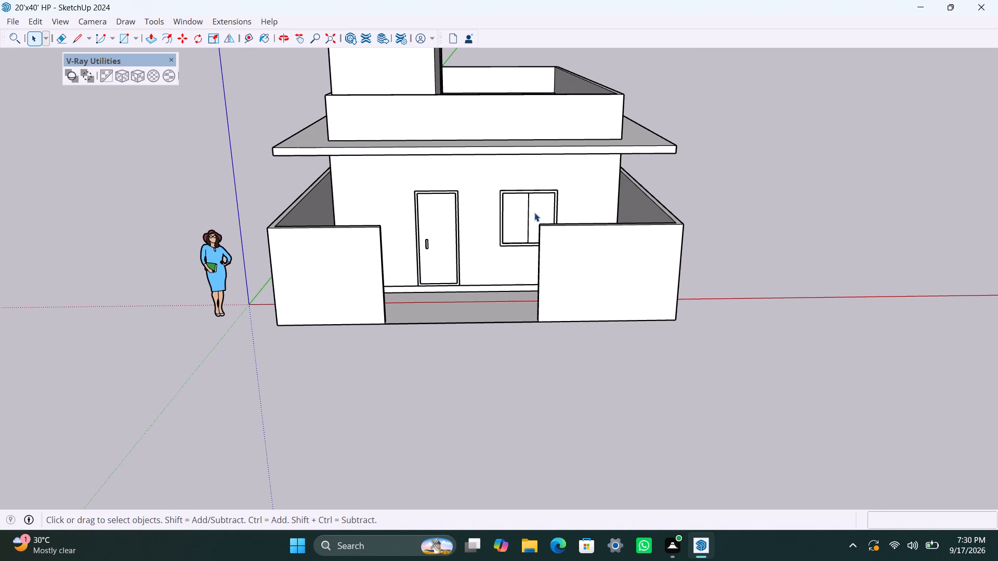
# Examine the boundary wall and house from outside, and the underside of the ground base.
pyautogui.scroll(-4, 533, 284)
pyautogui.keyDown('shift'); pyautogui.moveTo(596, 318); pyautogui.dragTo(618, 389, button='middle'); pyautogui.keyUp('shift')
pyautogui.scroll(2, 613, 415)
pyautogui.moveTo(557, 412); pyautogui.dragTo(387, 368, button='middle')
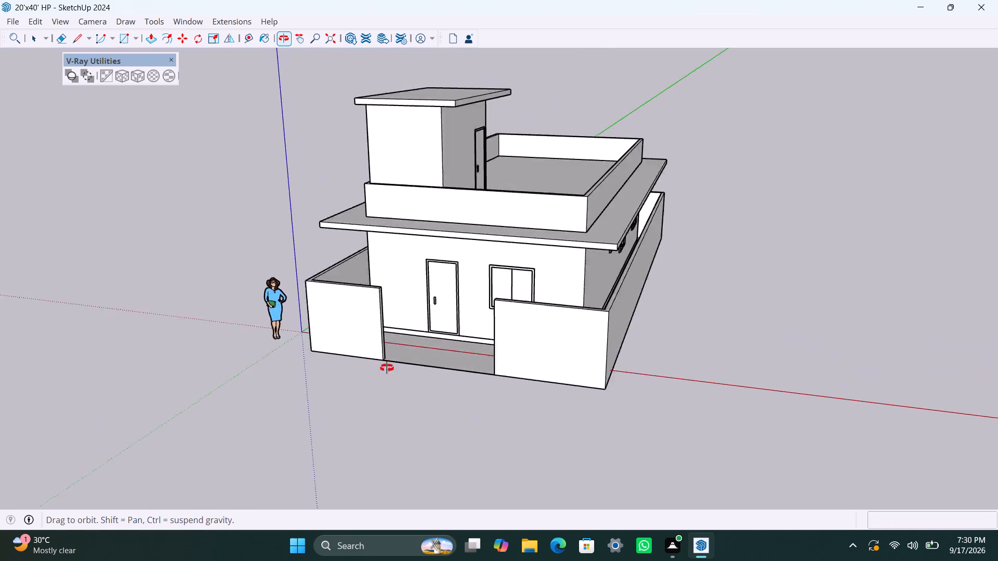
pyautogui.moveTo(387, 368); pyautogui.dragTo(480, 110, button='middle')
pyautogui.scroll(2, 494, 243)
pyautogui.scroll(2, 490, 300)
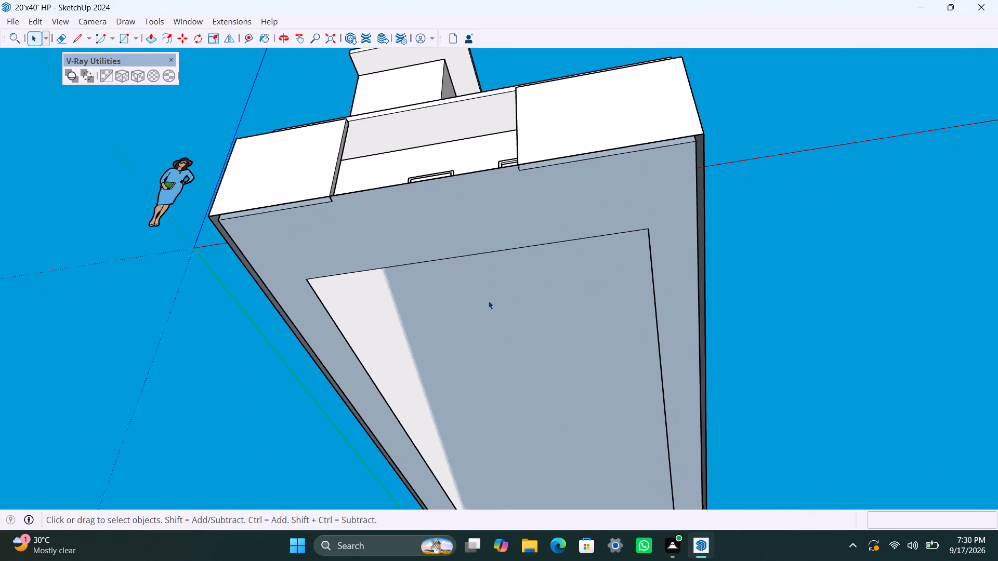
pyautogui.scroll(1, 482, 224)
pyautogui.moveTo(494, 223); pyautogui.dragTo(591, 116, button='middle')
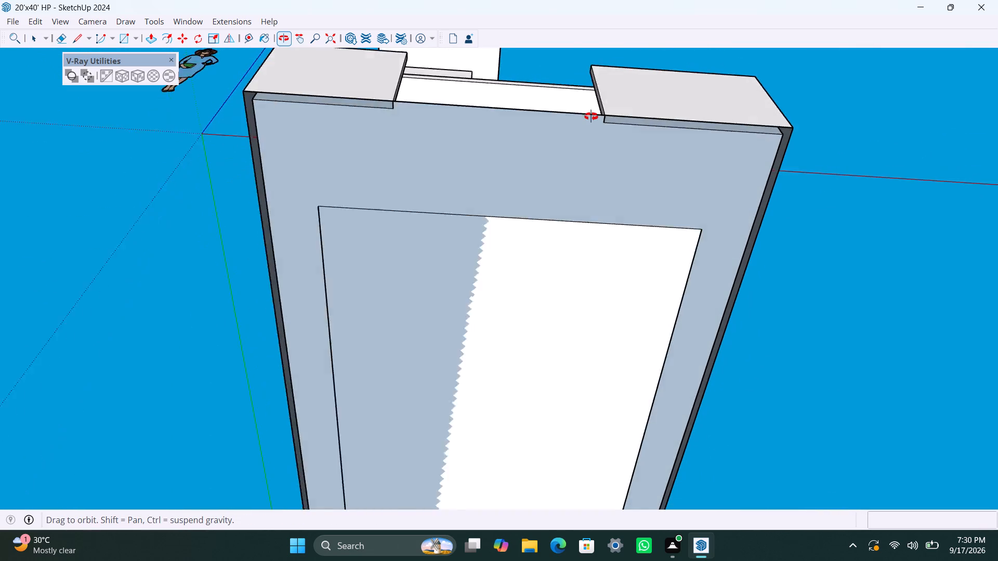
pyautogui.moveTo(591, 116); pyautogui.dragTo(492, 325, button='middle')
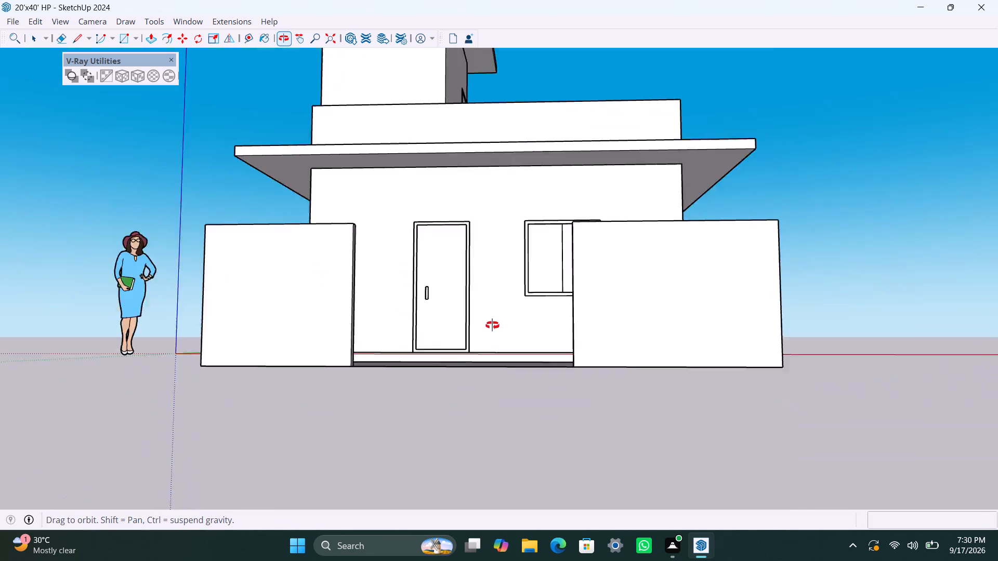
pyautogui.moveTo(492, 325); pyautogui.dragTo(490, 338, button='middle')
# Open the ground group and draw a 26' by 49' rectangle across its underside between opposite outer corners.
pyautogui.scroll(2, 484, 306)
pyautogui.doubleClick(484, 306)
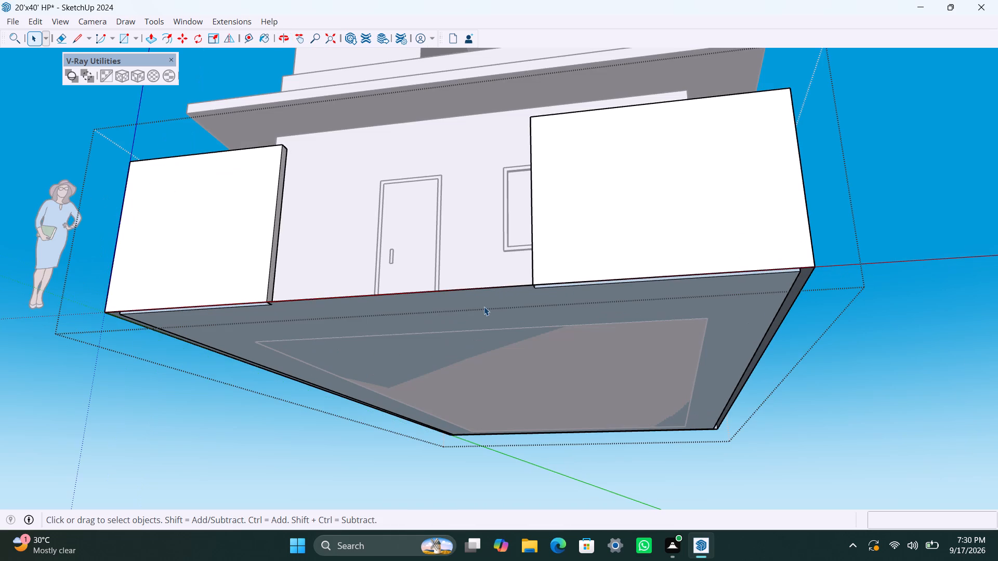
pyautogui.scroll(-2, 471, 311)
pyautogui.moveTo(463, 288); pyautogui.dragTo(454, 98, button='middle')
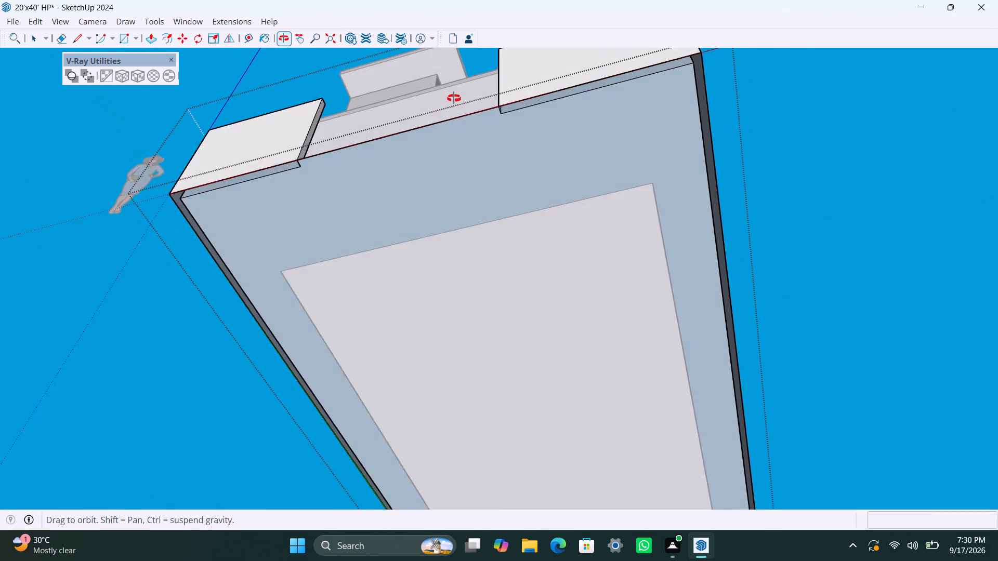
pyautogui.moveTo(454, 98); pyautogui.dragTo(458, 79, button='middle')
pyautogui.scroll(1, 324, 152)
pyautogui.scroll(-2, 232, 164)
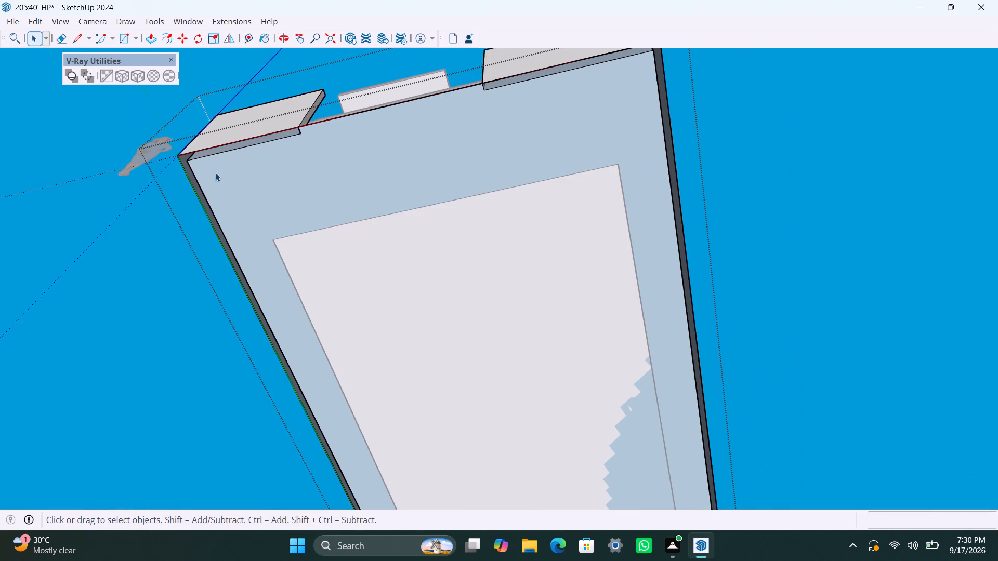
pyautogui.press('r')
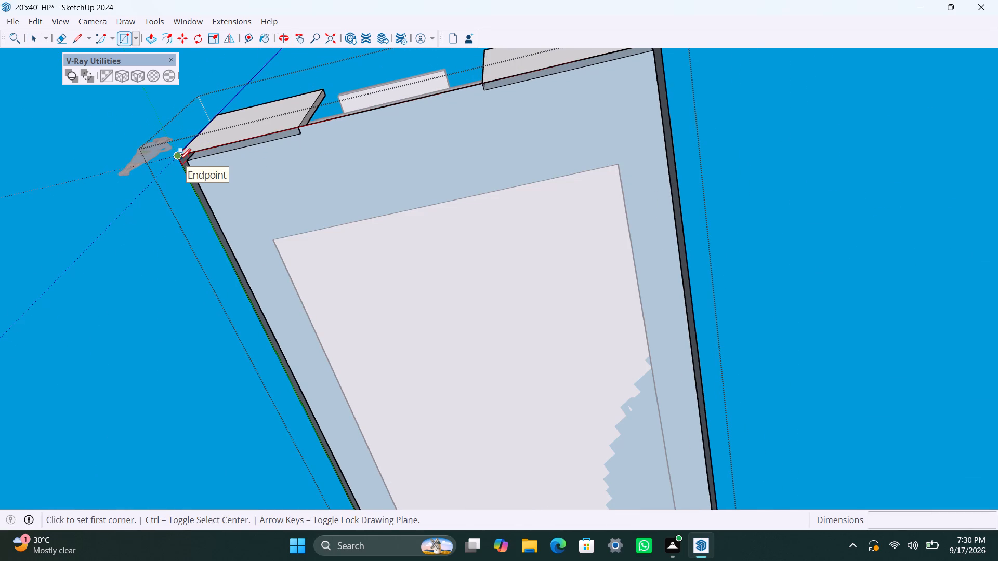
pyautogui.click(179, 154)
pyautogui.scroll(-4, 387, 271)
pyautogui.keyDown('shift'); pyautogui.moveTo(393, 274); pyautogui.dragTo(372, 182, button='middle'); pyautogui.keyUp('shift')
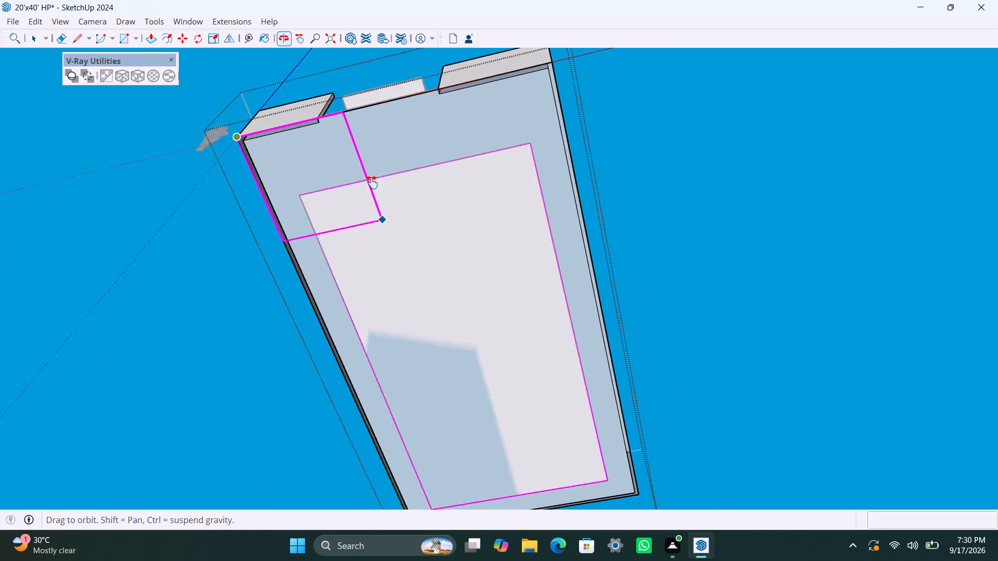
pyautogui.keyDown('shift'); pyautogui.moveTo(372, 182); pyautogui.dragTo(371, 183, button='middle'); pyautogui.keyUp('shift')
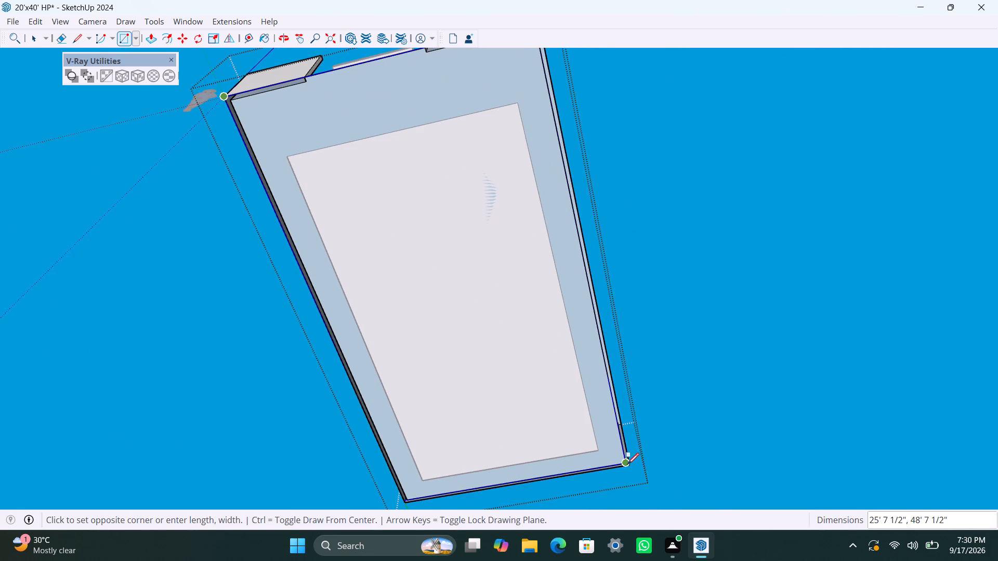
pyautogui.scroll(6, 633, 466)
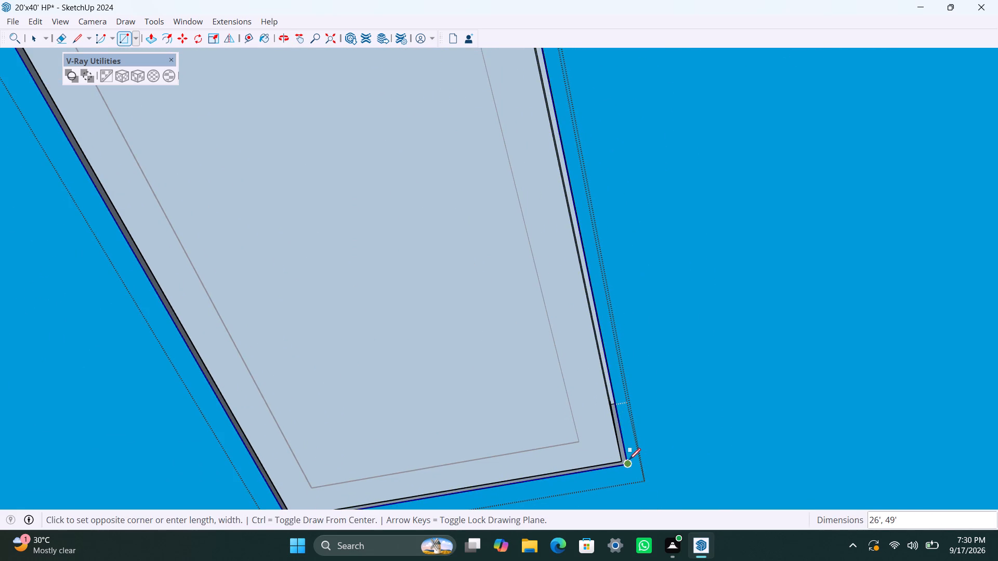
pyautogui.click(629, 460)
# Select all the connected geometry of the ground base and boundary wall, and make it a group.
pyautogui.press('space')
pyautogui.doubleClick(582, 433)
pyautogui.scroll(2, 624, 442)
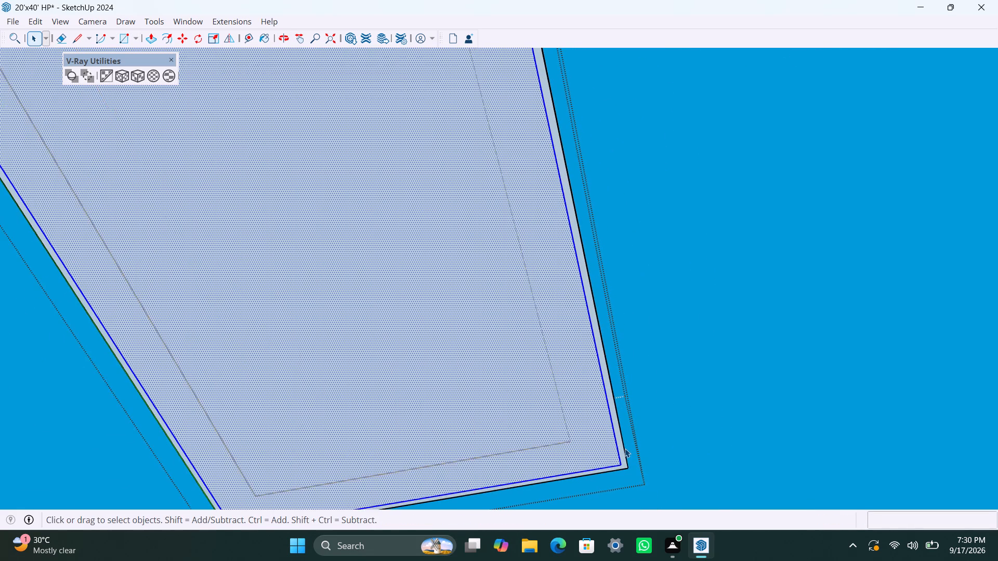
pyautogui.scroll(2, 622, 457)
pyautogui.doubleClick(622, 457)
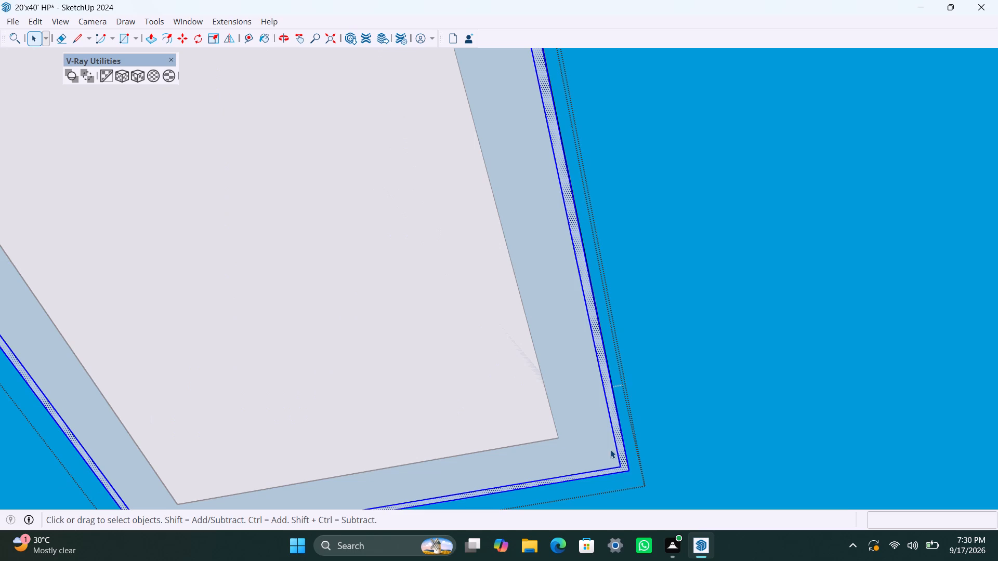
pyautogui.doubleClick(610, 449)
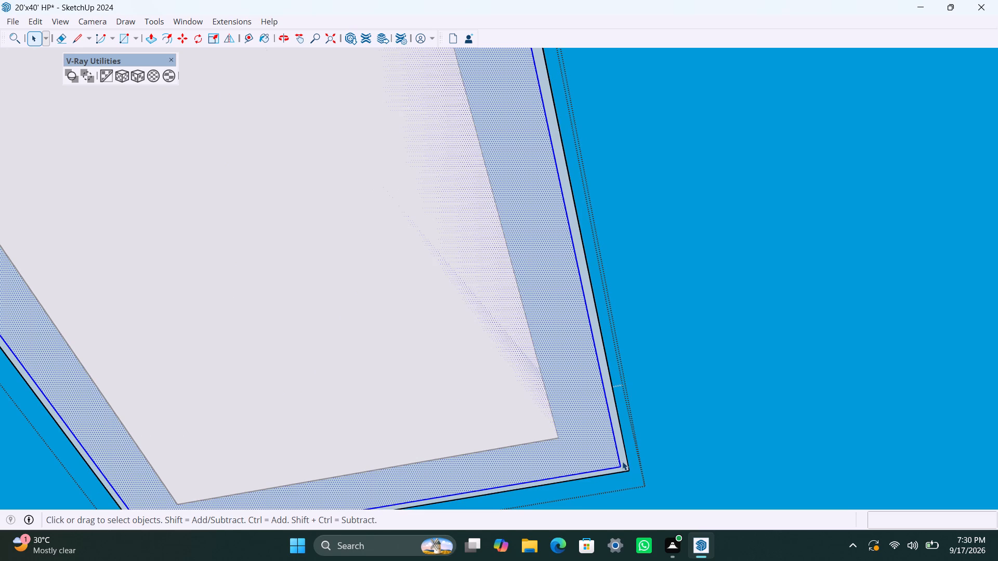
pyautogui.tripleClick(622, 461)
pyautogui.rightClick(623, 462)
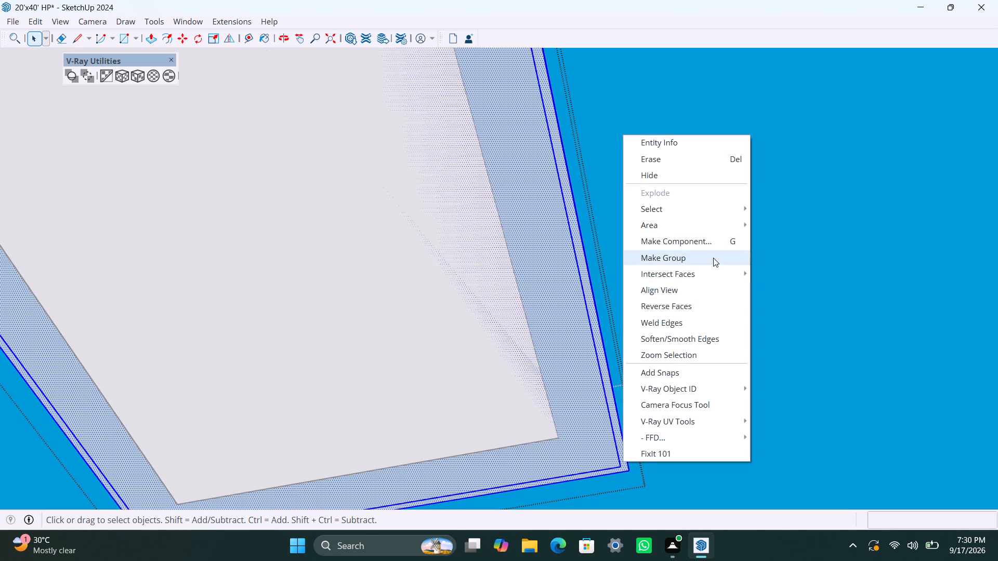
pyautogui.click(713, 258)
# Open the new group and Push/Pull the inner face of the ground base's underside by 2".
pyautogui.click(580, 404)
pyautogui.tripleClick(586, 406)
pyautogui.click(588, 407)
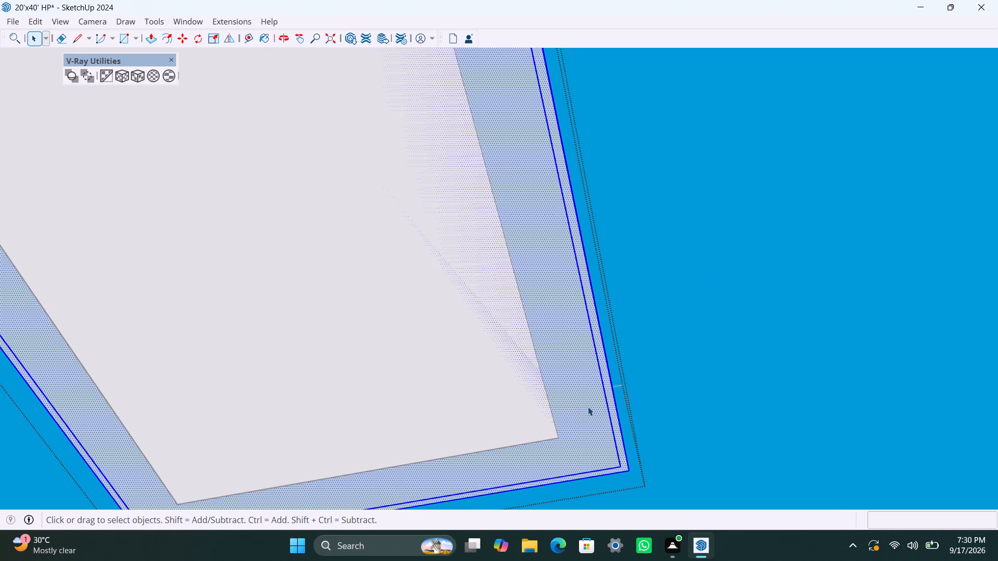
pyautogui.press('p')
pyautogui.click(594, 414)
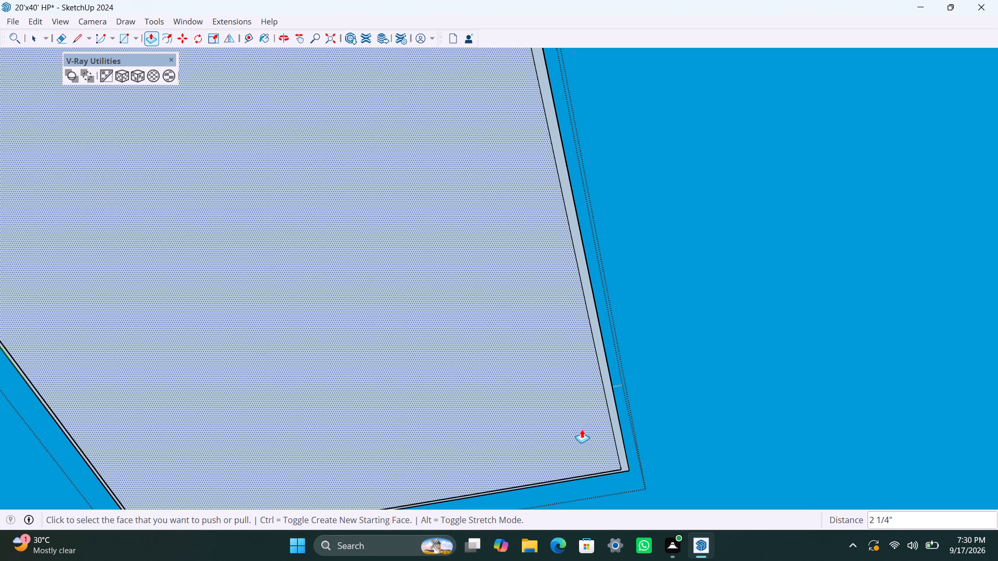
pyautogui.write('2"')
pyautogui.press('Return')
pyautogui.press('space')
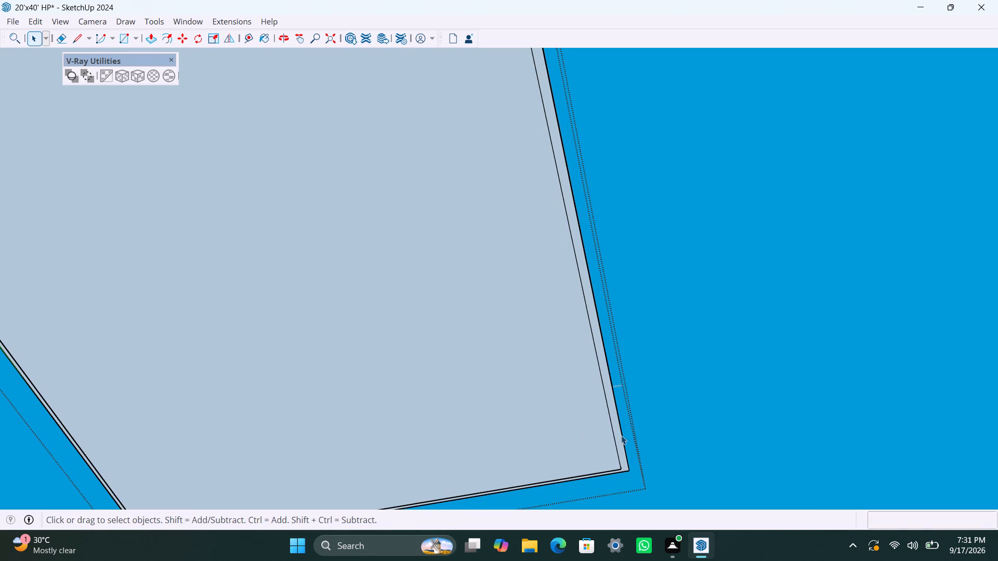
# Push/Pull the border strip around the ground base's underside by 2" and close the ground group.
pyautogui.scroll(3, 614, 444)
pyautogui.click(630, 433)
pyautogui.click(620, 453)
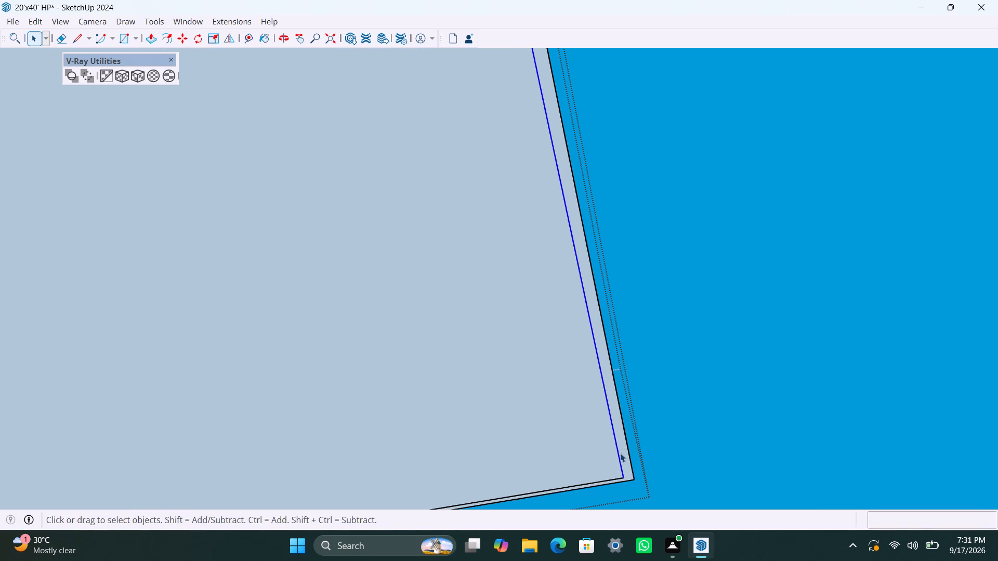
pyautogui.click(622, 451)
pyautogui.press('p')
pyautogui.moveTo(623, 450); pyautogui.dragTo(621, 460)
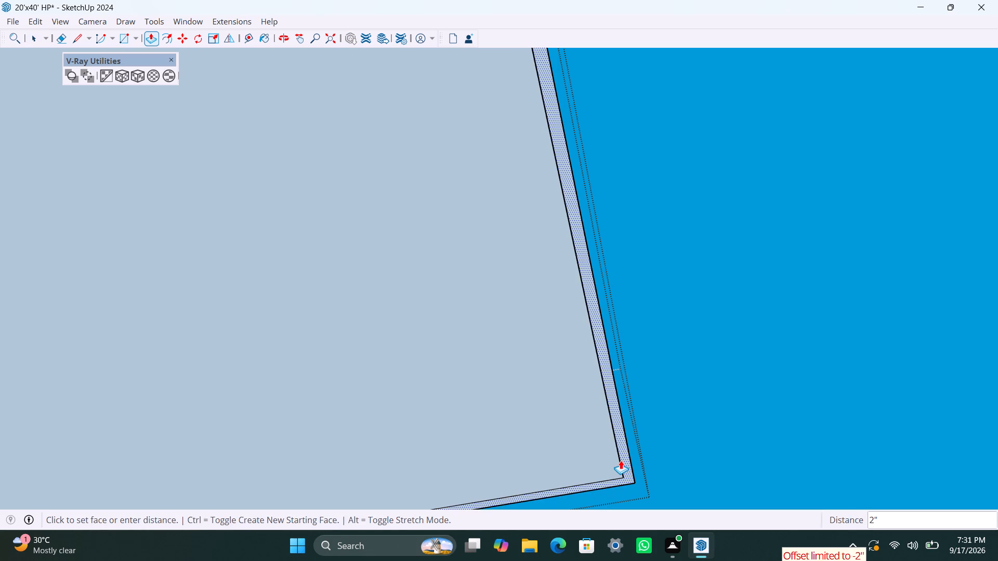
pyautogui.write('2"')
pyautogui.press('Return')
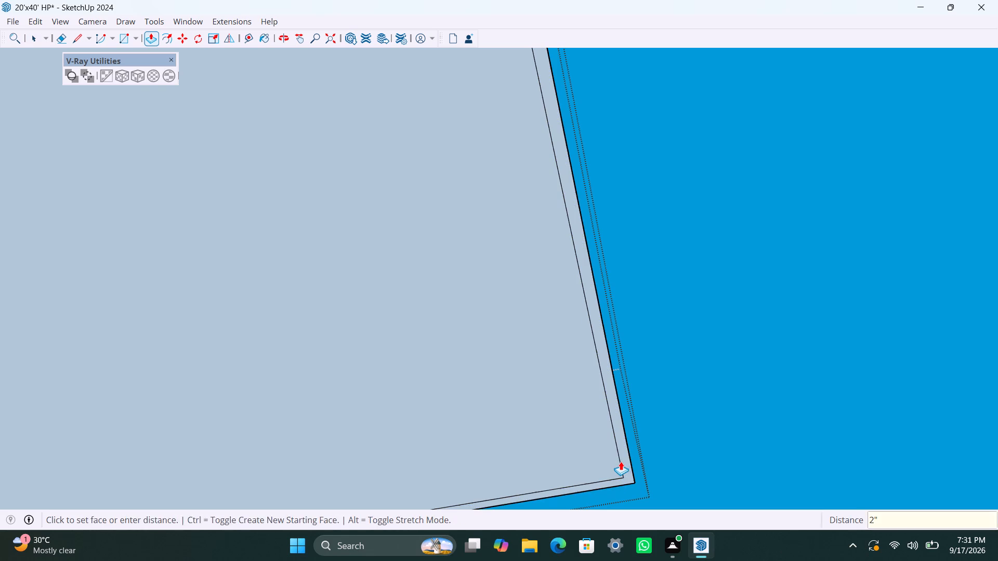
pyautogui.press('space')
pyautogui.scroll(-17, 738, 313)
pyautogui.moveTo(484, 189); pyautogui.dragTo(596, 557, button='middle')
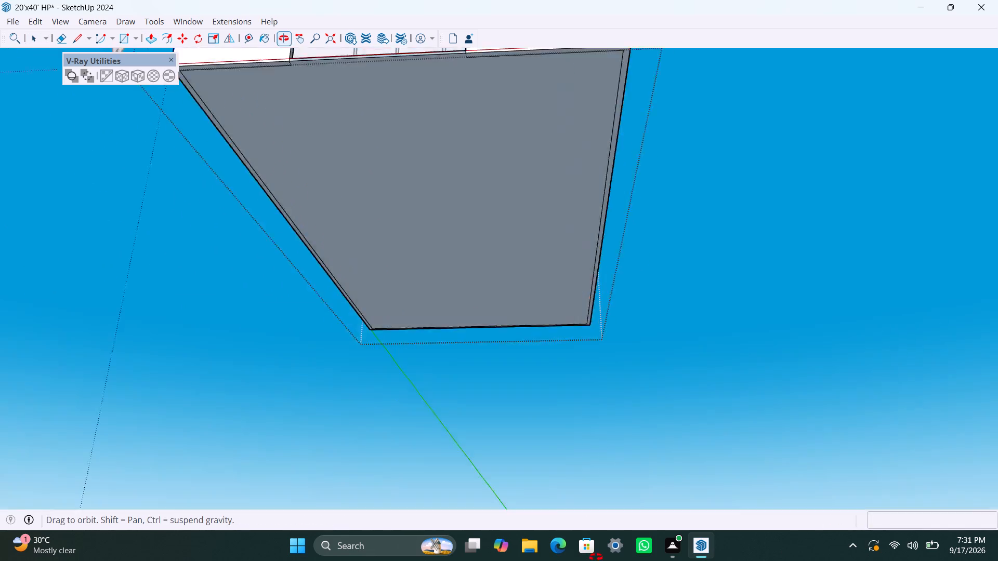
pyautogui.moveTo(596, 557); pyautogui.dragTo(597, 555, button='middle')
pyautogui.scroll(-5, 525, 457)
pyautogui.keyDown('shift'); pyautogui.moveTo(423, 398); pyautogui.dragTo(369, 316, button='middle'); pyautogui.keyUp('shift')
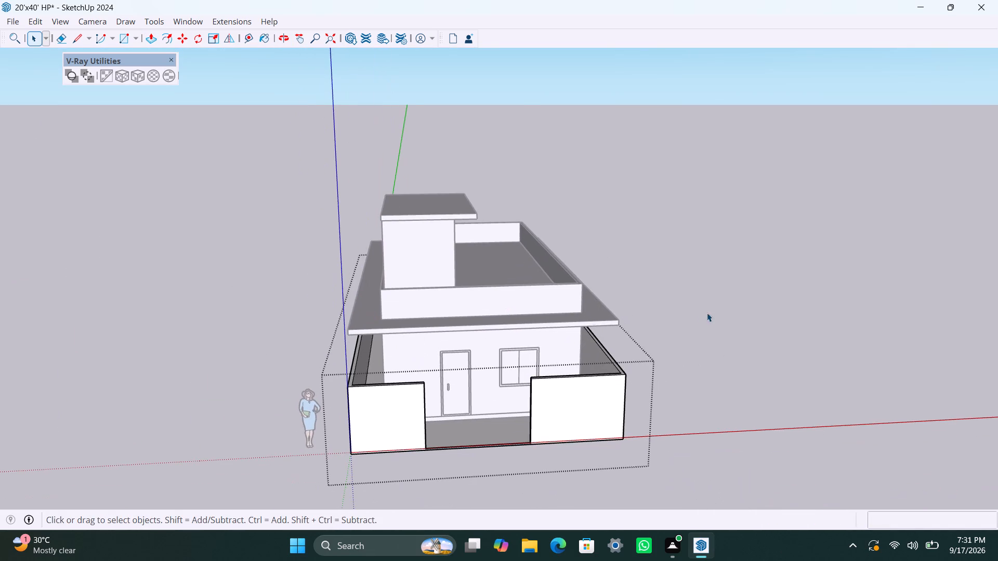
pyautogui.click(707, 313)
pyautogui.scroll(3, 483, 429)
pyautogui.doubleClick(737, 332)
# Open the ground group, reverse the back-facing strip on the base's front edge below the gate opening, and close the group.
pyautogui.scroll(3, 652, 417)
pyautogui.scroll(3, 450, 451)
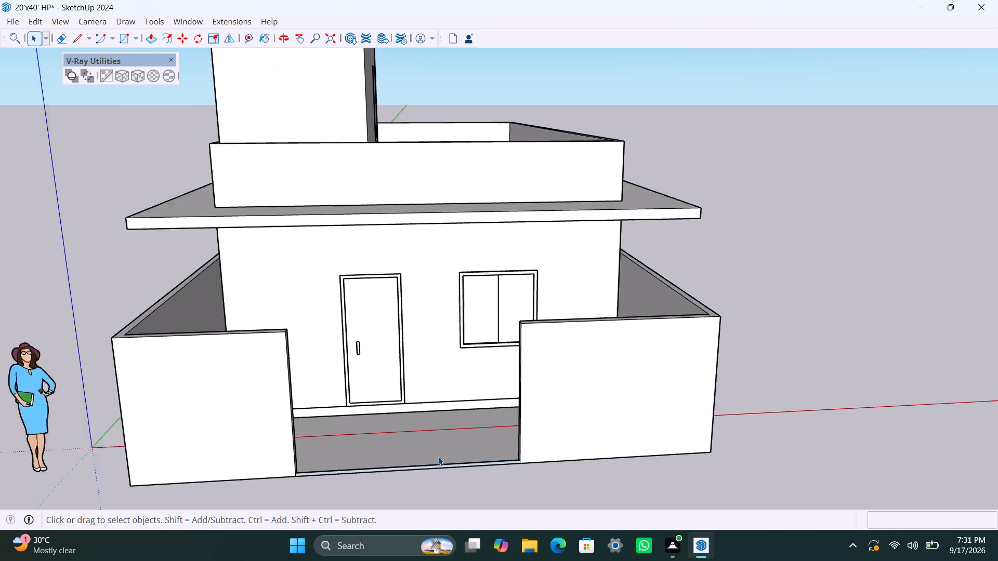
pyautogui.moveTo(428, 459); pyautogui.dragTo(383, 357, button='middle')
pyautogui.scroll(4, 348, 384)
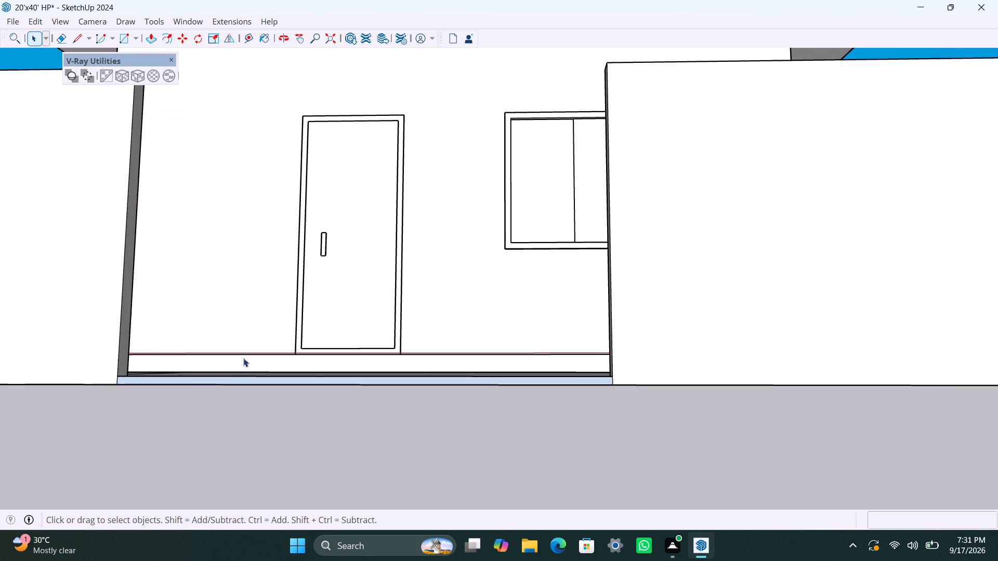
pyautogui.moveTo(247, 359); pyautogui.dragTo(249, 440, button='middle')
pyautogui.scroll(-5, 323, 451)
pyautogui.moveTo(411, 456); pyautogui.dragTo(462, 349, button='middle')
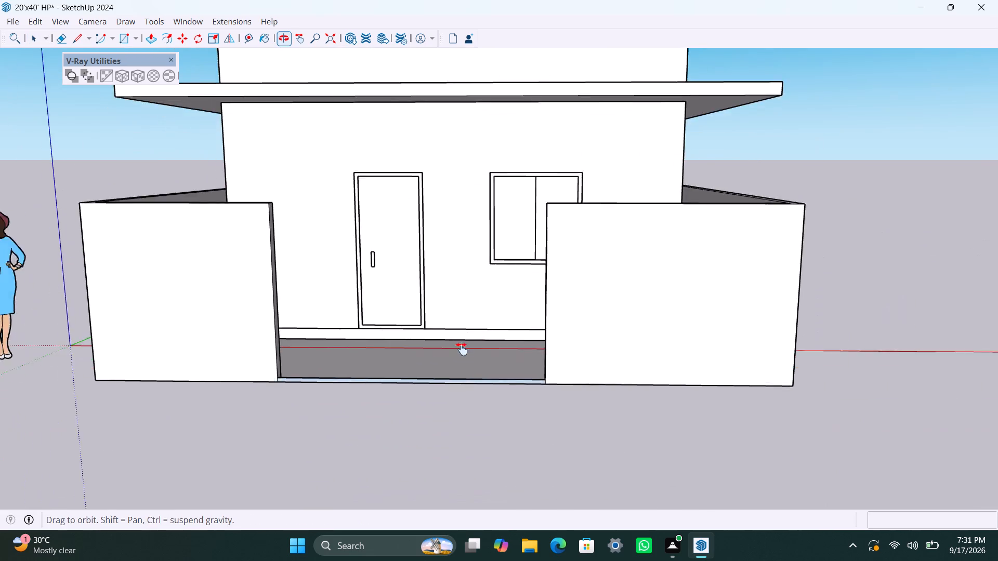
pyautogui.moveTo(462, 349); pyautogui.dragTo(463, 350, button='middle')
pyautogui.keyDown('shift'); pyautogui.scroll(-1, 463, 350); pyautogui.keyUp('shift')
pyautogui.scroll(9, 460, 363)
pyautogui.scroll(2, 596, 385)
pyautogui.click(620, 382)
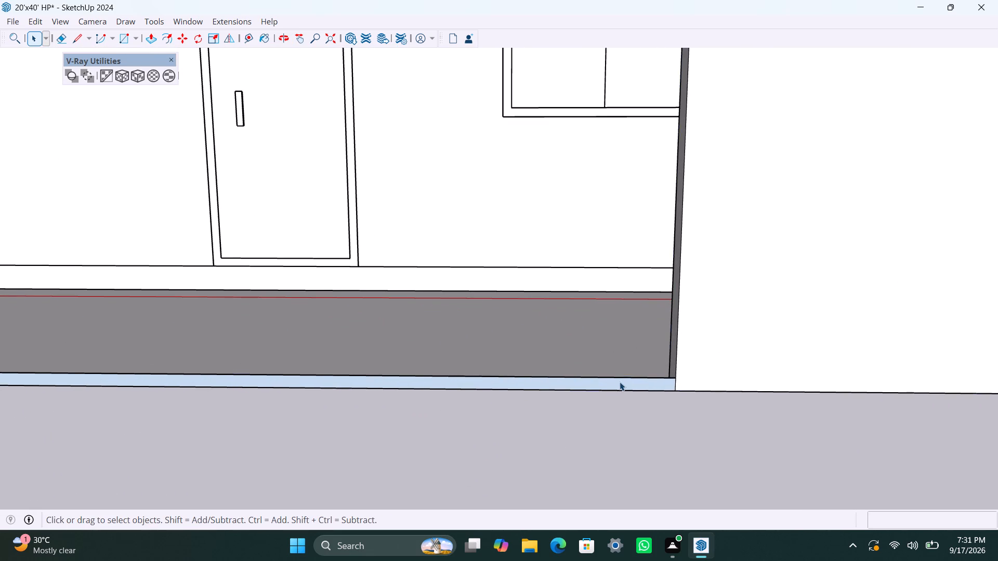
pyautogui.doubleClick(622, 382)
pyautogui.doubleClick(625, 381)
pyautogui.doubleClick(630, 382)
pyautogui.click(634, 379)
pyautogui.tripleClick(642, 384)
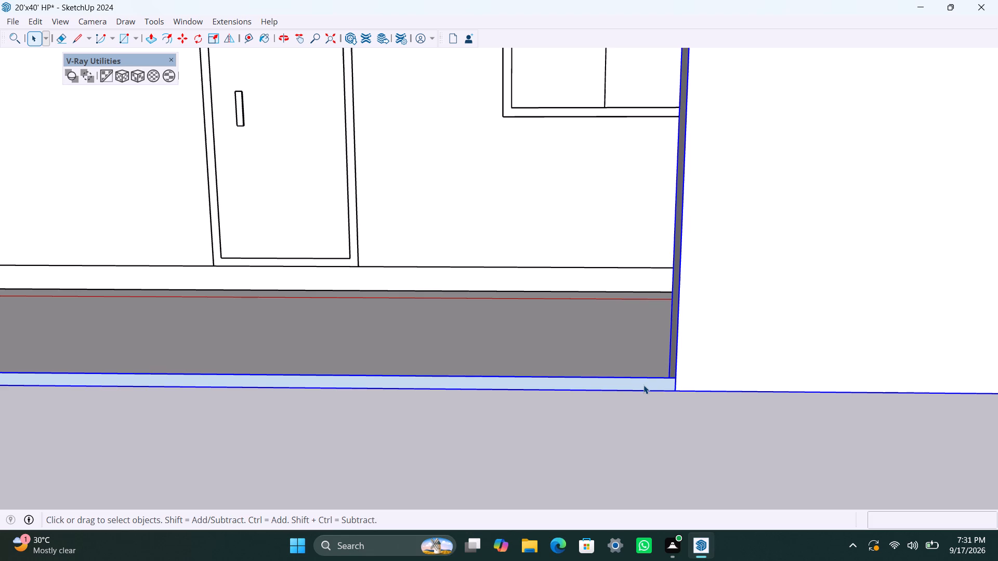
pyautogui.click(644, 385)
pyautogui.scroll(3, 646, 385)
pyautogui.click(648, 385)
pyautogui.rightClick(649, 385)
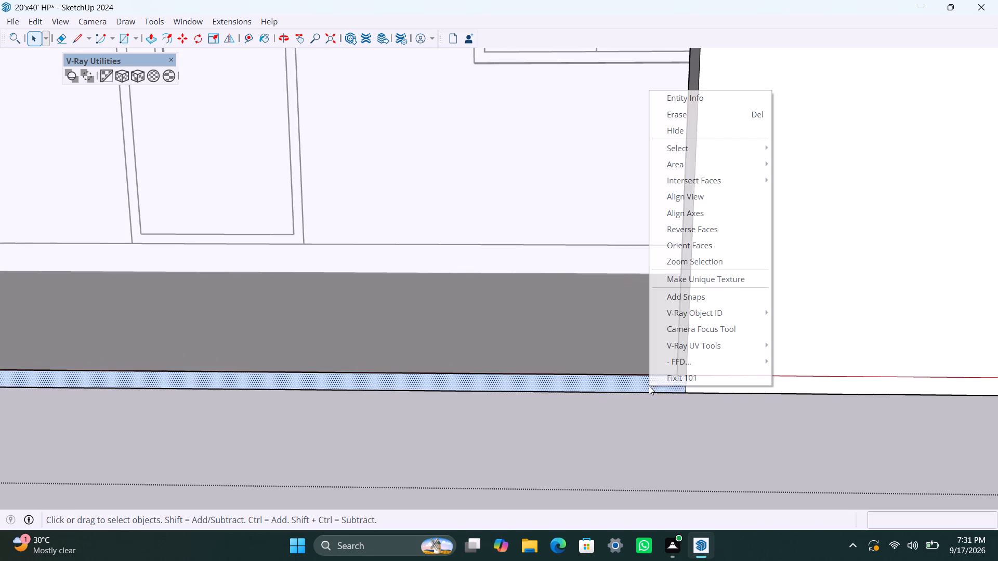
pyautogui.click(703, 229)
pyautogui.click(677, 500)
pyautogui.scroll(-4, 607, 462)
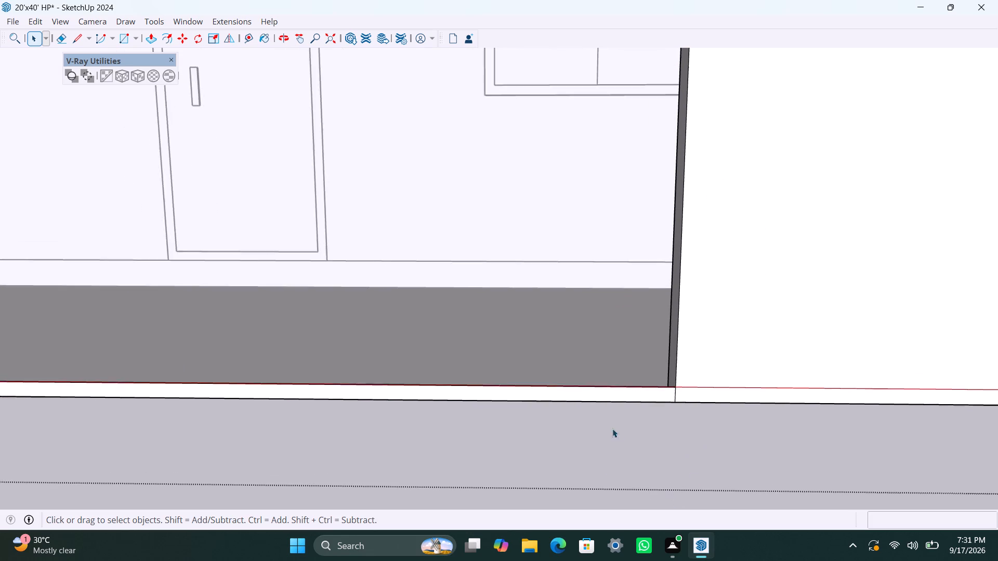
pyautogui.scroll(-17, 612, 429)
pyautogui.click(543, 459)
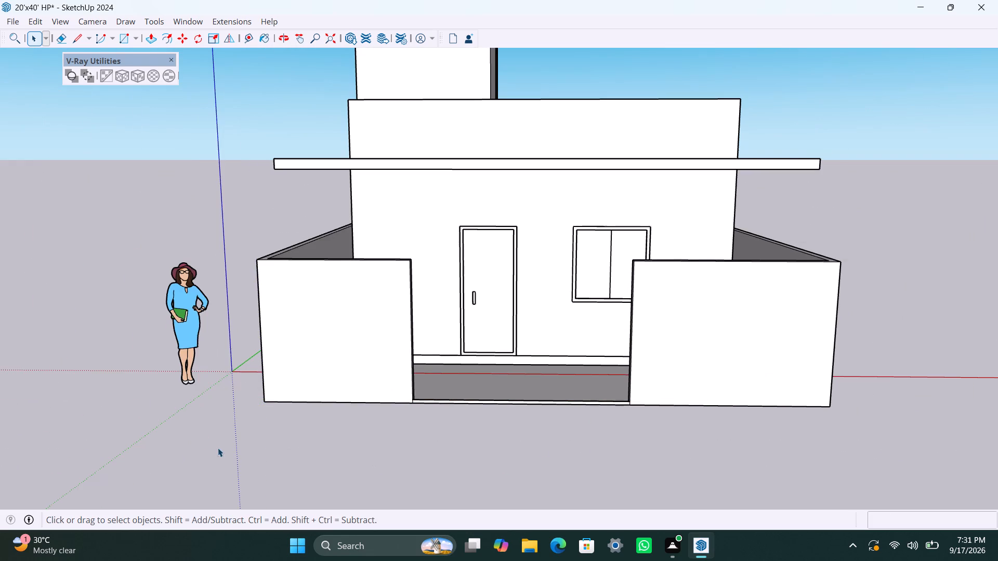
# Select the whole house and boundary wall without the human figure, and run FixIt 101 on them twice.
pyautogui.scroll(-5, 136, 300)
pyautogui.scroll(-4, 298, 278)
pyautogui.keyDown('shift'); pyautogui.moveTo(548, 314); pyautogui.dragTo(672, 316, button='middle'); pyautogui.keyUp('shift')
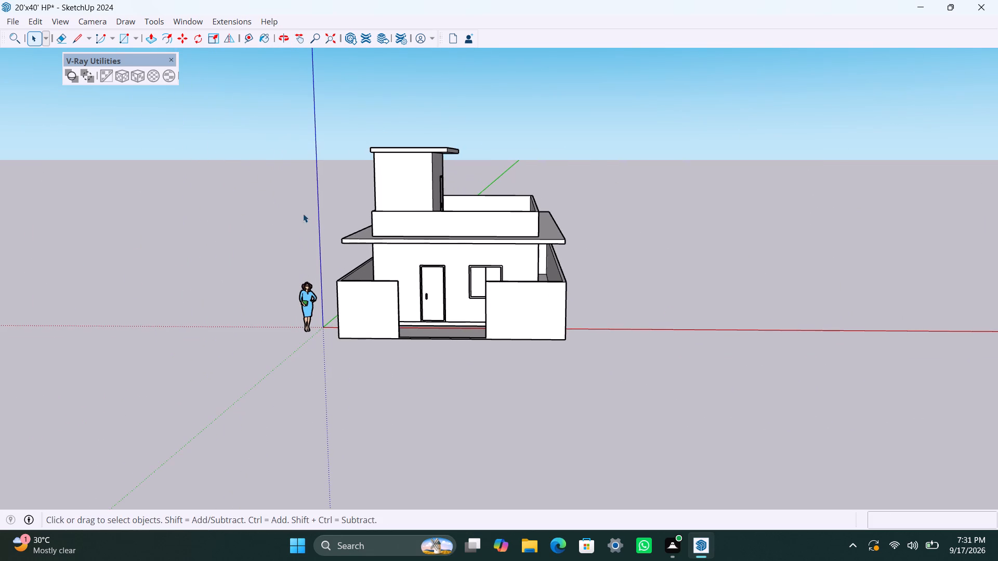
pyautogui.moveTo(247, 109); pyautogui.dragTo(656, 379)
pyautogui.scroll(3, 326, 352)
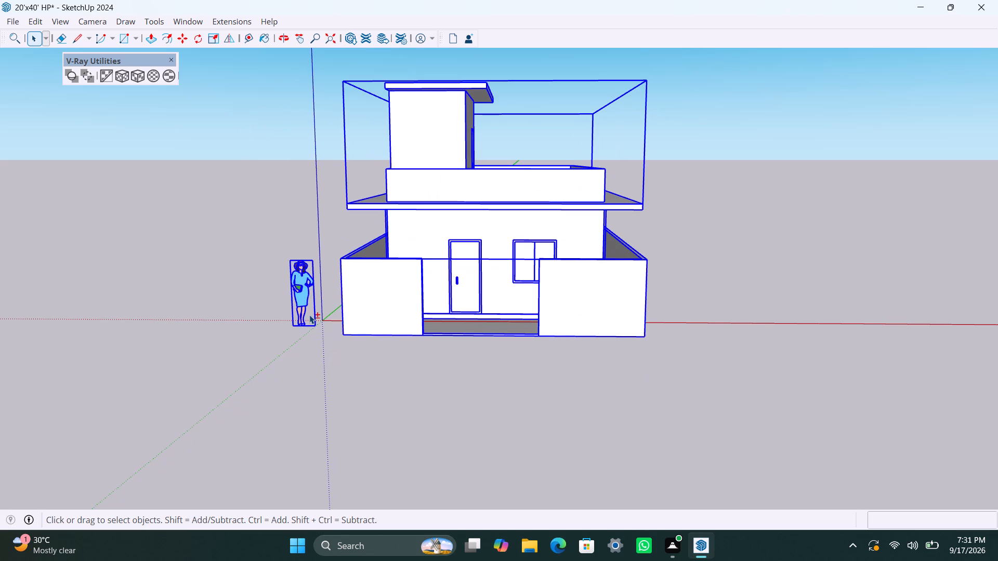
pyautogui.keyDown('shift'); pyautogui.click(309, 315); pyautogui.keyUp('shift')
pyautogui.keyDown('shift'); pyautogui.click(301, 316); pyautogui.keyUp('shift')
pyautogui.rightClick(368, 266)
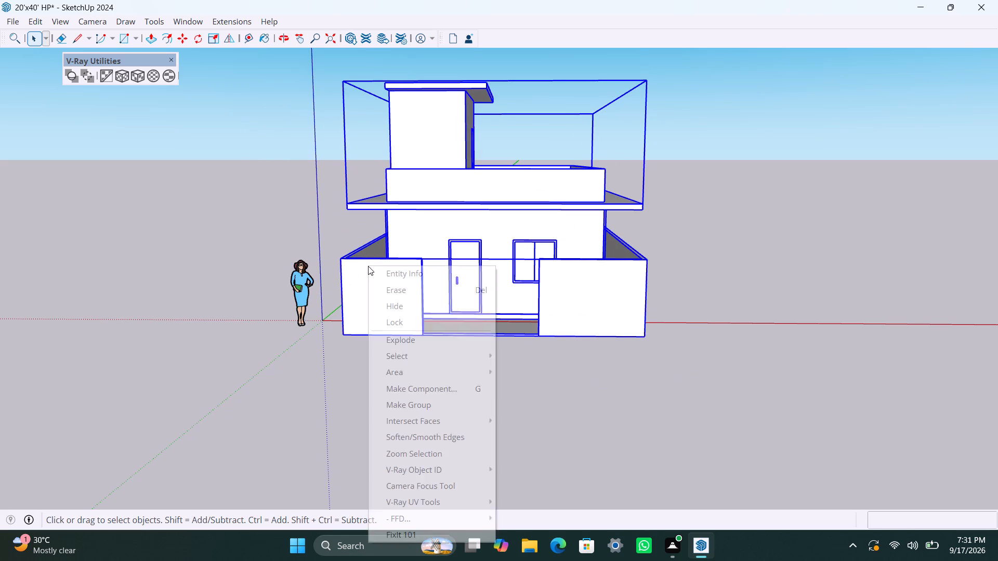
pyautogui.click(414, 538)
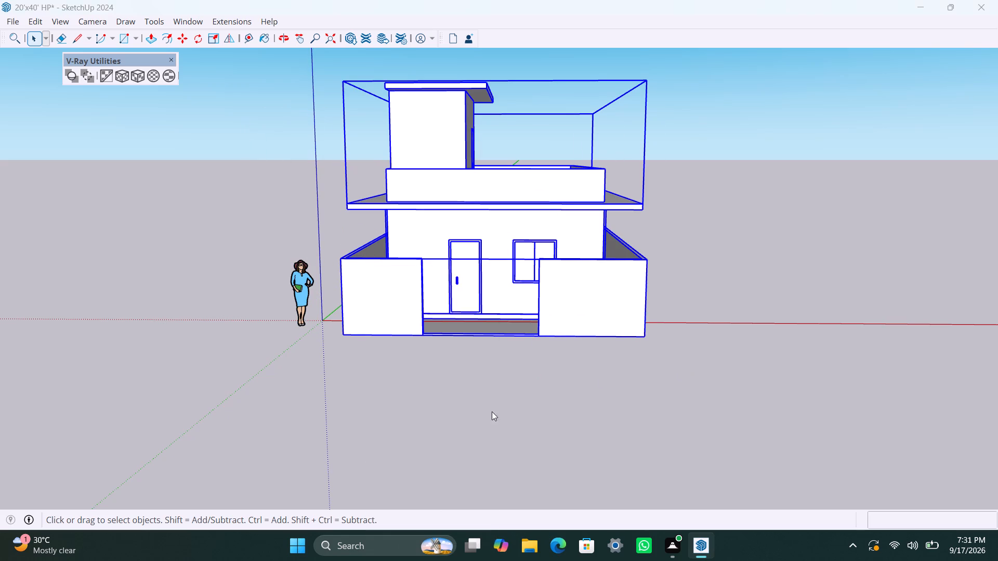
pyautogui.click(520, 332)
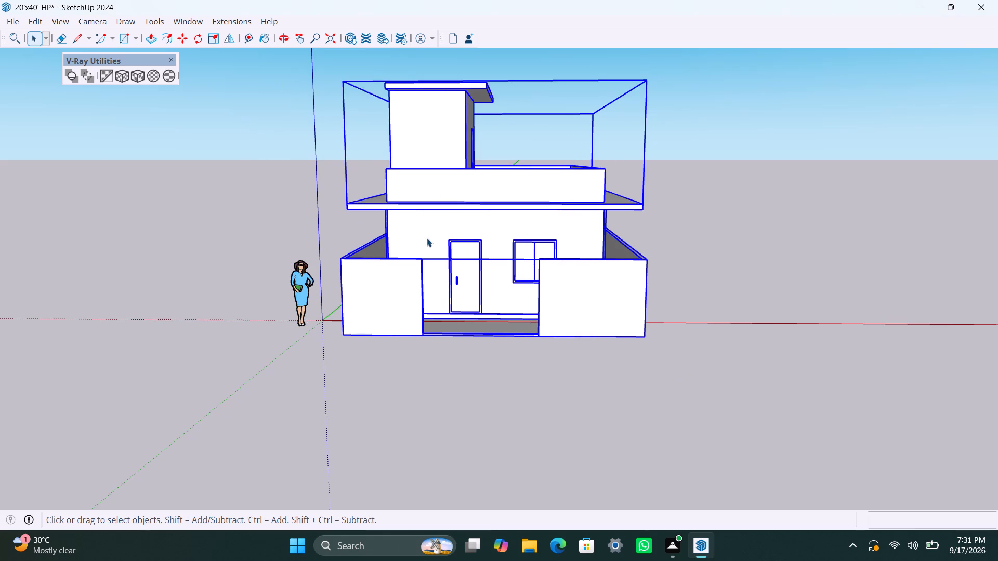
pyautogui.rightClick(433, 240)
pyautogui.click(516, 507)
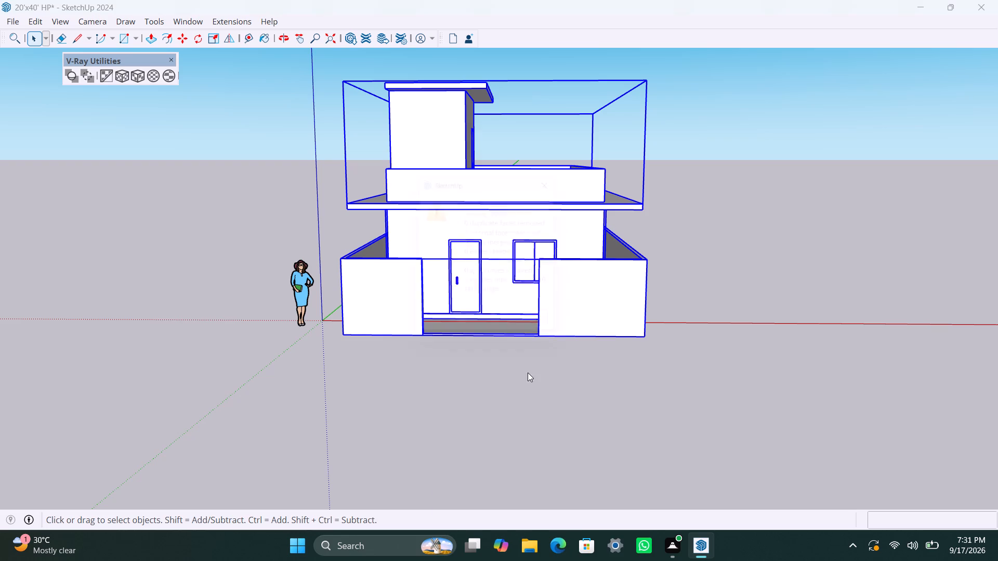
pyautogui.click(544, 331)
pyautogui.click(820, 281)
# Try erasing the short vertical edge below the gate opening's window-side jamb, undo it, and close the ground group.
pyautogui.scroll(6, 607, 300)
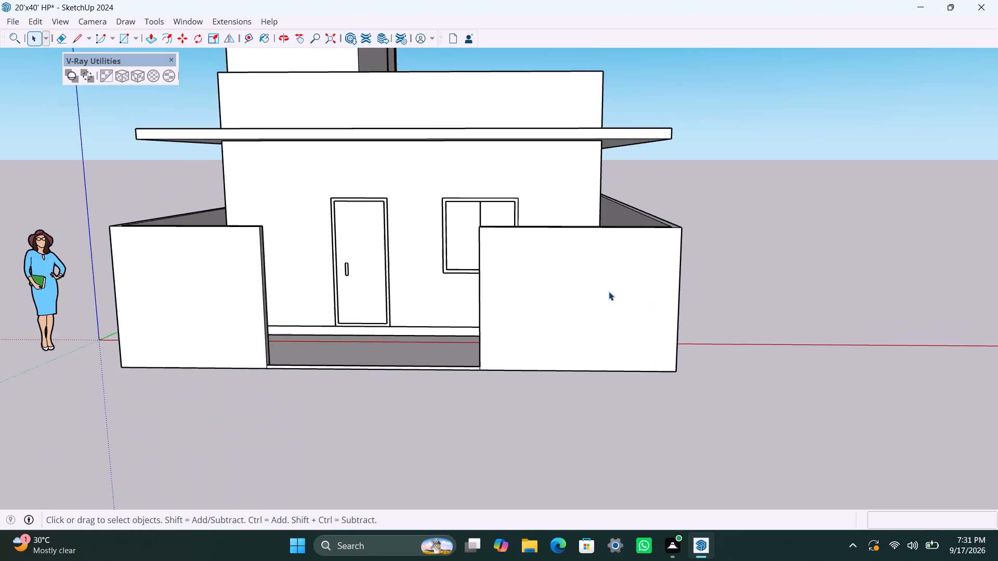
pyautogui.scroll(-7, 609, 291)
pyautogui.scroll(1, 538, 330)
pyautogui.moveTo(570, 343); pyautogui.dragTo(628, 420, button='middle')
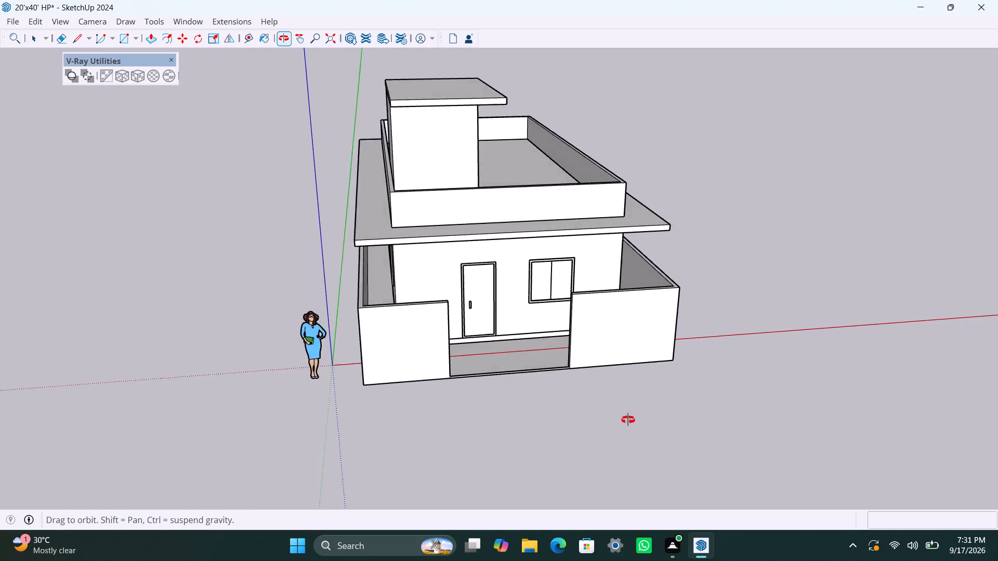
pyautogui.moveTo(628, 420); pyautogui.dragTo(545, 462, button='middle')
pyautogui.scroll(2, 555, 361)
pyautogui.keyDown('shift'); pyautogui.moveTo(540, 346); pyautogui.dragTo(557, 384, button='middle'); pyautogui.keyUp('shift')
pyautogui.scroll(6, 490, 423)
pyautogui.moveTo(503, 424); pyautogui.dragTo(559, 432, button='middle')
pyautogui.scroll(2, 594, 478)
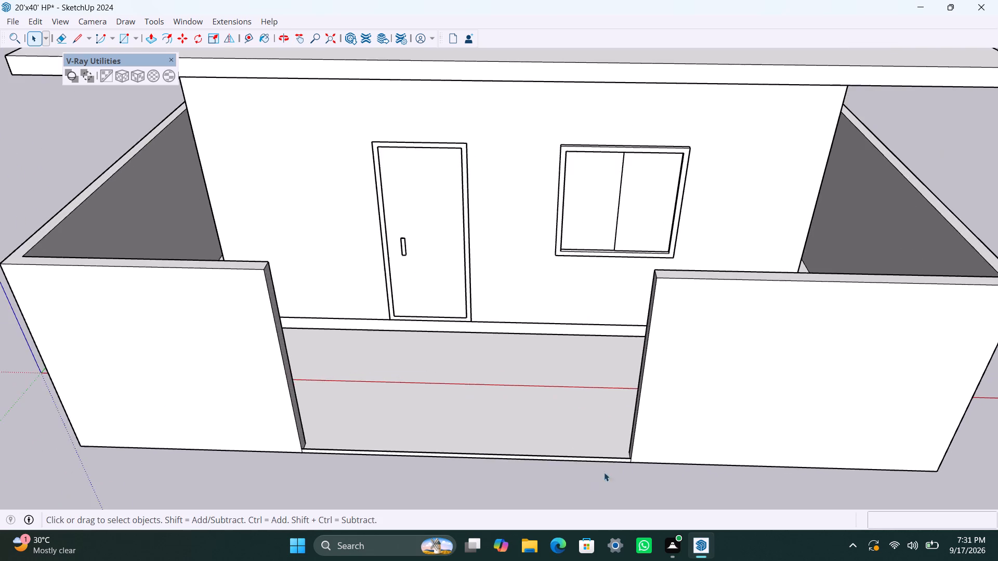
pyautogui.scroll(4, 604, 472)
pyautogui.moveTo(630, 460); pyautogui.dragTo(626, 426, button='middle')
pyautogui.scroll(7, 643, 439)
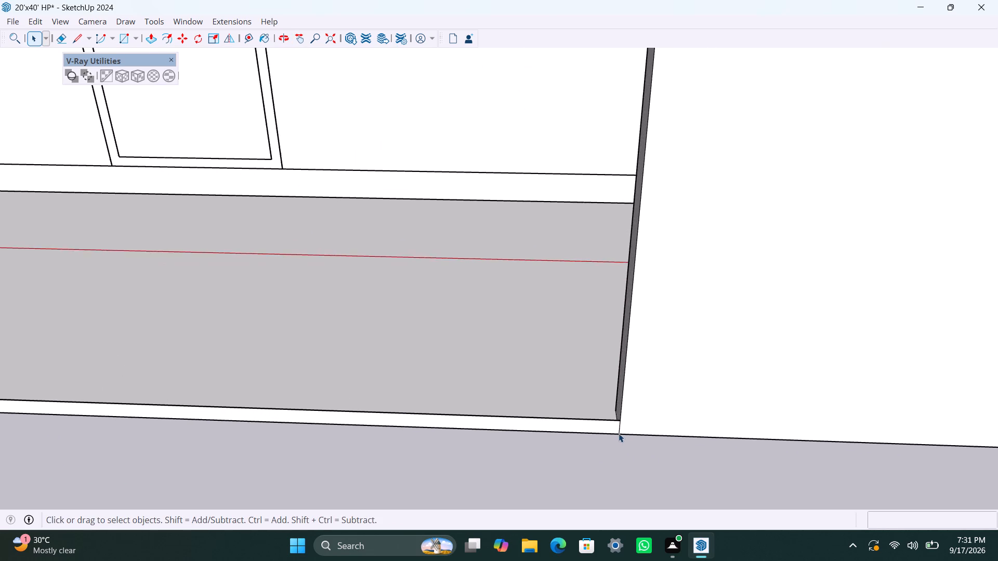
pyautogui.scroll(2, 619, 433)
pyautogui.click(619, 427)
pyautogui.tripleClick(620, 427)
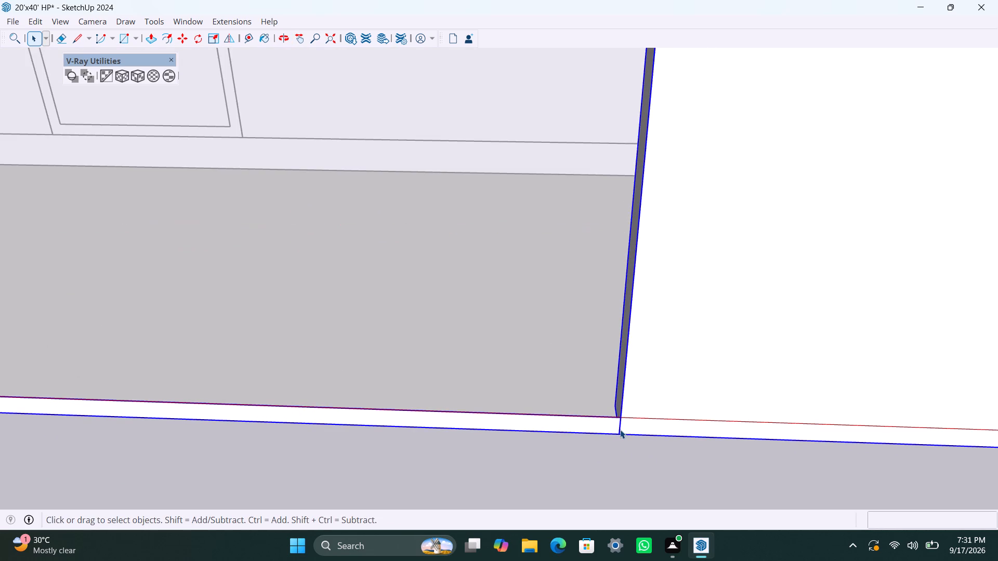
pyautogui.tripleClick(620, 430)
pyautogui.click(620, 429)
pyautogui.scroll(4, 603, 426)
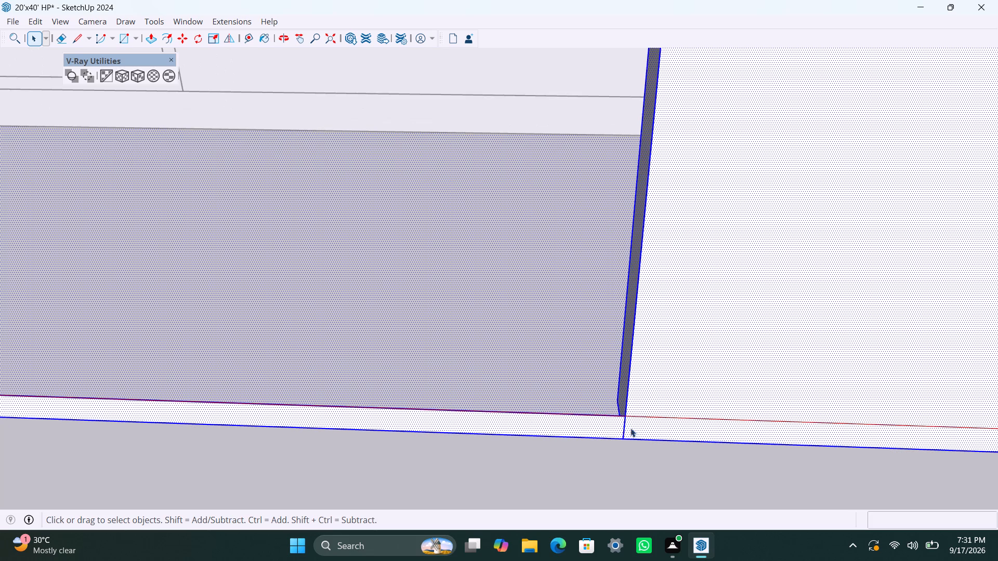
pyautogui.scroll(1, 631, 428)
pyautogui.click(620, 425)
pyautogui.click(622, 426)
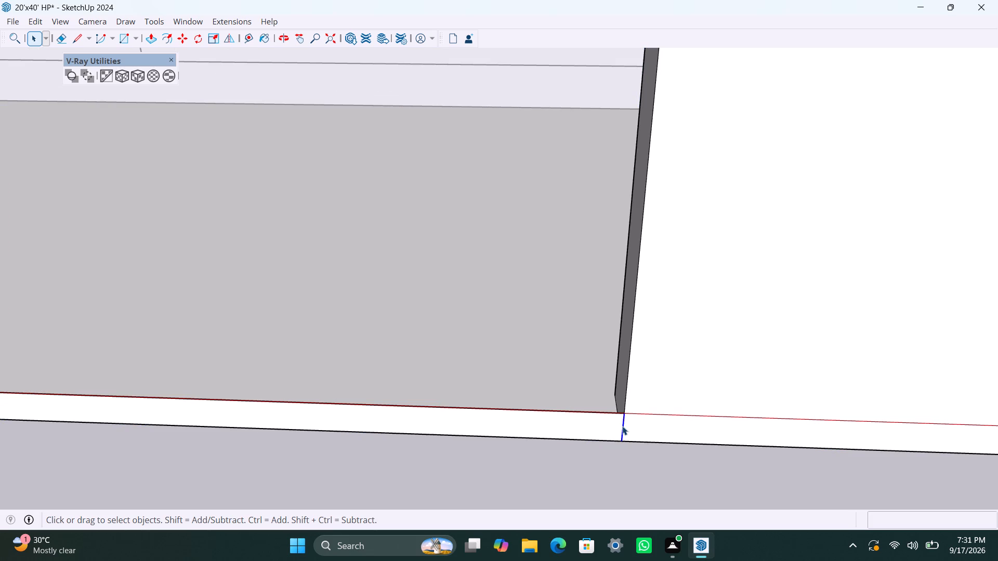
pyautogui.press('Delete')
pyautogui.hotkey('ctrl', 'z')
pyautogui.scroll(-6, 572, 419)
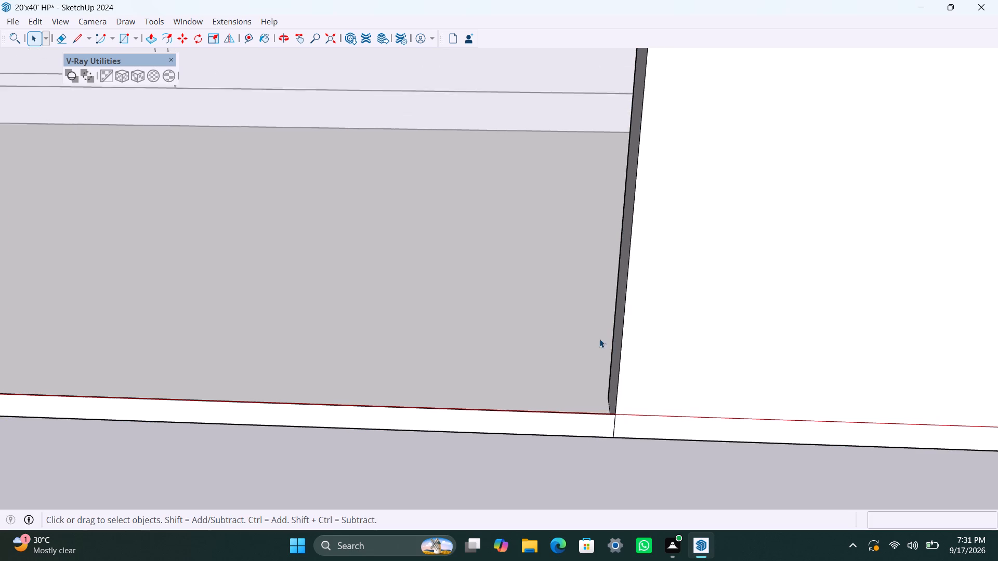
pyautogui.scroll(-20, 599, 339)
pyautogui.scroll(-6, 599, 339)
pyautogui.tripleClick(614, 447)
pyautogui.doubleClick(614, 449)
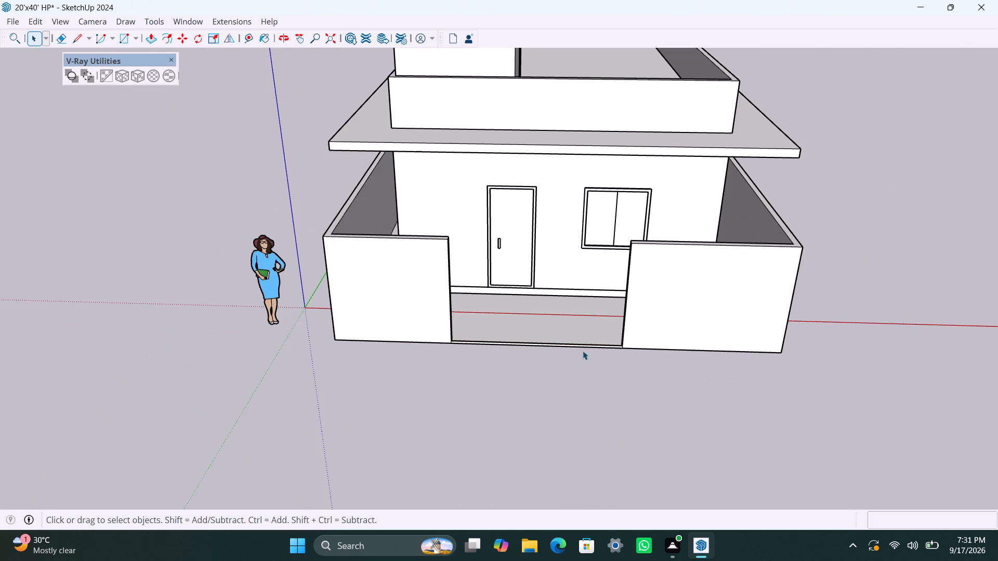
# Save the house model.
pyautogui.scroll(-4, 588, 345)
pyautogui.hotkey('ctrl', 's')
# Hide the drawing axes in the model view.
pyautogui.scroll(-4, 586, 381)
pyautogui.keyDown('shift'); pyautogui.moveTo(651, 392); pyautogui.dragTo(721, 488, button='middle'); pyautogui.keyUp('shift')
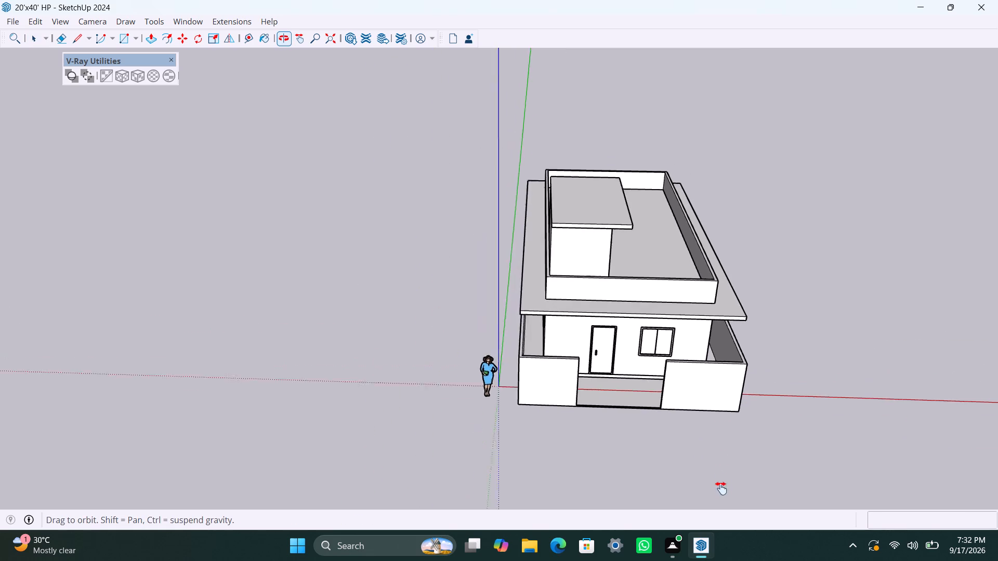
pyautogui.keyDown('shift'); pyautogui.moveTo(721, 488); pyautogui.dragTo(708, 442, button='middle'); pyautogui.keyUp('shift')
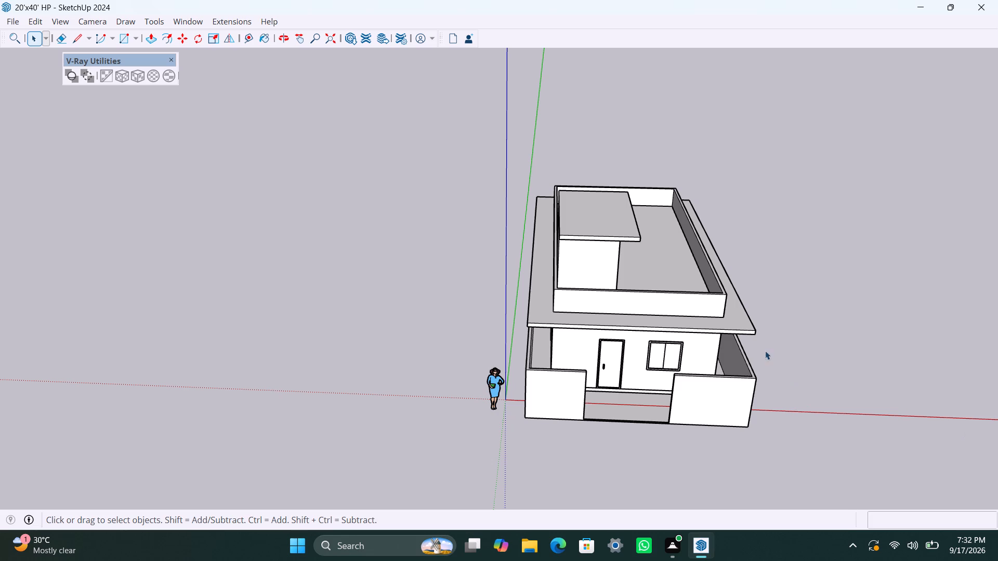
pyautogui.scroll(-5, 712, 358)
pyautogui.scroll(3, 711, 359)
pyautogui.keyDown('shift'); pyautogui.moveTo(706, 358); pyautogui.dragTo(525, 358, button='middle'); pyautogui.keyUp('shift')
pyautogui.scroll(5, 535, 446)
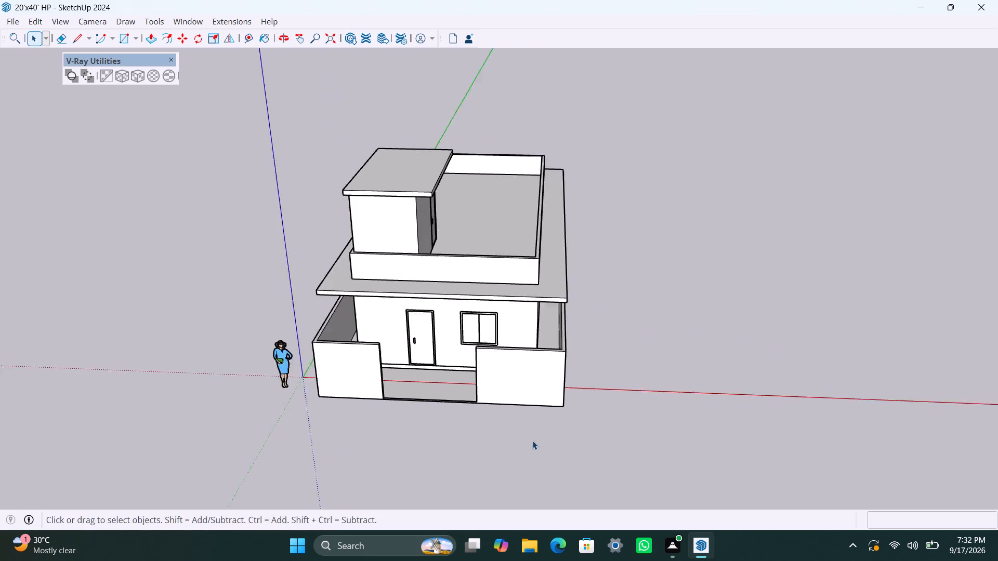
pyautogui.moveTo(503, 432); pyautogui.dragTo(528, 439, button='middle')
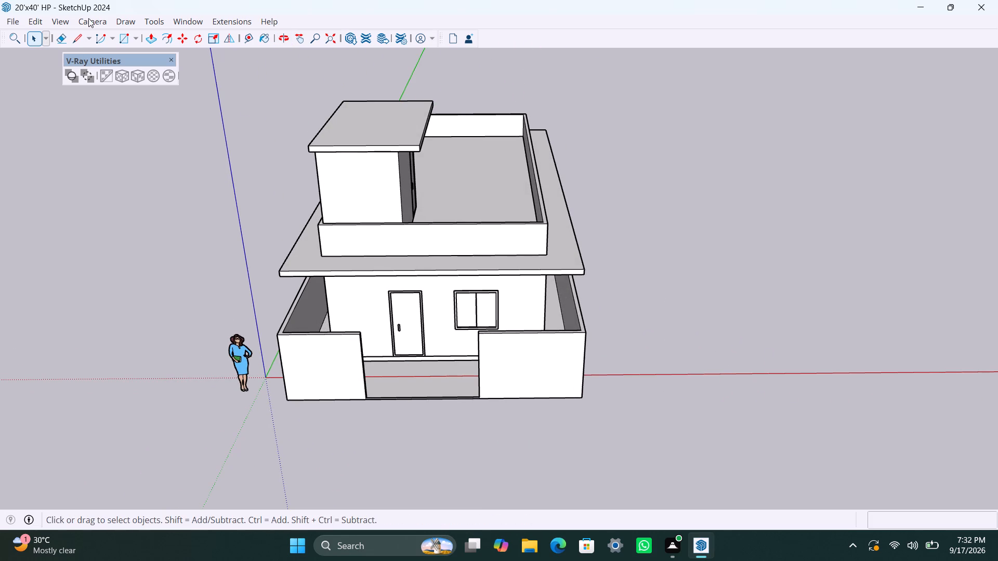
pyautogui.click(67, 20)
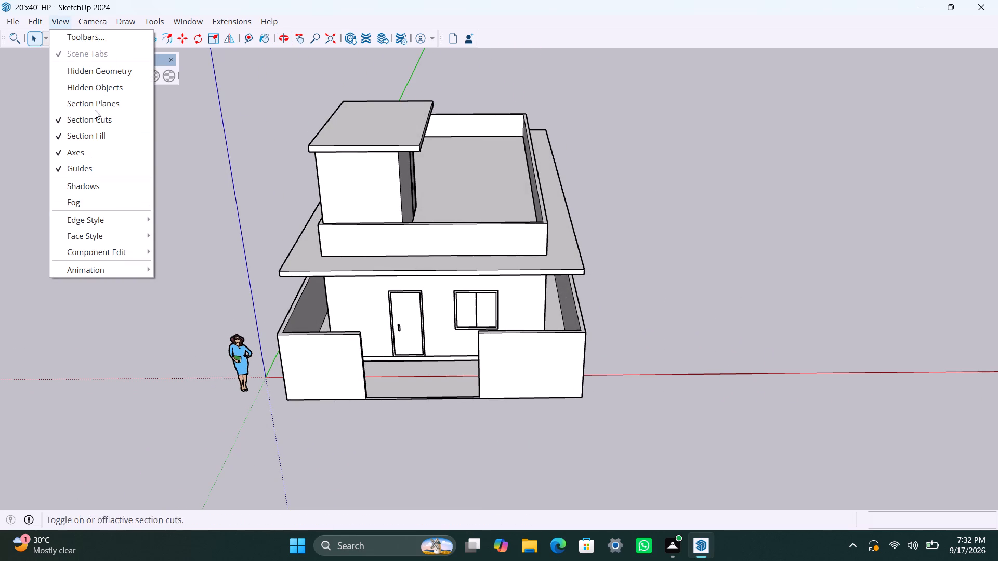
pyautogui.click(94, 150)
# Delete the human scale figure standing beside the boundary wall.
pyautogui.scroll(-3, 294, 453)
pyautogui.scroll(3, 359, 446)
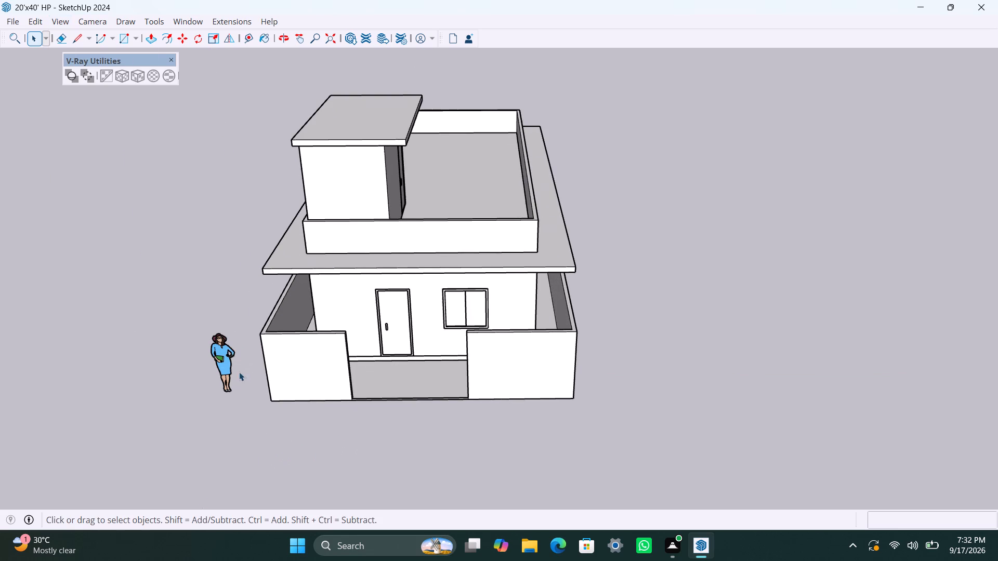
pyautogui.click(217, 361)
pyautogui.press('Delete')
# Examine the house, its roof terrace and the boundary wall from raised and frontal viewpoints.
pyautogui.scroll(-4, 263, 403)
pyautogui.scroll(3, 438, 399)
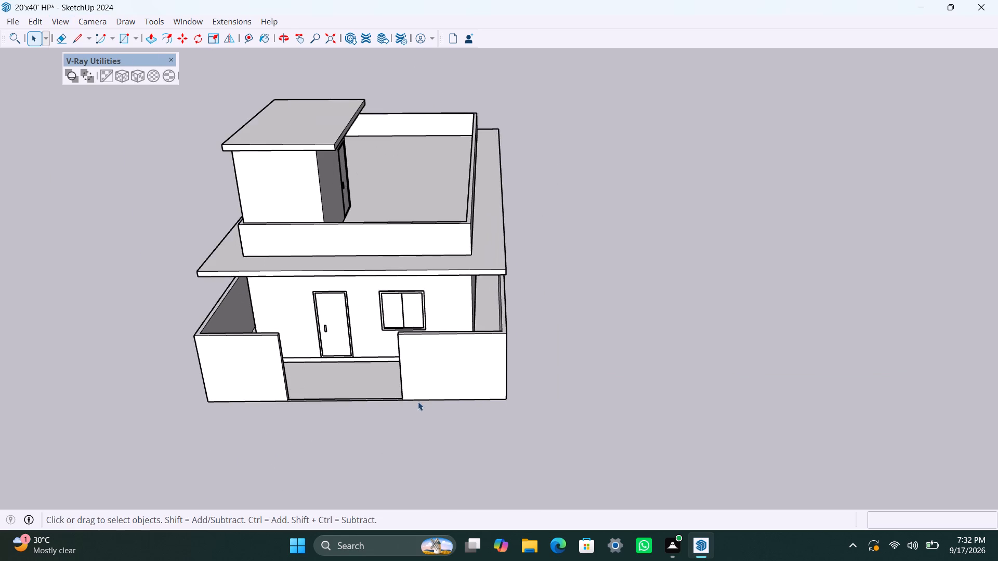
pyautogui.keyDown('shift'); pyautogui.moveTo(386, 407); pyautogui.dragTo(468, 437, button='middle'); pyautogui.keyUp('shift')
pyautogui.scroll(2, 473, 440)
pyautogui.moveTo(516, 466); pyautogui.dragTo(481, 474, button='middle')
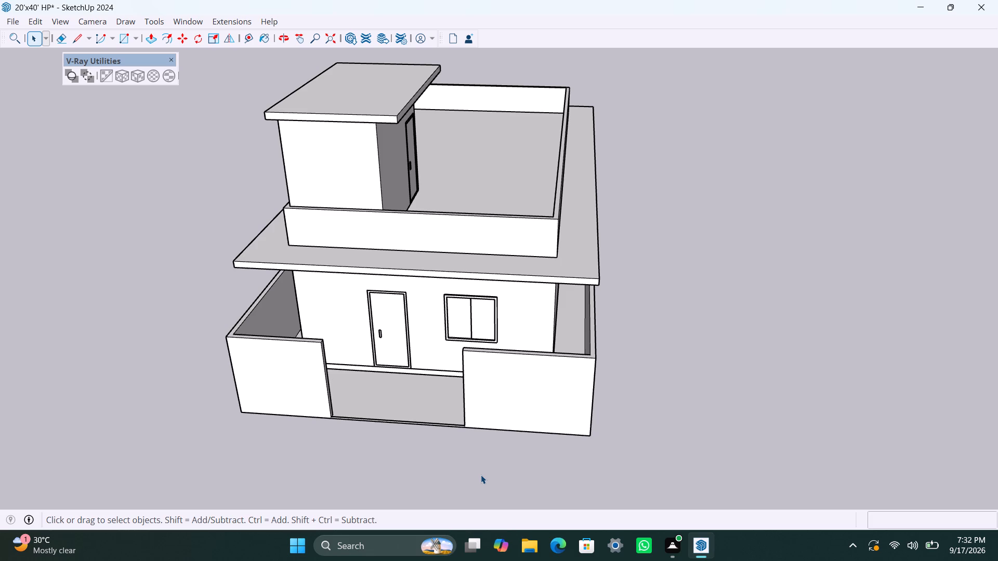
pyautogui.scroll(2, 478, 459)
pyautogui.moveTo(468, 476); pyautogui.dragTo(584, 485, button='middle')
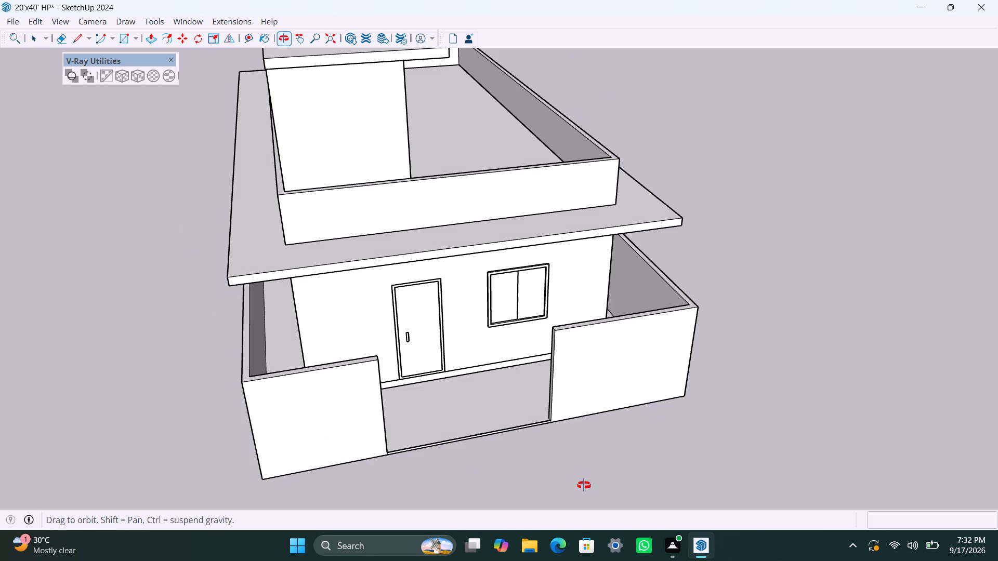
pyautogui.moveTo(584, 485); pyautogui.dragTo(504, 505, button='middle')
pyautogui.scroll(-4, 508, 425)
pyautogui.keyDown('shift'); pyautogui.moveTo(554, 394); pyautogui.dragTo(576, 413, button='middle'); pyautogui.keyUp('shift')
pyautogui.scroll(1, 522, 411)
pyautogui.scroll(-3, 524, 370)
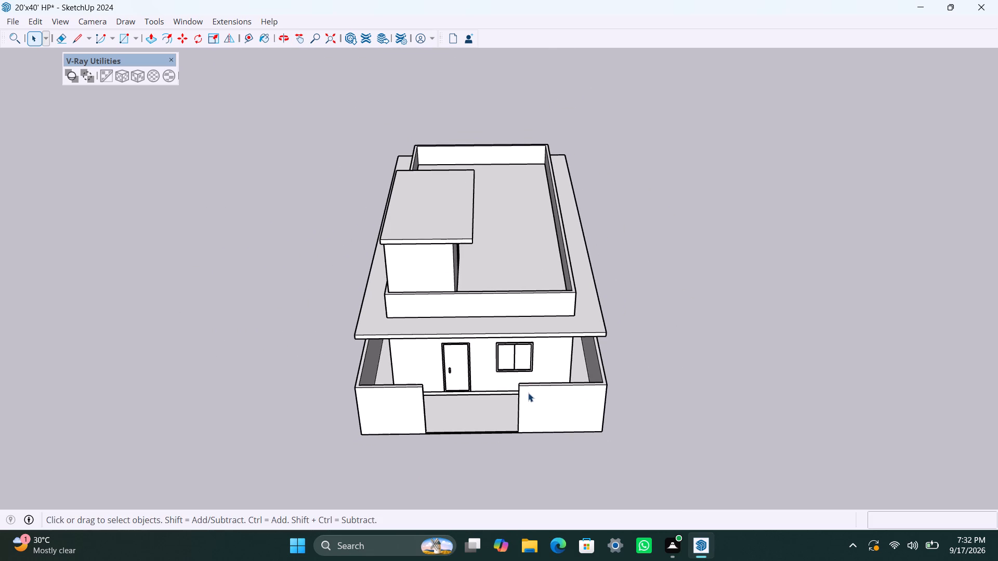
pyautogui.scroll(3, 528, 393)
pyautogui.moveTo(529, 394); pyautogui.dragTo(541, 335, button='middle')
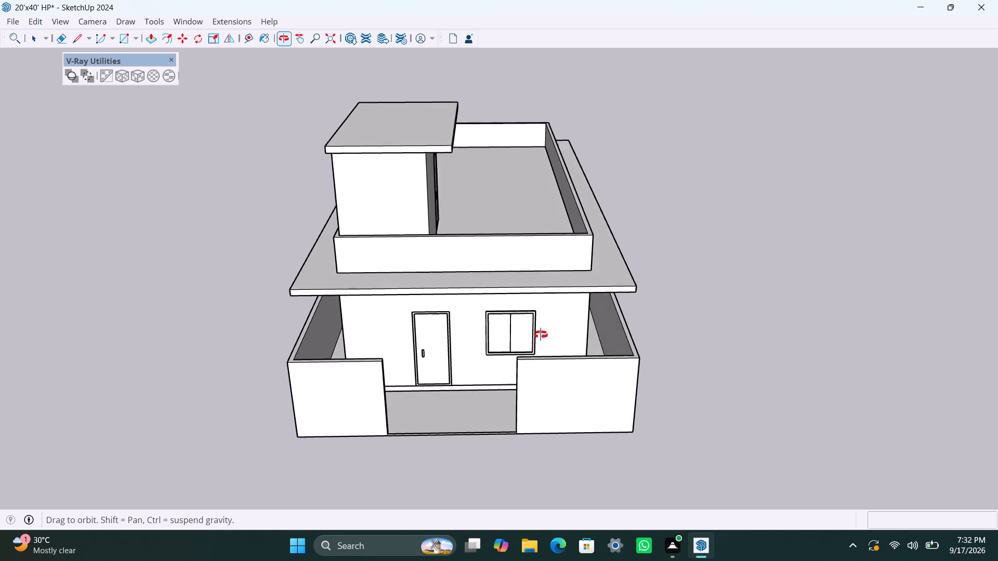
pyautogui.moveTo(541, 335); pyautogui.dragTo(513, 283, button='middle')
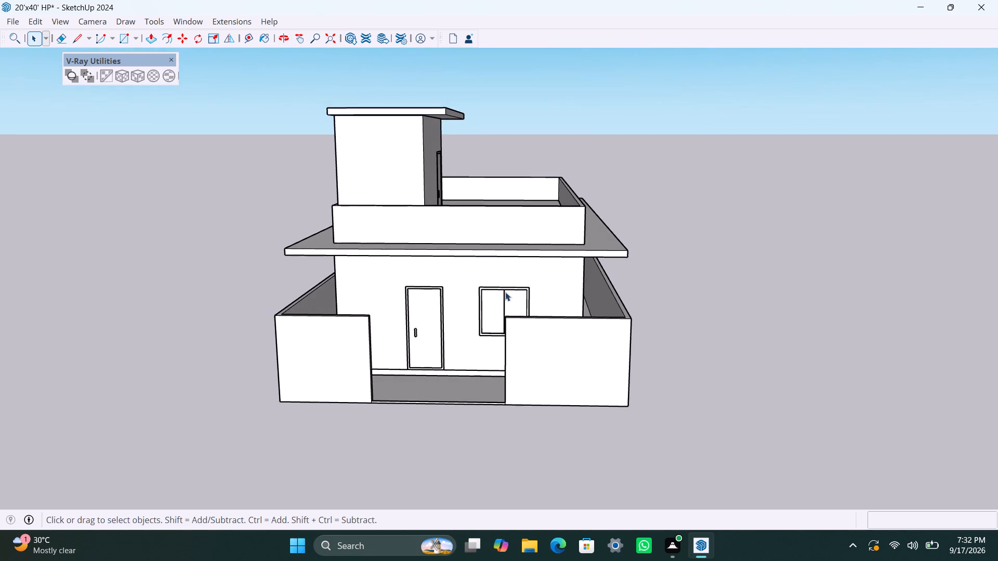
pyautogui.scroll(2, 505, 292)
pyautogui.moveTo(508, 303); pyautogui.dragTo(536, 327, button='middle')
pyautogui.scroll(1, 517, 350)
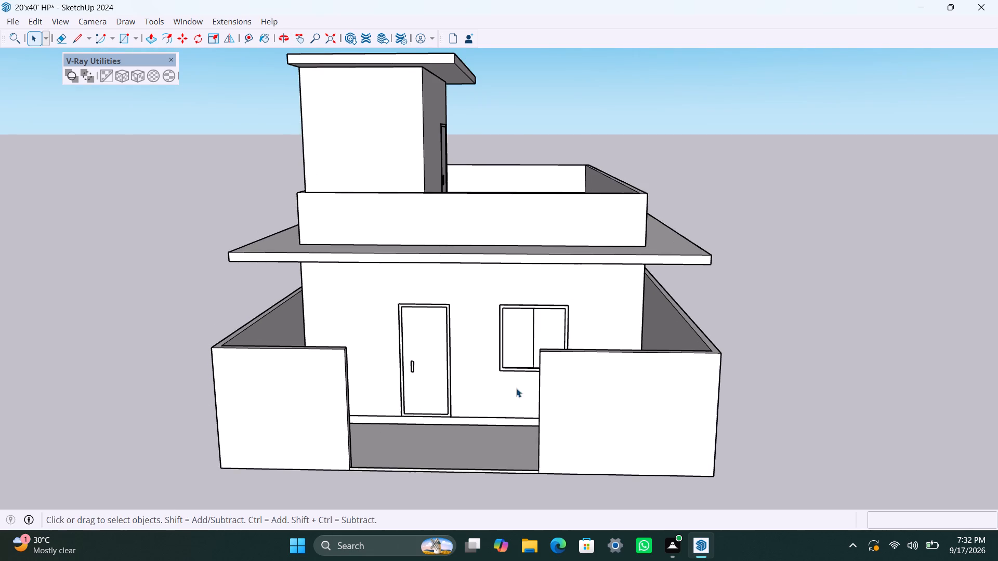
pyautogui.moveTo(523, 391); pyautogui.dragTo(535, 393, button='middle')
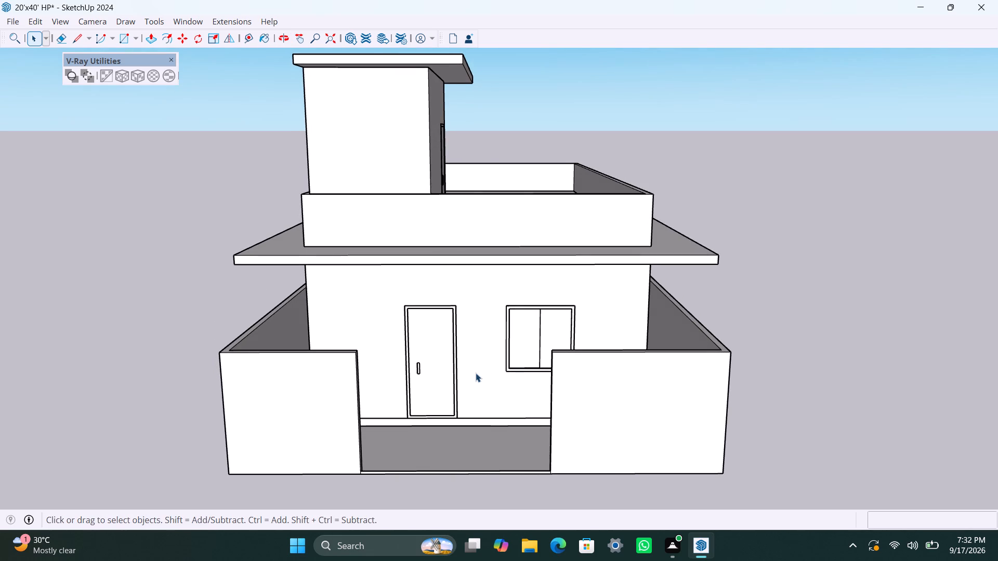
pyautogui.middleClick(476, 373)
pyautogui.scroll(2, 497, 364)
pyautogui.scroll(-2, 558, 370)
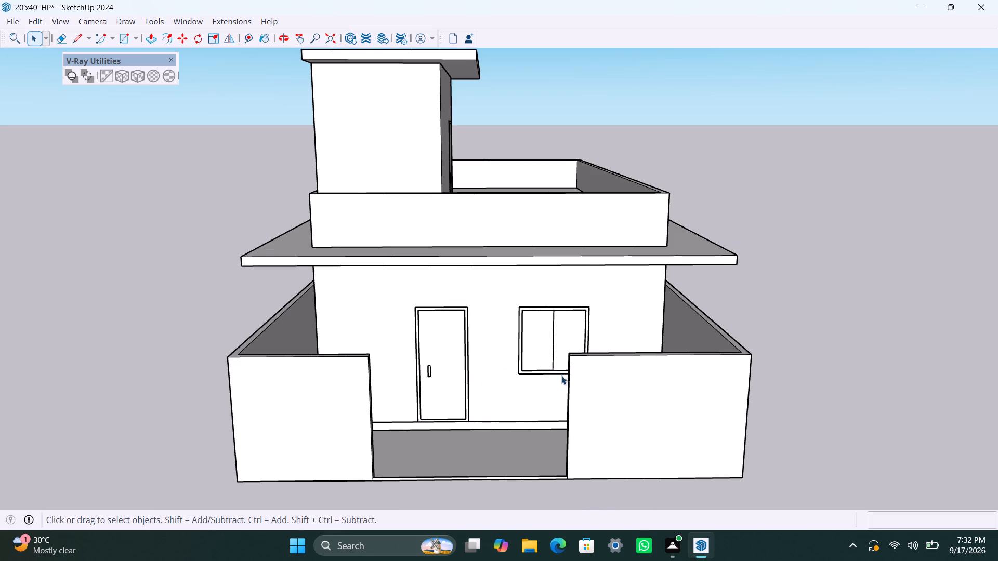
pyautogui.keyDown('shift'); pyautogui.moveTo(564, 380); pyautogui.dragTo(567, 396, button='middle'); pyautogui.keyUp('shift')
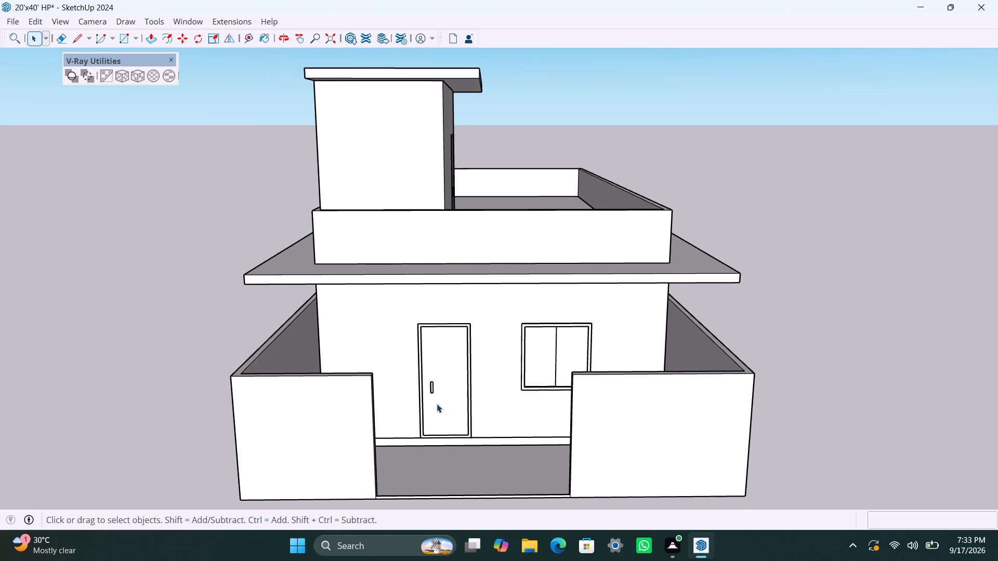
# Display the V-Ray for SketchUp toolset.
pyautogui.rightClick(548, 38)
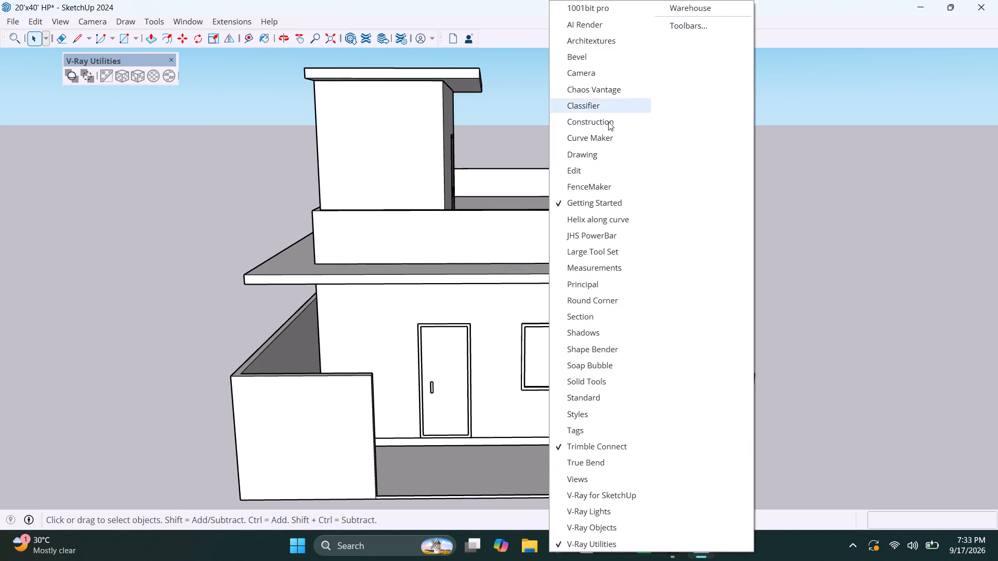
pyautogui.click(633, 490)
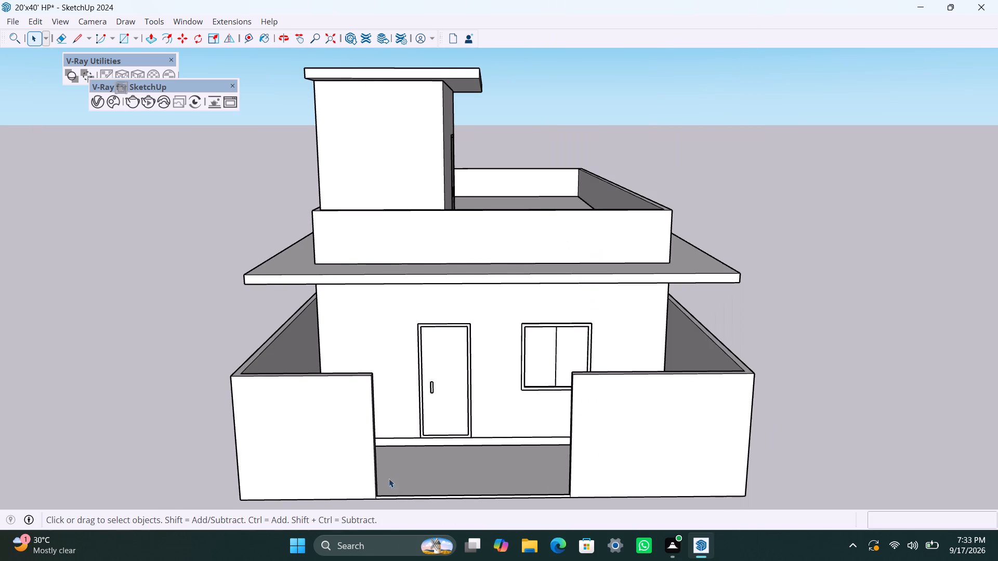
# Open the Chaos Cosmos Browser and narrow its online assets to the Materials category.
pyautogui.click(108, 101)
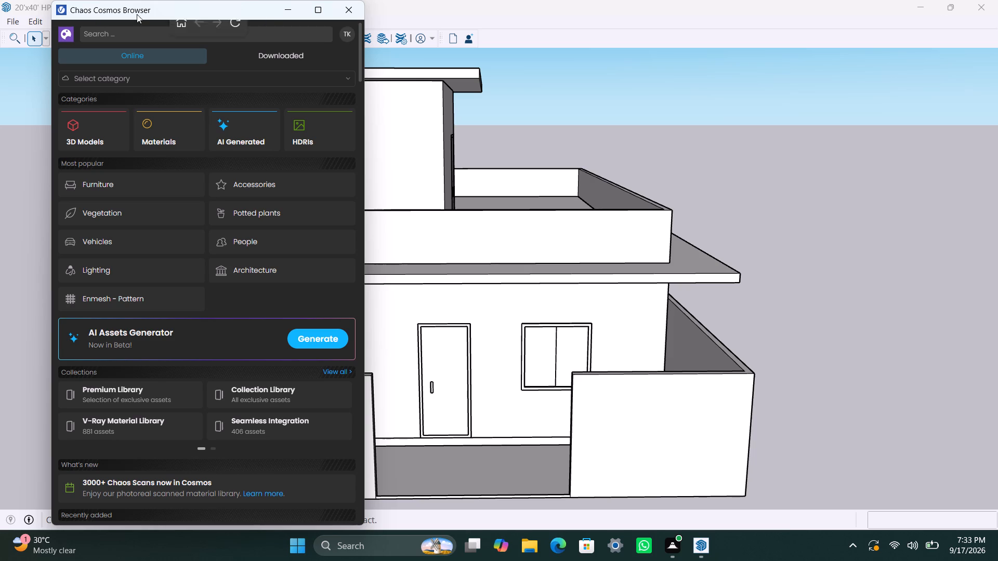
pyautogui.click(158, 54)
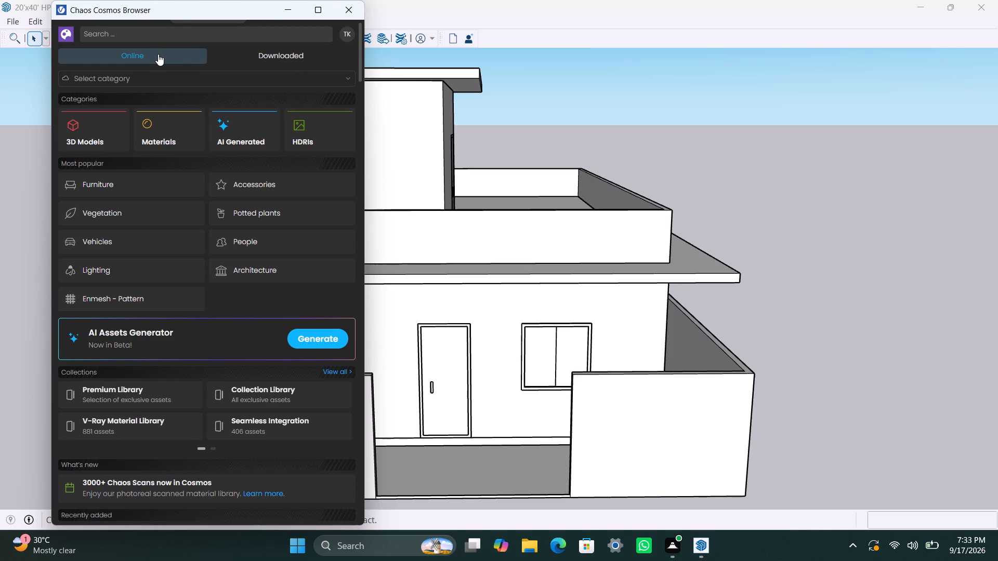
pyautogui.click(163, 62)
pyautogui.scroll(1, 282, 66)
pyautogui.click(213, 78)
pyautogui.click(137, 125)
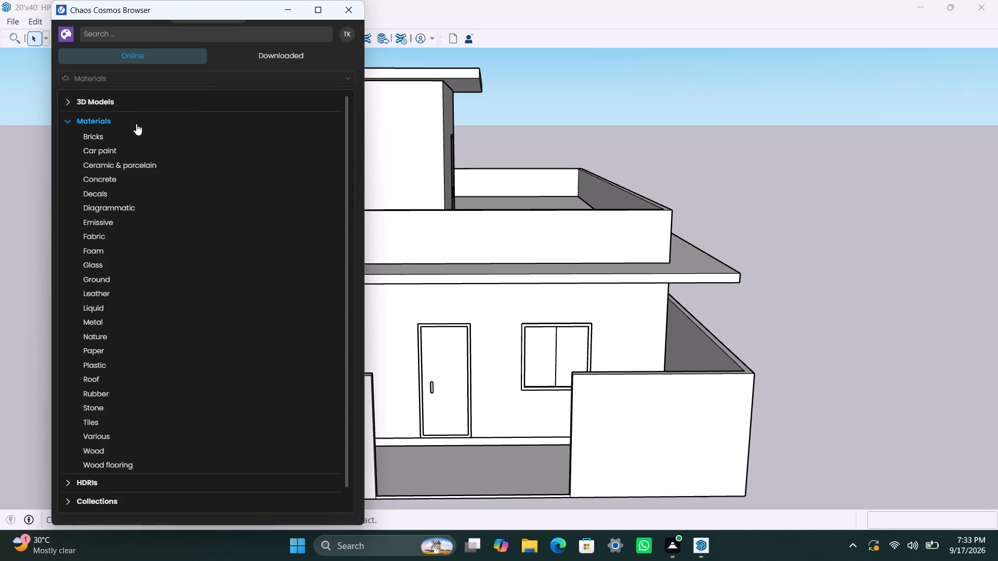
# Search the Chaos Cosmos library for "wall paints".
pyautogui.click(136, 37)
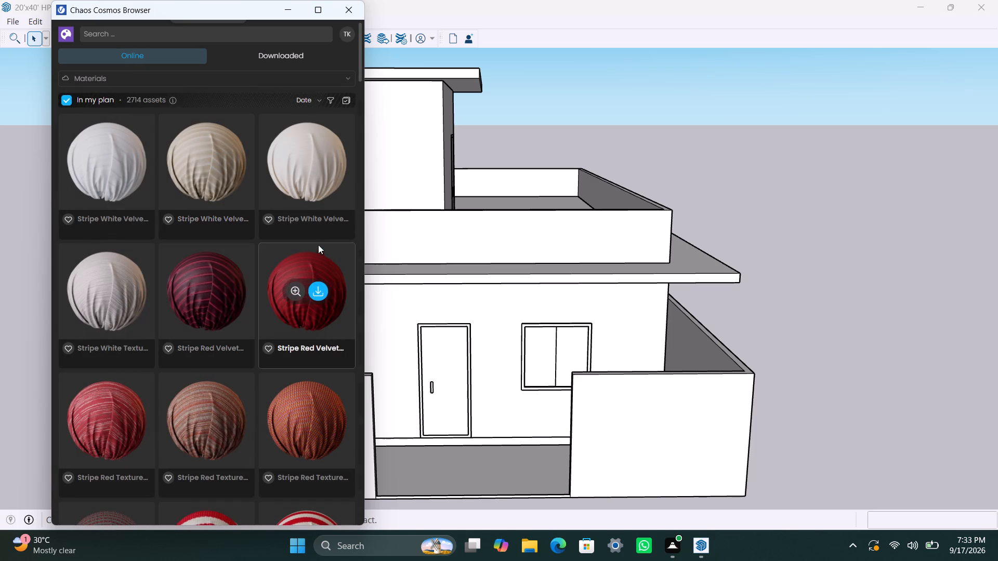
pyautogui.write('WALL')
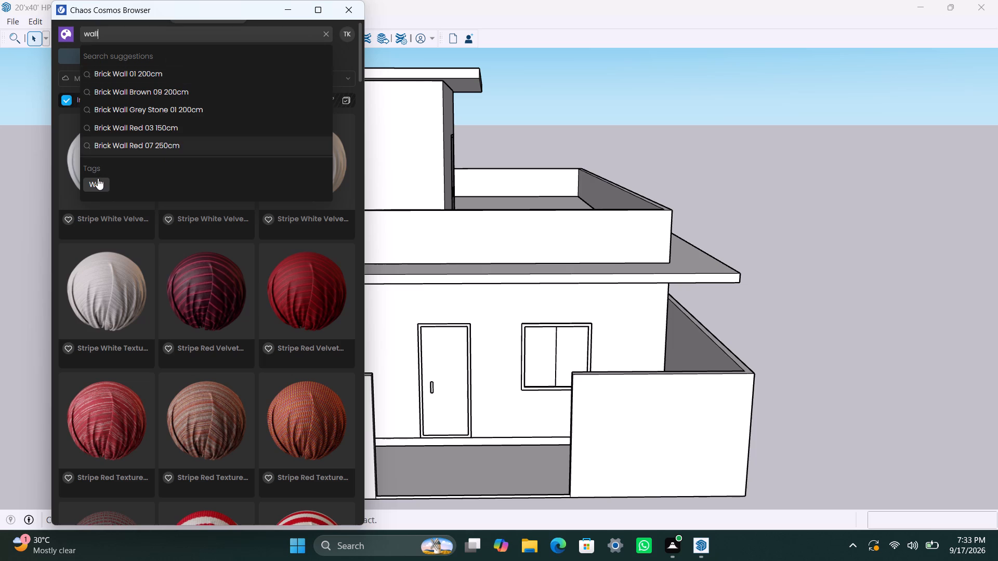
pyautogui.press('space')
pyautogui.write('PAINTS')
pyautogui.press('Return')
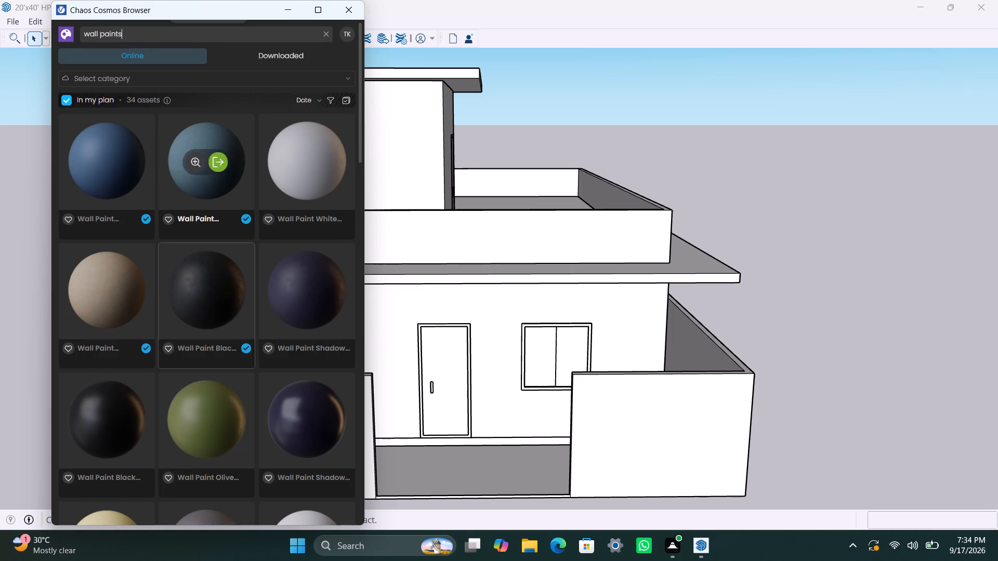
# Browse the wall paint materials to compare their colours and finishes for the house.
pyautogui.scroll(-3, 203, 373)
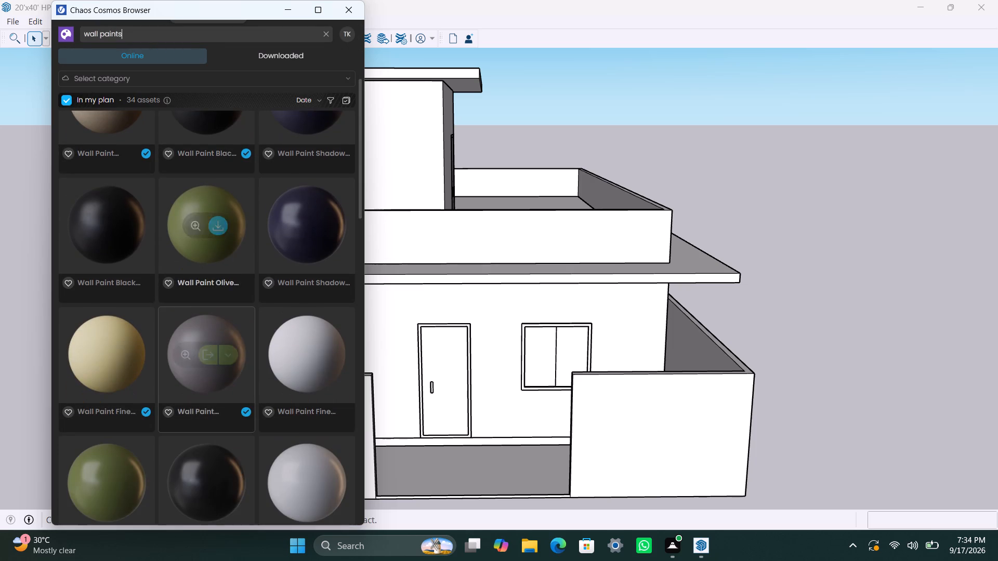
pyautogui.scroll(-2, 206, 399)
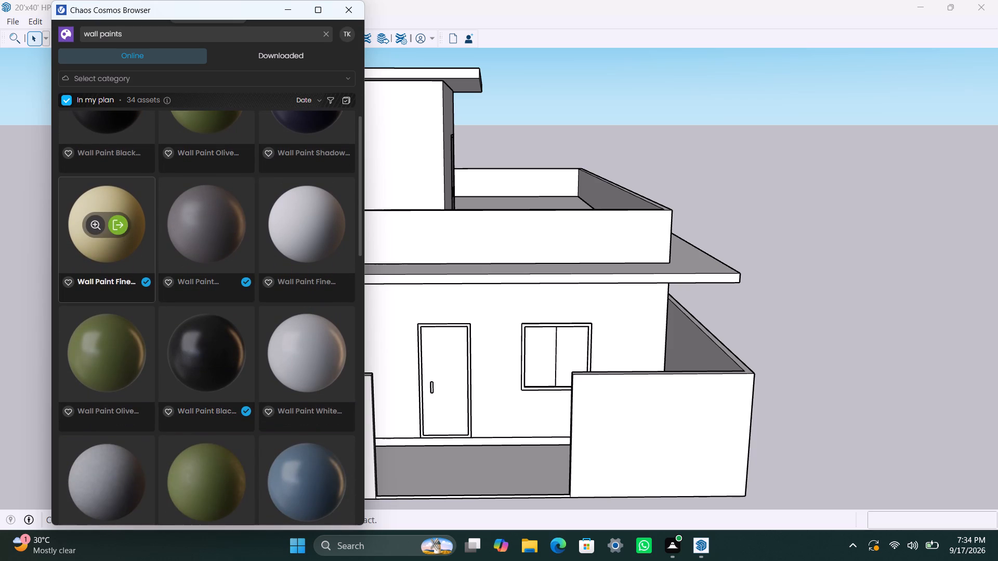
pyautogui.scroll(-4, 147, 359)
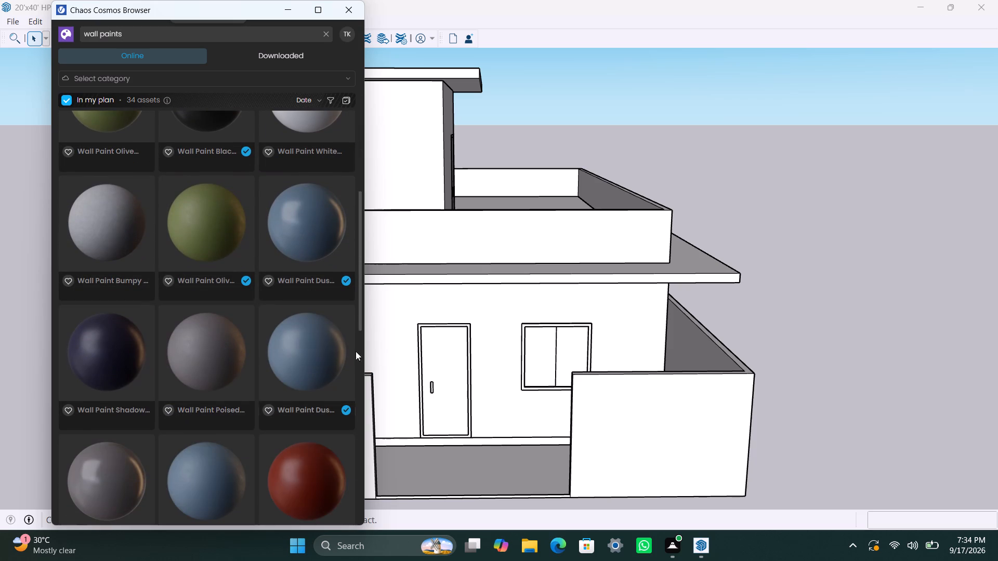
pyautogui.scroll(-3, 309, 399)
pyautogui.scroll(-2, 248, 422)
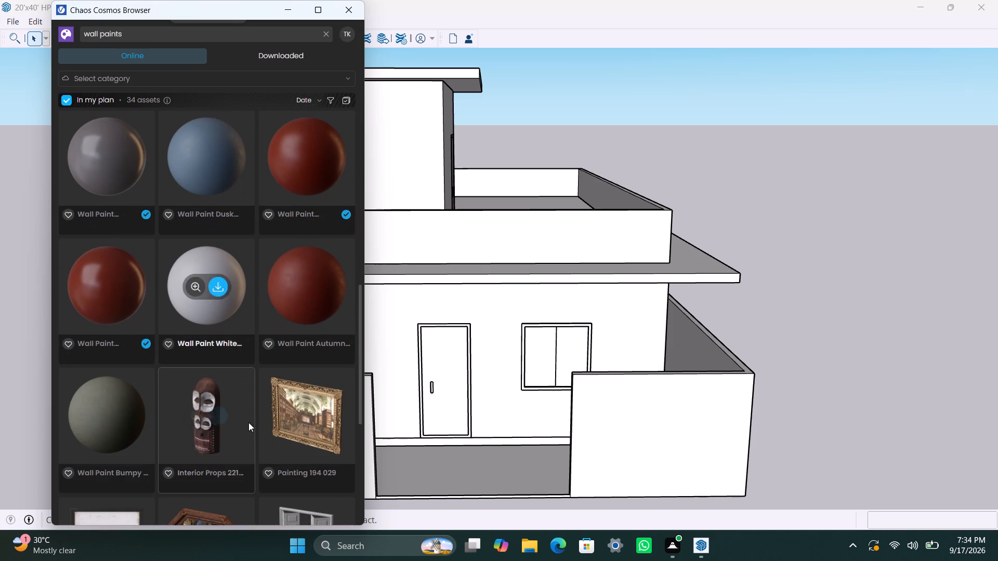
pyautogui.scroll(3, 127, 439)
pyautogui.scroll(1, 126, 396)
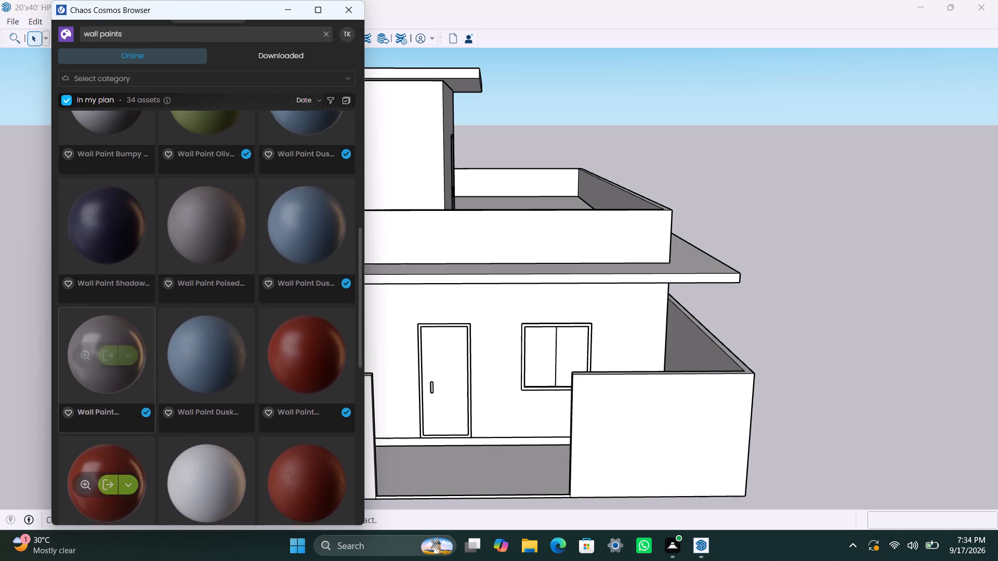
pyautogui.scroll(3, 126, 396)
pyautogui.scroll(2, 248, 372)
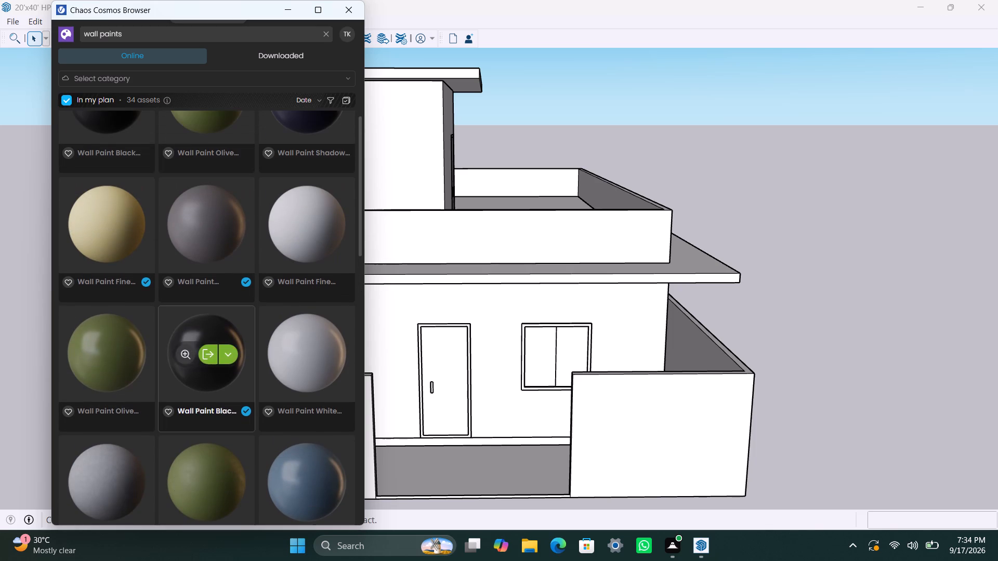
pyautogui.scroll(2, 221, 285)
pyautogui.scroll(2, 216, 353)
pyautogui.scroll(2, 292, 415)
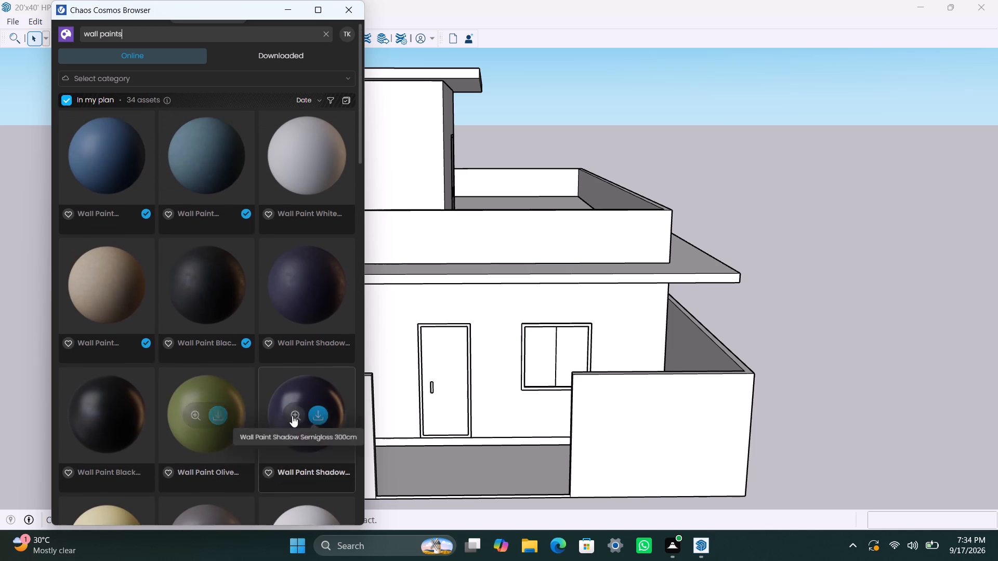
pyautogui.scroll(4, 282, 428)
pyautogui.scroll(-4, 234, 323)
pyautogui.scroll(3, 225, 330)
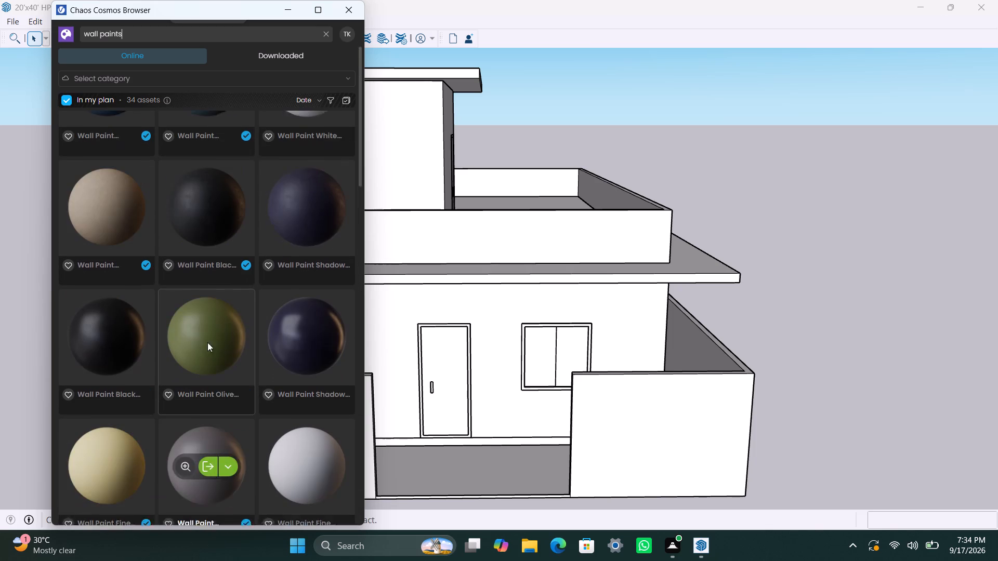
pyautogui.scroll(2, 212, 348)
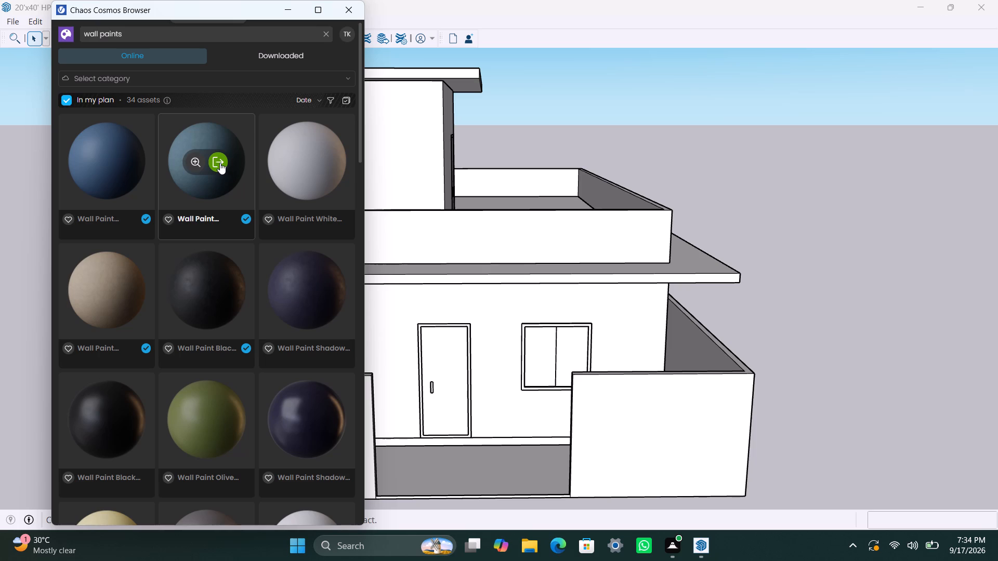
# Import the Wall Paint Bumpy 01 Blue 100cm material and the downloaded beige wall paint into the model.
pyautogui.click(220, 163)
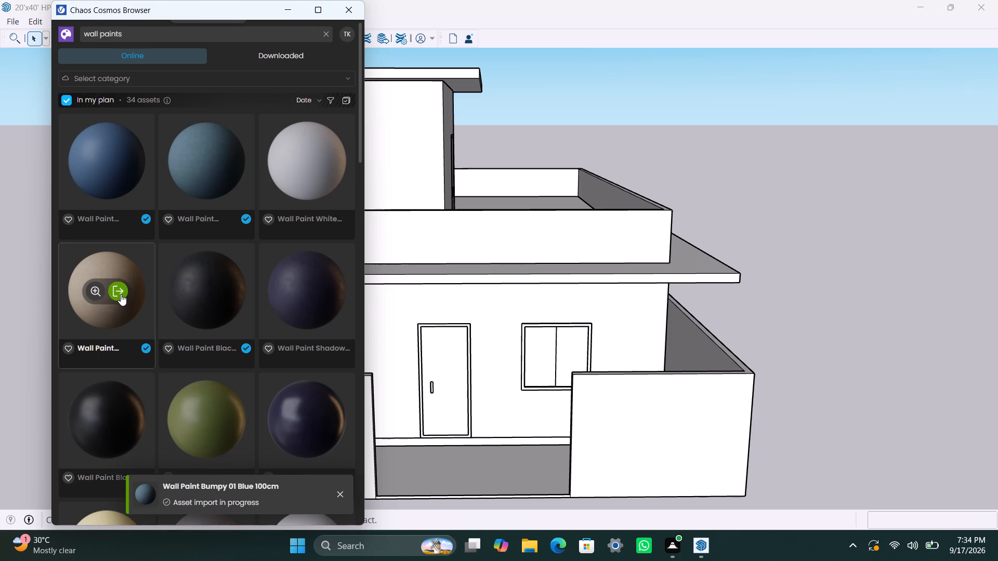
pyautogui.click(121, 294)
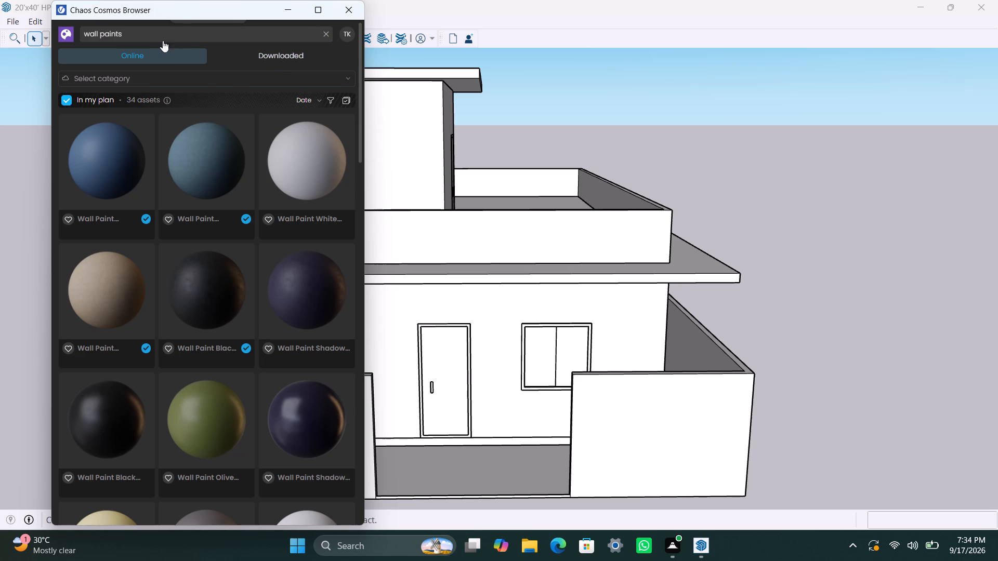
# Narrow the Cosmos materials to the Concrete category and look through its finishes for the house.
pyautogui.click(245, 75)
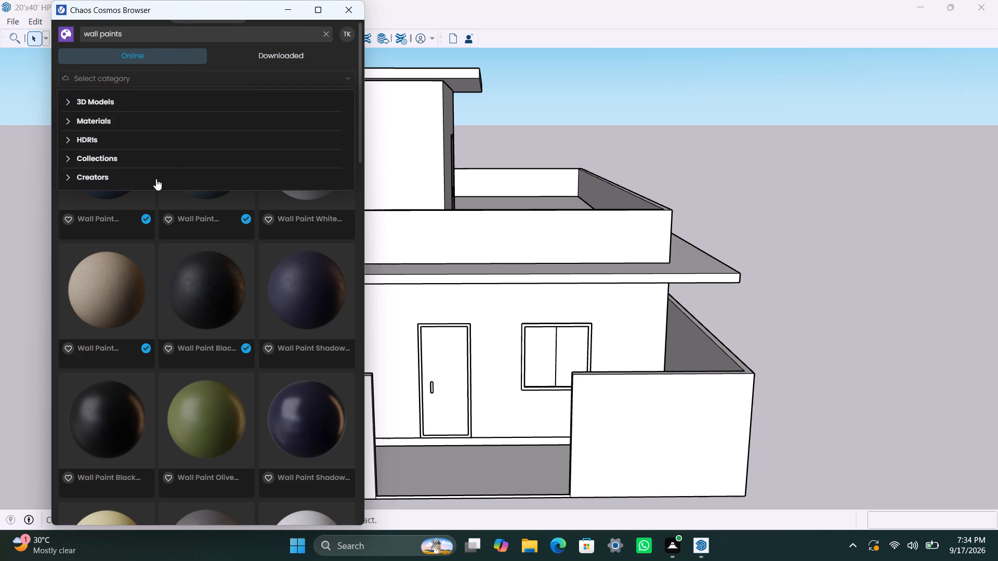
pyautogui.click(108, 122)
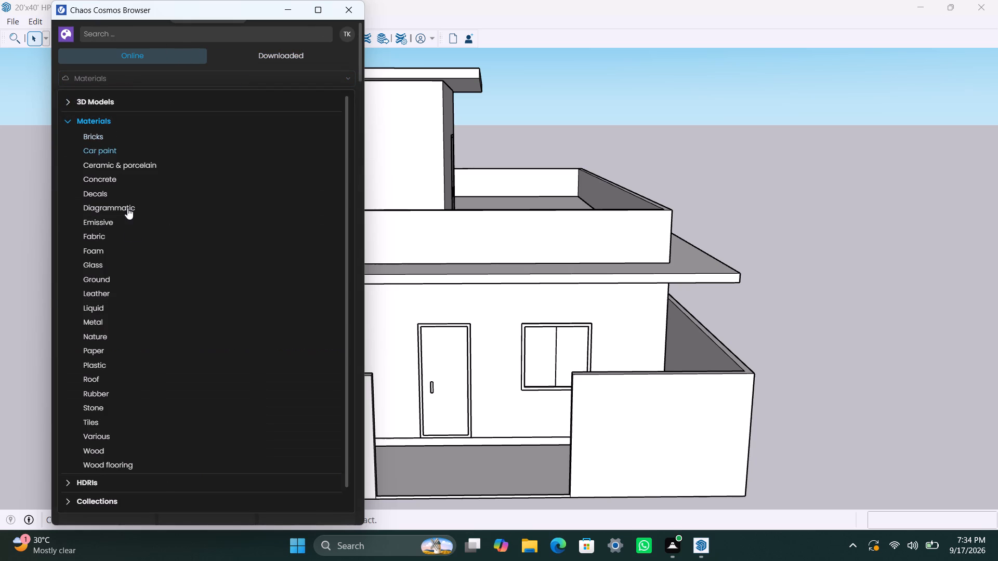
pyautogui.click(103, 179)
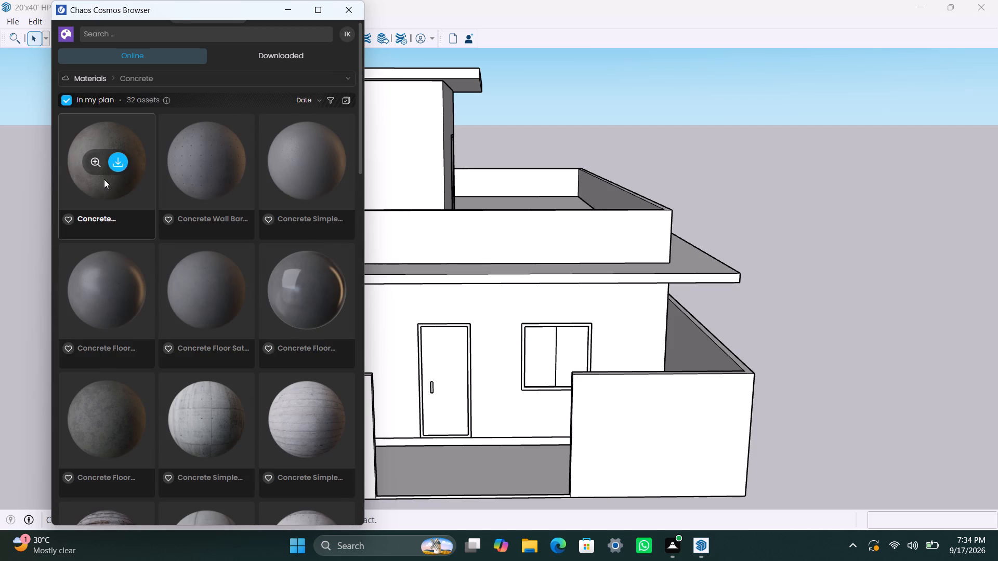
pyautogui.scroll(-4, 249, 305)
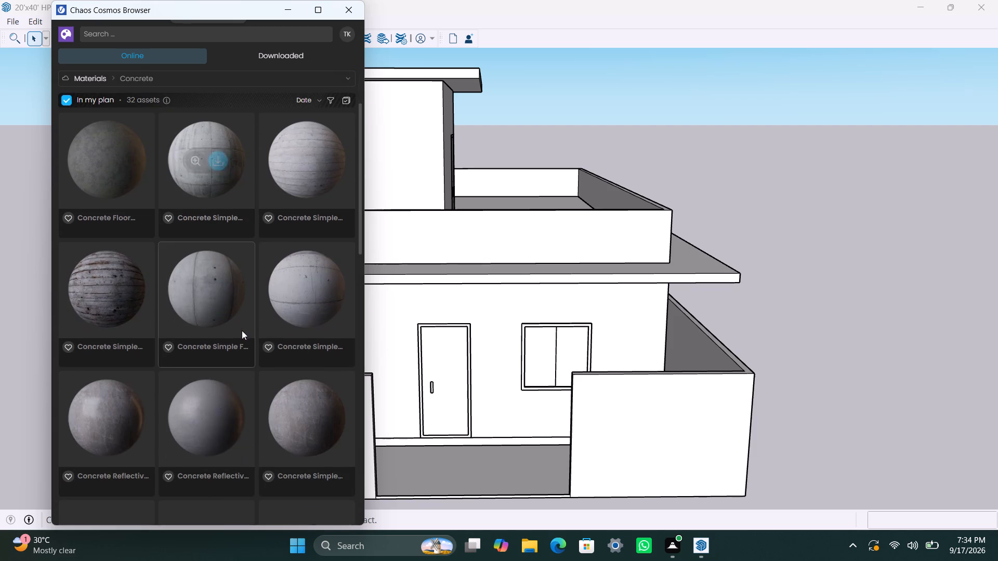
pyautogui.scroll(-10, 252, 373)
pyautogui.scroll(-5, 222, 438)
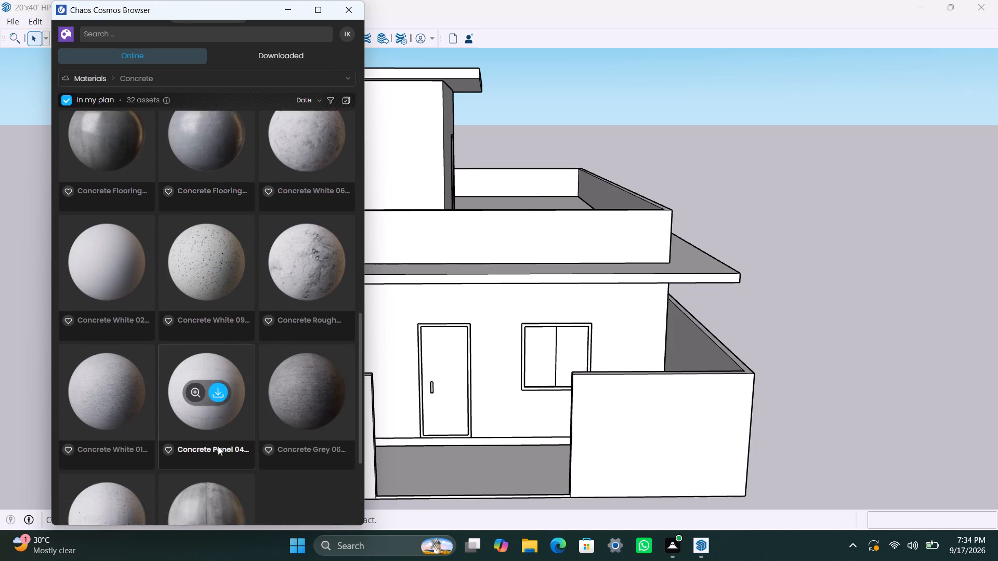
pyautogui.scroll(-3, 214, 446)
pyautogui.scroll(17, 230, 403)
pyautogui.scroll(1, 197, 337)
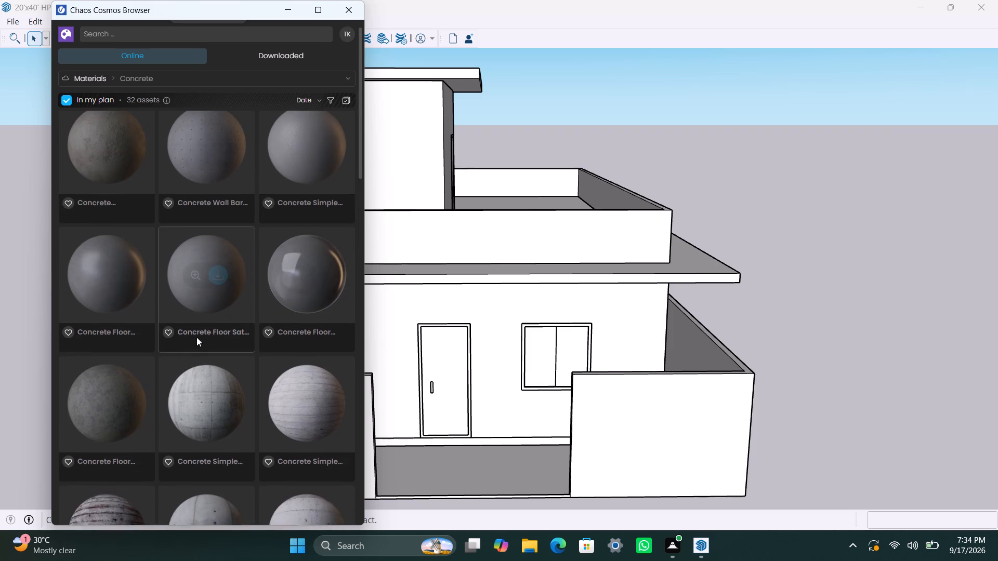
pyautogui.scroll(8, 196, 337)
# From the Concrete materials, download Concrete Floor Semigloss 300cm and import it into the model.
pyautogui.click(294, 81)
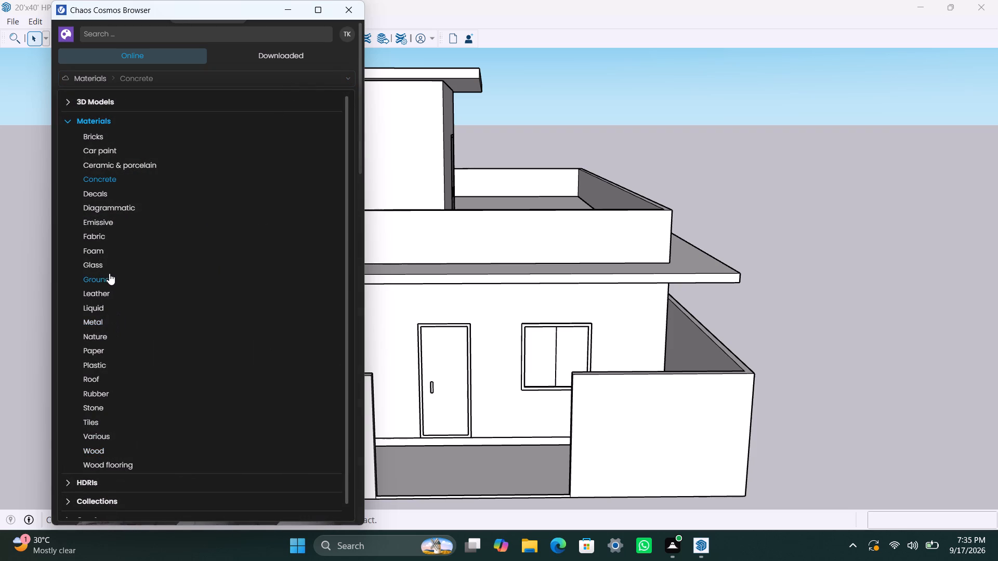
pyautogui.click(103, 183)
pyautogui.click(345, 78)
pyautogui.click(102, 182)
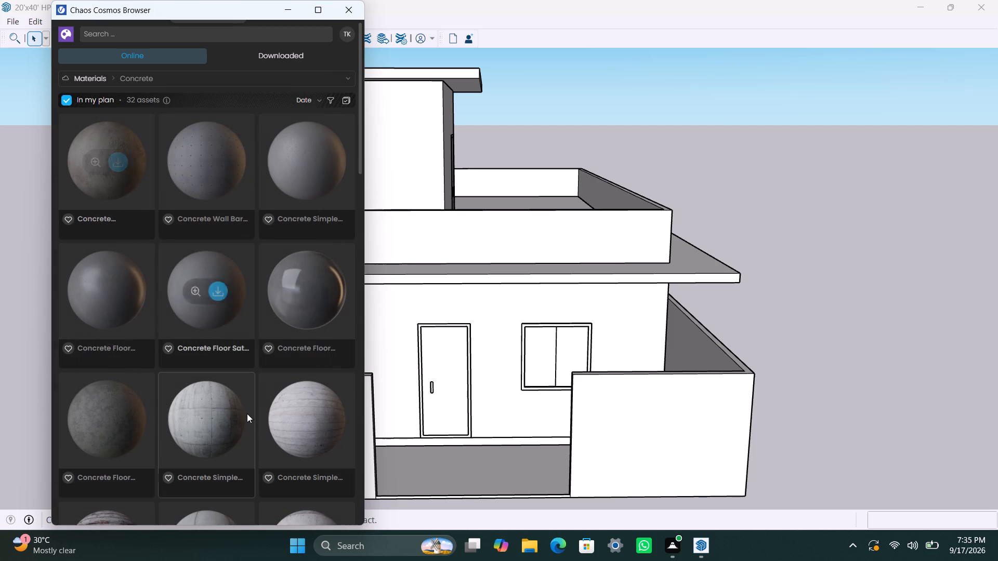
pyautogui.scroll(-10, 248, 413)
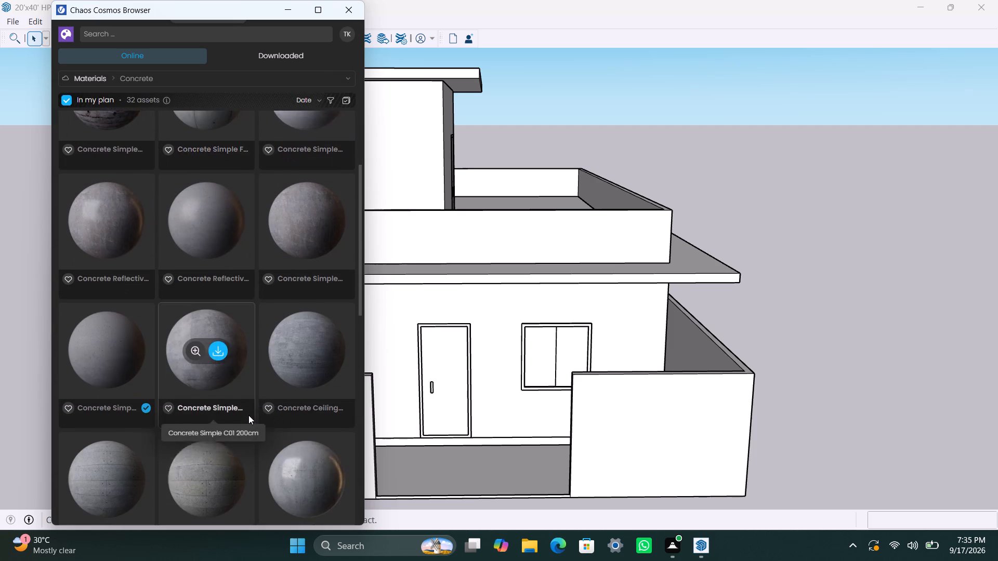
pyautogui.scroll(-8, 248, 415)
pyautogui.scroll(2, 248, 415)
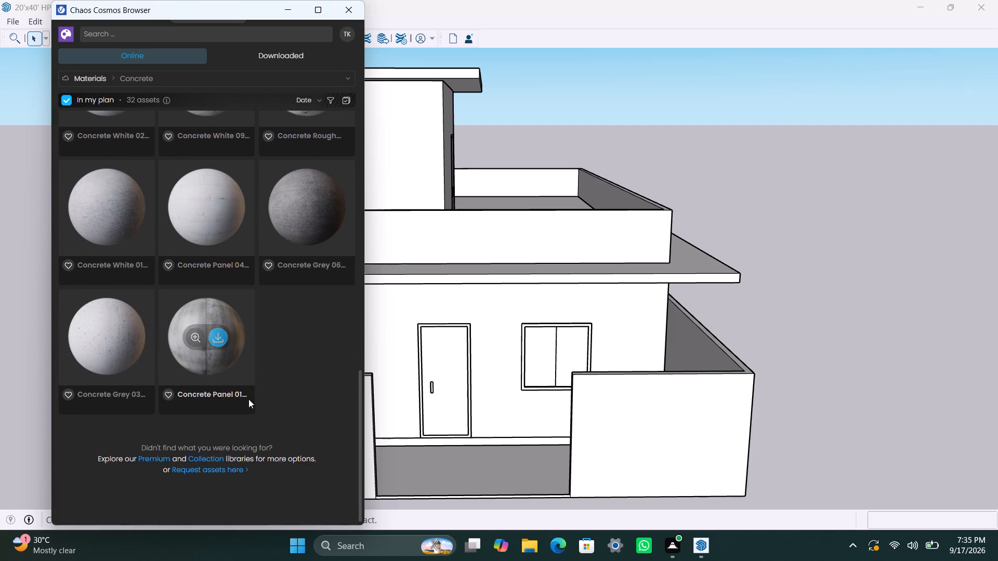
pyautogui.scroll(7, 248, 399)
pyautogui.scroll(6, 183, 366)
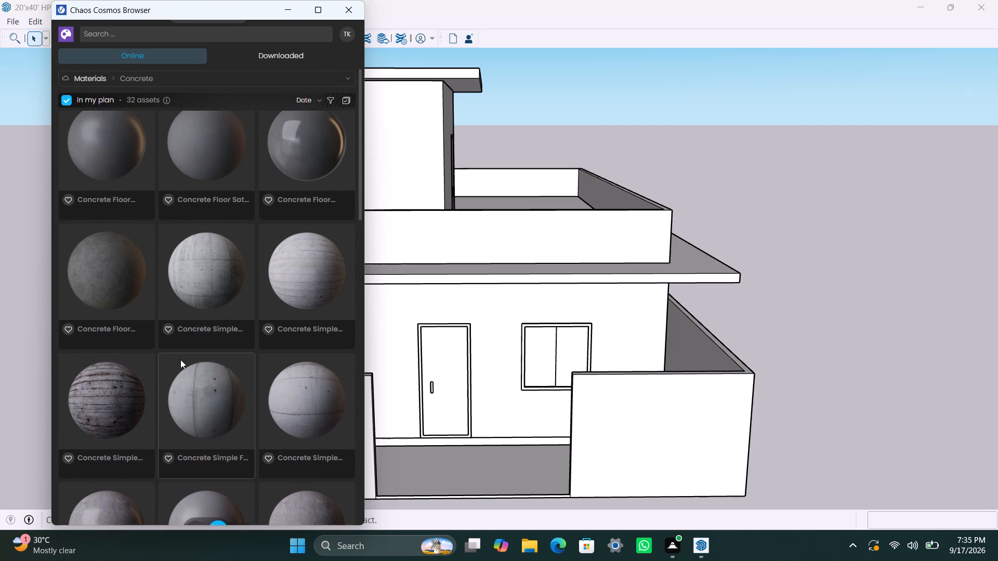
pyautogui.scroll(2, 179, 359)
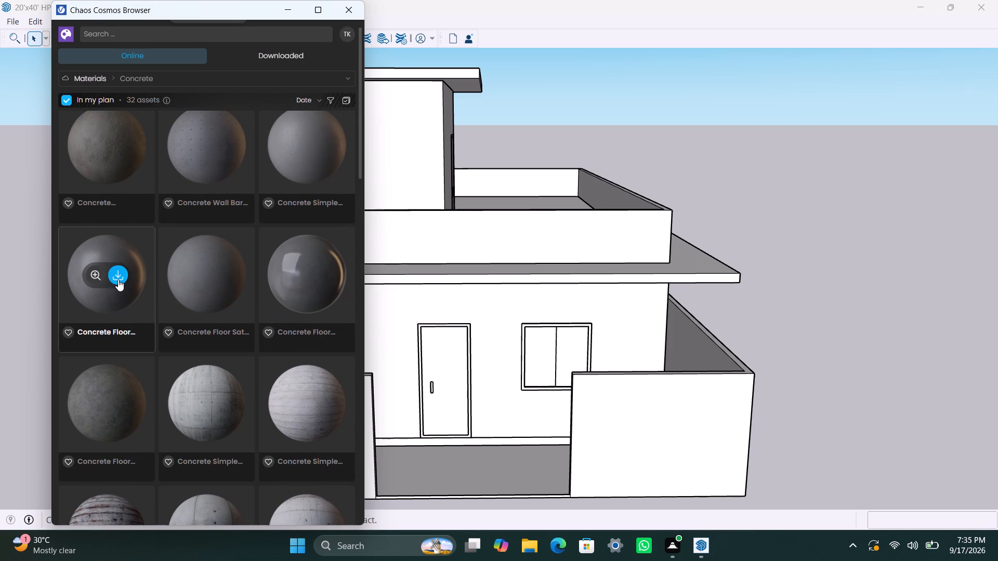
pyautogui.click(116, 274)
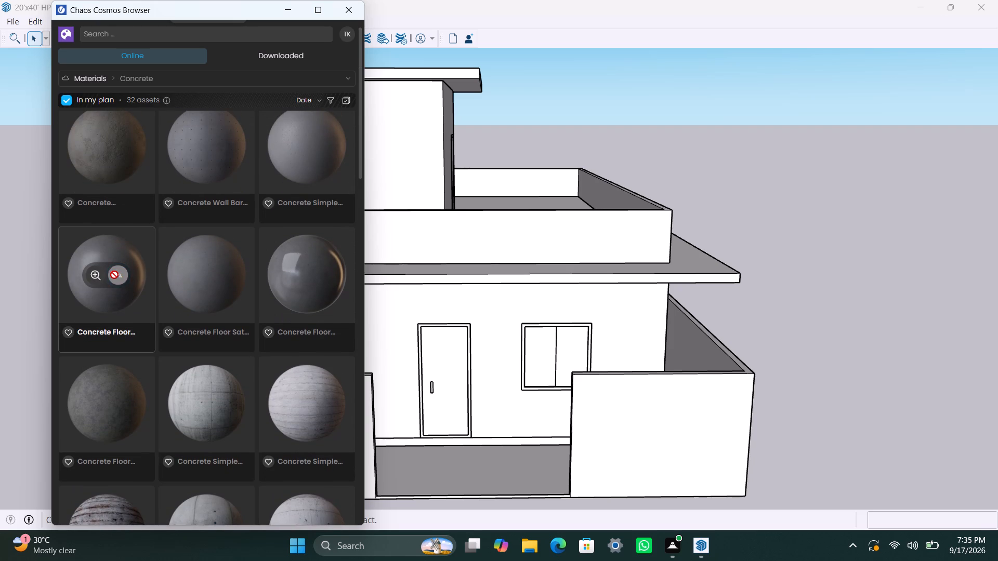
pyautogui.click(105, 277)
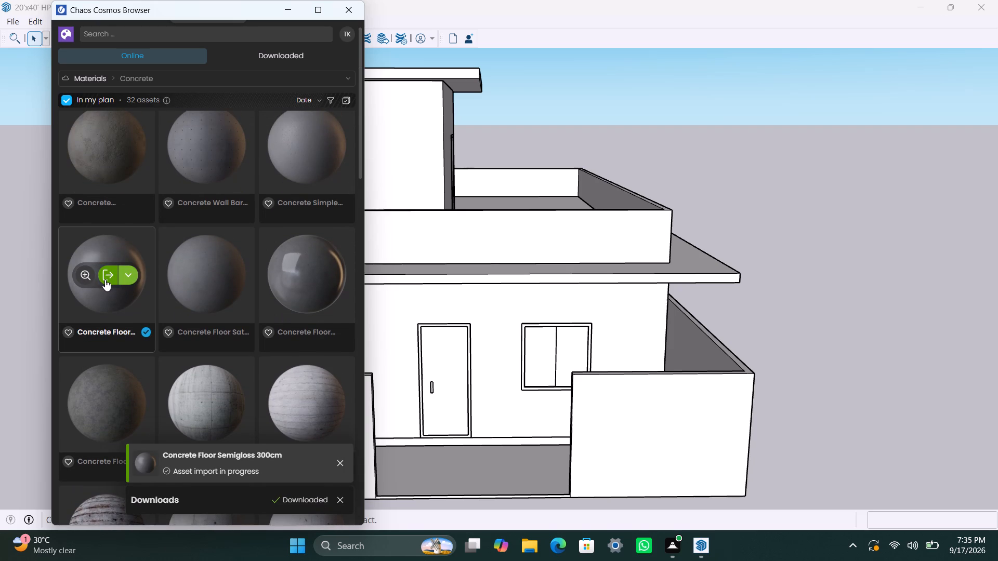
# From the Glass materials, import Glass Smoked Distorted 001 into the model.
pyautogui.click(243, 79)
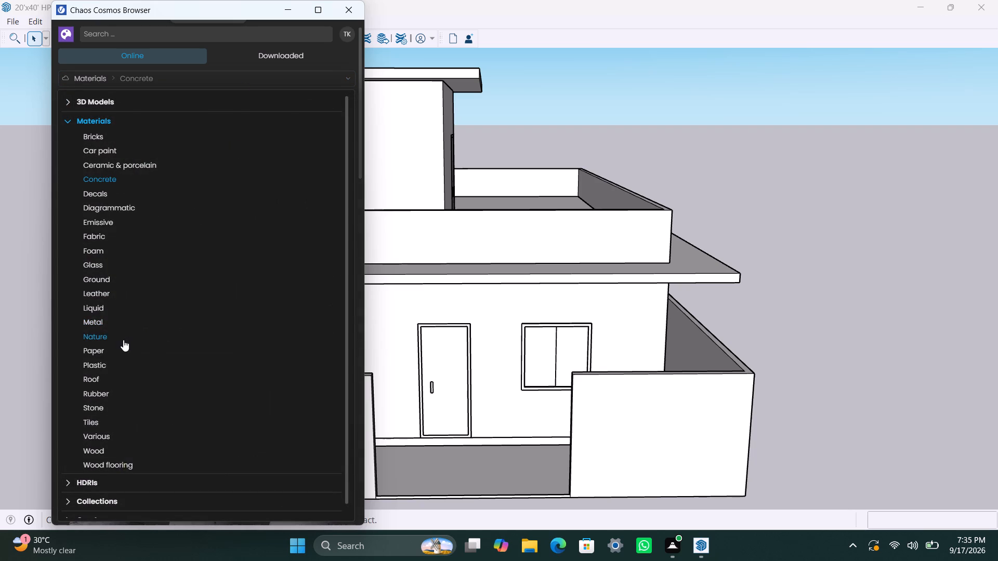
pyautogui.click(106, 263)
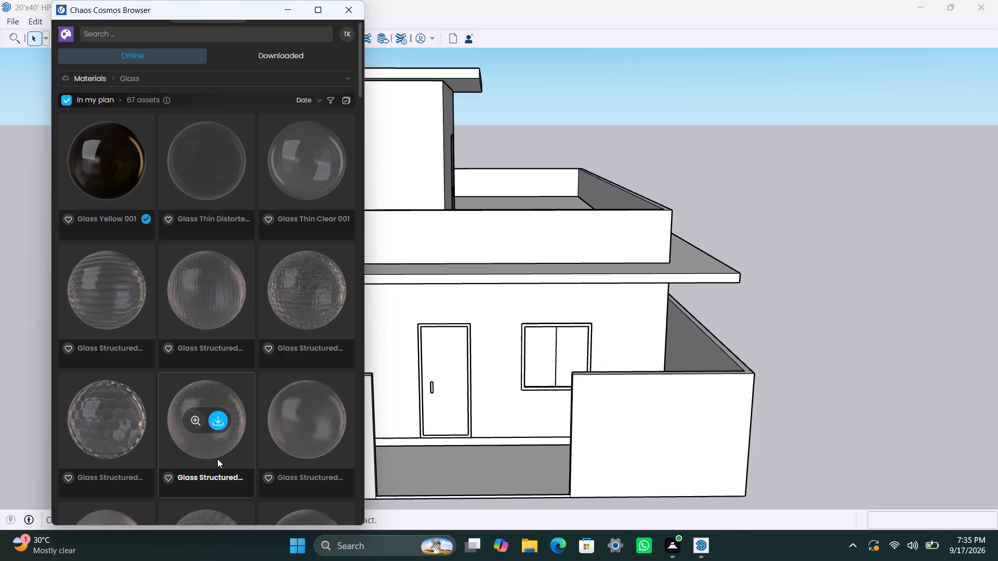
pyautogui.scroll(-4, 237, 448)
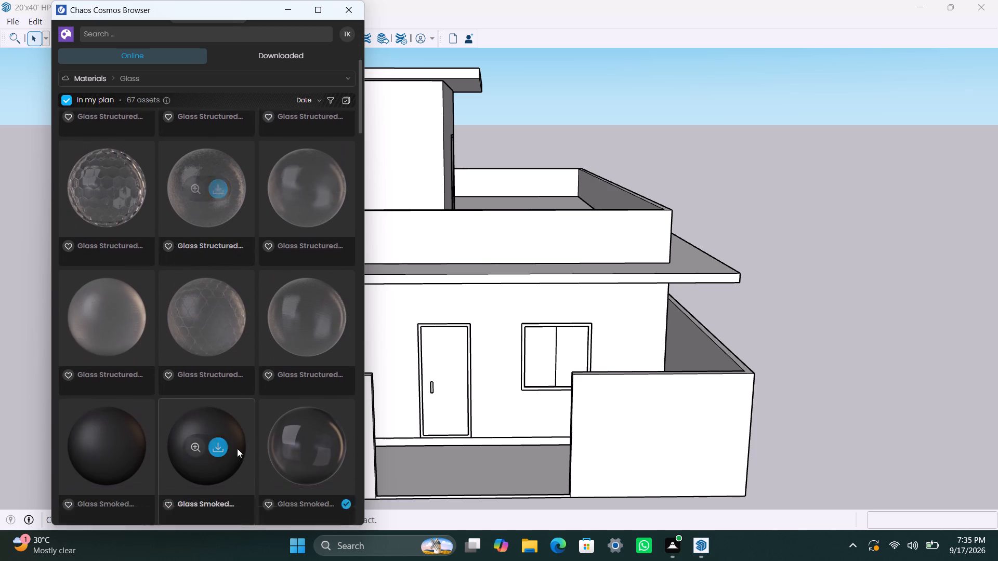
pyautogui.scroll(-3, 237, 448)
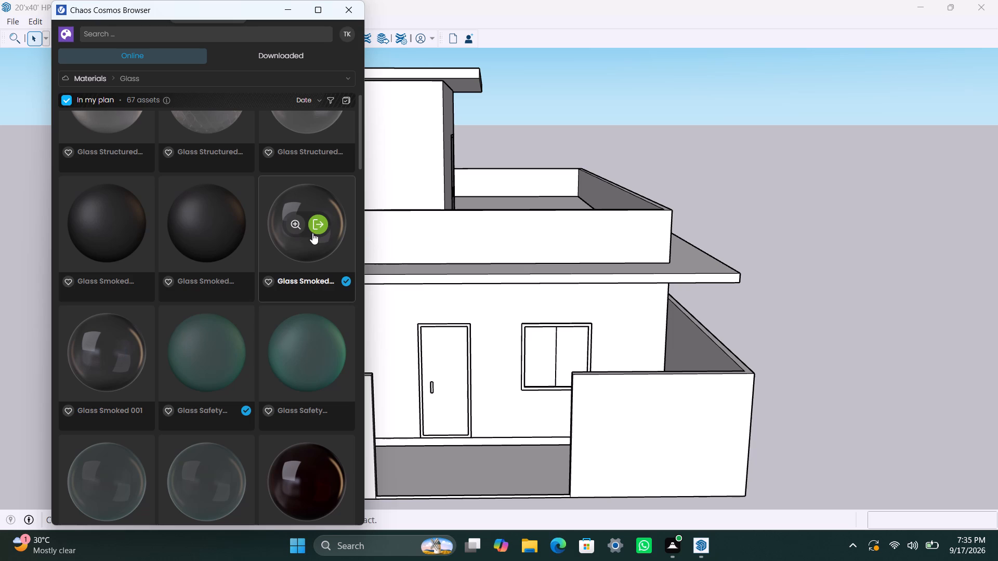
pyautogui.click(321, 227)
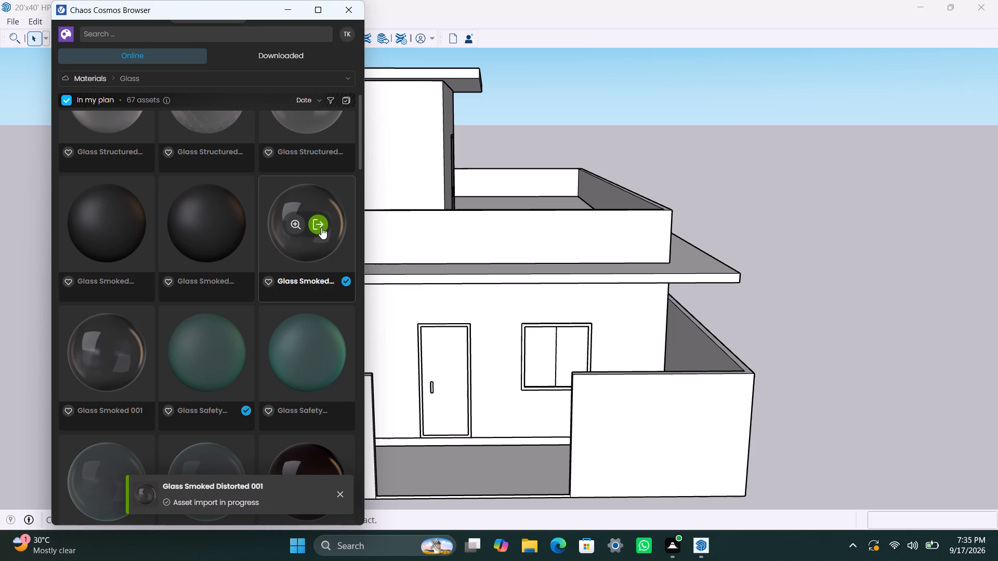
pyautogui.scroll(1, 321, 228)
pyautogui.scroll(-2, 322, 228)
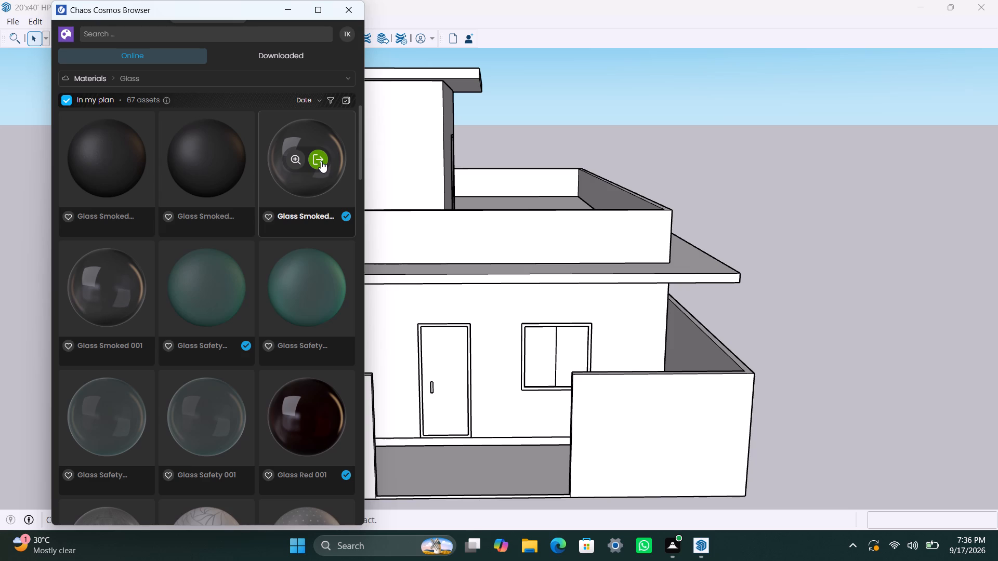
pyautogui.click(321, 161)
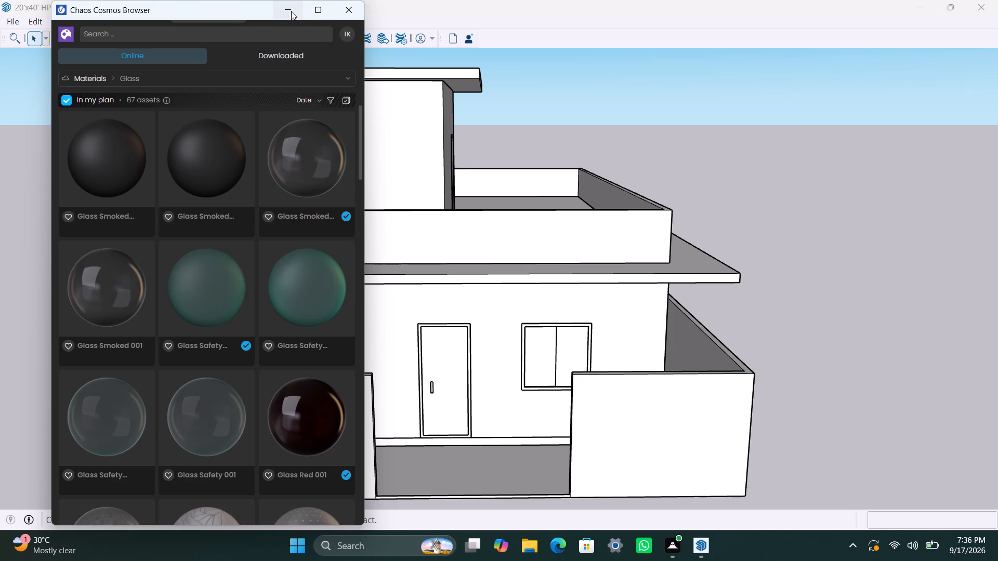
# Switch to the Wood materials category and compare its wood species and gloss finishes.
pyautogui.click(177, 81)
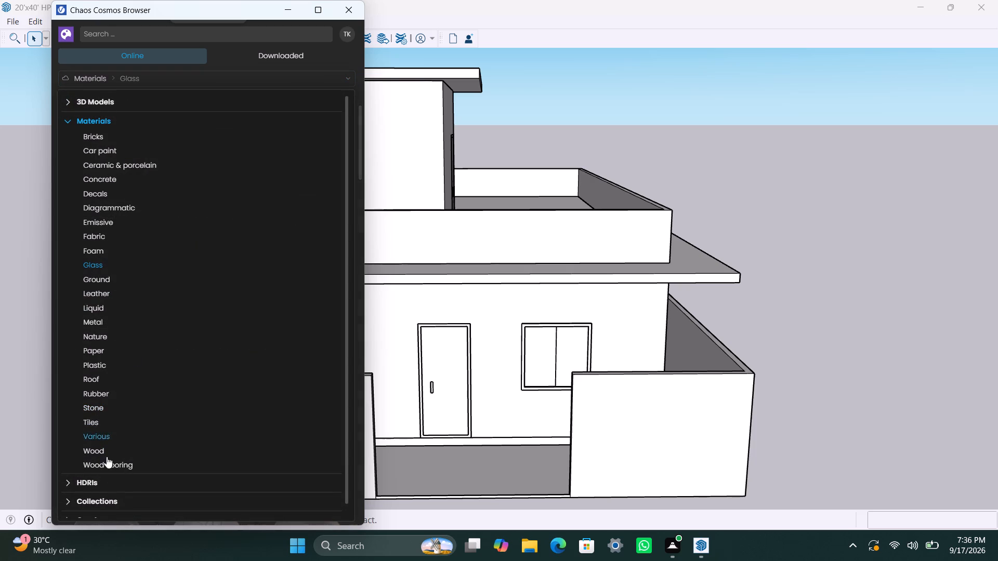
pyautogui.click(97, 451)
pyautogui.scroll(-4, 285, 381)
pyautogui.scroll(-5, 254, 426)
pyautogui.scroll(6, 248, 438)
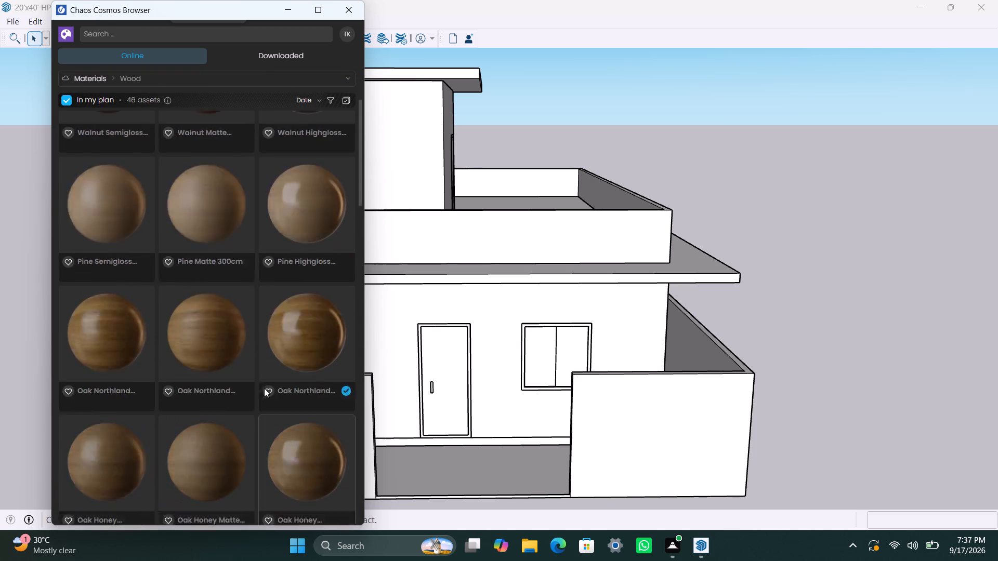
pyautogui.scroll(4, 283, 370)
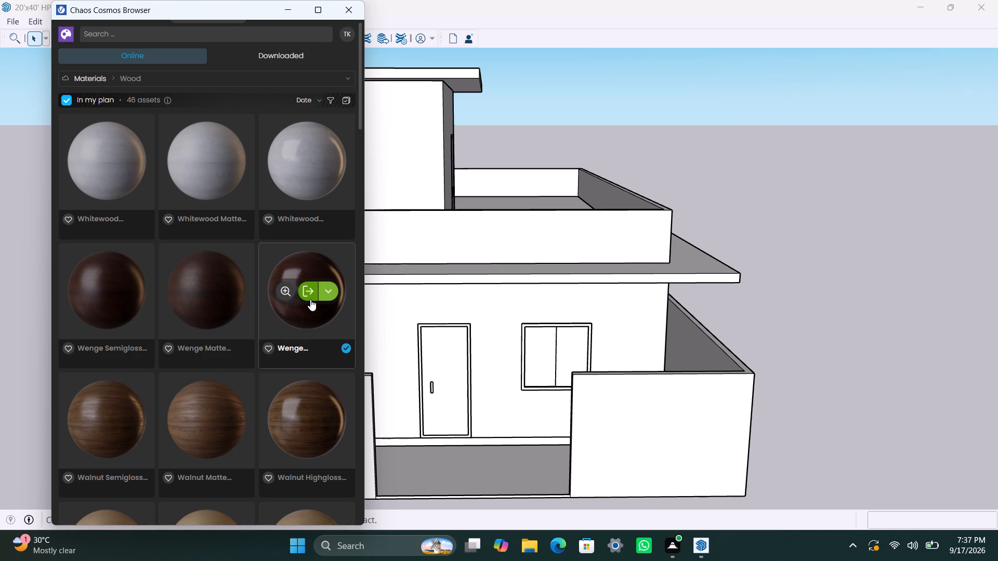
# From the Wood flooring materials, download Flooring Chevron Light 750cm and import it into the model.
pyautogui.click(234, 79)
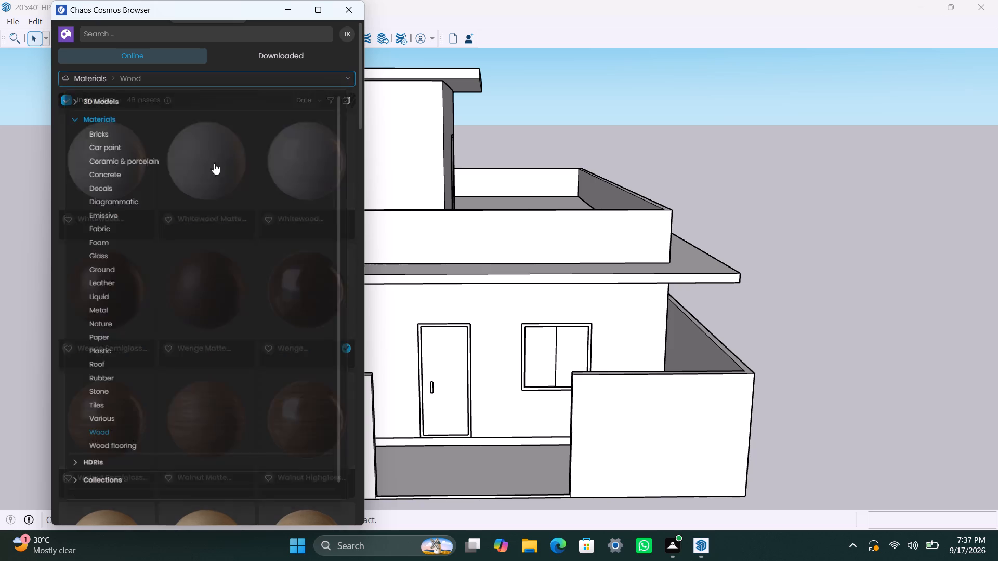
pyautogui.click(124, 466)
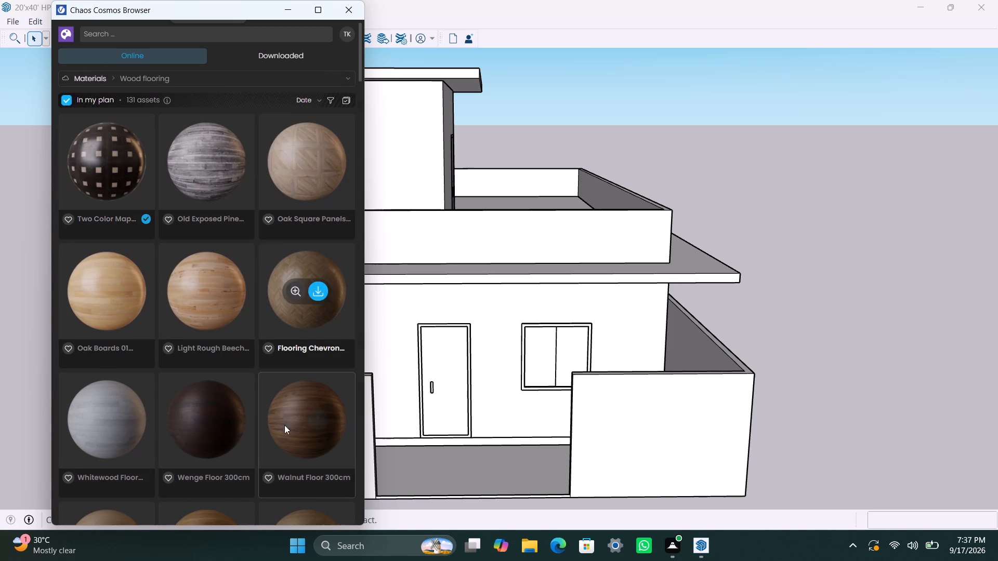
pyautogui.scroll(-2, 284, 434)
pyautogui.scroll(1, 320, 230)
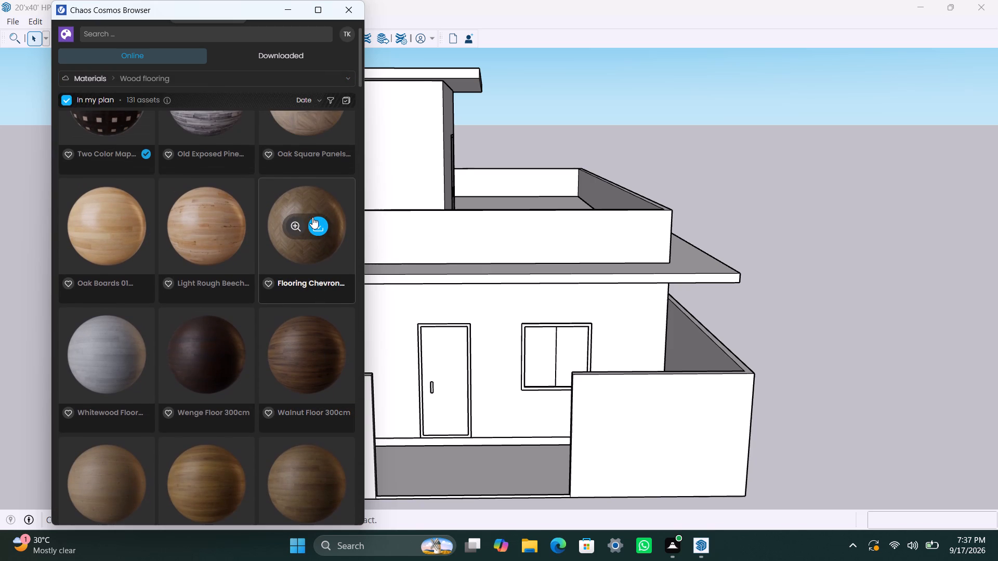
pyautogui.click(316, 228)
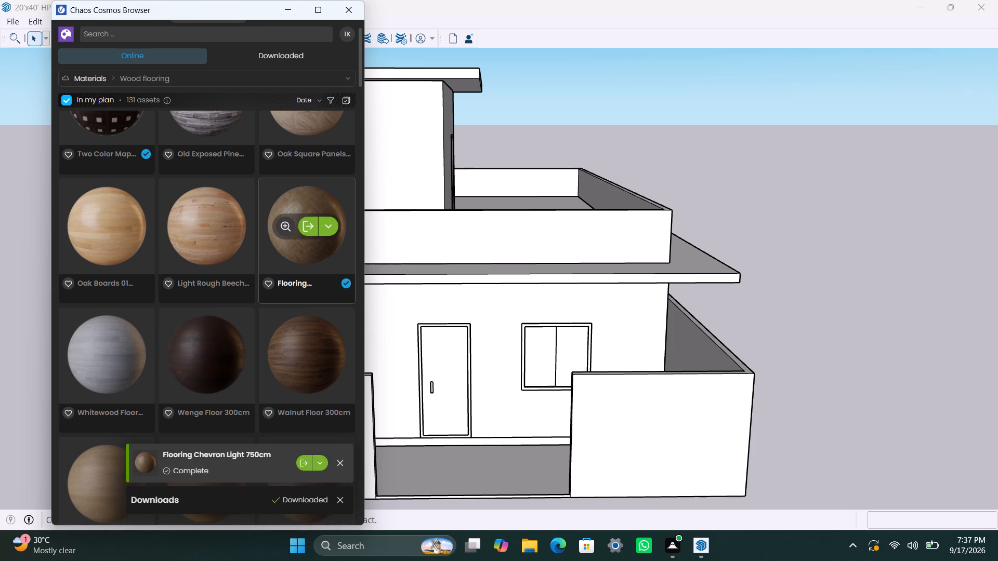
pyautogui.click(305, 226)
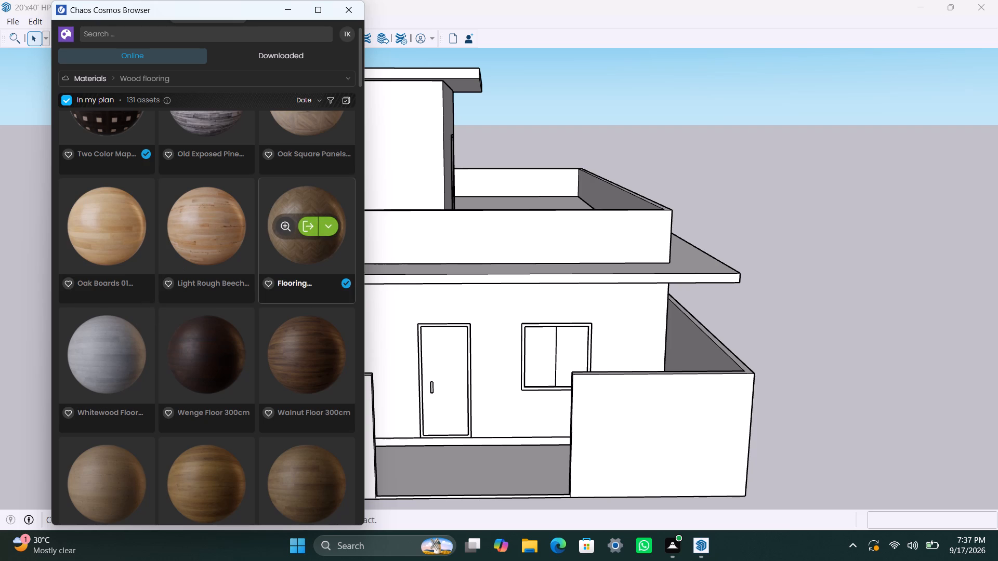
# Look through the other Wood flooring materials, comparing the solid, laminate and herringbone finishes.
pyautogui.scroll(-2, 310, 193)
pyautogui.scroll(2, 298, 249)
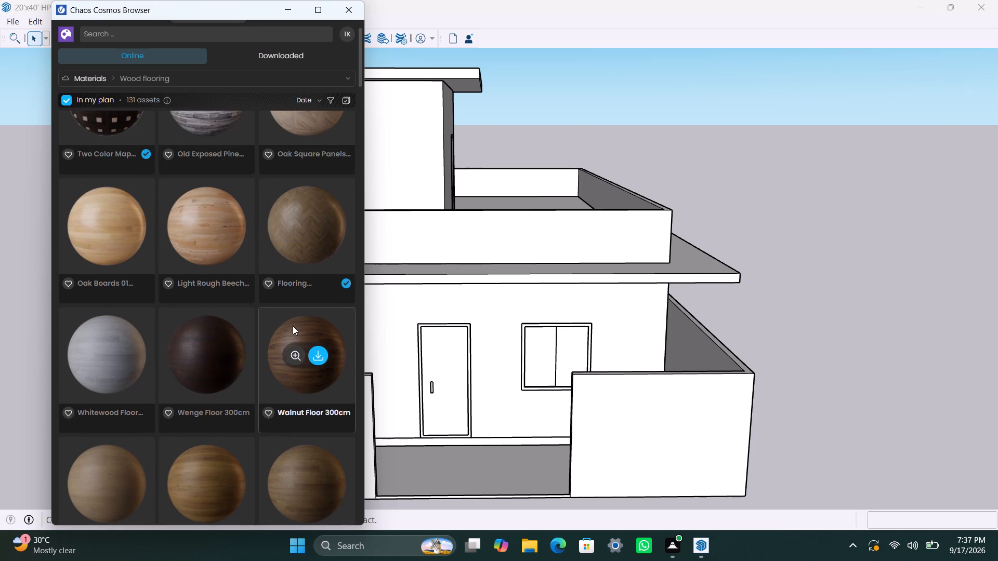
pyautogui.scroll(-4, 292, 342)
pyautogui.scroll(-6, 287, 420)
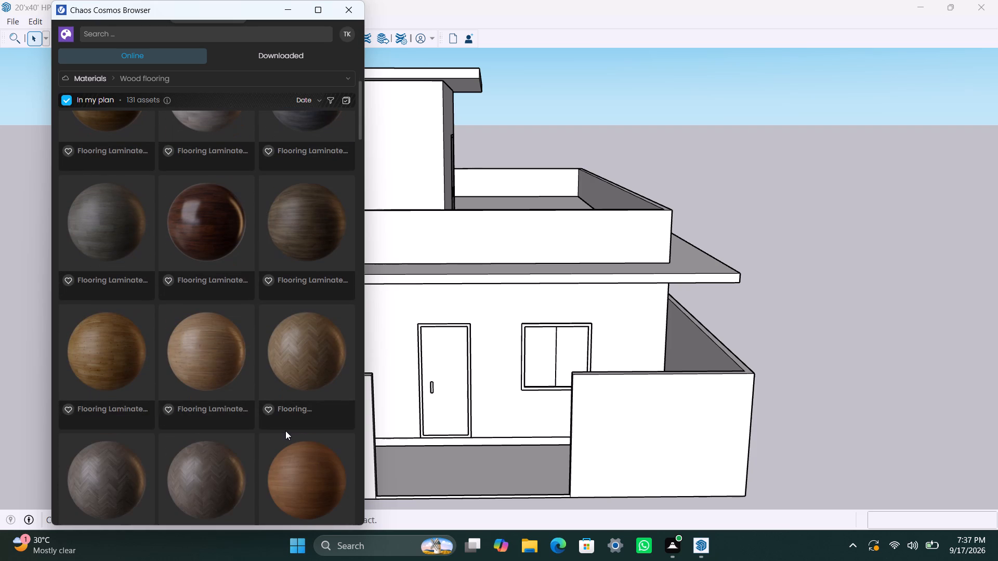
pyautogui.scroll(5, 331, 405)
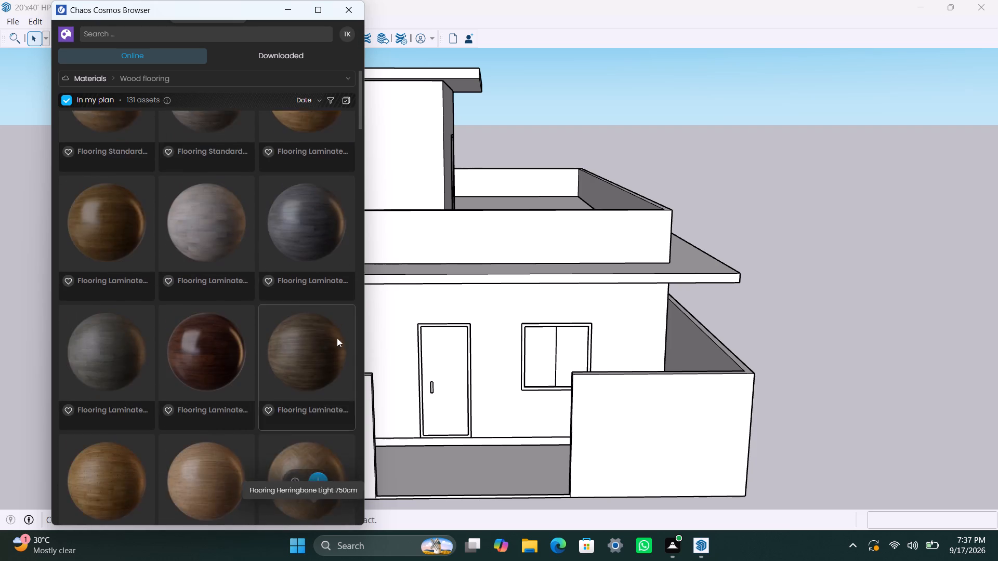
pyautogui.scroll(5, 337, 338)
# From the Stone materials, import Marble Black 100cm into the model.
pyautogui.click(323, 82)
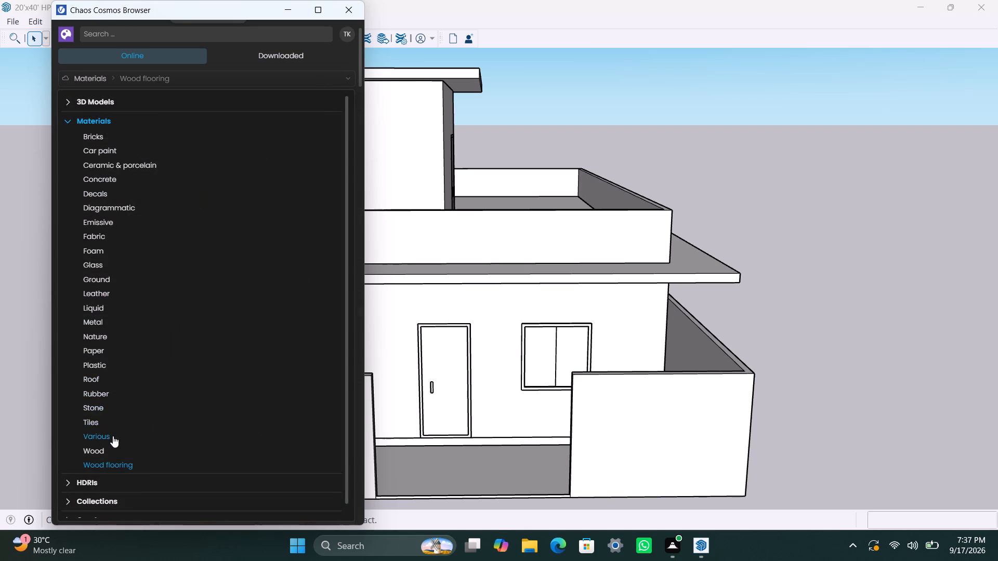
pyautogui.click(110, 410)
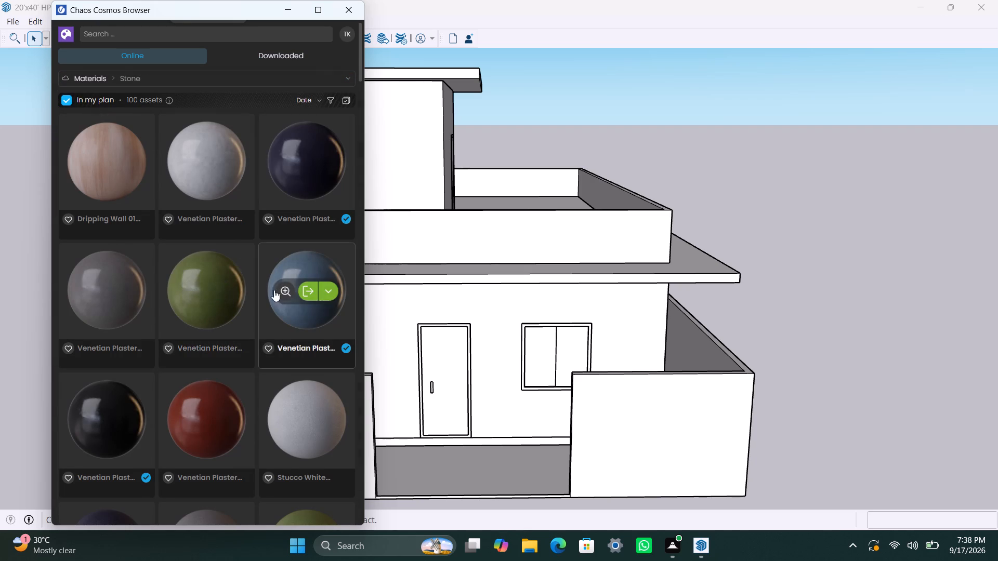
pyautogui.scroll(-2, 262, 327)
pyautogui.scroll(-5, 229, 366)
pyautogui.scroll(-3, 253, 408)
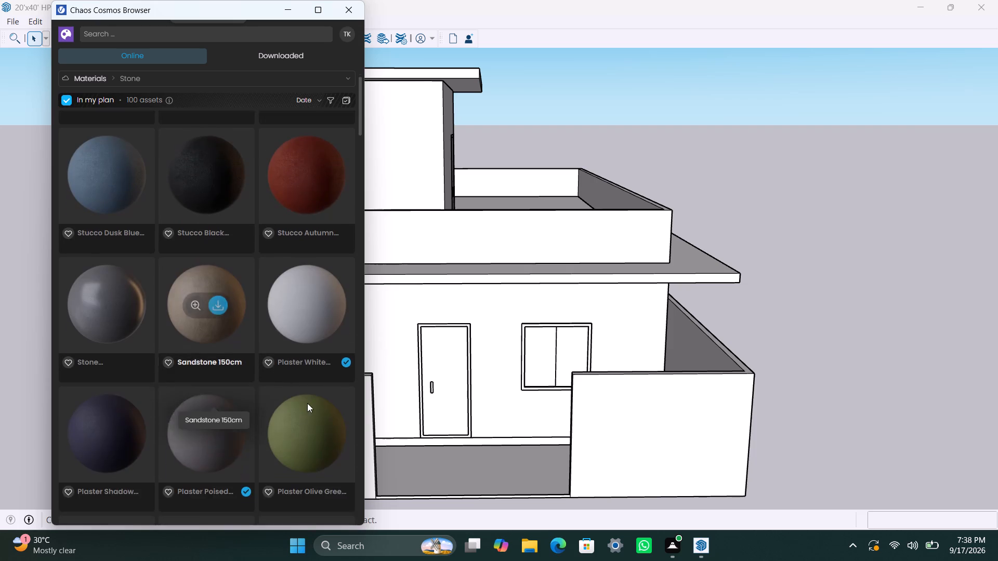
pyautogui.scroll(-7, 279, 428)
pyautogui.scroll(4, 268, 305)
pyautogui.scroll(-3, 289, 363)
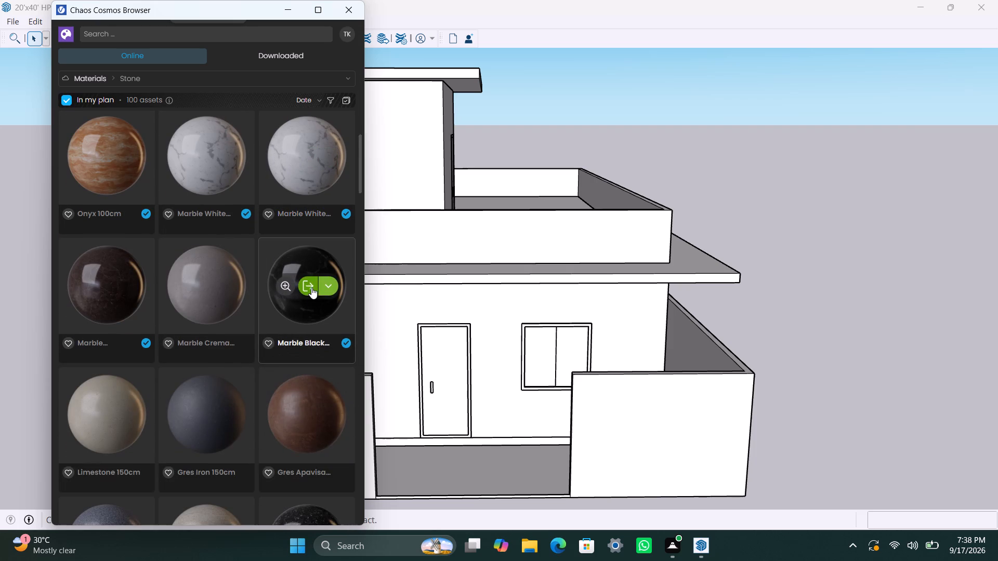
pyautogui.click(310, 286)
# In the V-Ray Asset Editor, delete all the Teddy materials from Teddy_BookCover through Teddy_SkinShadow.
pyautogui.click(294, 13)
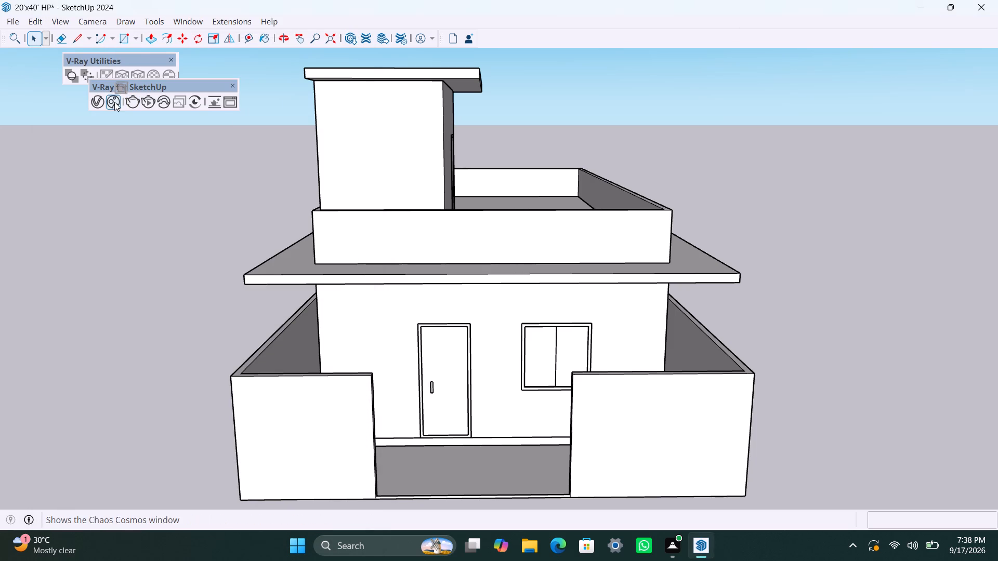
pyautogui.doubleClick(100, 100)
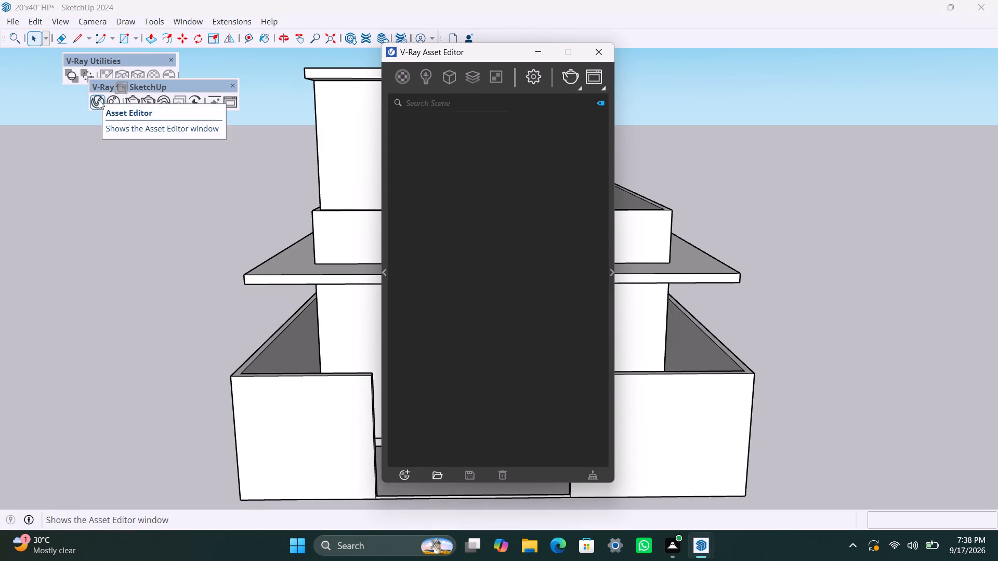
pyautogui.scroll(2, 441, 251)
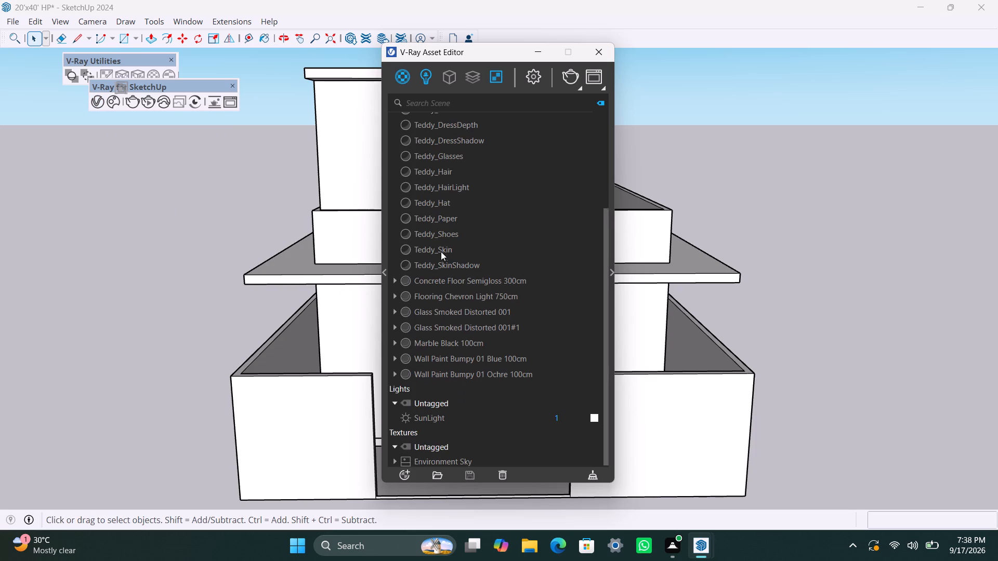
pyautogui.scroll(1, 441, 251)
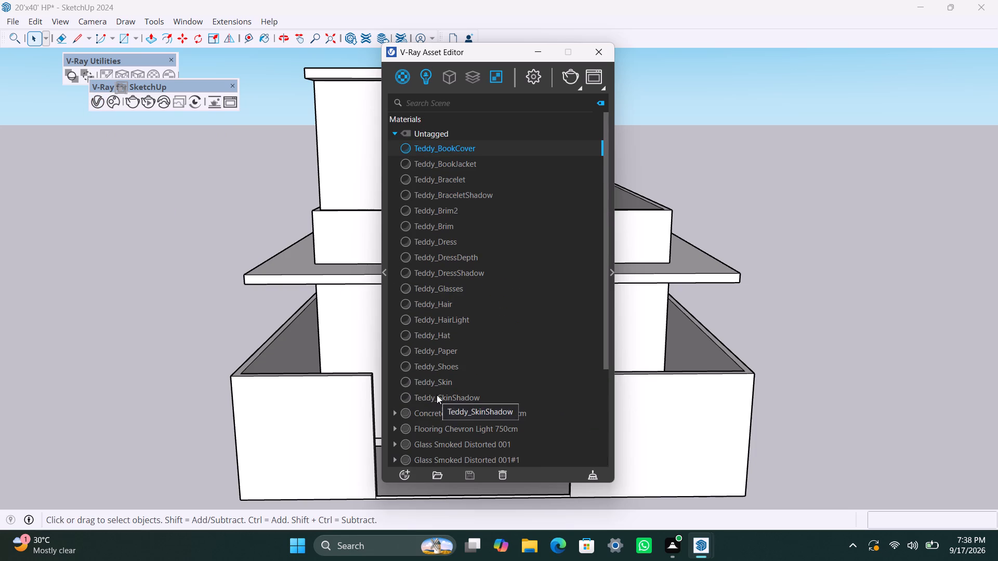
pyautogui.keyDown('shift'); pyautogui.click(437, 395); pyautogui.keyUp('shift')
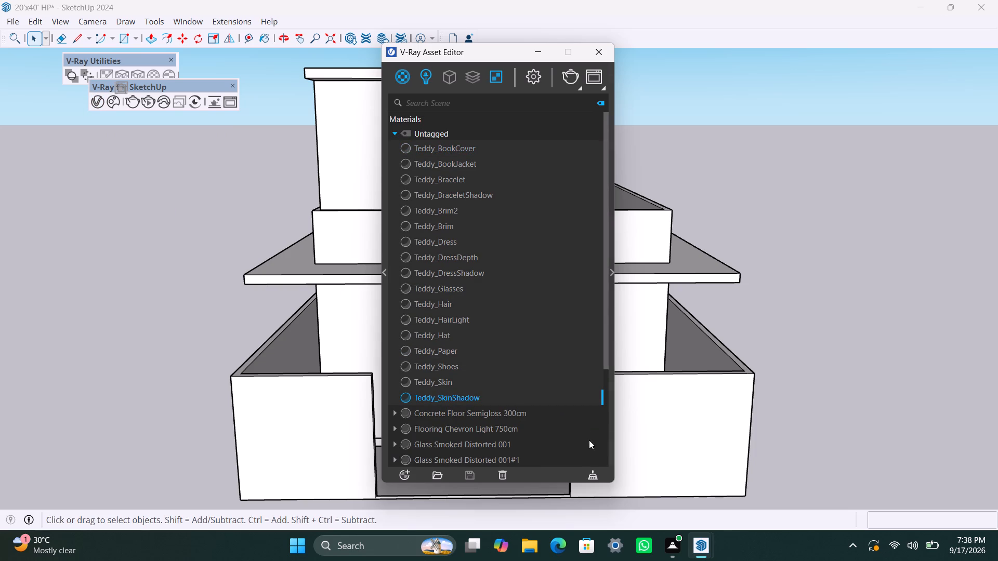
pyautogui.click(500, 471)
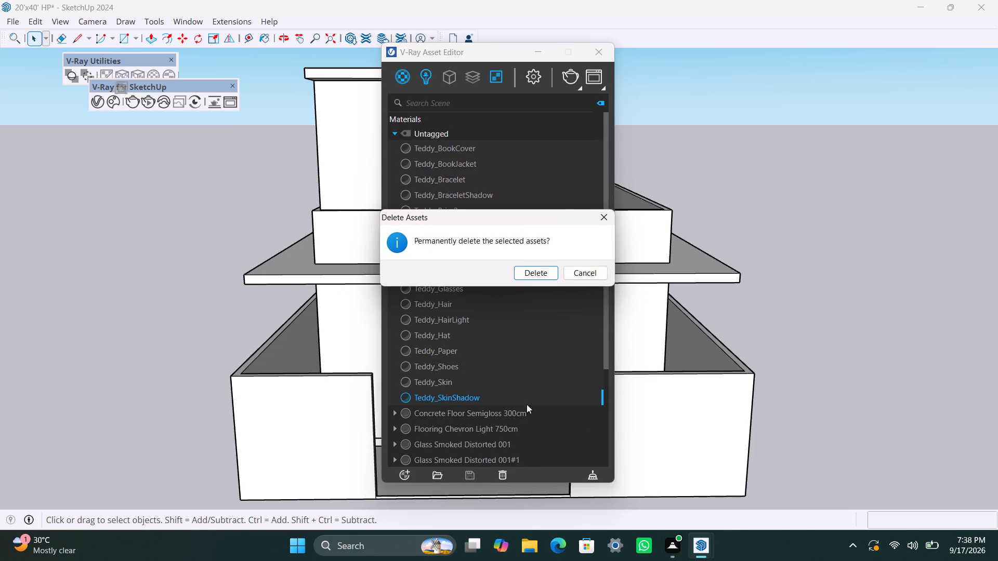
pyautogui.click(549, 270)
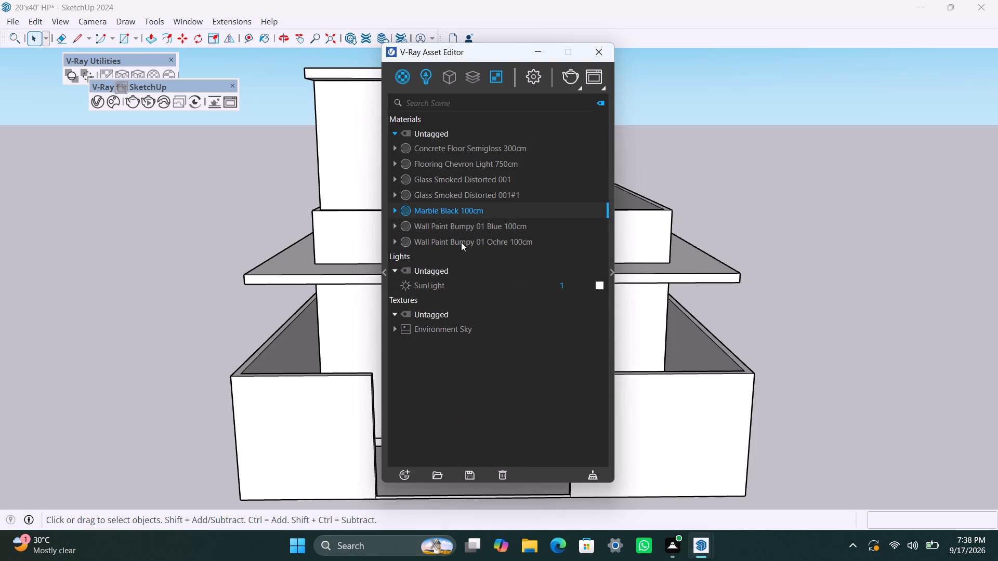
# Delete the duplicate glass material Glass Smoked Distorted 001#1 from the scene.
pyautogui.click(451, 194)
pyautogui.rightClick(451, 194)
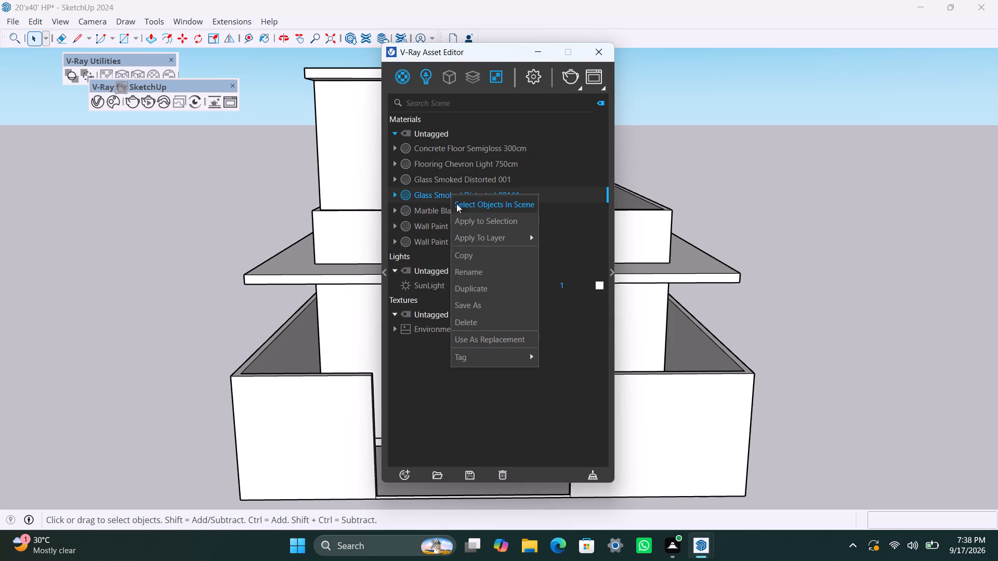
pyautogui.click(471, 320)
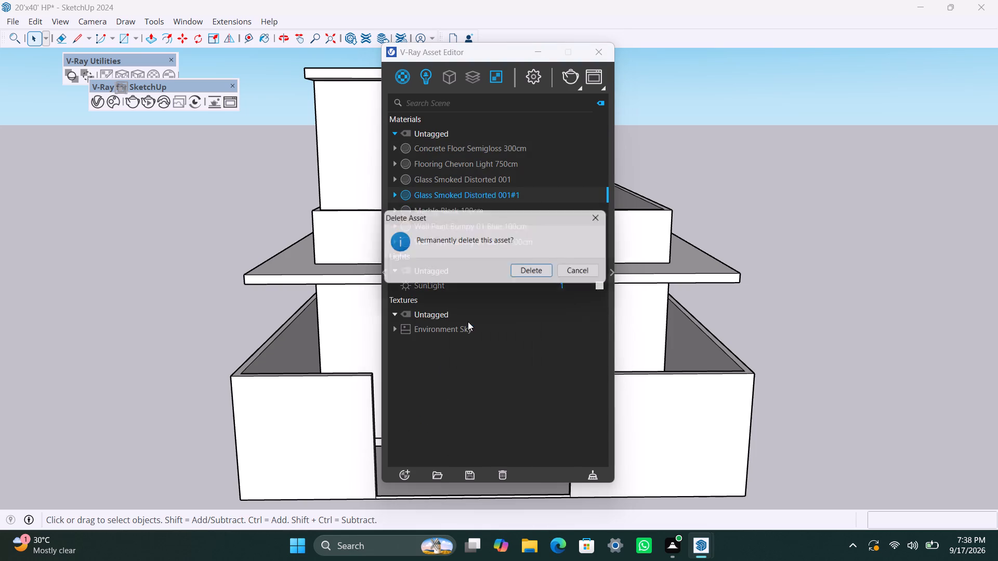
pyautogui.click(523, 267)
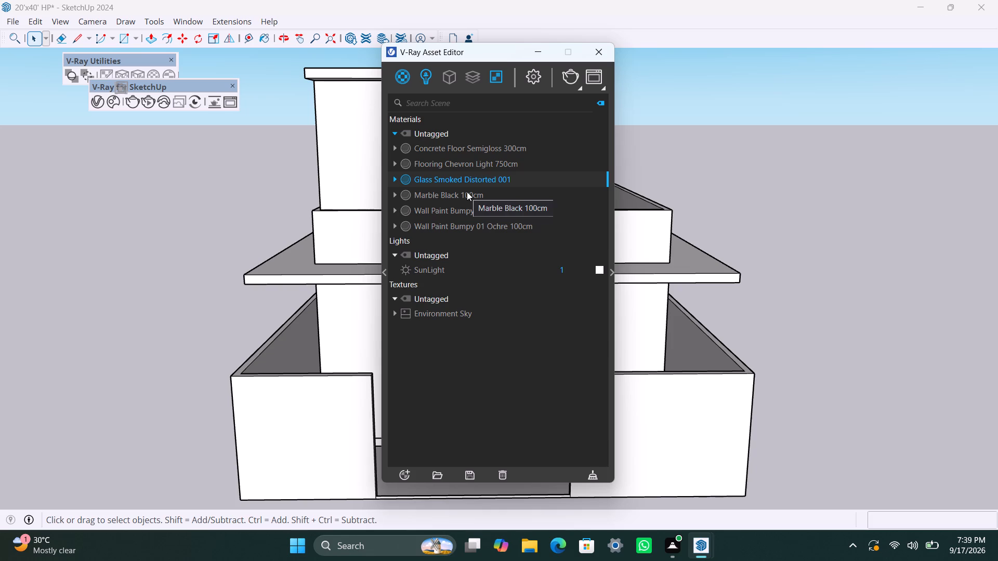
# Reopen the Chaos Cosmos library and compare the granite, marble and rough stone finishes in the Stone materials.
pyautogui.click(112, 104)
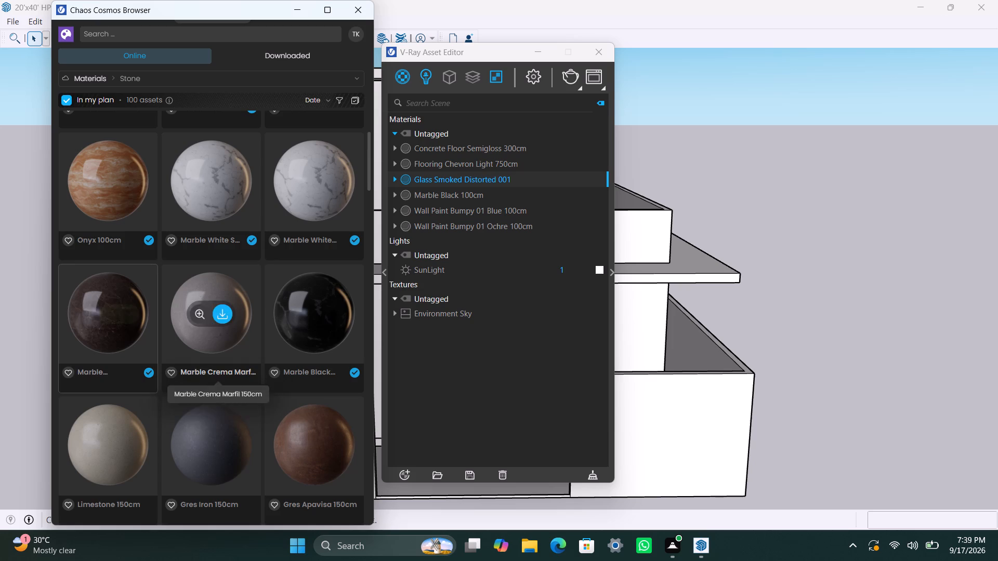
pyautogui.scroll(-3, 148, 414)
pyautogui.scroll(2, 203, 406)
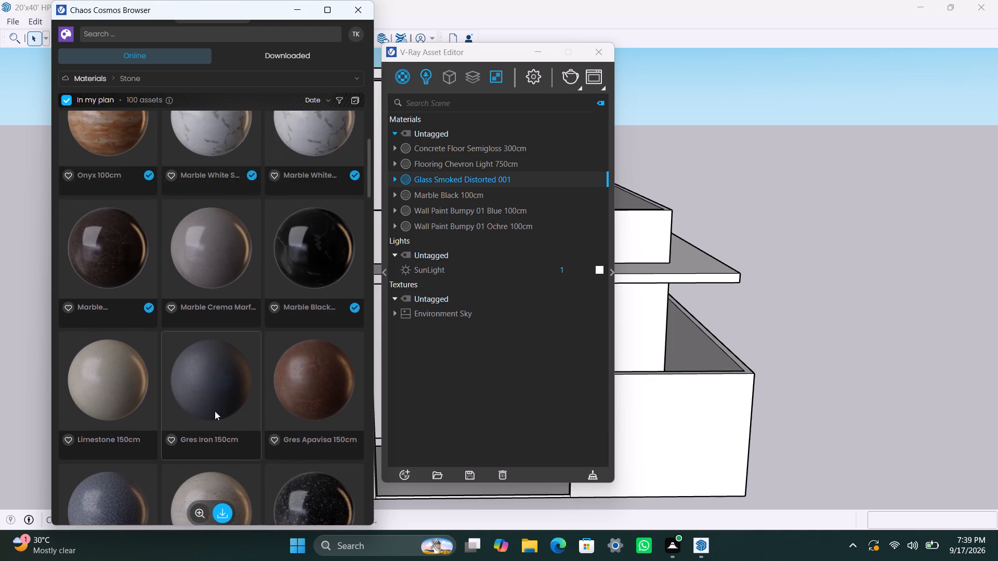
pyautogui.scroll(-3, 242, 443)
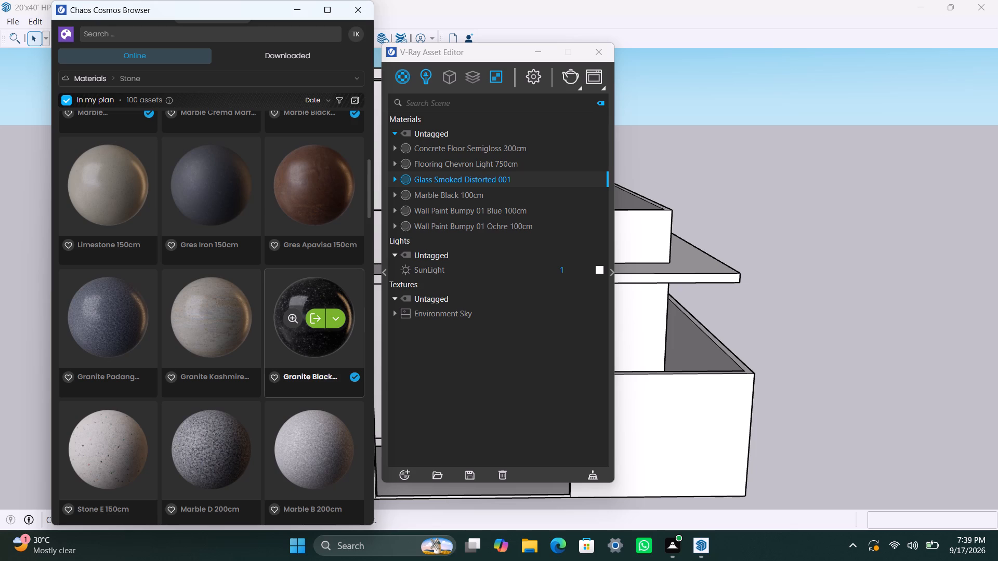
pyautogui.scroll(-6, 277, 403)
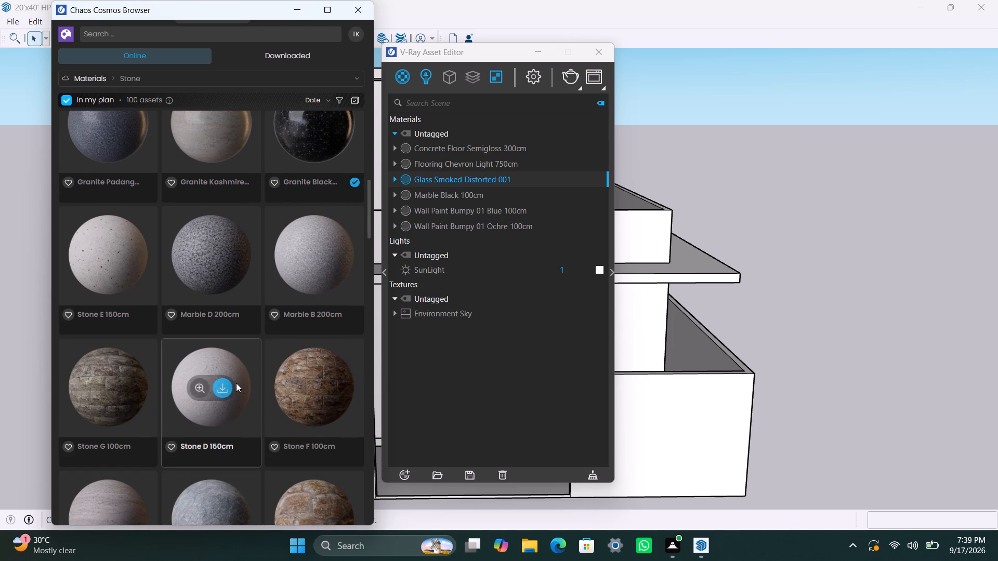
pyautogui.scroll(-4, 235, 383)
pyautogui.scroll(2, 288, 229)
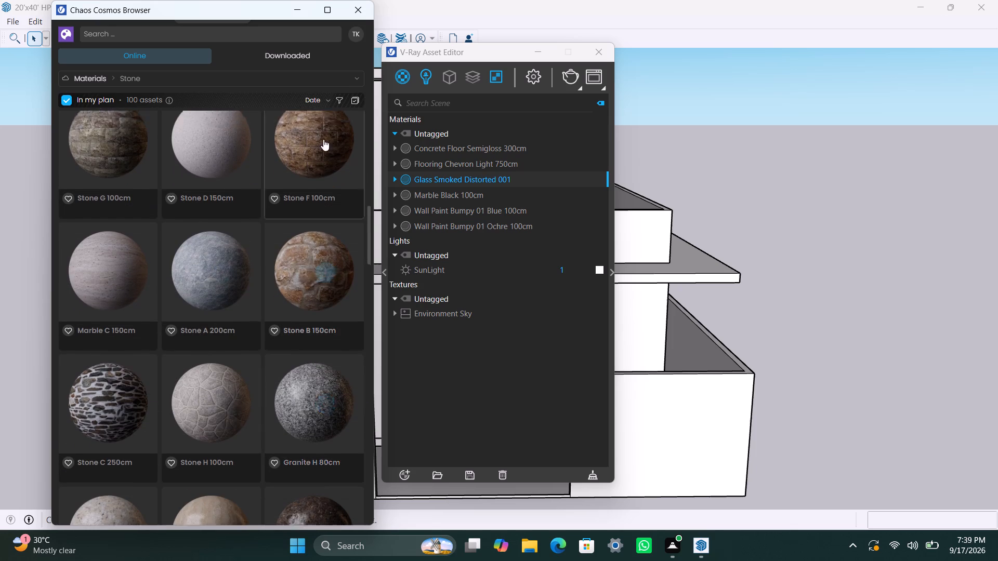
# From the Tiles materials, download Tiles K03 100cm and import it into the model.
pyautogui.click(257, 75)
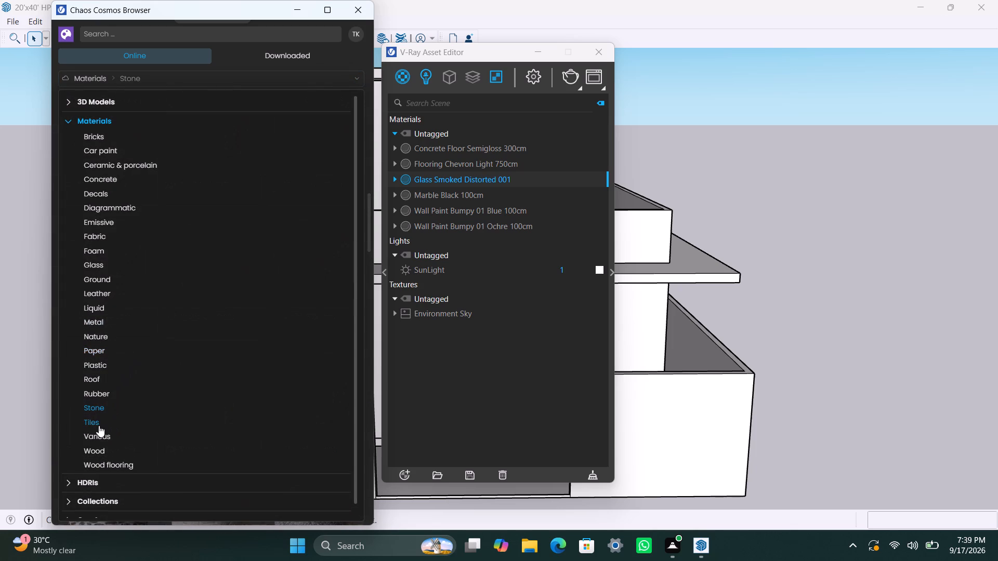
pyautogui.click(92, 425)
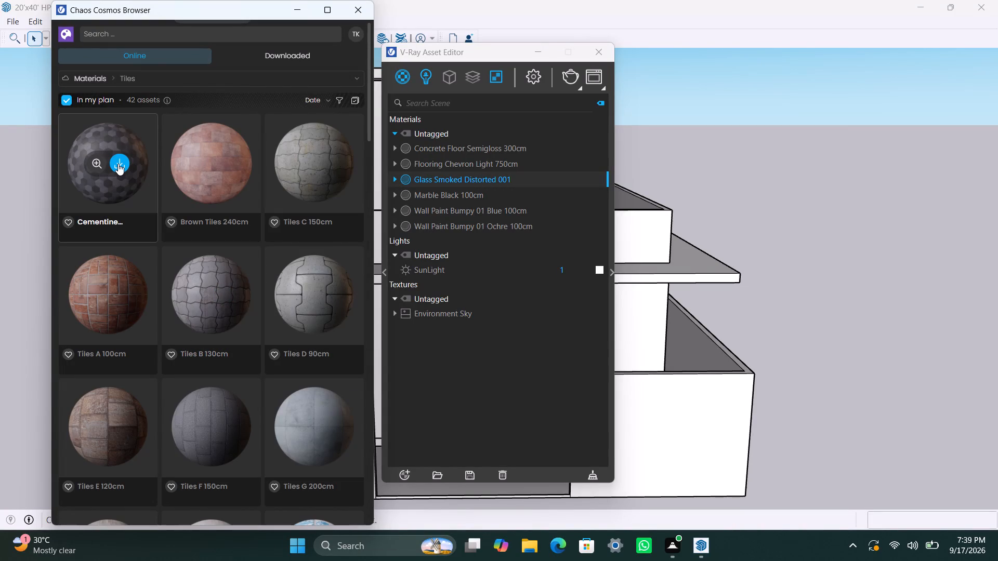
pyautogui.scroll(-3, 191, 323)
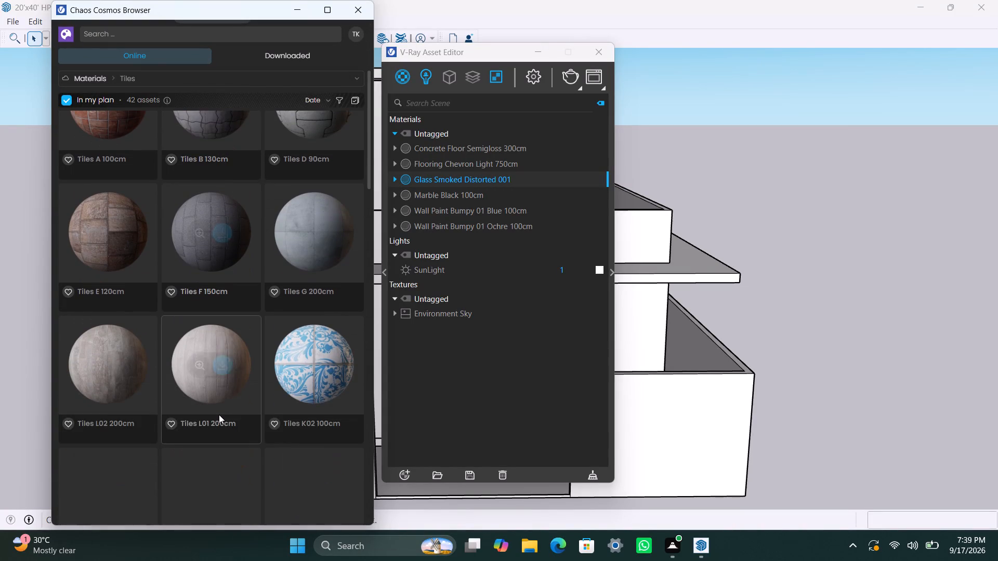
pyautogui.scroll(-3, 321, 406)
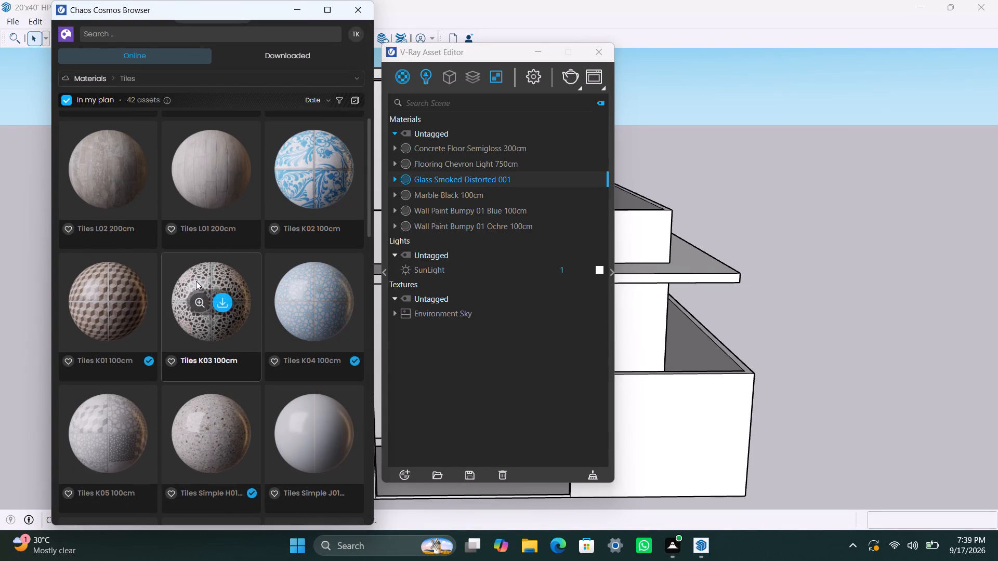
pyautogui.click(222, 303)
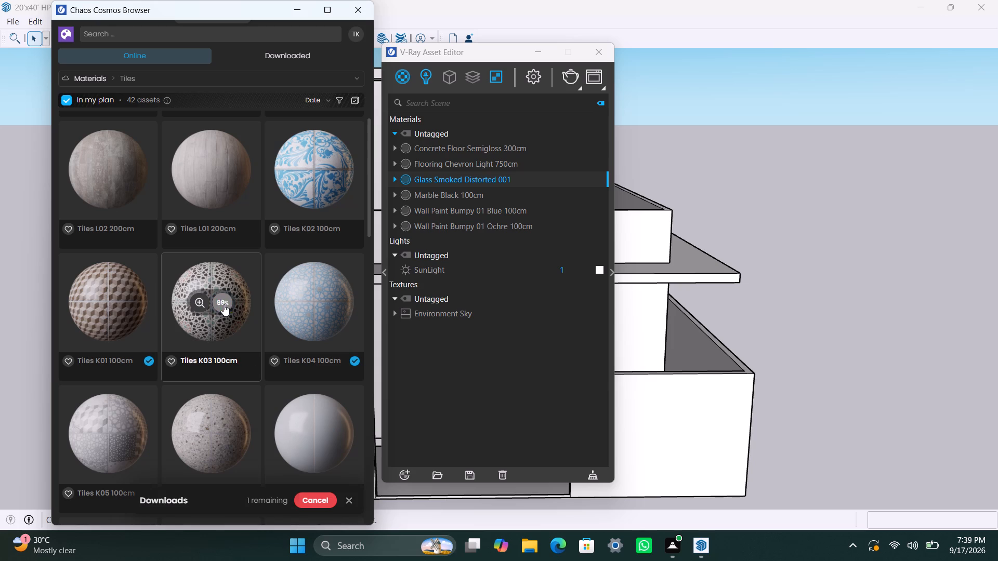
pyautogui.click(213, 304)
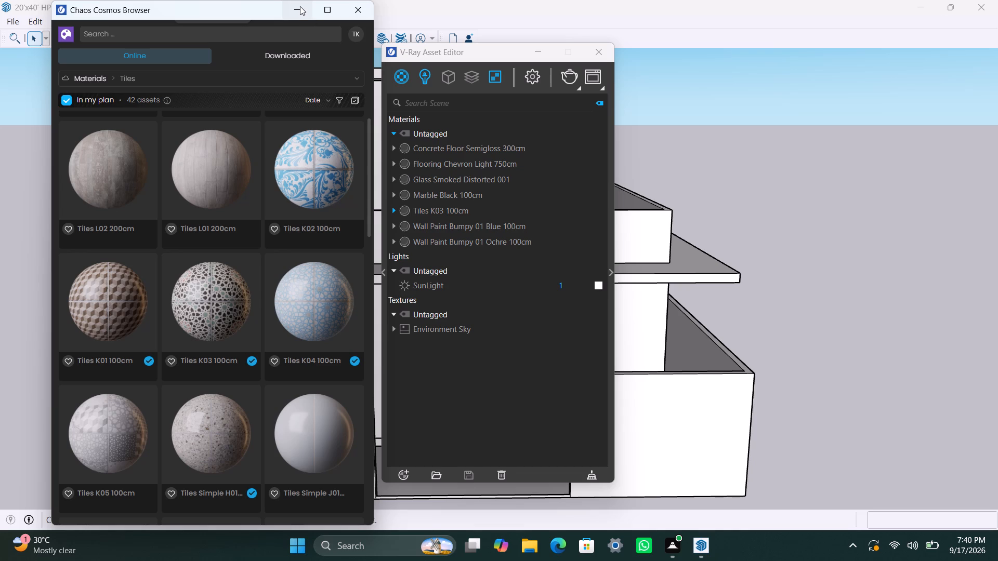
# From the Metal materials, import Metal Patina 002 180cm into the model.
pyautogui.click(274, 78)
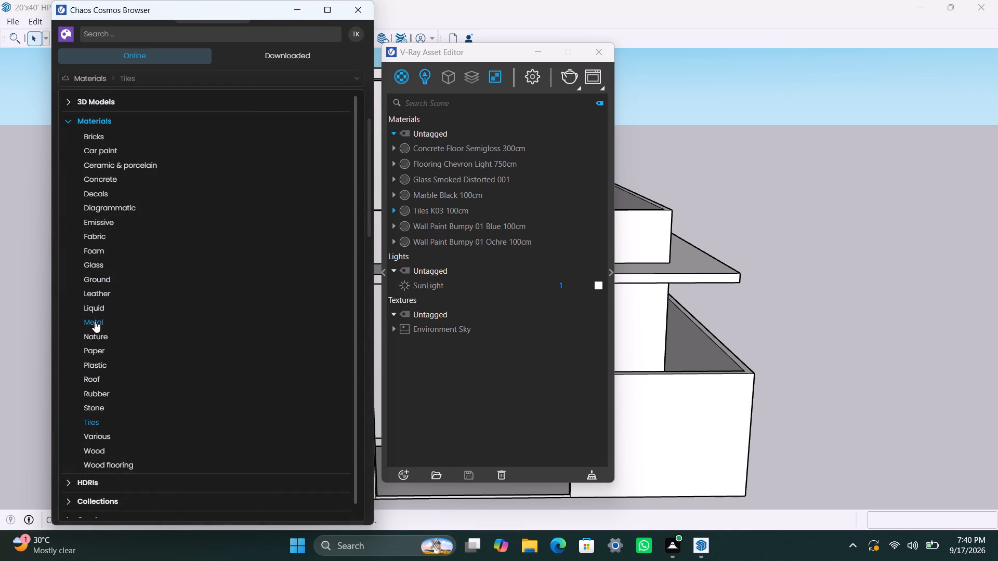
pyautogui.click(95, 321)
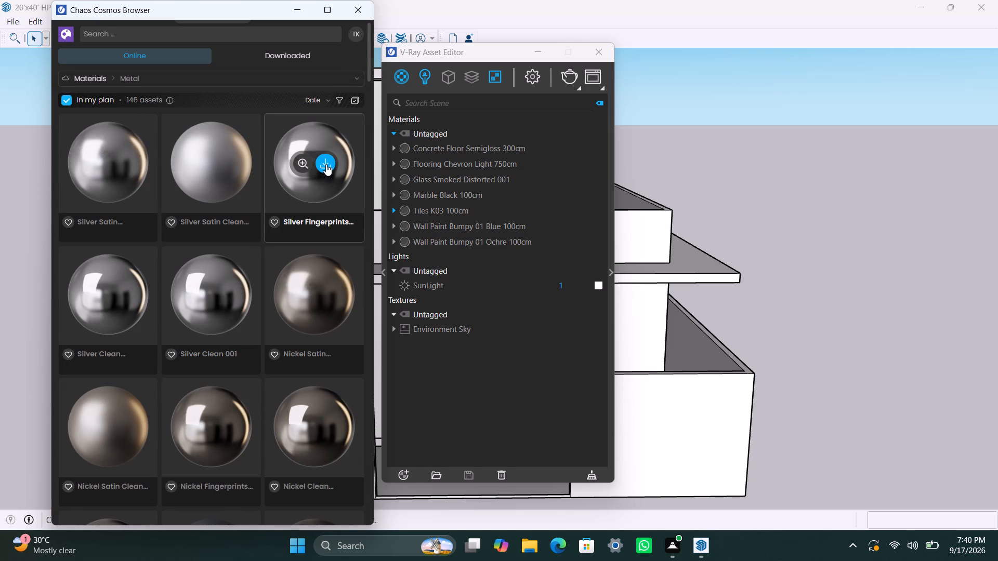
pyautogui.scroll(-3, 321, 337)
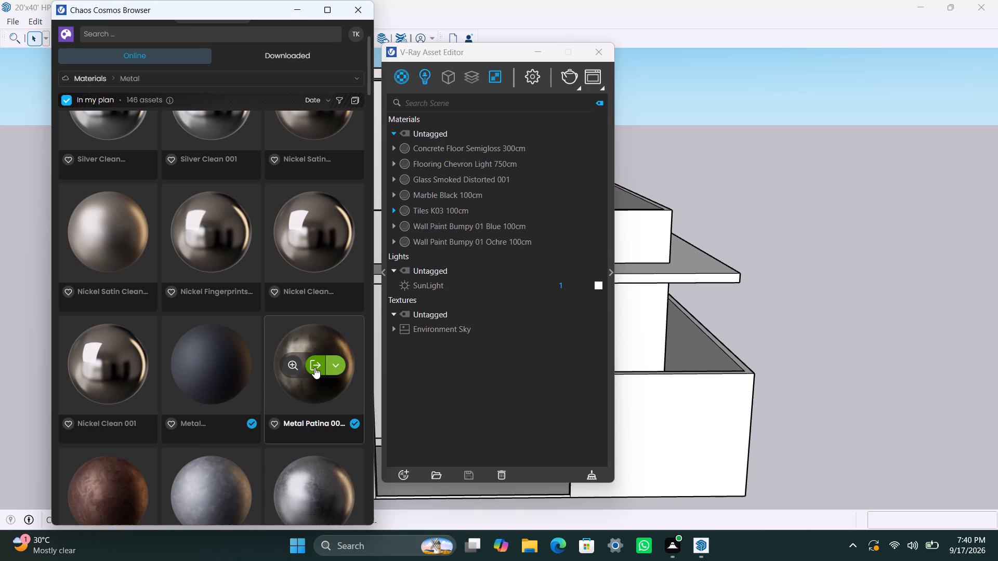
pyautogui.click(314, 367)
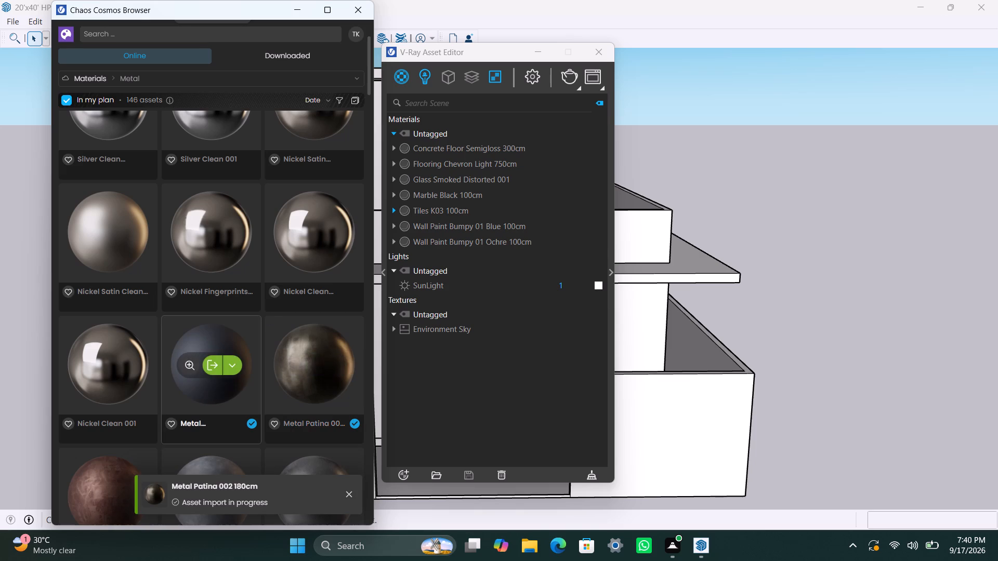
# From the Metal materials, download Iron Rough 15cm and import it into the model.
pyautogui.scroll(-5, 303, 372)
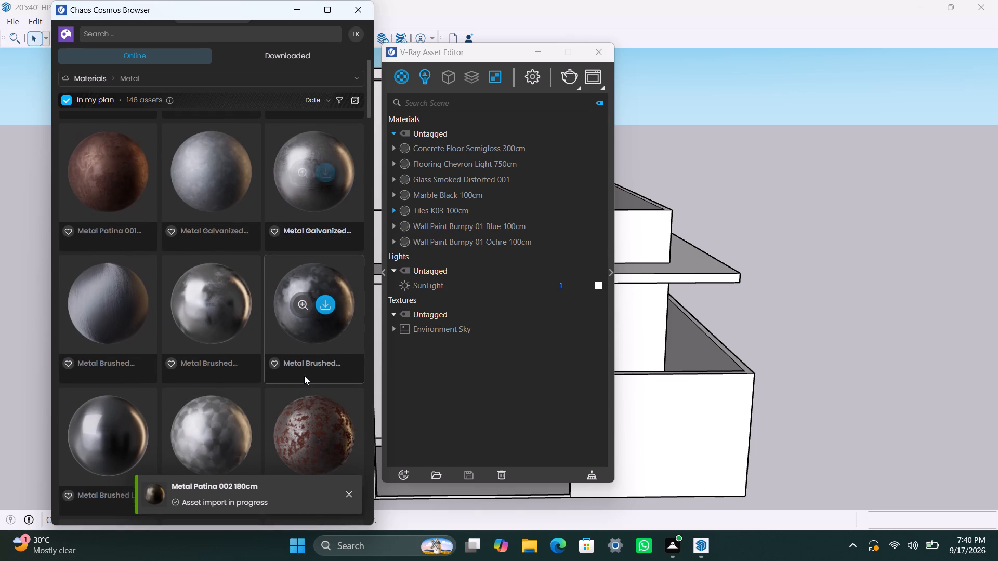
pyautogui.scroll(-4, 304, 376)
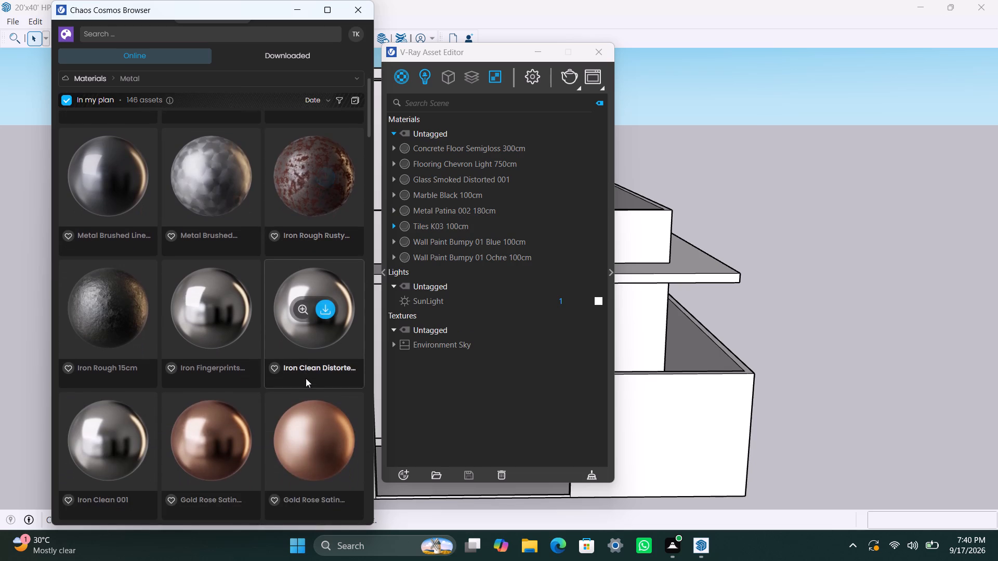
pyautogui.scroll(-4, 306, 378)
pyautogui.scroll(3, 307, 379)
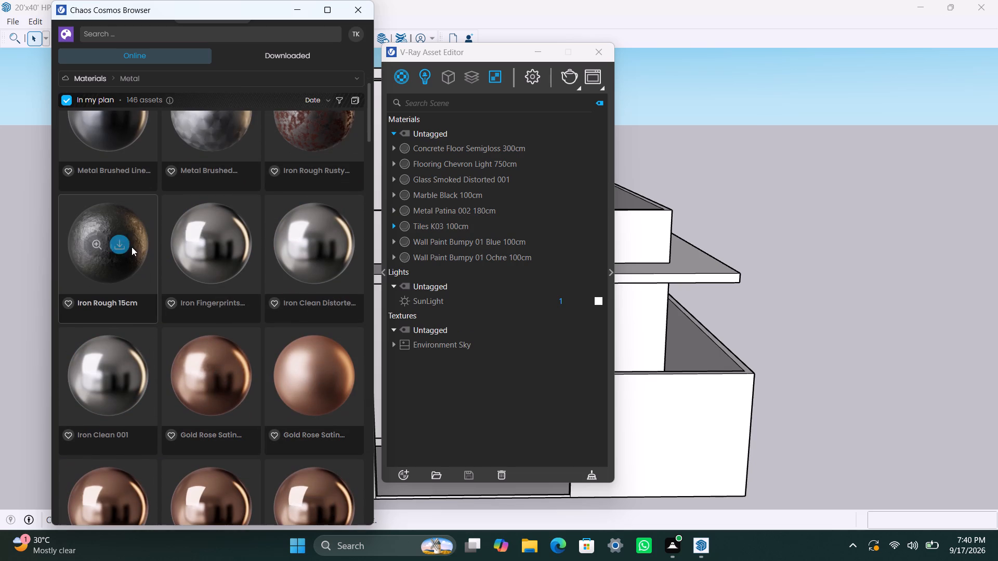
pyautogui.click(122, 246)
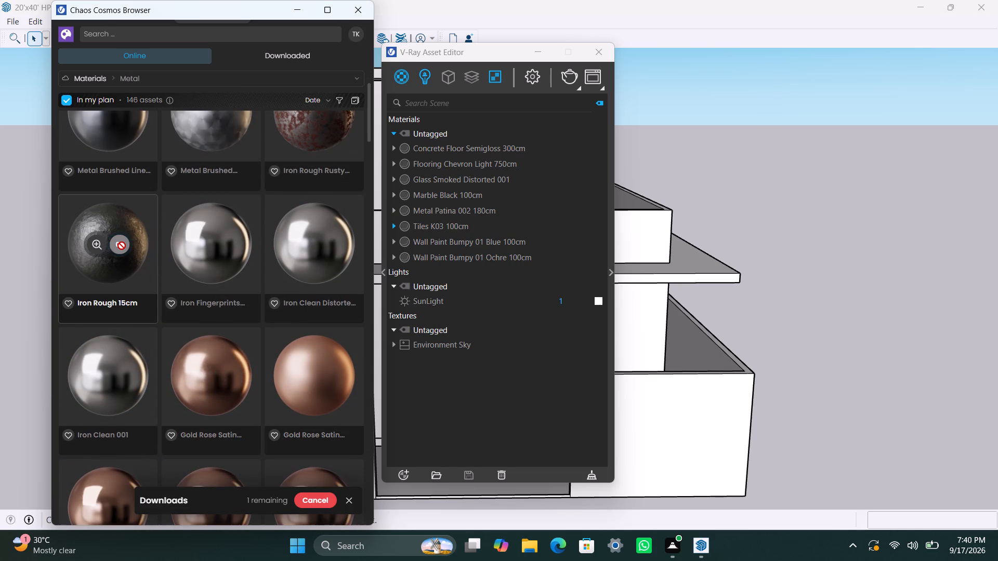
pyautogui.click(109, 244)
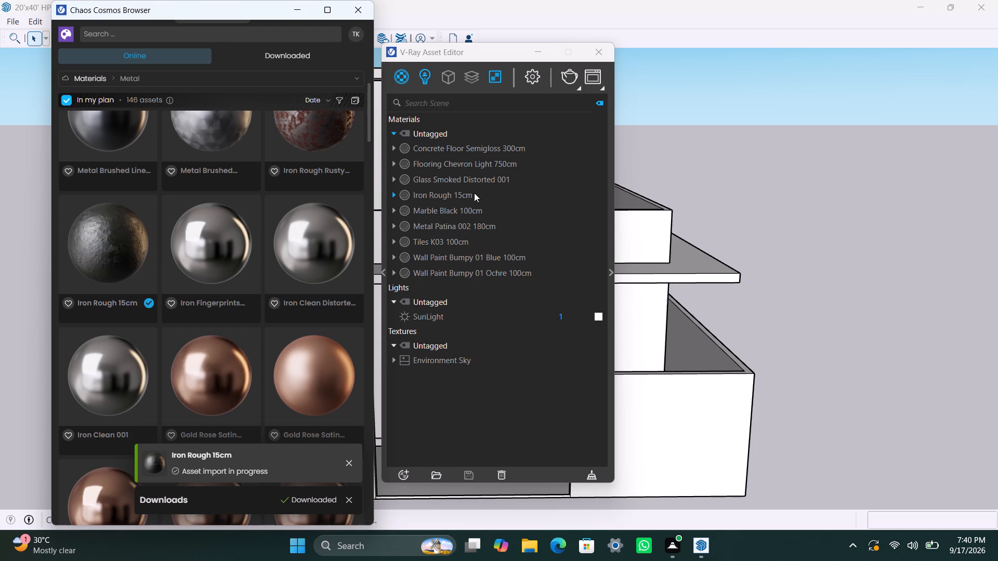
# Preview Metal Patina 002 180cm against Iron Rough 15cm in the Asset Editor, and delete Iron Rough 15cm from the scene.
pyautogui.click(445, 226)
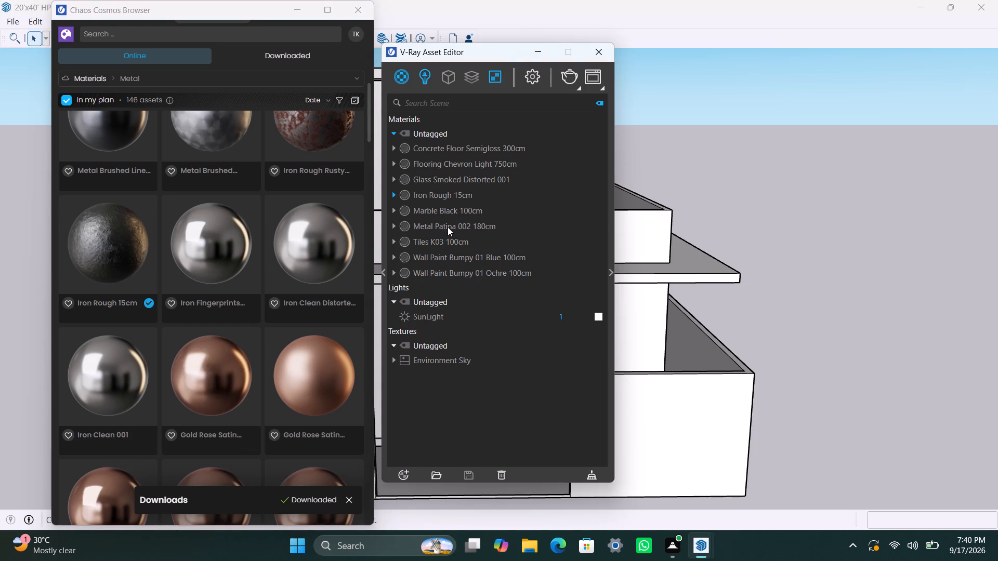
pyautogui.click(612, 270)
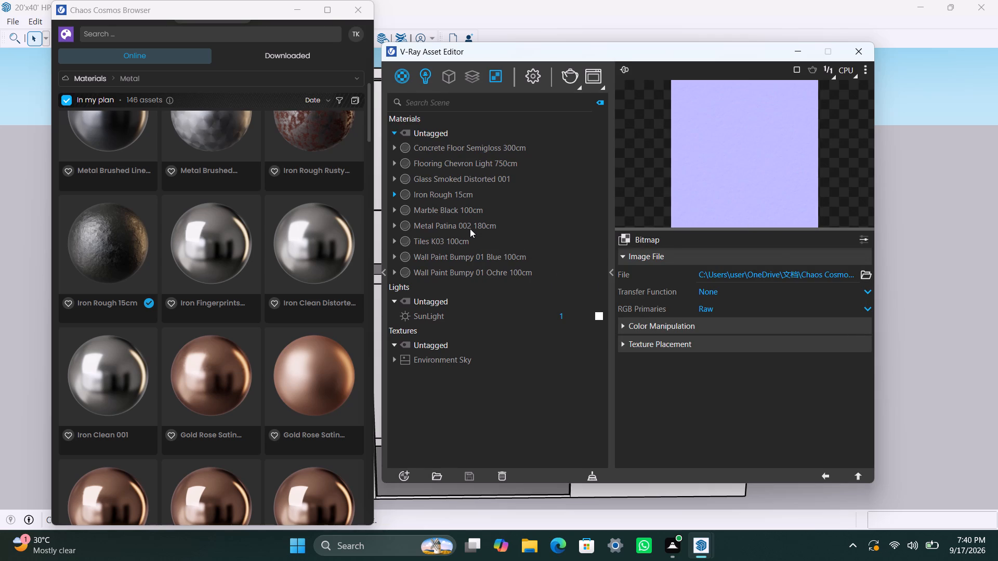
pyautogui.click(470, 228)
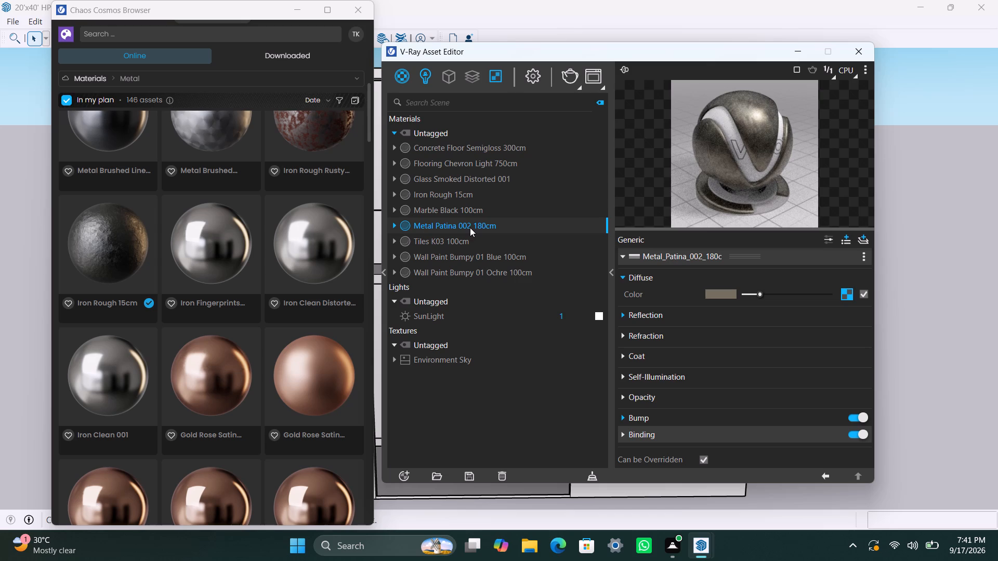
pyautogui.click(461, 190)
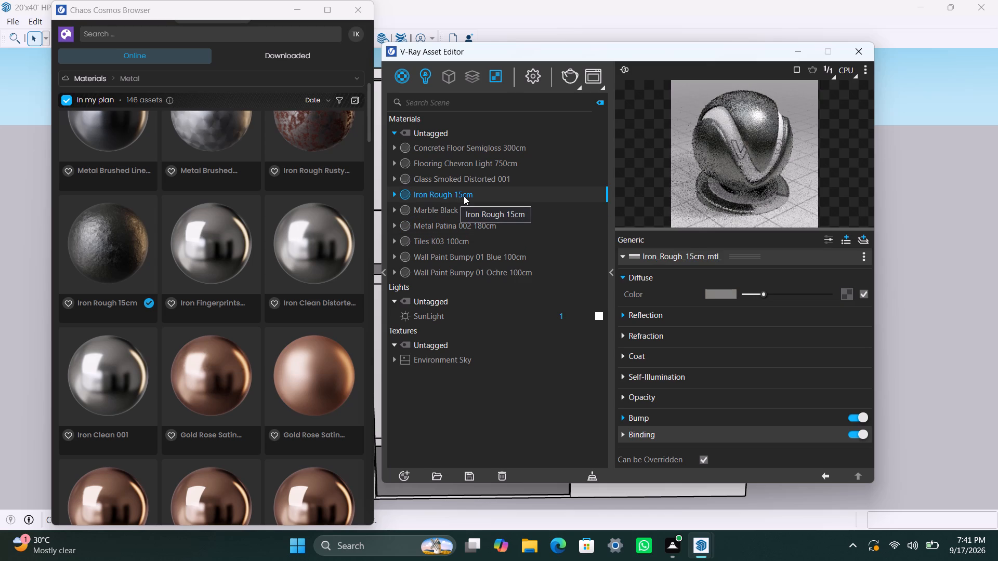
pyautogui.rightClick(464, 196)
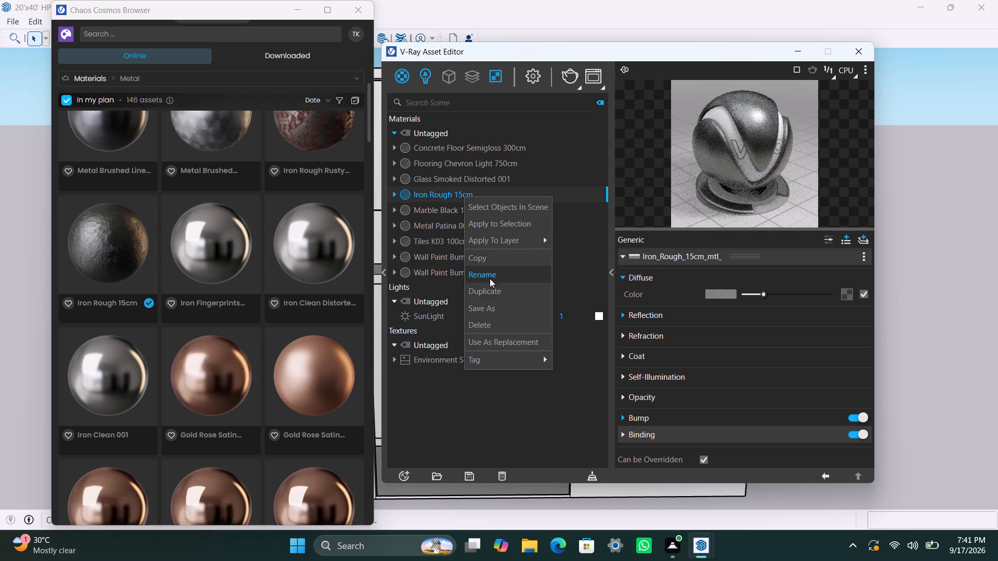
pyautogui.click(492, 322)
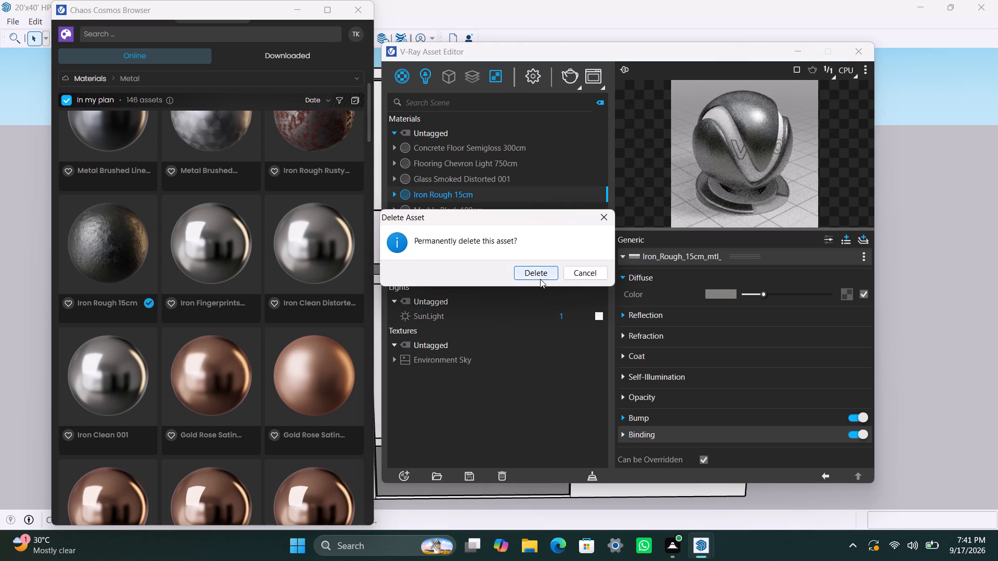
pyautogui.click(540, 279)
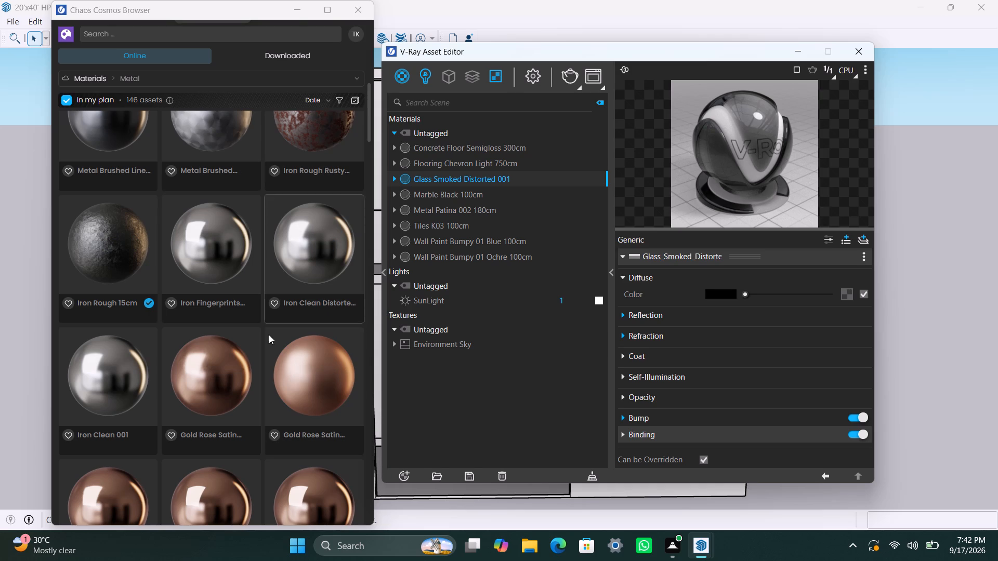
# Minimise the Chaos Cosmos Browser and hide the upper-floor group above the ground-floor rooms.
pyautogui.click(319, 75)
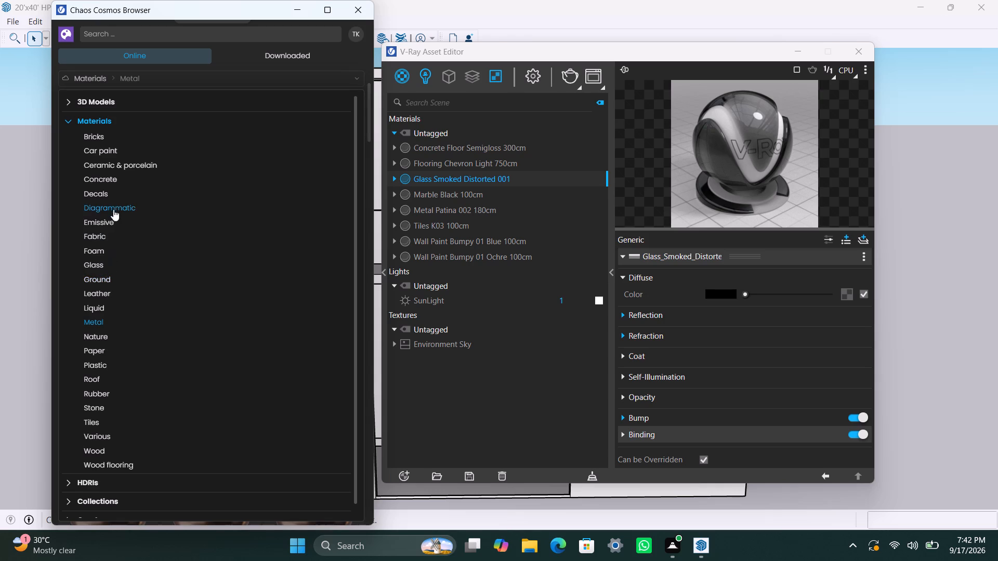
pyautogui.click(304, 10)
pyautogui.scroll(-4, 332, 390)
pyautogui.keyDown('shift'); pyautogui.moveTo(331, 390); pyautogui.dragTo(225, 424, button='middle'); pyautogui.keyUp('shift')
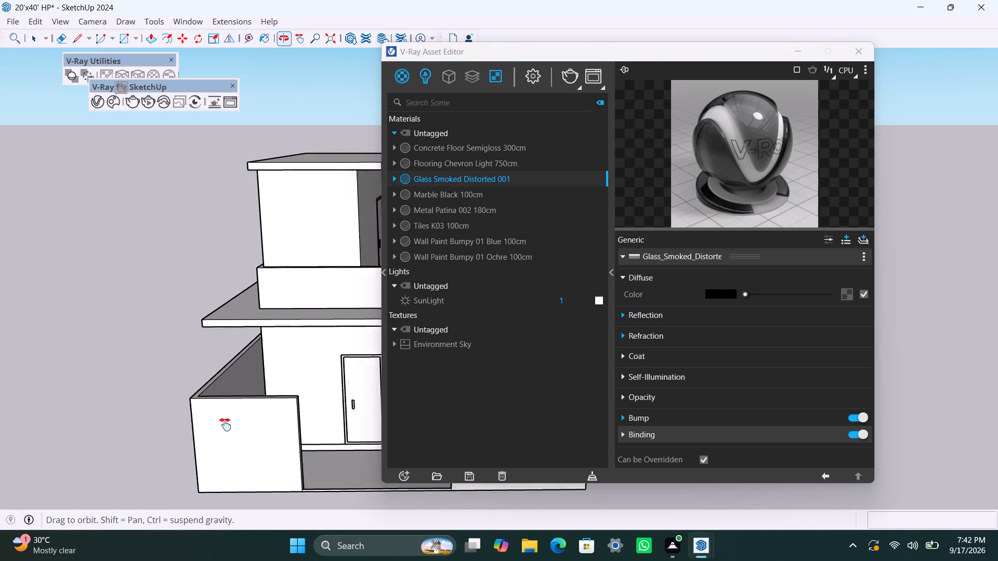
pyautogui.keyDown('shift'); pyautogui.moveTo(225, 424); pyautogui.dragTo(161, 445, button='middle'); pyautogui.keyUp('shift')
pyautogui.scroll(2, 178, 444)
pyautogui.scroll(-4, 189, 310)
pyautogui.scroll(3, 204, 462)
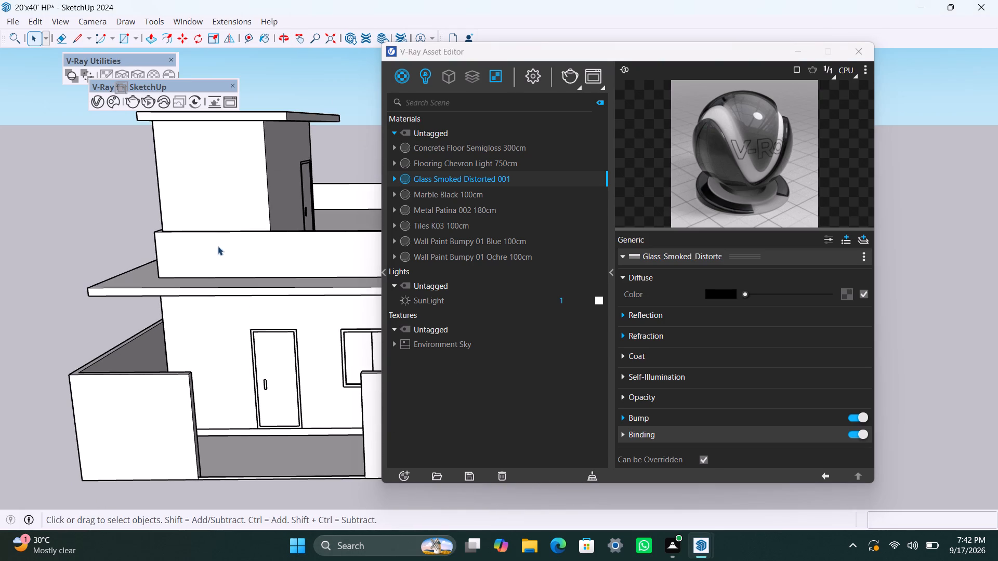
pyautogui.click(222, 276)
pyautogui.rightClick(222, 278)
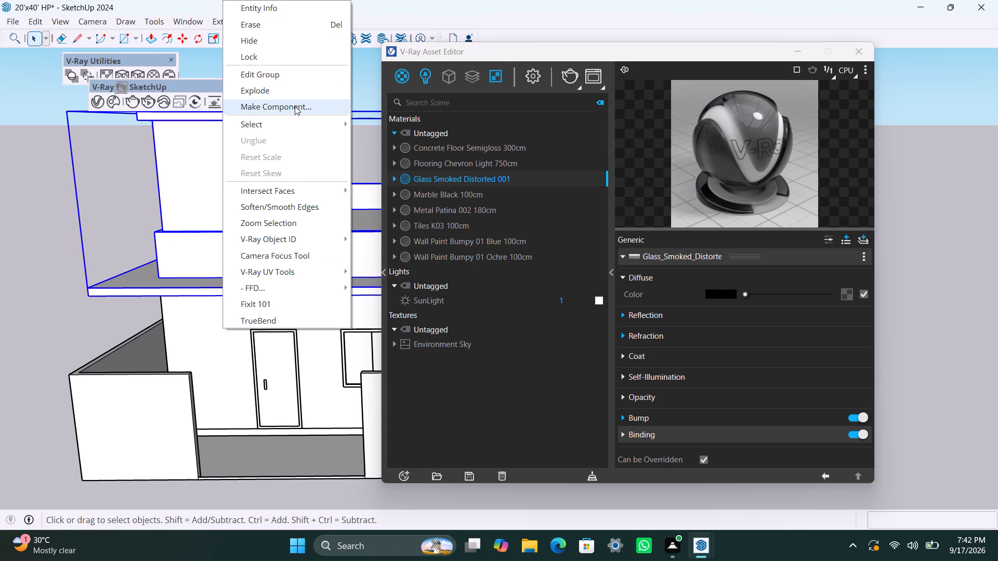
pyautogui.click(260, 41)
# Open the ground-floor walls group for editing at the corner room.
pyautogui.scroll(-4, 229, 320)
pyautogui.moveTo(269, 319); pyautogui.dragTo(508, 447, button='middle')
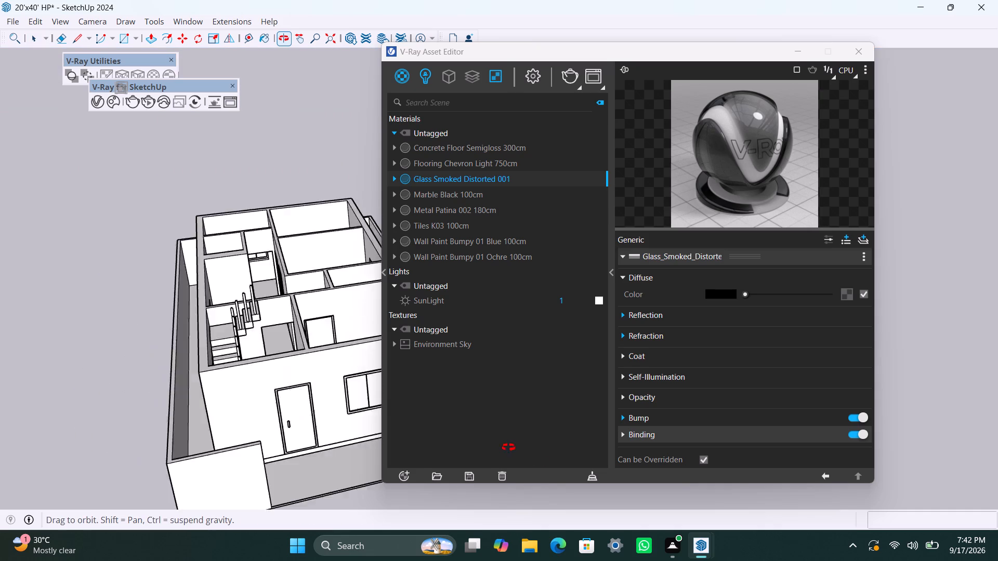
pyautogui.moveTo(508, 447); pyautogui.dragTo(545, 465, button='middle')
pyautogui.scroll(-4, 266, 447)
pyautogui.moveTo(206, 460); pyautogui.dragTo(413, 500, button='middle')
pyautogui.scroll(2, 241, 449)
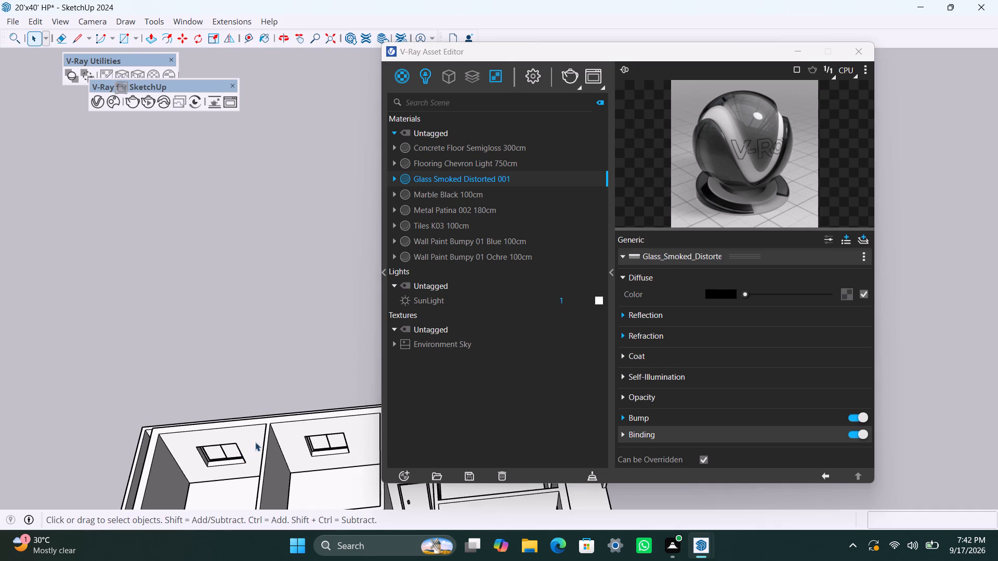
pyautogui.moveTo(255, 440); pyautogui.dragTo(228, 241, button='middle')
pyautogui.moveTo(202, 308); pyautogui.dragTo(218, 459, button='middle')
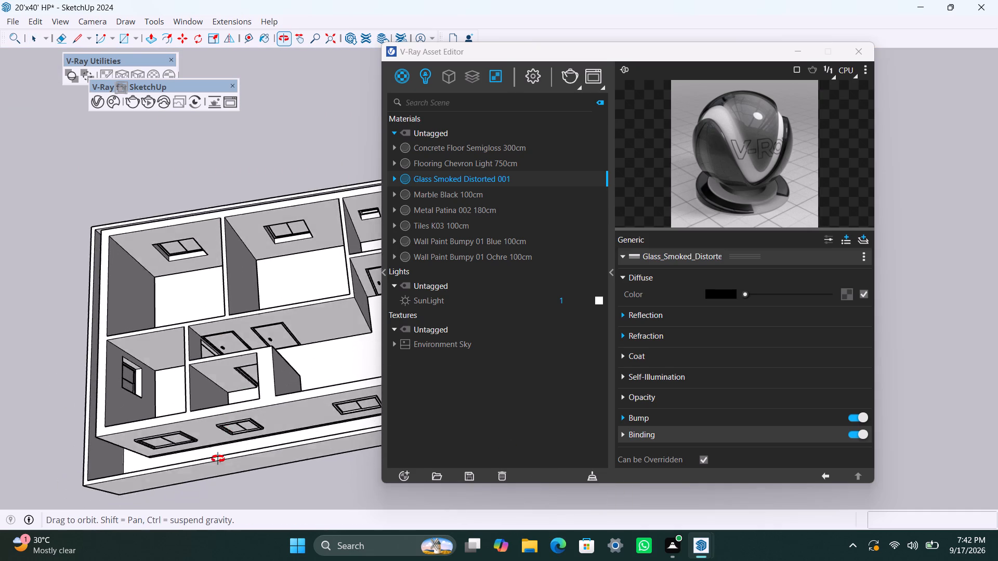
pyautogui.moveTo(218, 459); pyautogui.dragTo(212, 485, button='middle')
pyautogui.scroll(3, 134, 312)
pyautogui.moveTo(159, 282); pyautogui.dragTo(18, 246, button='middle')
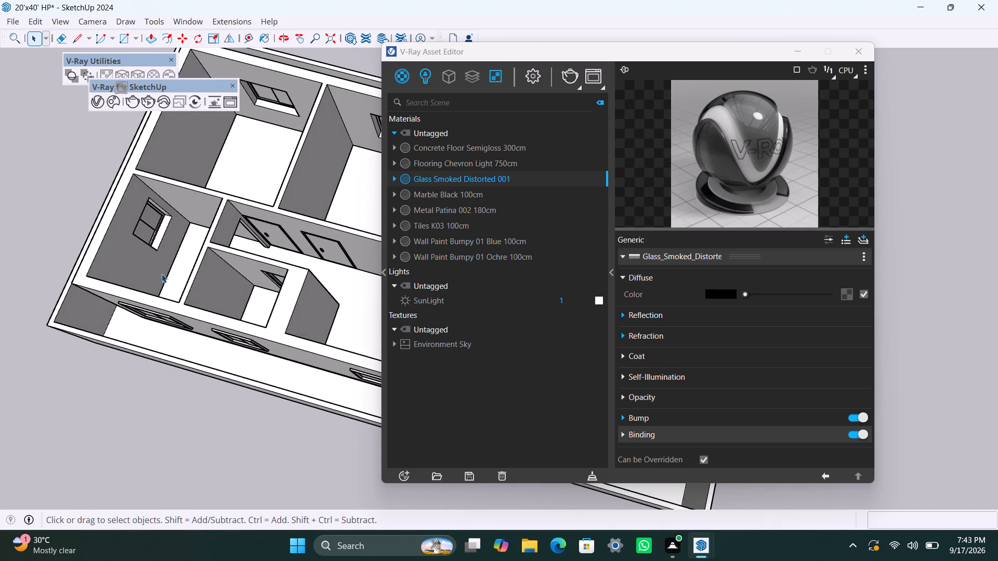
pyautogui.scroll(-5, 162, 274)
pyautogui.moveTo(295, 301); pyautogui.dragTo(308, 396, button='middle')
pyautogui.scroll(1, 295, 409)
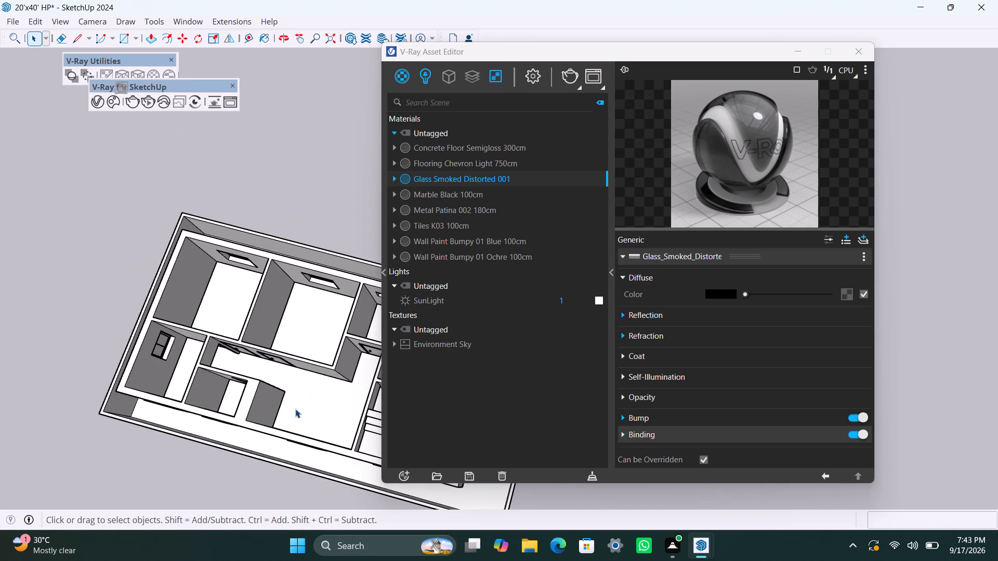
pyautogui.scroll(1, 295, 409)
pyautogui.middleClick(295, 410)
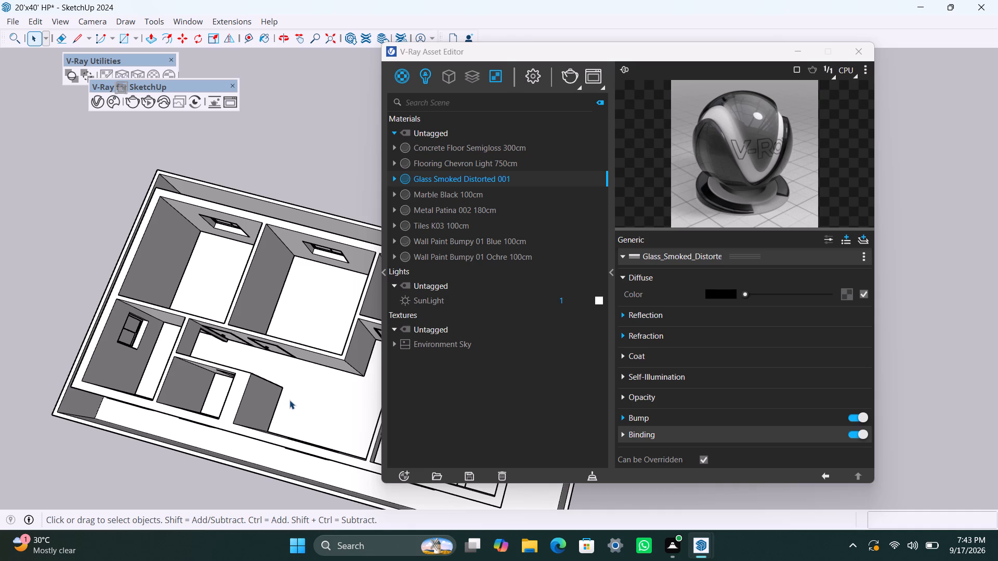
pyautogui.scroll(2, 170, 293)
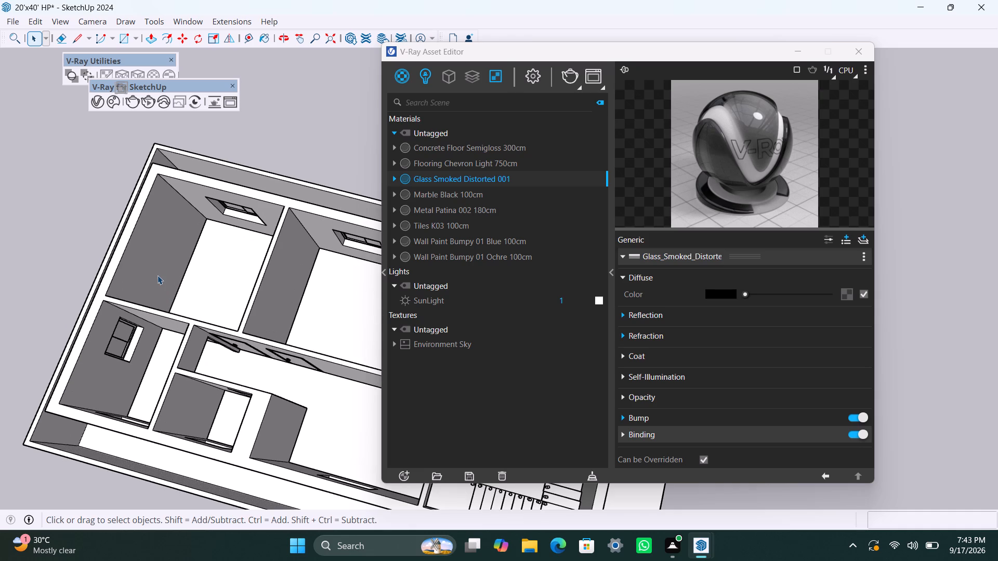
pyautogui.scroll(2, 155, 273)
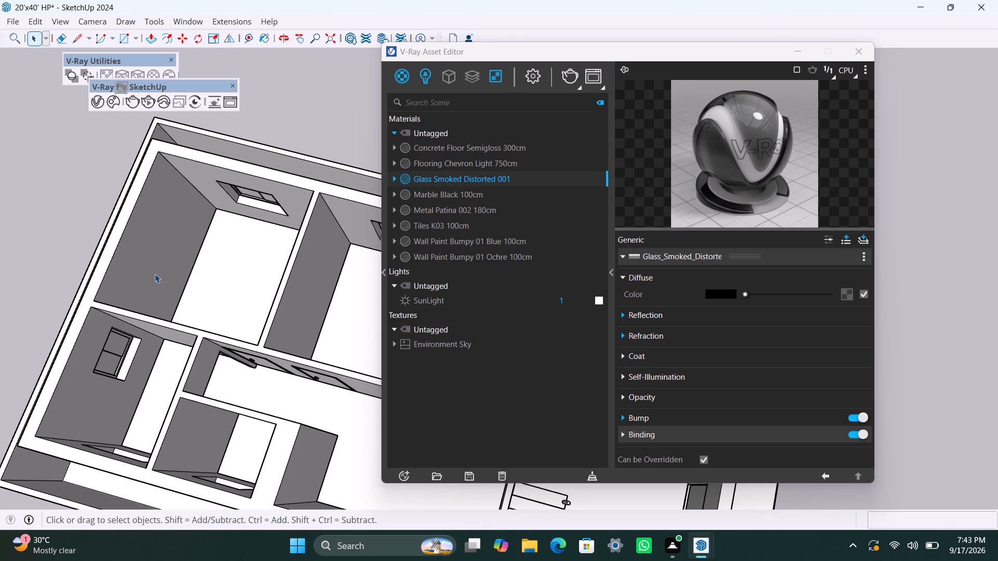
pyautogui.tripleClick(157, 240)
pyautogui.scroll(2, 157, 243)
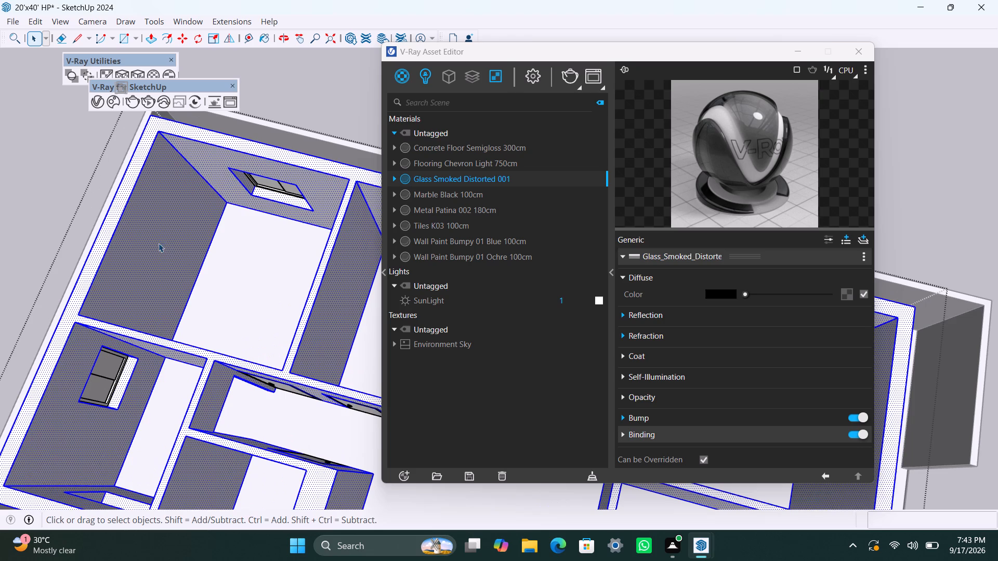
# Apply Wall Paint Bumpy 01 Blue 100cm to the corner room's windowless outer wall, with cubic projection fitted to its bounding box.
pyautogui.click(167, 246)
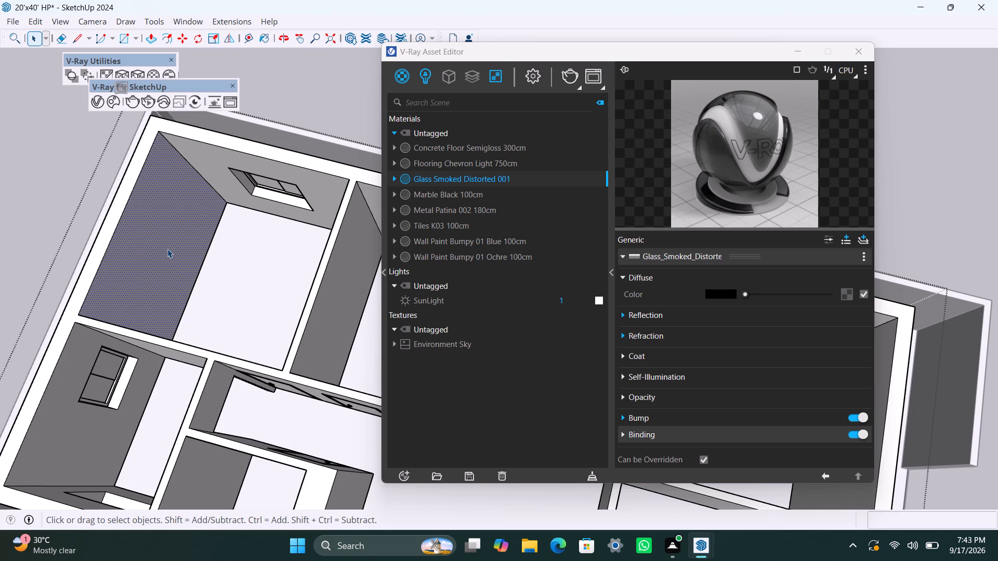
pyautogui.scroll(-1, 194, 337)
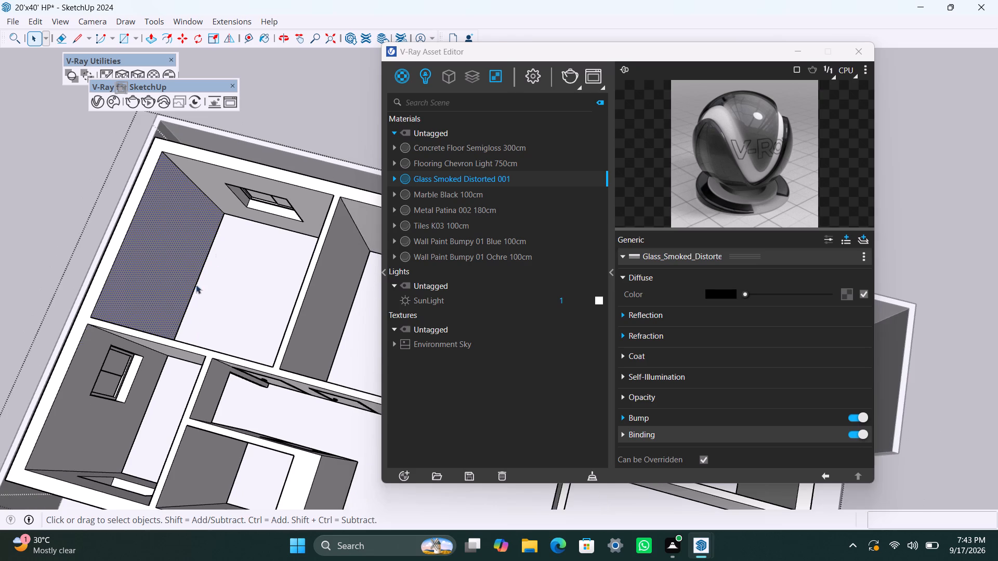
pyautogui.scroll(1, 235, 241)
pyautogui.click(440, 195)
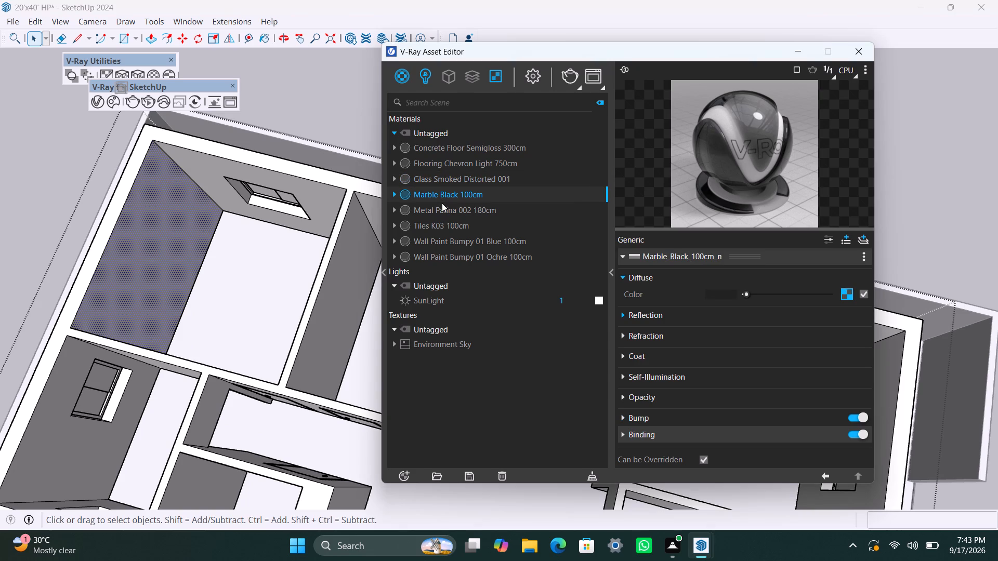
pyautogui.click(453, 243)
pyautogui.rightClick(453, 246)
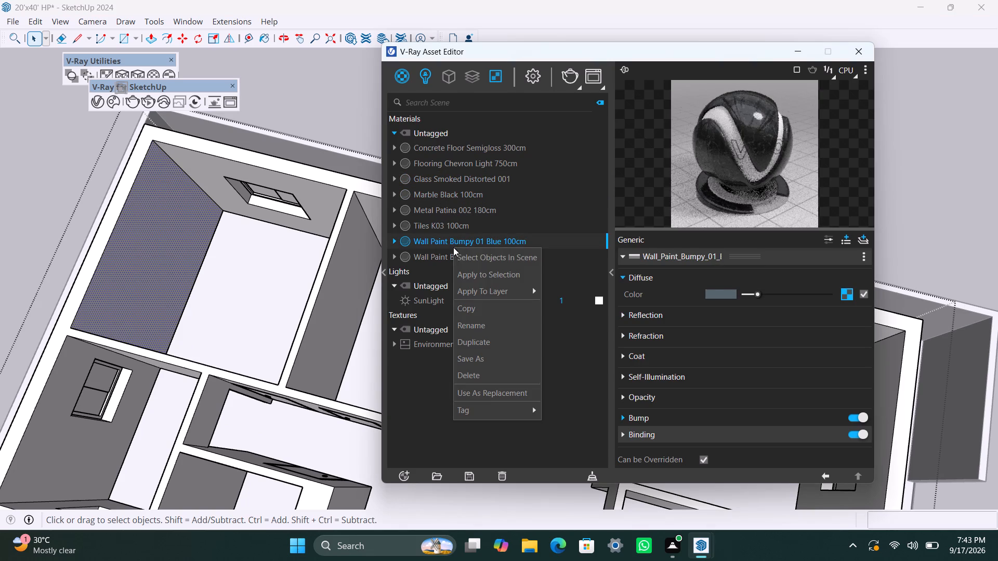
pyautogui.click(499, 277)
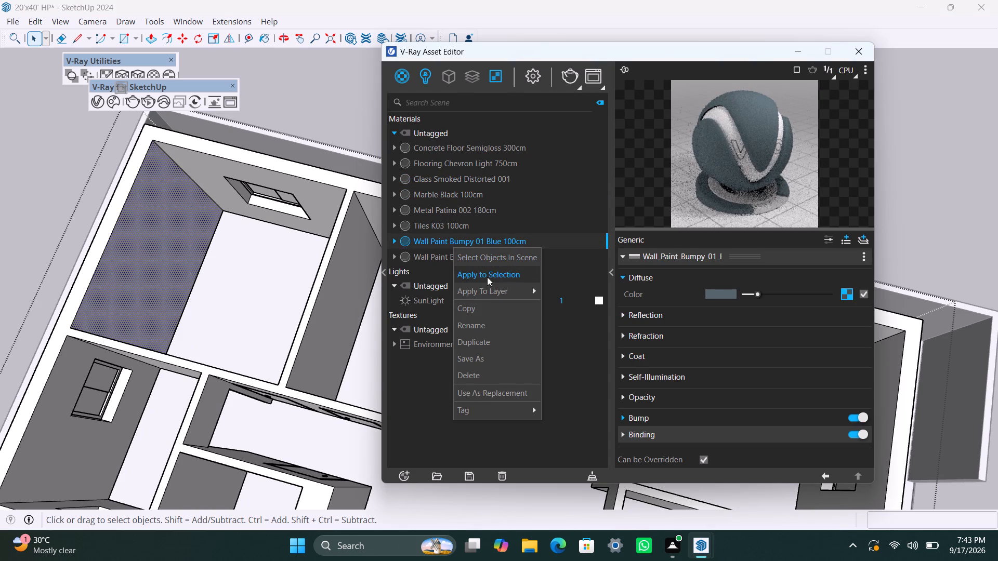
pyautogui.click(133, 76)
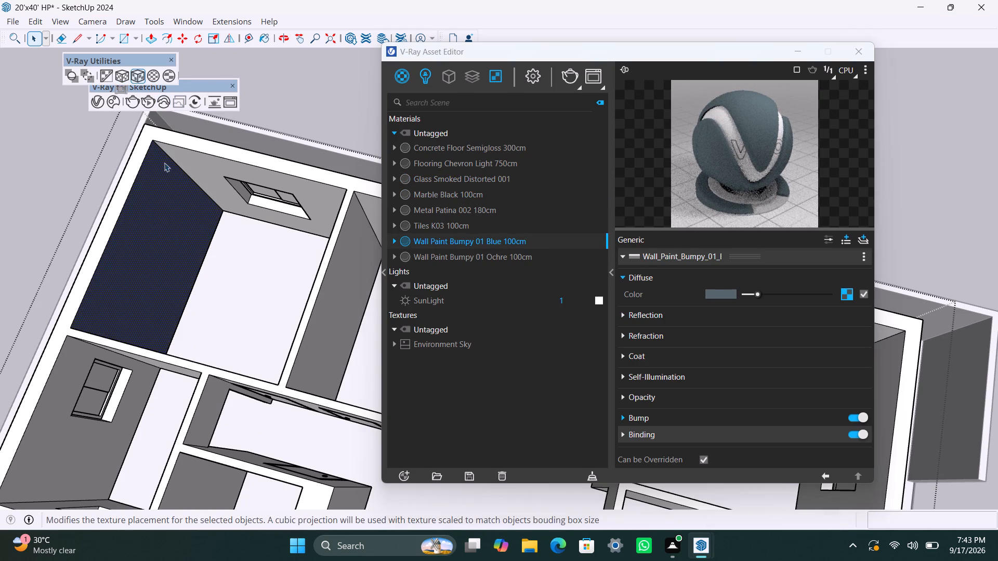
# Apply Wall Paint Bumpy 01 Blue 100cm to the corner room's window wall, with cubic projection fitted to its bounding box.
pyautogui.click(205, 173)
pyautogui.rightClick(449, 245)
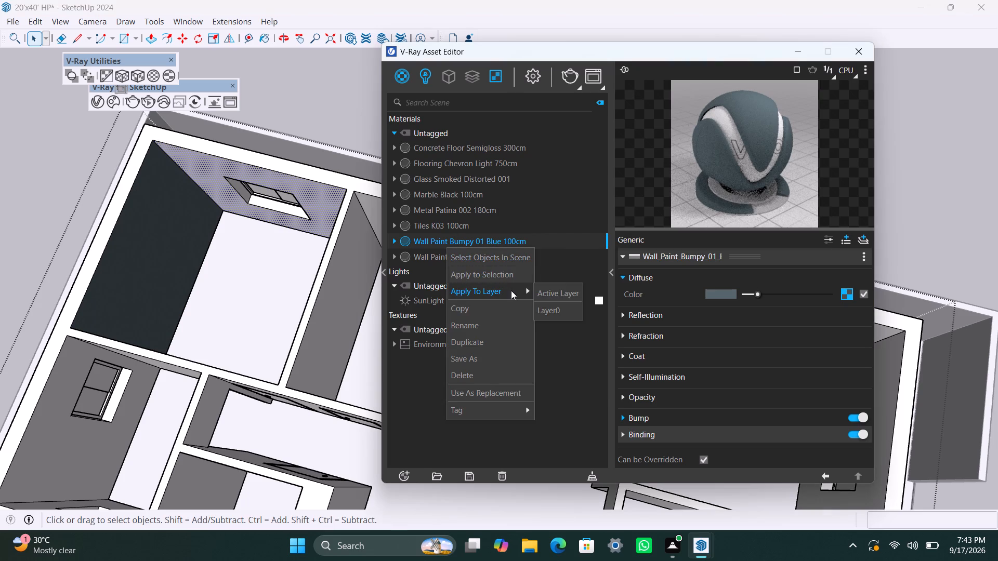
pyautogui.click(496, 273)
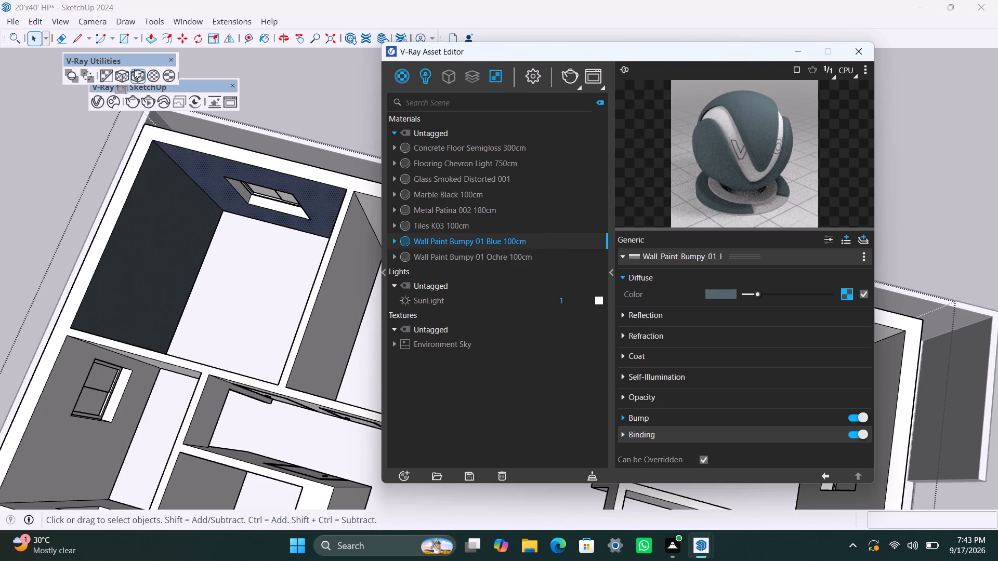
pyautogui.click(135, 74)
# Apply Wall Paint Bumpy 01 Blue 100cm to the corner room's partition wall with the neighbouring room, with cubic projection fitted to its bounding box.
pyautogui.scroll(2, 288, 277)
pyautogui.moveTo(263, 304); pyautogui.dragTo(536, 206, button='middle')
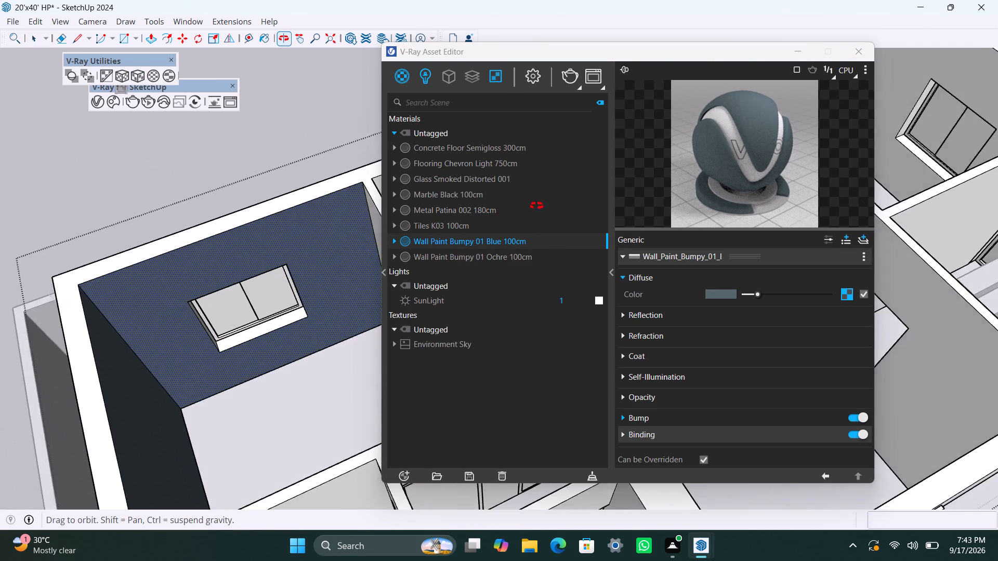
pyautogui.moveTo(536, 206); pyautogui.dragTo(538, 207, button='middle')
pyautogui.scroll(-7, 348, 357)
pyautogui.scroll(3, 303, 382)
pyautogui.keyDown('shift'); pyautogui.moveTo(281, 395); pyautogui.dragTo(201, 378, button='middle'); pyautogui.keyUp('shift')
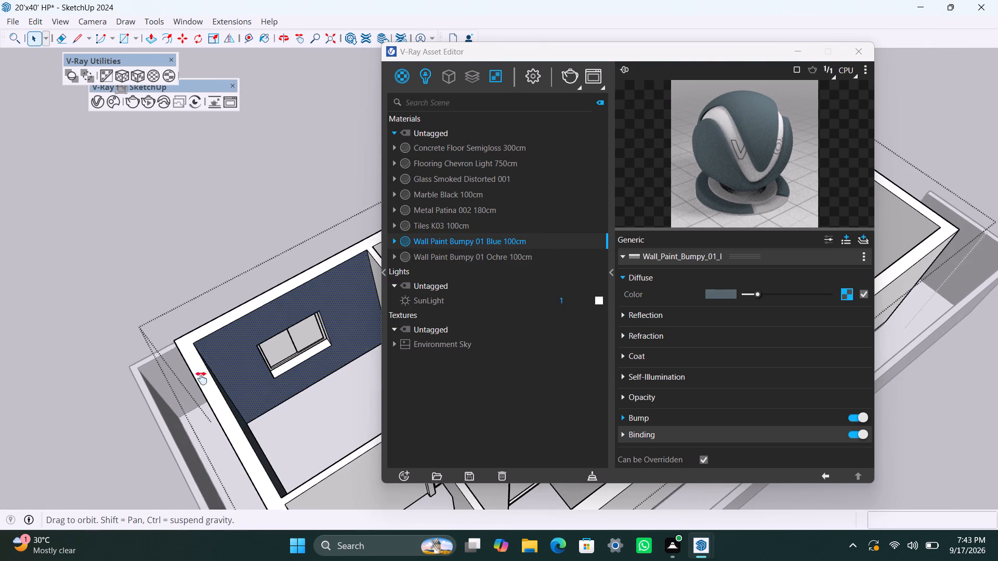
pyautogui.keyDown('shift'); pyautogui.moveTo(201, 378); pyautogui.dragTo(132, 369, button='middle'); pyautogui.keyUp('shift')
pyautogui.scroll(2, 242, 395)
pyautogui.moveTo(255, 415); pyautogui.dragTo(365, 399, button='middle')
pyautogui.scroll(1, 290, 399)
pyautogui.click(291, 390)
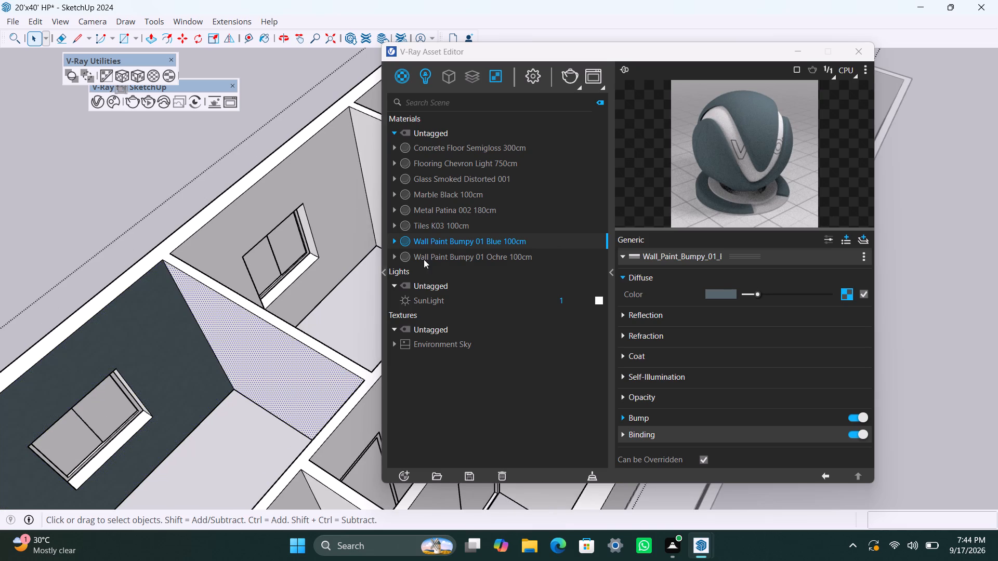
pyautogui.rightClick(443, 239)
pyautogui.click(484, 269)
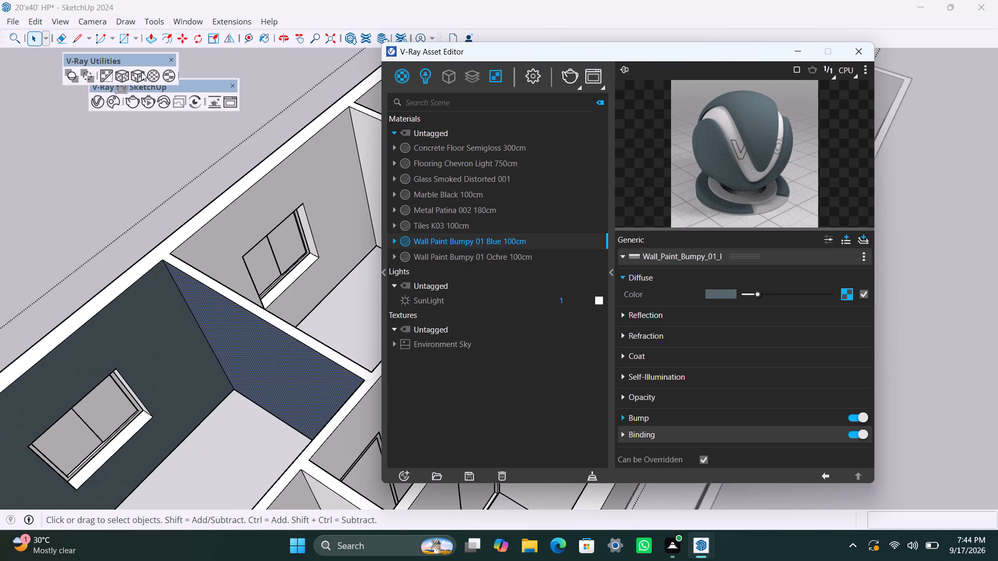
pyautogui.click(138, 73)
# Apply Wall Paint Bumpy 01 Blue 100cm to the corner room's inner wall with the door, with cubic projection fitted to its bounding box.
pyautogui.scroll(-7, 143, 300)
pyautogui.moveTo(218, 371); pyautogui.dragTo(165, 188, button='middle')
pyautogui.keyDown('shift'); pyautogui.scroll(-1, 165, 188); pyautogui.keyUp('shift')
pyautogui.scroll(3, 165, 215)
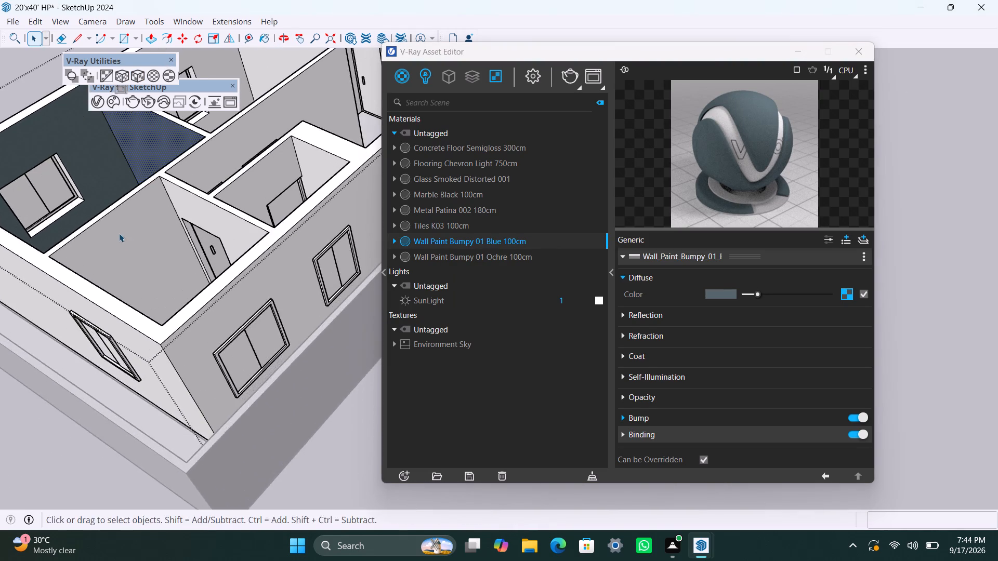
pyautogui.moveTo(128, 235); pyautogui.dragTo(422, 261, button='middle')
pyautogui.scroll(-5, 282, 358)
pyautogui.keyDown('shift'); pyautogui.moveTo(304, 343); pyautogui.dragTo(272, 195, button='middle'); pyautogui.keyUp('shift')
pyautogui.scroll(4, 233, 278)
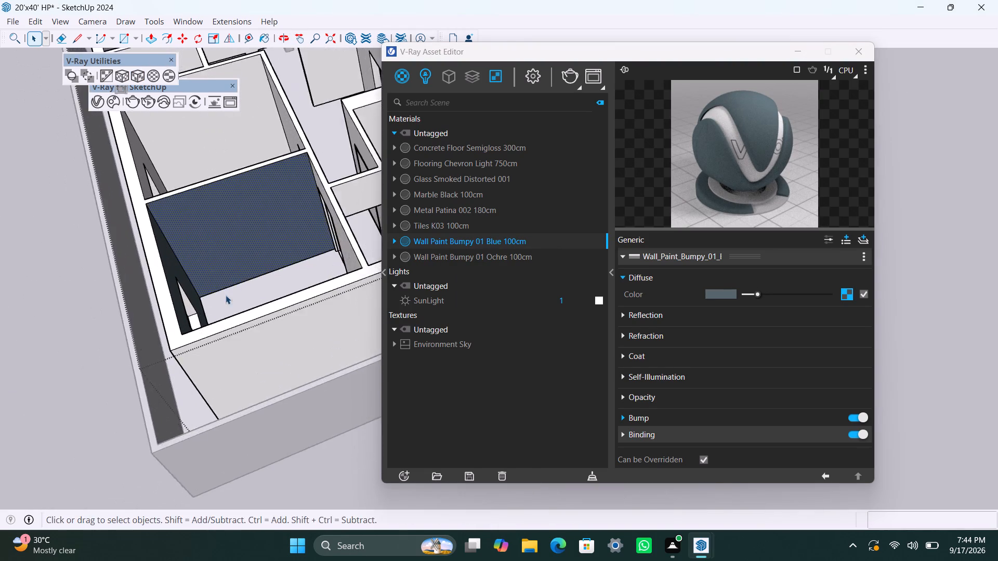
pyautogui.moveTo(256, 290); pyautogui.dragTo(329, 265, button='middle')
pyautogui.click(362, 253)
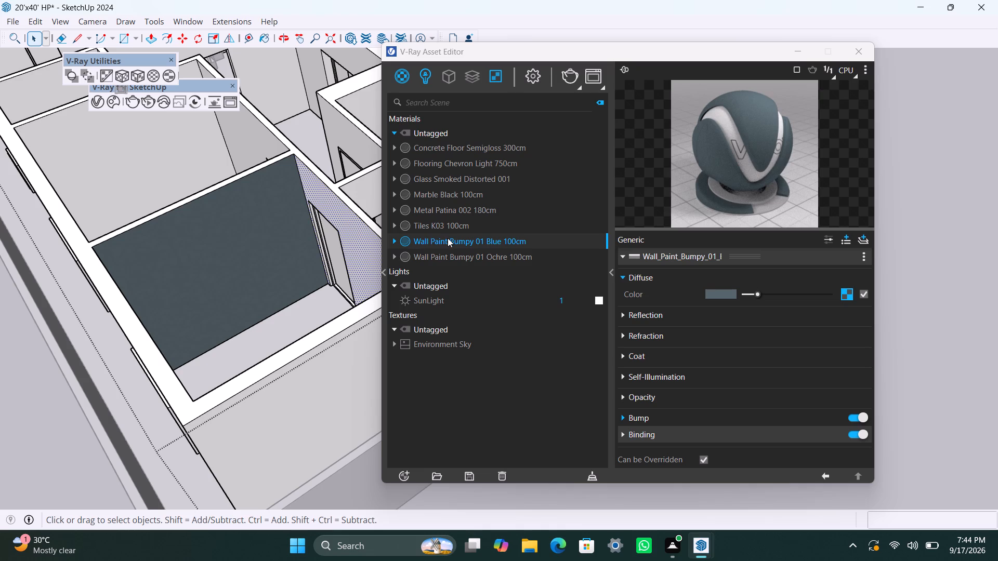
pyautogui.rightClick(448, 238)
pyautogui.click(456, 262)
pyautogui.click(142, 77)
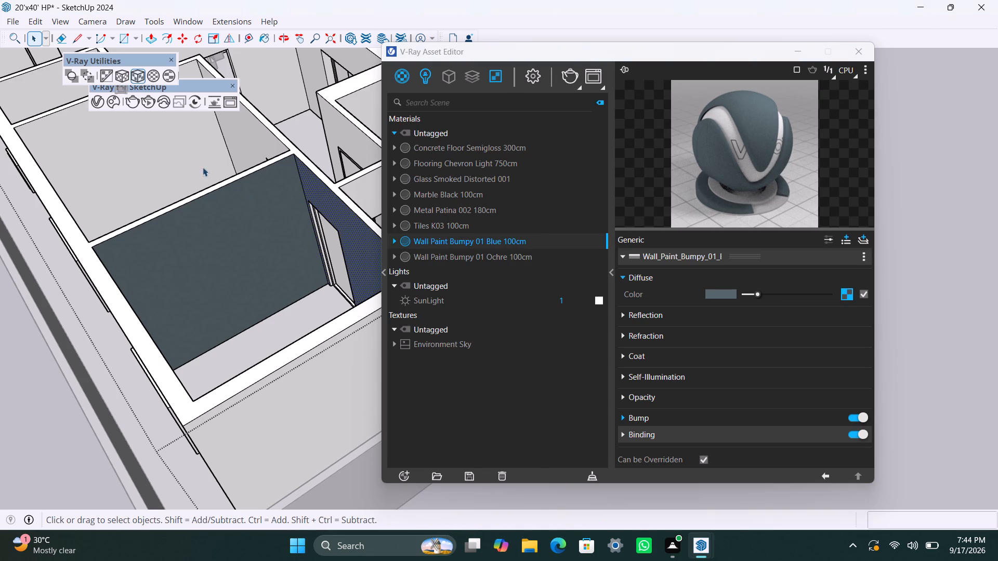
# Apply Wall Paint Bumpy 01 Blue 100cm to the neighbouring room's far partition wall and door wall, each with cubic projection fitted to its bounding box.
pyautogui.click(178, 165)
pyautogui.rightClick(447, 240)
pyautogui.click(511, 261)
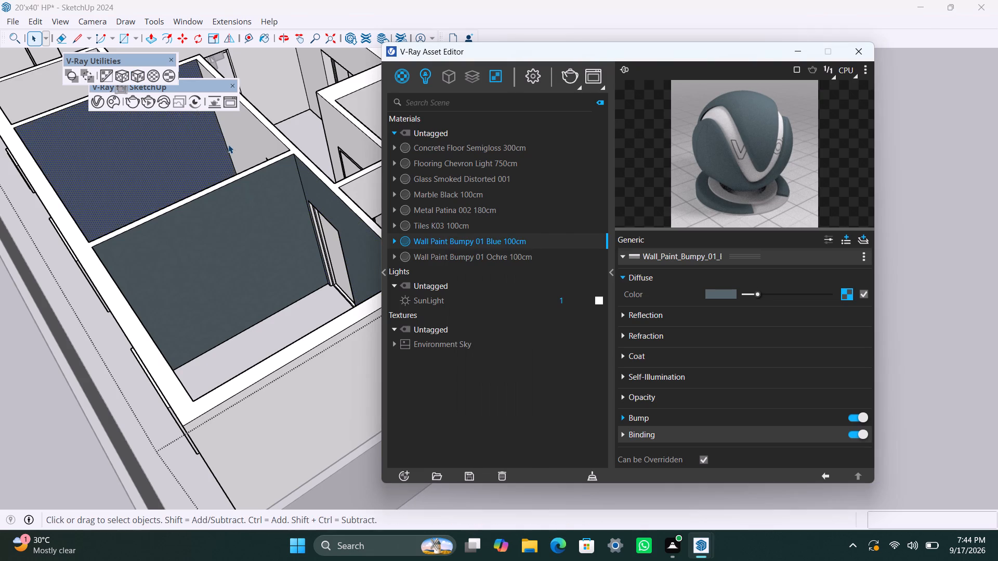
pyautogui.click(142, 76)
pyautogui.click(263, 142)
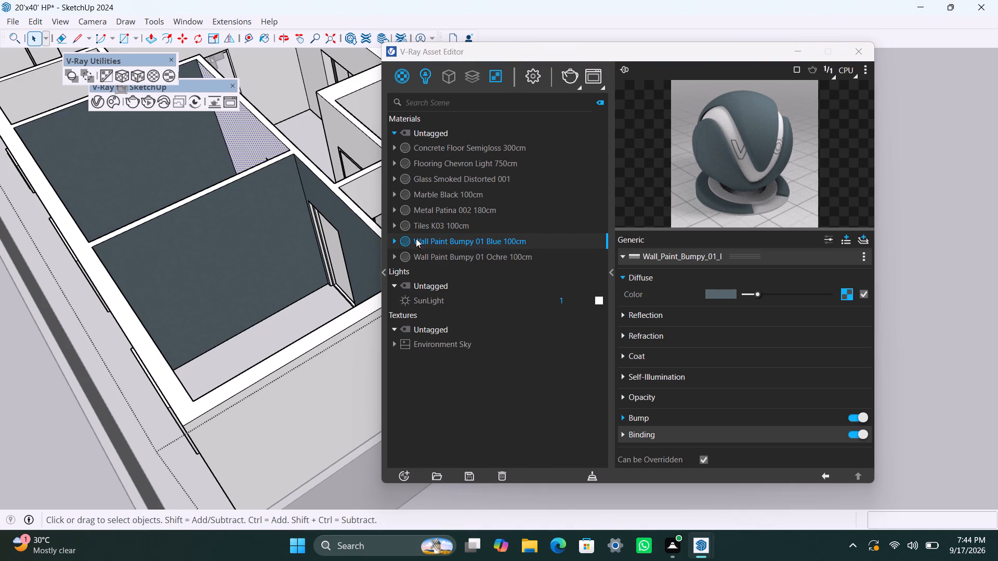
pyautogui.rightClick(439, 241)
pyautogui.click(461, 261)
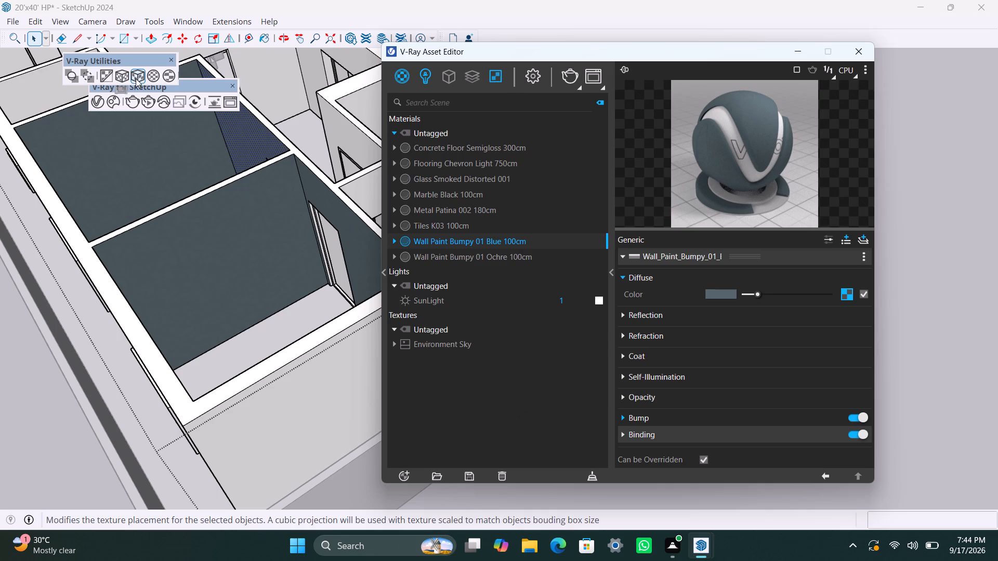
pyautogui.click(136, 78)
# Apply Wall Paint Bumpy 01 Blue 100cm to the neighbouring room's window wall, with cubic projection fitted to its bounding box.
pyautogui.moveTo(262, 182); pyautogui.dragTo(223, 345, button='middle')
pyautogui.scroll(2, 50, 309)
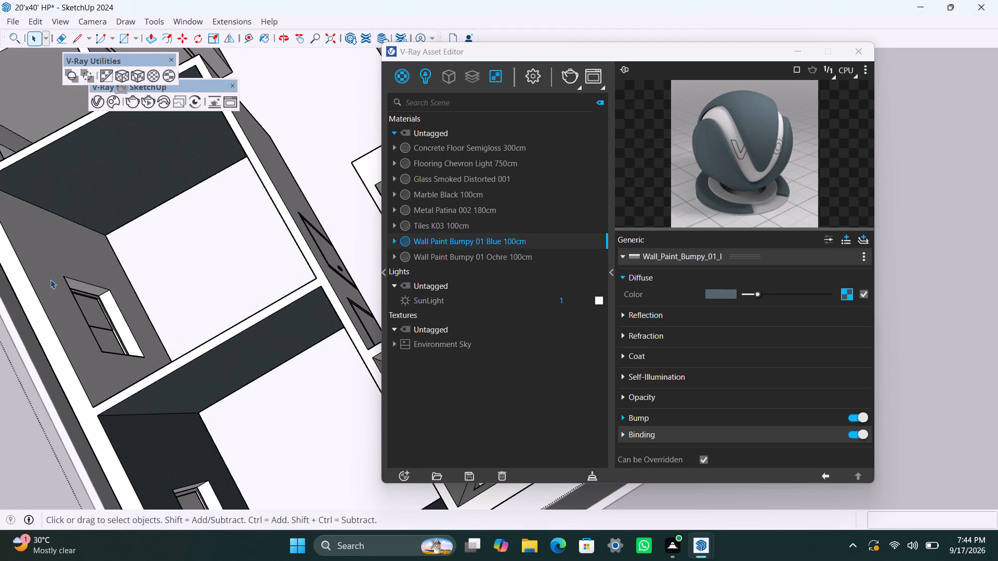
pyautogui.click(50, 278)
pyautogui.rightClick(466, 243)
pyautogui.click(502, 264)
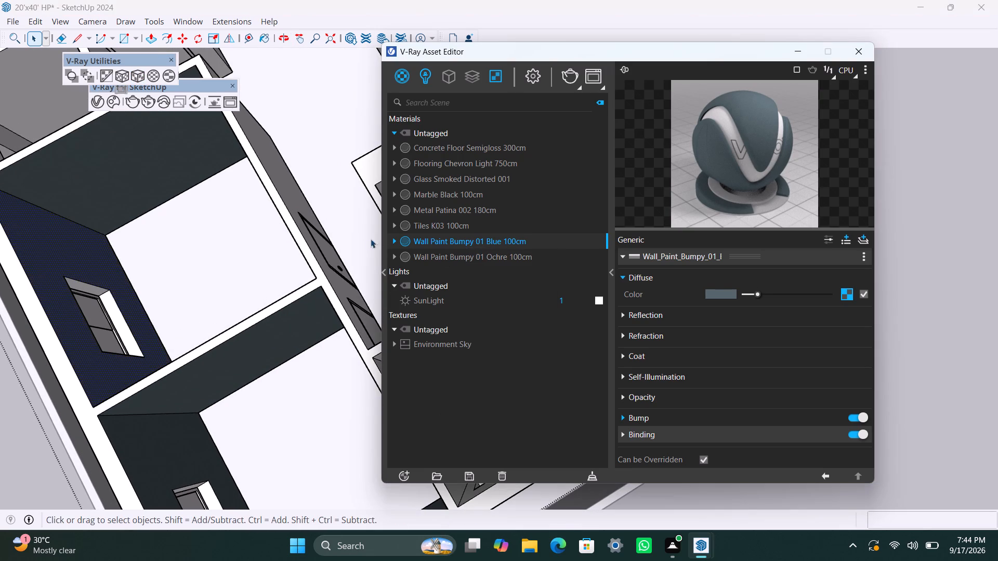
pyautogui.click(142, 78)
# Apply Wall Paint Bumpy 01 Blue 100cm to the neighbouring room's face of the partition shared with the corner room, with bounding-box-fitted cubic projection.
pyautogui.moveTo(221, 248); pyautogui.dragTo(276, 318, button='middle')
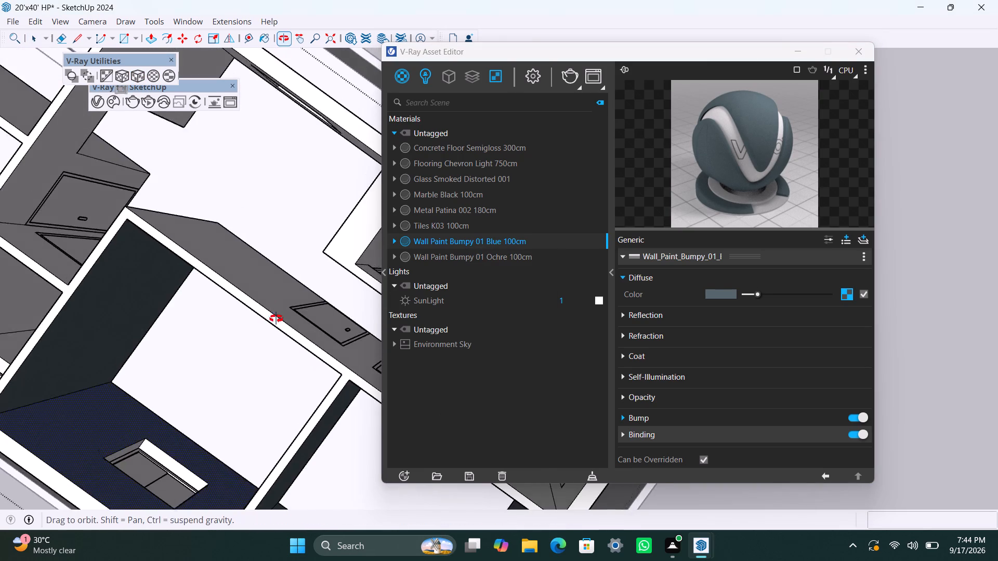
pyautogui.moveTo(276, 318); pyautogui.dragTo(320, 127, button='middle')
pyautogui.scroll(-12, 268, 244)
pyautogui.moveTo(183, 322); pyautogui.dragTo(261, 325, button='middle')
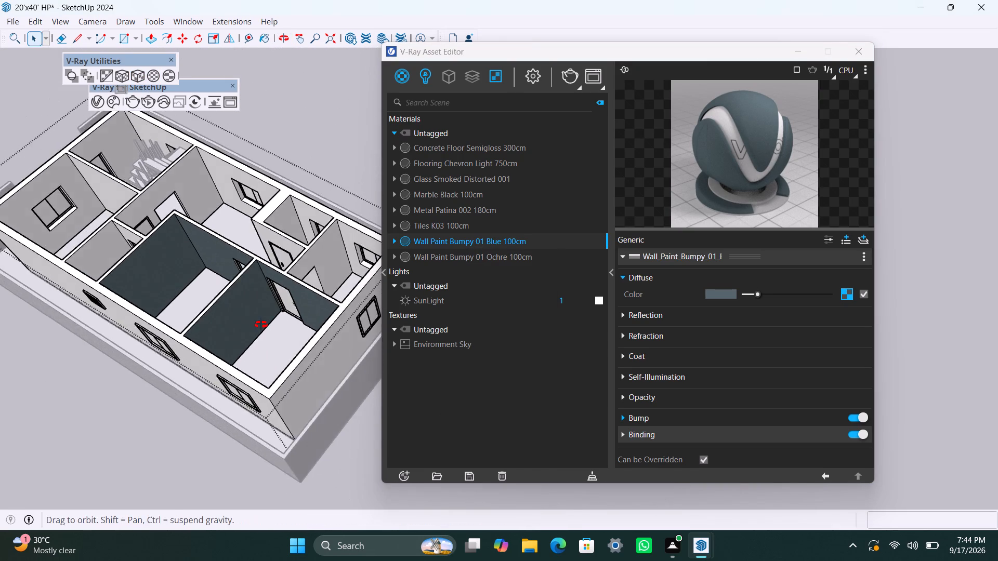
pyautogui.moveTo(261, 325); pyautogui.dragTo(422, 303, button='middle')
pyautogui.scroll(-4, 293, 419)
pyautogui.keyDown('shift'); pyautogui.moveTo(247, 403); pyautogui.dragTo(150, 270, button='middle'); pyautogui.keyUp('shift')
pyautogui.scroll(3, 219, 310)
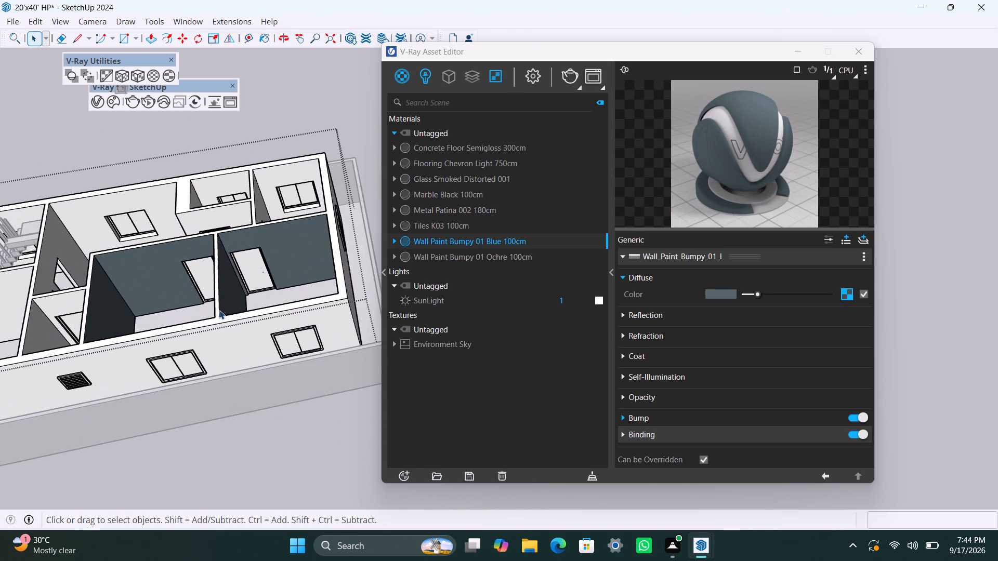
pyautogui.moveTo(226, 310); pyautogui.dragTo(401, 259, button='middle')
pyautogui.scroll(3, 255, 409)
pyautogui.click(252, 393)
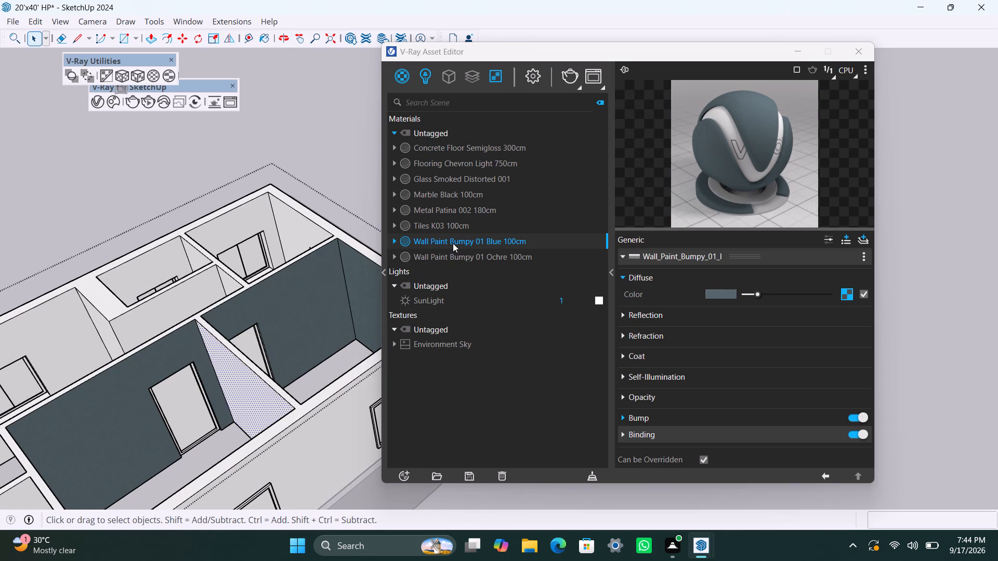
pyautogui.rightClick(453, 243)
pyautogui.click(480, 270)
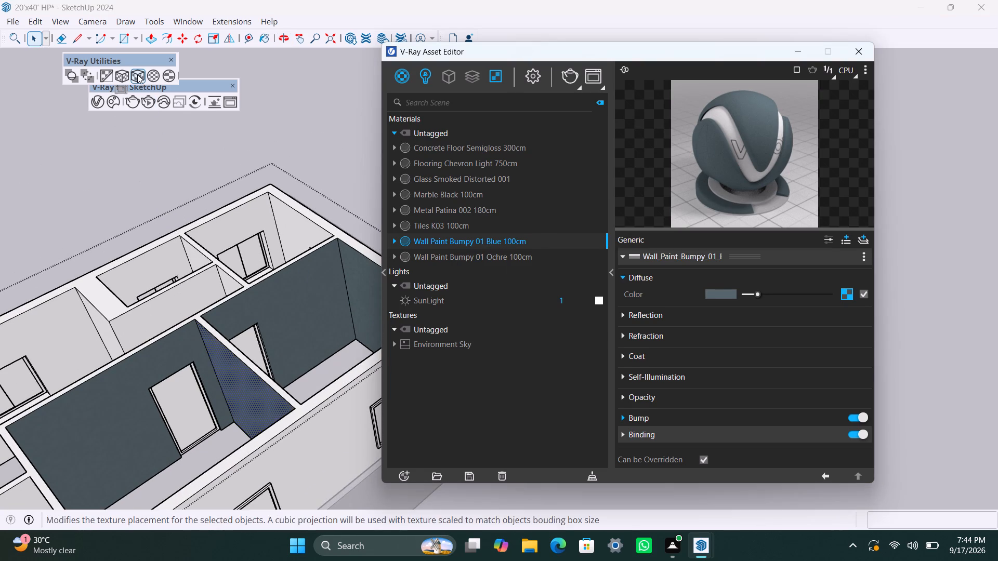
pyautogui.click(137, 74)
# Apply Wall Paint Bumpy 01 Blue 100cm to the smallest room's window wall on the opposite side, with cubic projection fitted to its bounding box.
pyautogui.click(136, 276)
pyautogui.moveTo(442, 237); pyautogui.dragTo(441, 245, button='right')
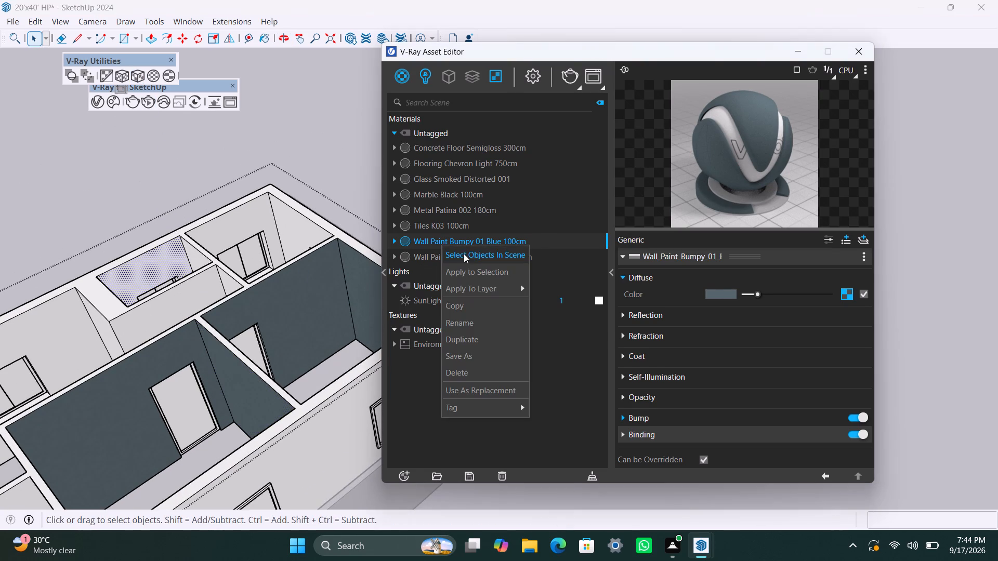
pyautogui.click(472, 273)
pyautogui.click(140, 73)
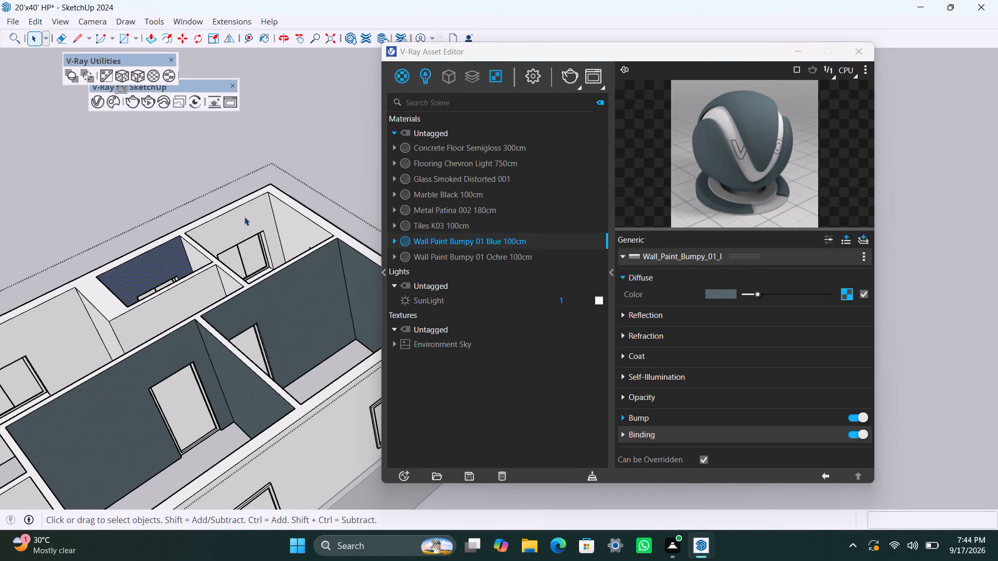
# Apply Wall Paint Bumpy 01 Blue 100cm to the opposite corner room's window wall and adjoining end wall, each with bounding-box-fitted cubic projection.
pyautogui.click(245, 217)
pyautogui.rightClick(440, 241)
pyautogui.click(479, 265)
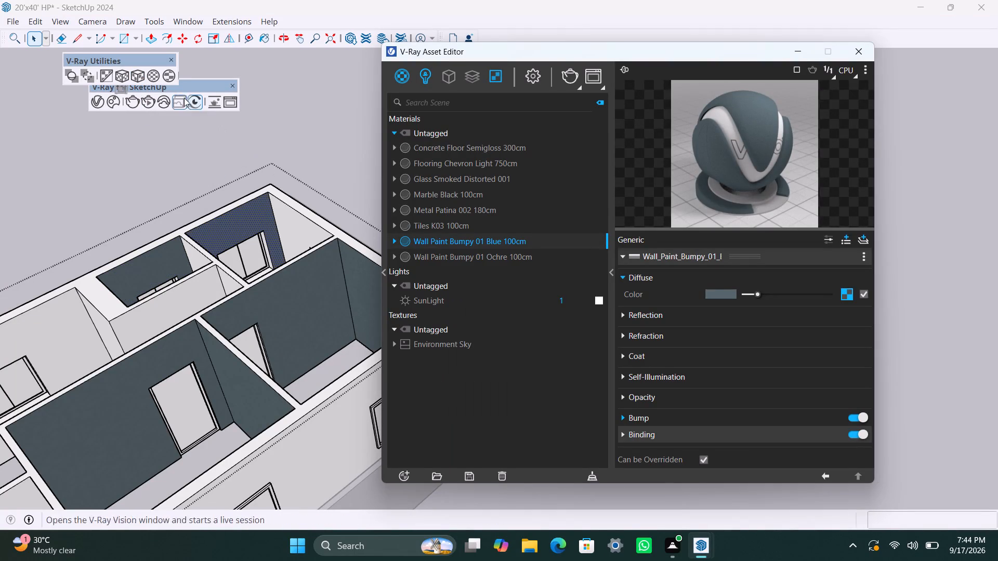
pyautogui.click(137, 71)
pyautogui.click(304, 228)
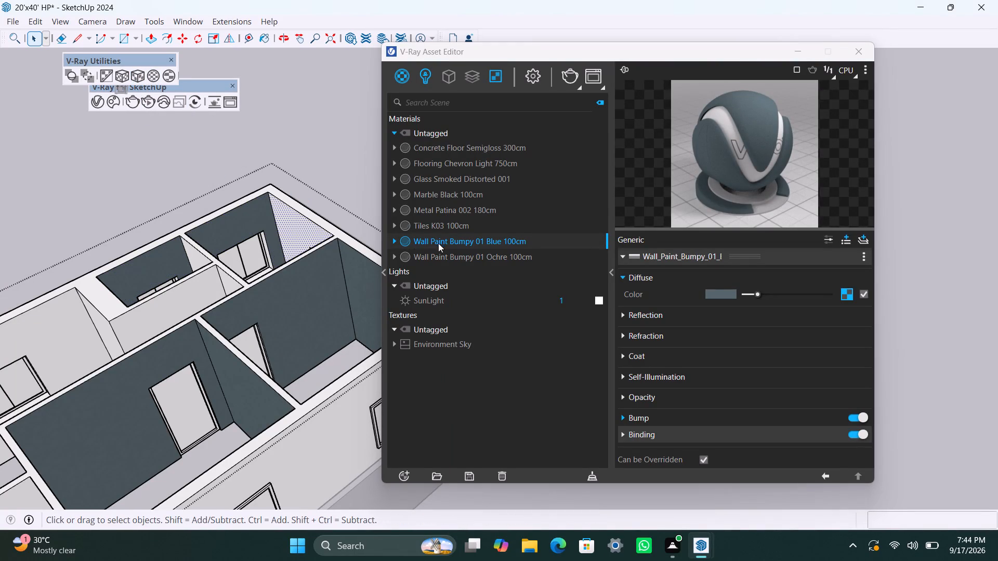
pyautogui.rightClick(440, 241)
pyautogui.click(467, 261)
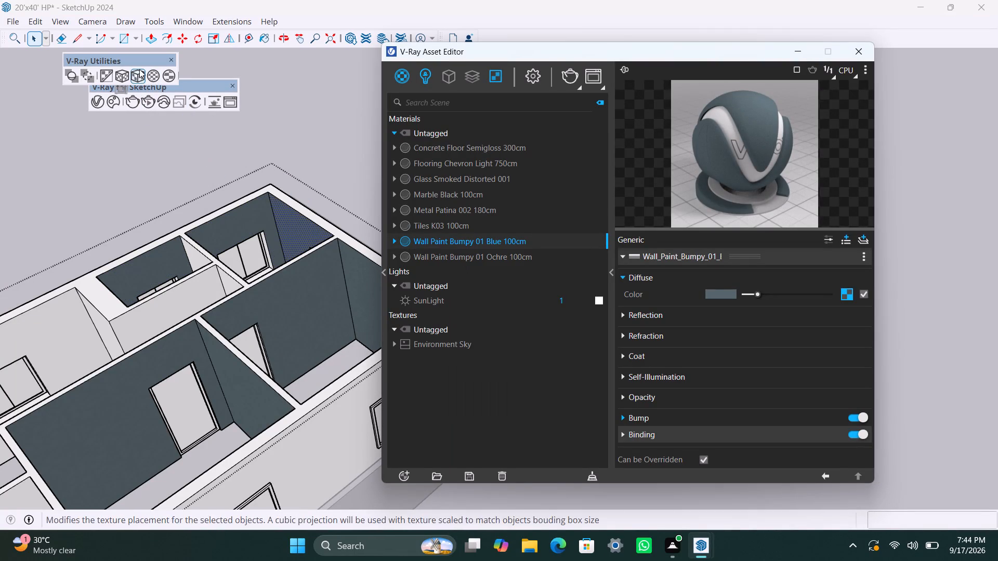
pyautogui.click(137, 68)
# Apply Wall Paint Bumpy 01 Blue 100cm to the opposite corner room's partition beside the smallest room, with cubic projection fitted to its bounding box.
pyautogui.moveTo(314, 244); pyautogui.dragTo(248, 462, button='middle')
pyautogui.scroll(2, 210, 260)
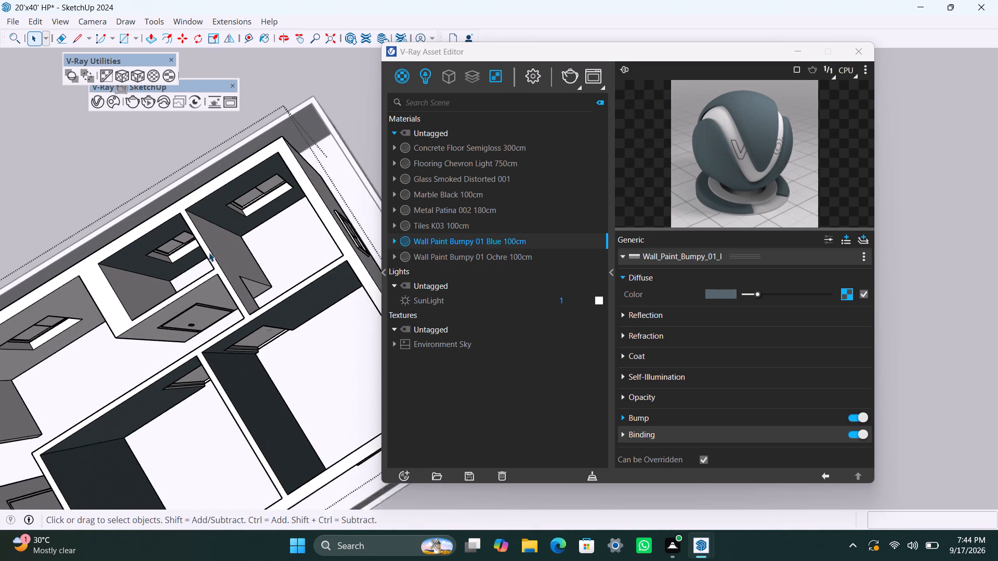
pyautogui.click(225, 251)
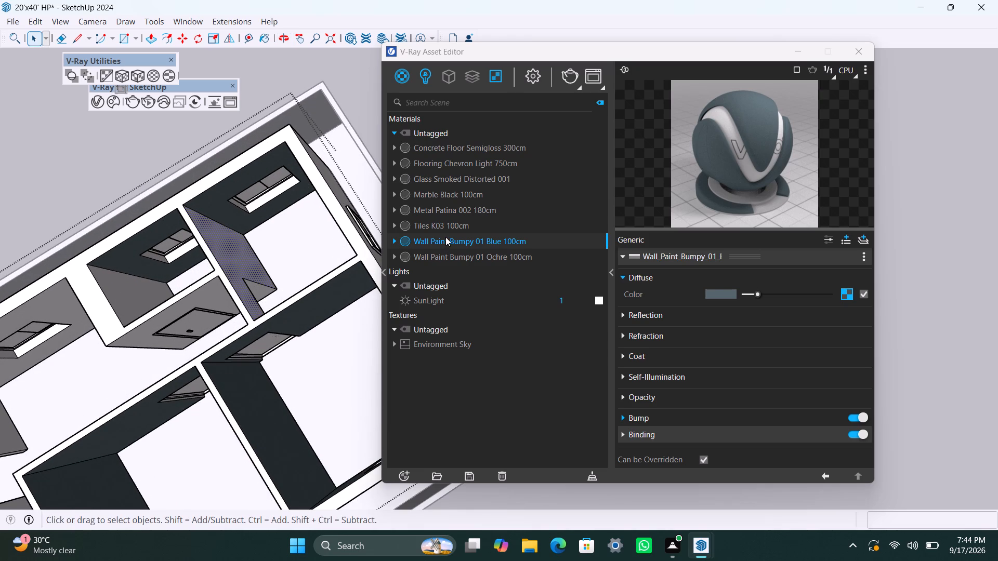
pyautogui.rightClick(451, 243)
pyautogui.click(484, 271)
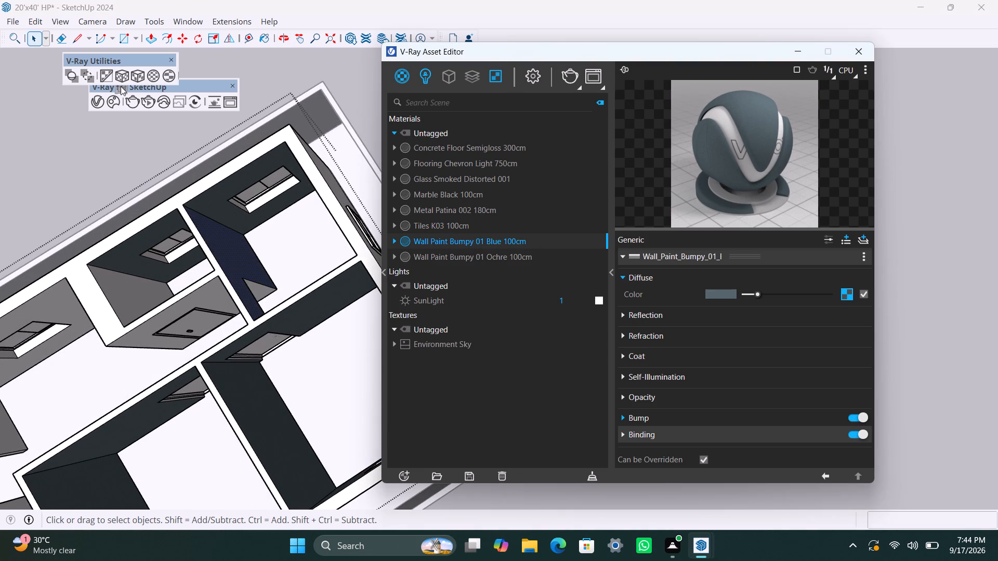
pyautogui.click(134, 78)
# Apply Wall Paint Bumpy 01 Blue 100cm to the smallest room's side wall facing that partition, with cubic projection fitted to its bounding box.
pyautogui.click(136, 291)
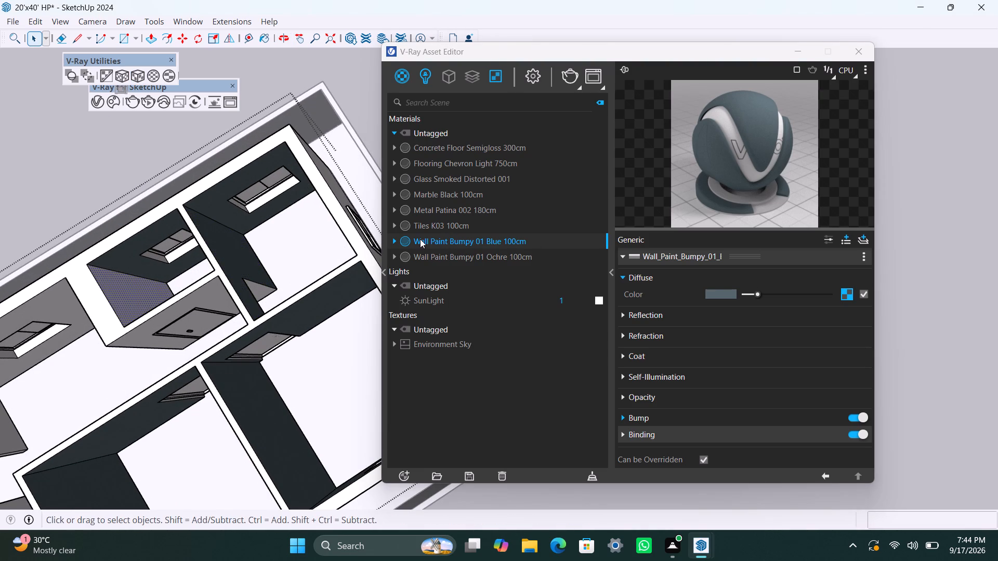
pyautogui.rightClick(421, 238)
pyautogui.click(458, 269)
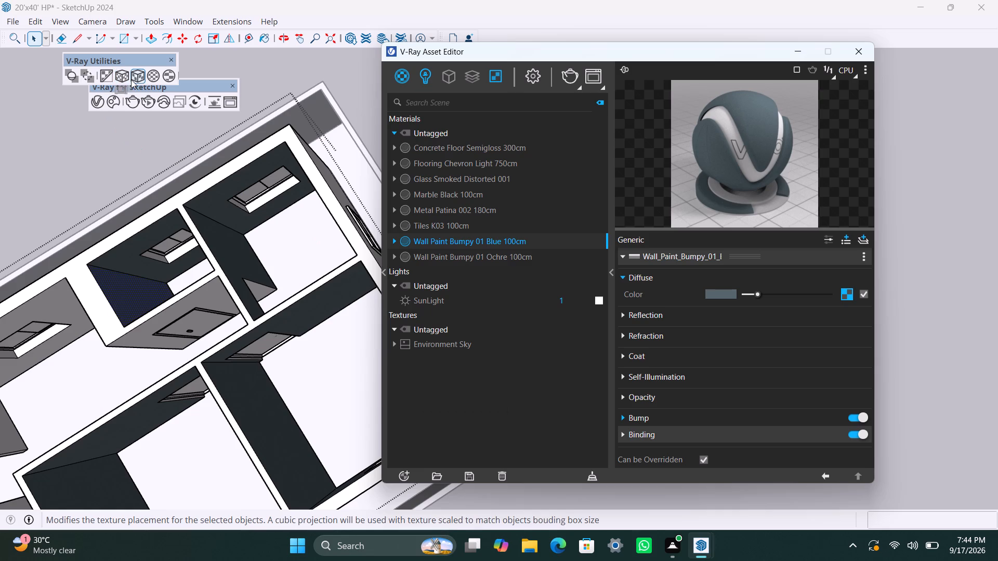
pyautogui.click(131, 79)
# Apply Wall Paint Bumpy 01 Blue 100cm to the opposite corner room's inner wall facing its window wall, with cubic projection fitted to its bounding box.
pyautogui.moveTo(313, 279); pyautogui.dragTo(333, 379, button='middle')
pyautogui.scroll(4, 323, 364)
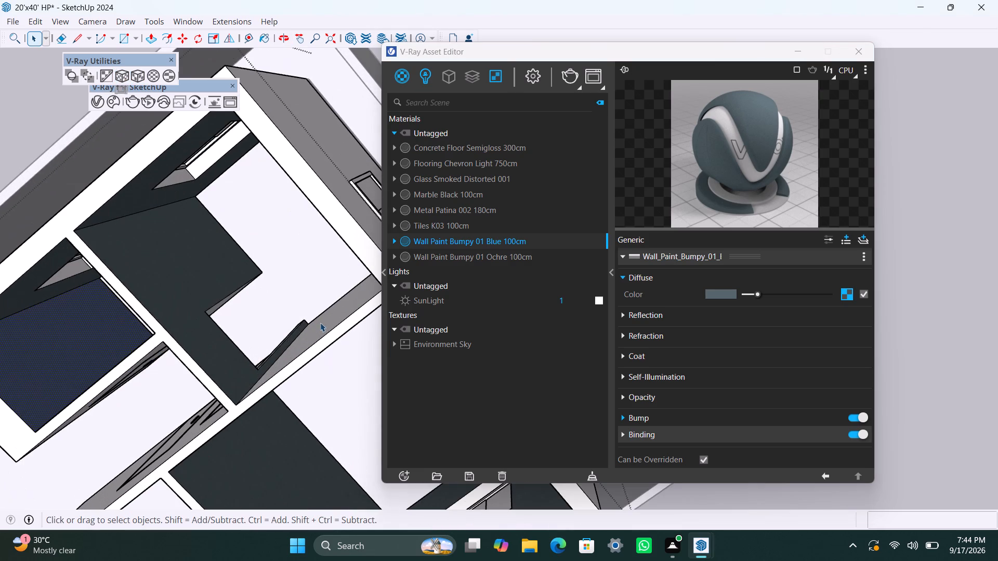
pyautogui.click(324, 322)
pyautogui.rightClick(459, 241)
pyautogui.click(477, 260)
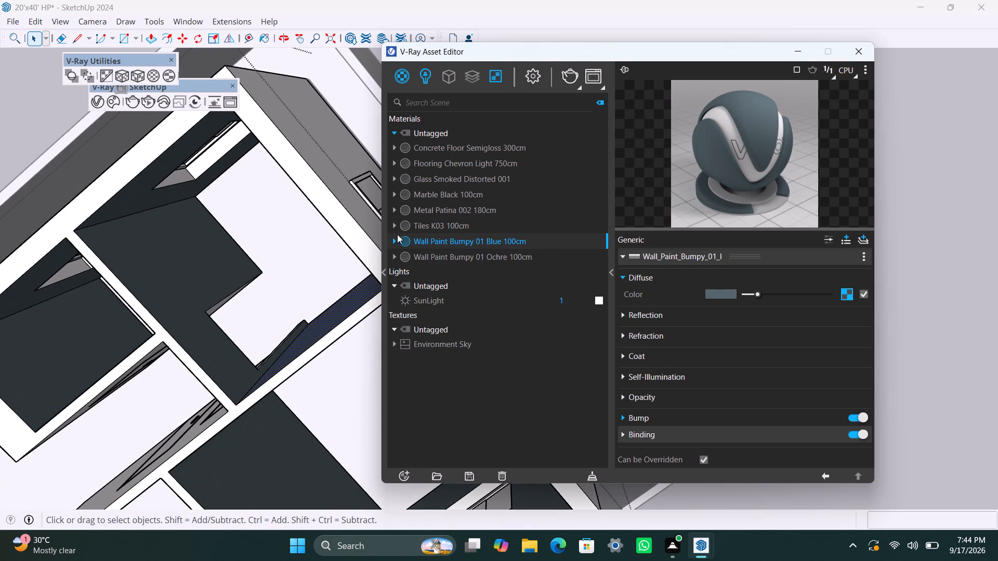
pyautogui.click(138, 70)
# Examine the blue-painted ground-floor rooms for interior wall faces still without paint, ending at the smallest room's inner wall.
pyautogui.scroll(-2, 129, 288)
pyautogui.moveTo(132, 304); pyautogui.dragTo(227, 127, button='middle')
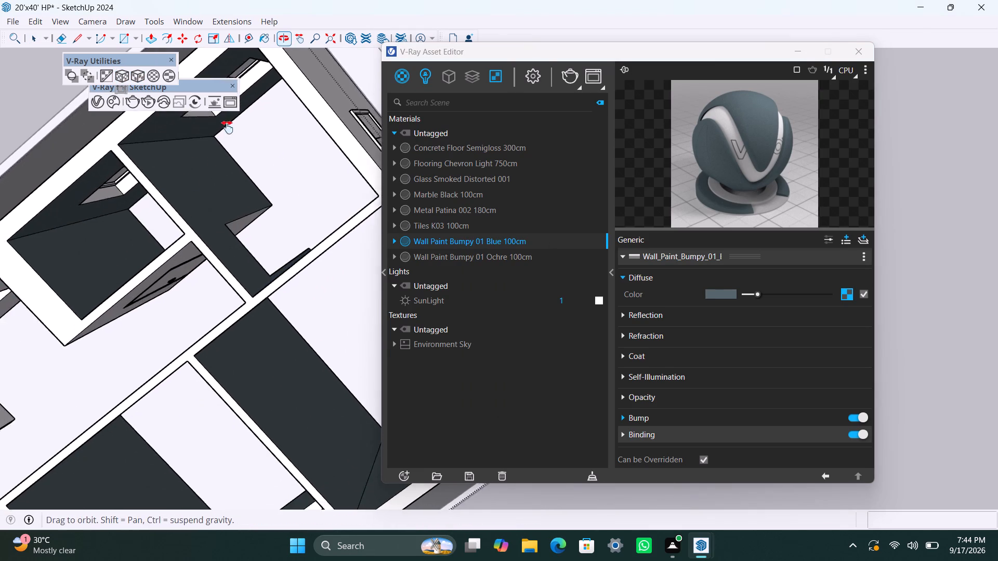
pyautogui.moveTo(227, 127); pyautogui.dragTo(228, 128, button='middle')
pyautogui.scroll(2, 198, 236)
pyautogui.moveTo(251, 226); pyautogui.dragTo(382, 65, button='middle')
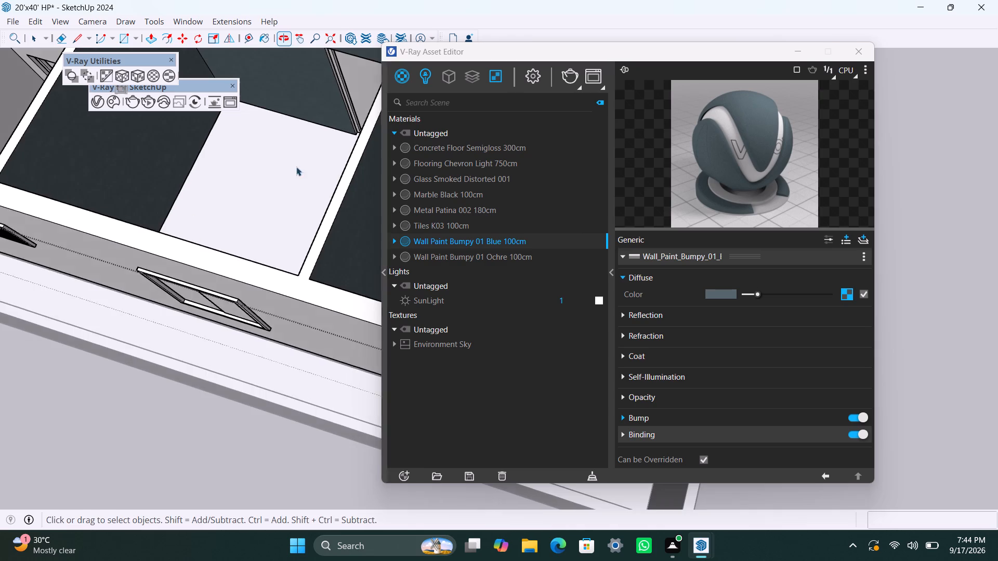
pyautogui.scroll(-11, 296, 166)
pyautogui.keyDown('shift'); pyautogui.moveTo(235, 216); pyautogui.dragTo(264, 350, button='middle'); pyautogui.keyUp('shift')
pyautogui.scroll(2, 258, 281)
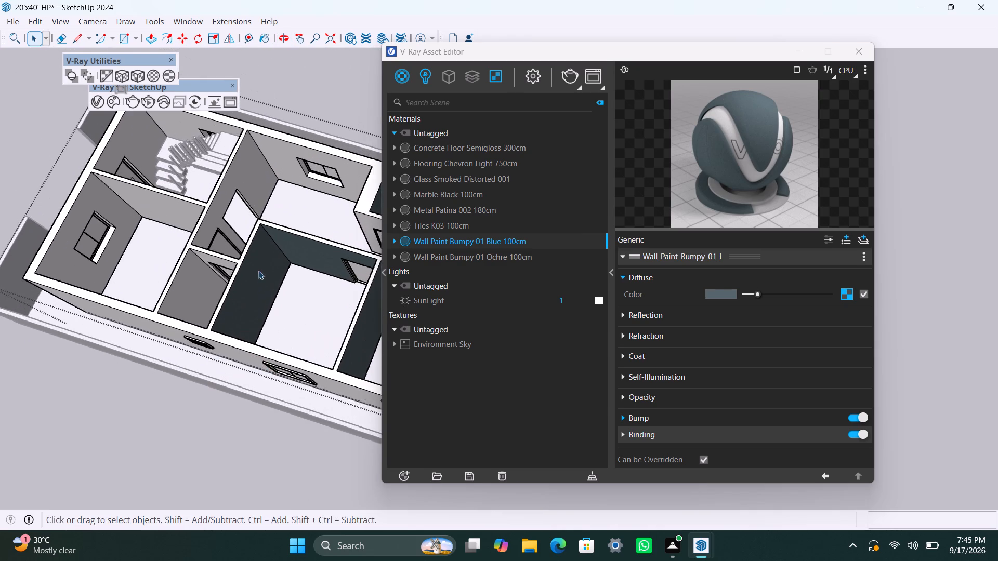
pyautogui.moveTo(284, 247); pyautogui.dragTo(5, 310, button='middle')
pyautogui.scroll(3, 145, 323)
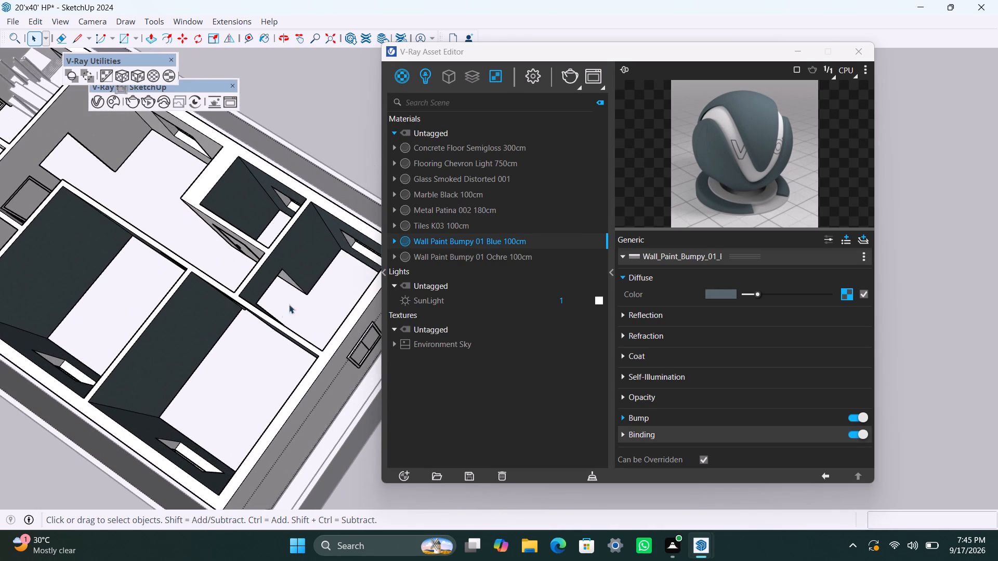
pyautogui.moveTo(254, 257); pyautogui.dragTo(152, 344, button='middle')
pyautogui.scroll(6, 234, 216)
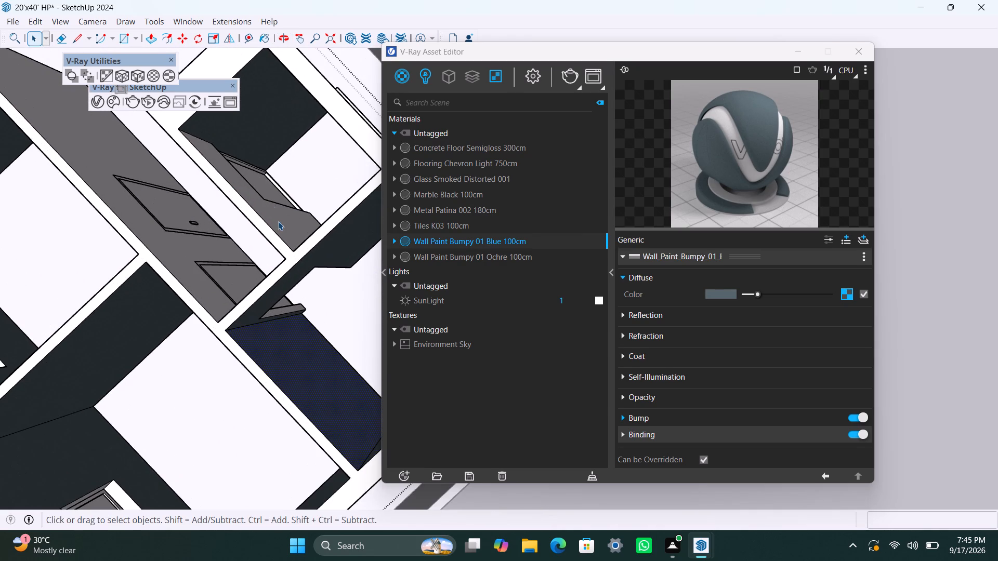
# Apply Wall Paint Bumpy 01 Blue 100cm to the smallest room's inner door wall, with cubic projection fitted to its bounding box.
pyautogui.click(279, 222)
pyautogui.rightClick(454, 243)
pyautogui.click(493, 267)
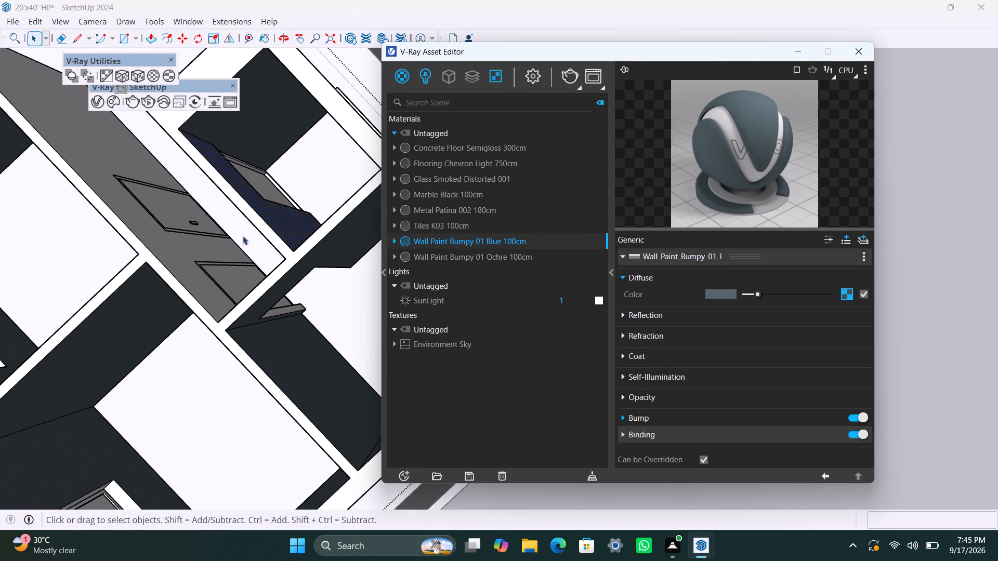
pyautogui.click(143, 75)
# Apply Wall Paint Bumpy 01 Blue 100cm to the short exterior wall with the single window, with cubic projection fitted to its bounding box.
pyautogui.scroll(-9, 204, 358)
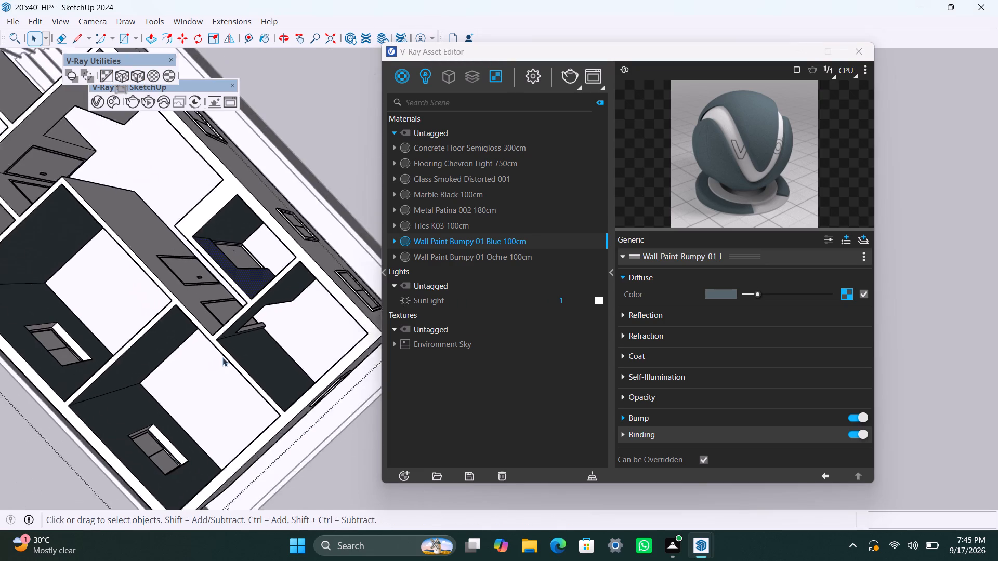
pyautogui.scroll(-7, 222, 357)
pyautogui.moveTo(186, 411); pyautogui.dragTo(178, 237, button='middle')
pyautogui.scroll(3, 243, 284)
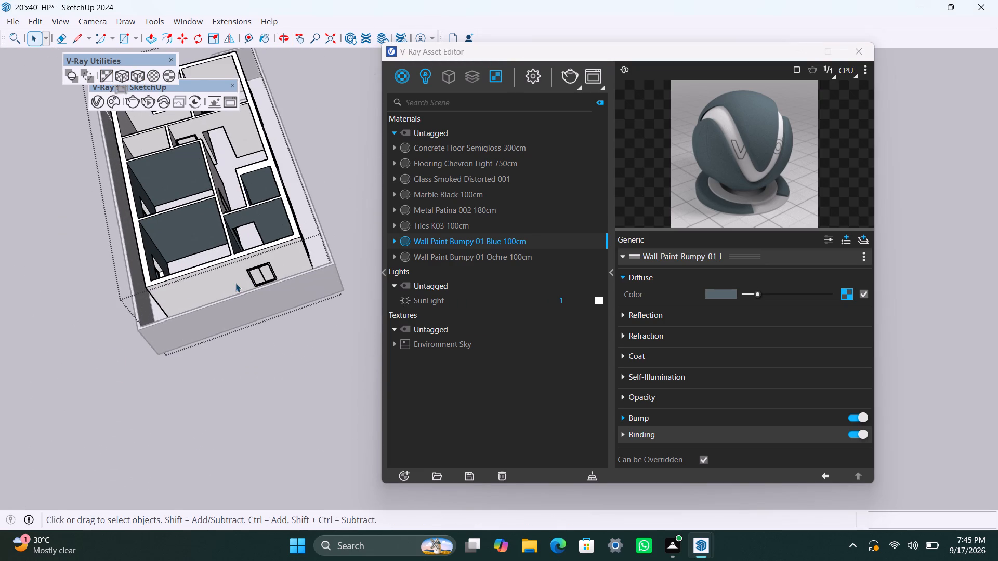
pyautogui.scroll(1, 295, 264)
pyautogui.moveTo(300, 265); pyautogui.dragTo(229, 323, button='middle')
pyautogui.scroll(2, 108, 337)
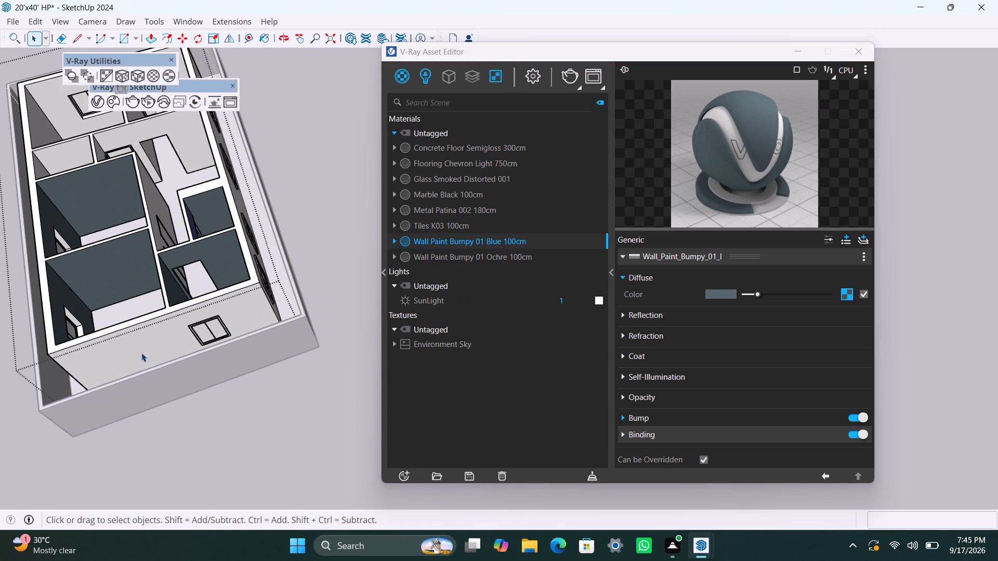
pyautogui.click(141, 353)
pyautogui.rightClick(451, 244)
pyautogui.click(484, 264)
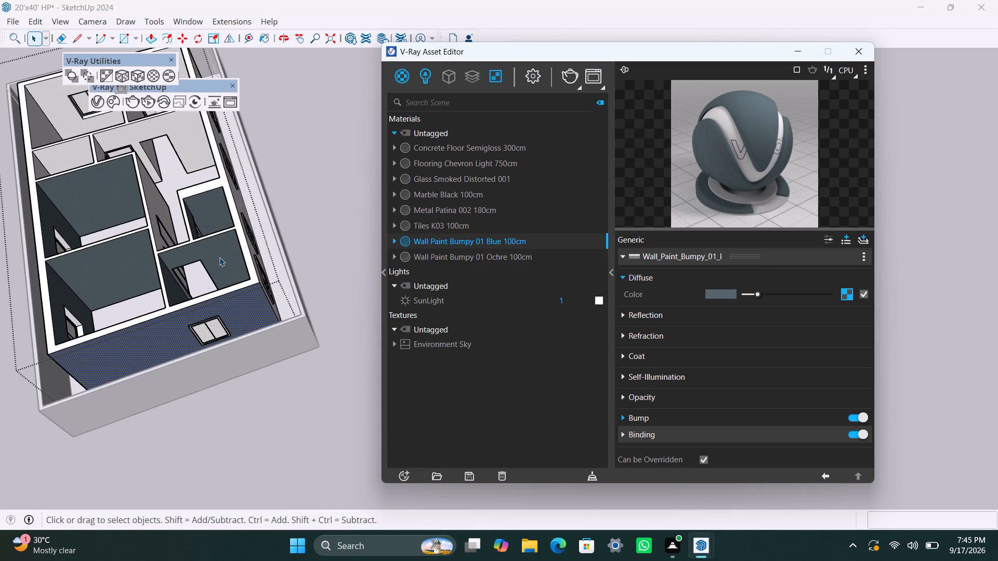
pyautogui.click(138, 73)
# Apply Wall Paint Bumpy 01 Blue 100cm to the adjoining long exterior wall with the row of windows, with cubic projection fitted to its bounding box.
pyautogui.scroll(1, 282, 305)
pyautogui.moveTo(297, 387); pyautogui.dragTo(157, 388, button='middle')
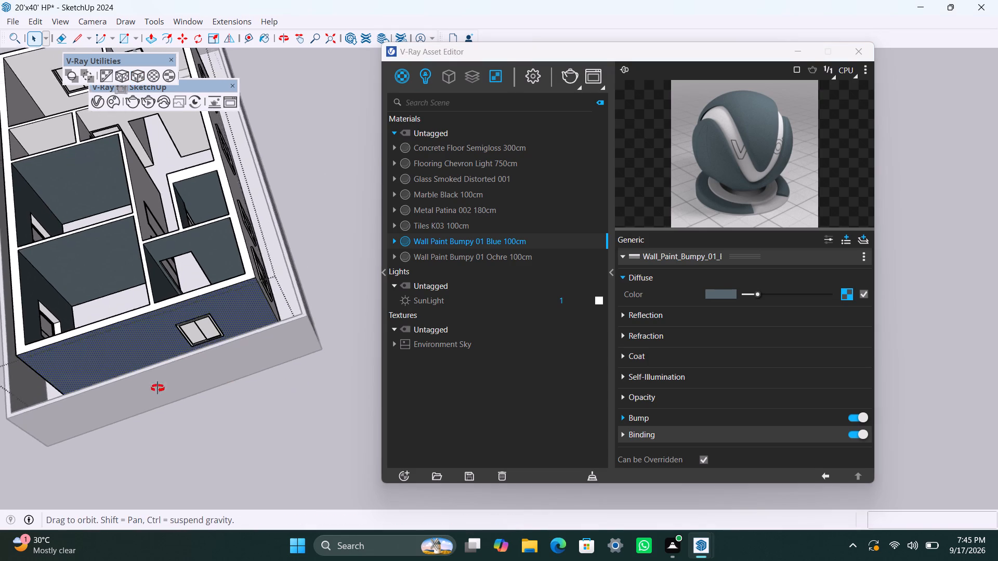
pyautogui.moveTo(157, 388); pyautogui.dragTo(39, 341, button='middle')
pyautogui.scroll(-5, 206, 287)
pyautogui.keyDown('shift'); pyautogui.moveTo(190, 386); pyautogui.dragTo(109, 461, button='middle'); pyautogui.keyUp('shift')
pyautogui.scroll(3, 163, 343)
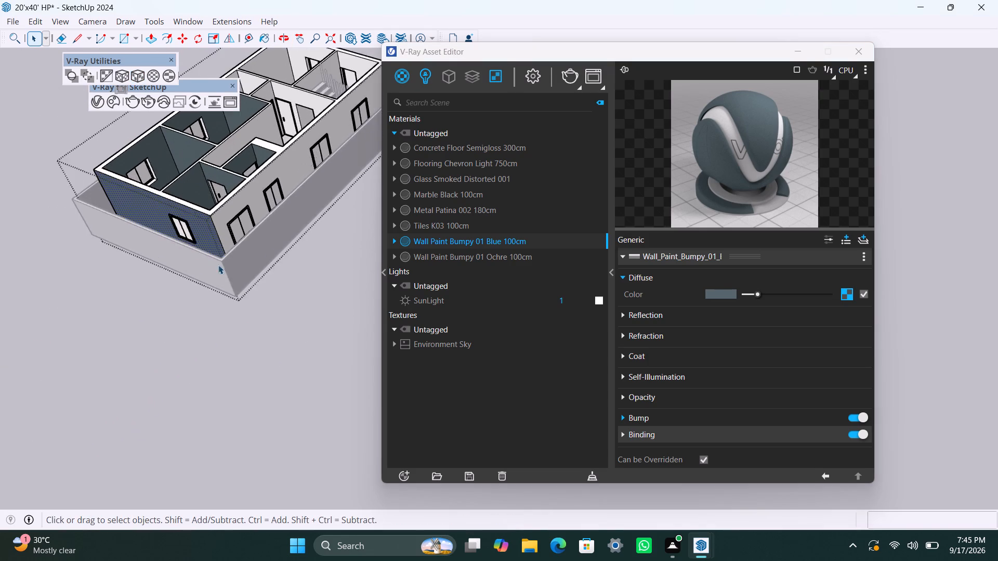
pyautogui.scroll(3, 218, 265)
pyautogui.click(225, 218)
pyautogui.moveTo(473, 239); pyautogui.dragTo(473, 252, button='right')
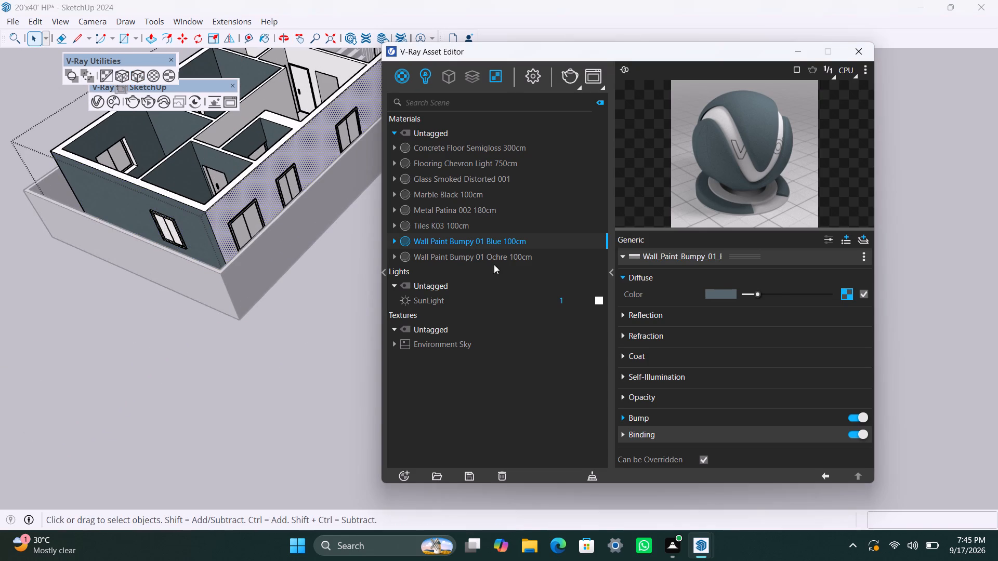
pyautogui.click(499, 279)
pyautogui.scroll(1, 335, 210)
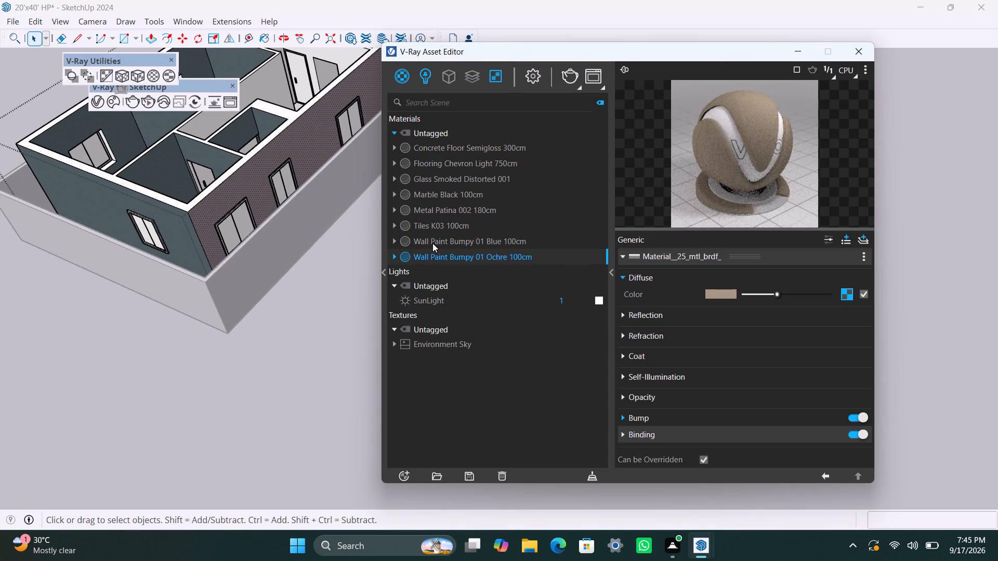
pyautogui.click(460, 247)
pyautogui.rightClick(461, 246)
pyautogui.click(500, 271)
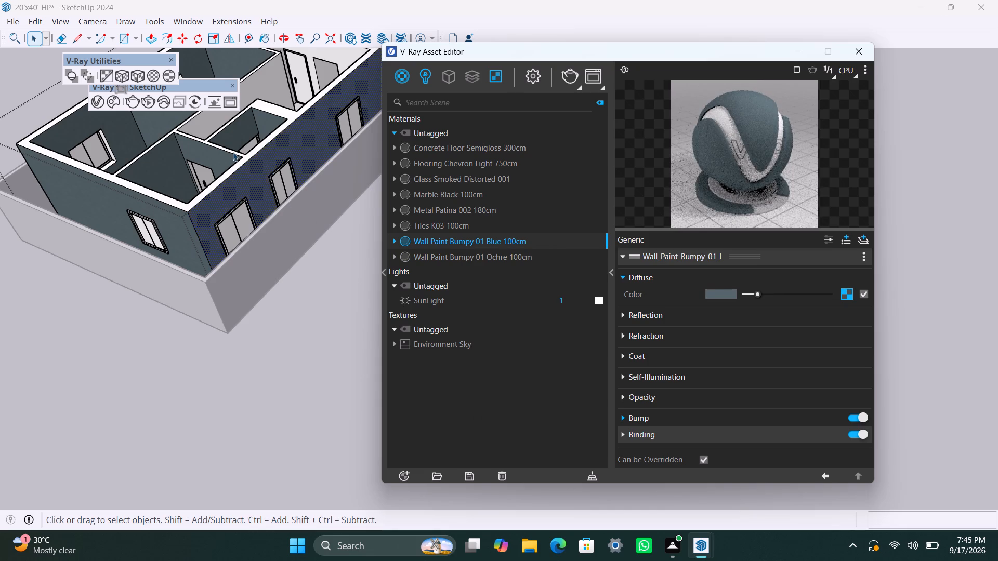
pyautogui.click(137, 70)
# Apply Wall Paint Bumpy 01 Blue 100cm to the corridor-side partition of the two larger blue rooms, with cubic projection fitted to its bounding box.
pyautogui.scroll(-3, 271, 277)
pyautogui.keyDown('shift'); pyautogui.moveTo(279, 286); pyautogui.dragTo(199, 370, button='middle'); pyautogui.keyUp('shift')
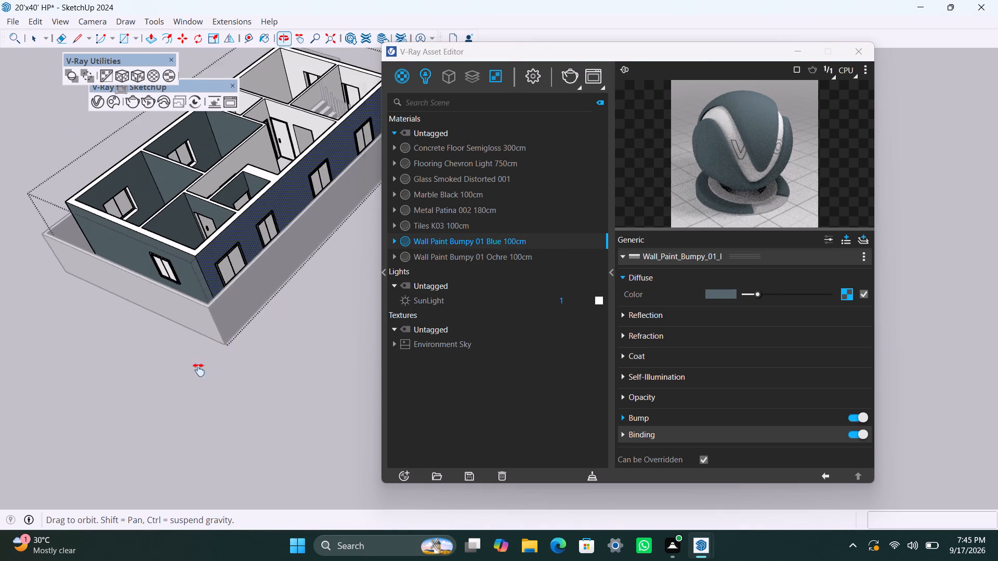
pyautogui.keyDown('shift'); pyautogui.moveTo(199, 370); pyautogui.dragTo(122, 424, button='middle'); pyautogui.keyUp('shift')
pyautogui.scroll(3, 145, 239)
pyautogui.click(108, 261)
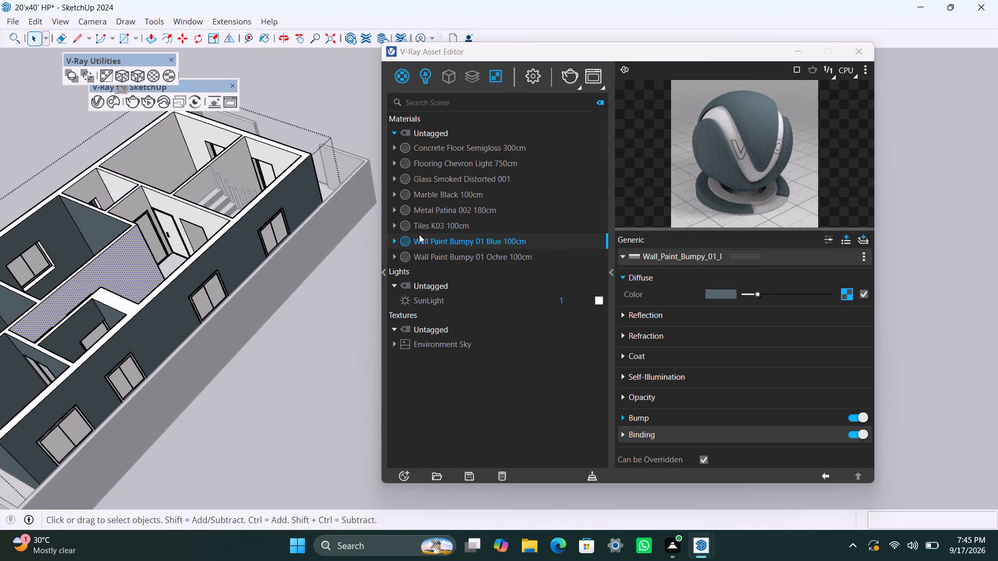
pyautogui.rightClick(434, 241)
pyautogui.click(475, 269)
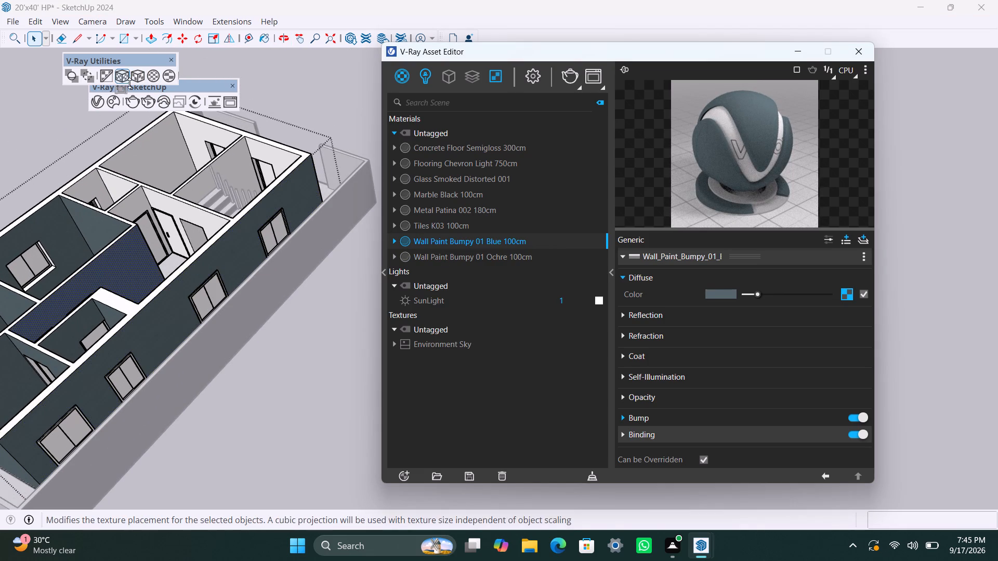
pyautogui.click(139, 78)
# Examine the corridor, the hall and the smallest room's walls from several angles, ending at the smallest room's thick hall-side wall.
pyautogui.scroll(2, 185, 240)
pyautogui.moveTo(145, 259); pyautogui.dragTo(217, 272, button='middle')
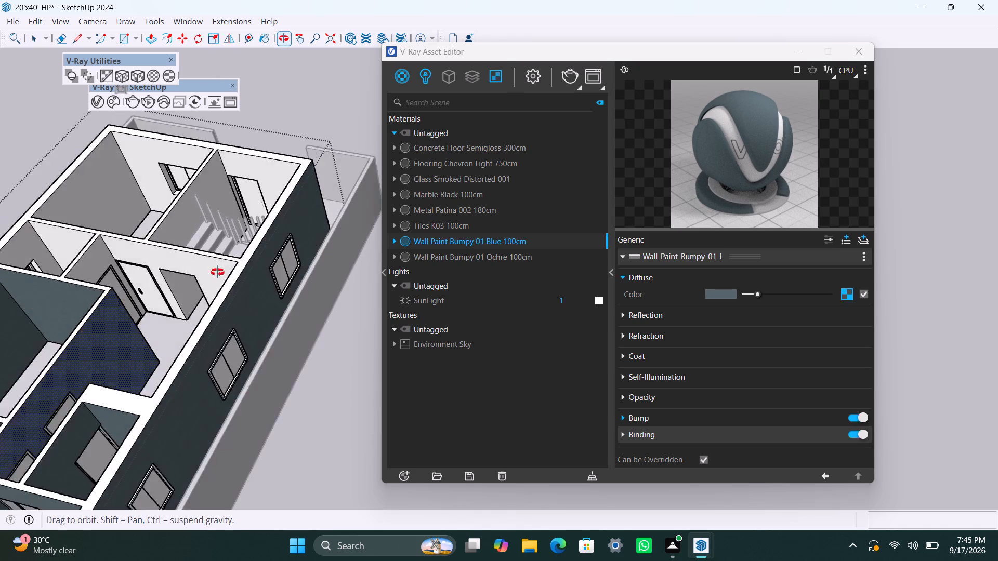
pyautogui.moveTo(217, 272); pyautogui.dragTo(308, 274, button='middle')
pyautogui.scroll(-5, 238, 416)
pyautogui.keyDown('shift'); pyautogui.moveTo(238, 431); pyautogui.dragTo(332, 247, button='middle'); pyautogui.keyUp('shift')
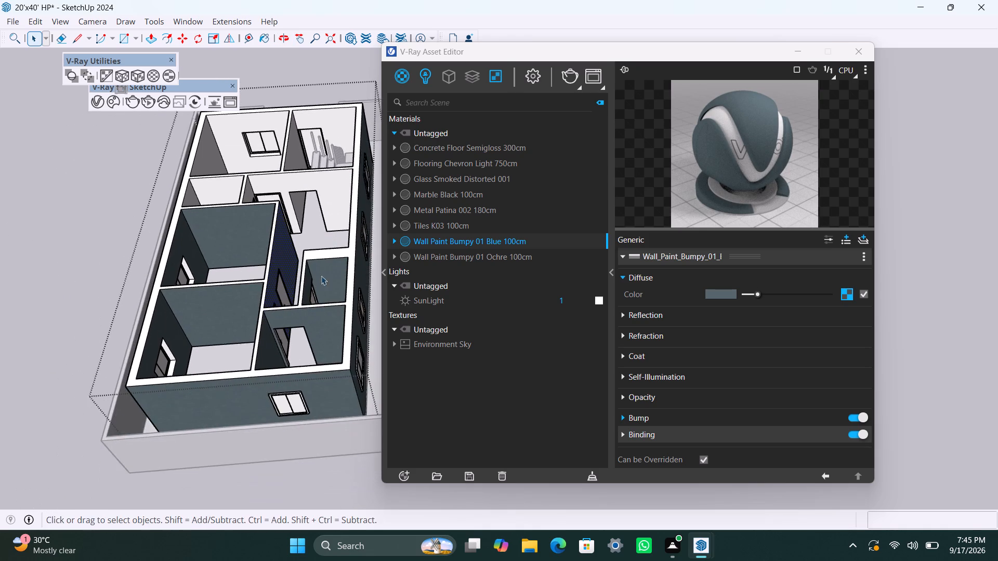
pyautogui.scroll(3, 304, 292)
pyautogui.moveTo(278, 289); pyautogui.dragTo(383, 308, button='middle')
pyautogui.scroll(-4, 365, 302)
pyautogui.keyDown('shift'); pyautogui.moveTo(272, 312); pyautogui.dragTo(139, 296, button='middle'); pyautogui.keyUp('shift')
pyautogui.scroll(3, 155, 316)
pyautogui.moveTo(203, 344); pyautogui.dragTo(326, 344, button='middle')
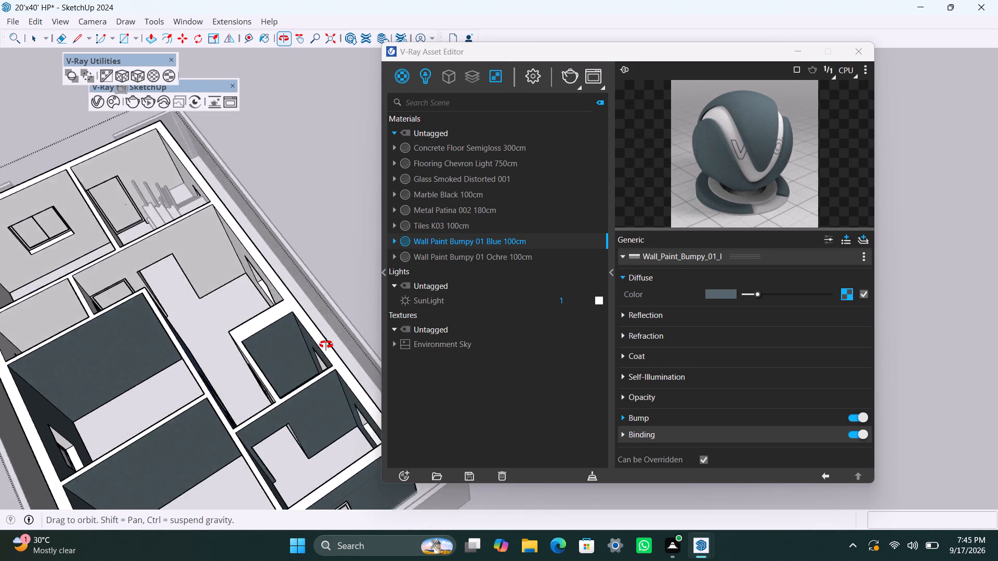
pyautogui.moveTo(326, 344); pyautogui.dragTo(346, 344, button='middle')
pyautogui.scroll(5, 340, 365)
pyautogui.moveTo(278, 434); pyautogui.dragTo(343, 417, button='middle')
pyautogui.scroll(-17, 317, 413)
pyautogui.moveTo(211, 432); pyautogui.dragTo(308, 448, button='middle')
pyautogui.scroll(3, 299, 440)
pyautogui.keyDown('shift'); pyautogui.moveTo(290, 430); pyautogui.dragTo(254, 282, button='middle'); pyautogui.keyUp('shift')
pyautogui.scroll(4, 271, 331)
pyautogui.moveTo(278, 365); pyautogui.dragTo(238, 476, button='middle')
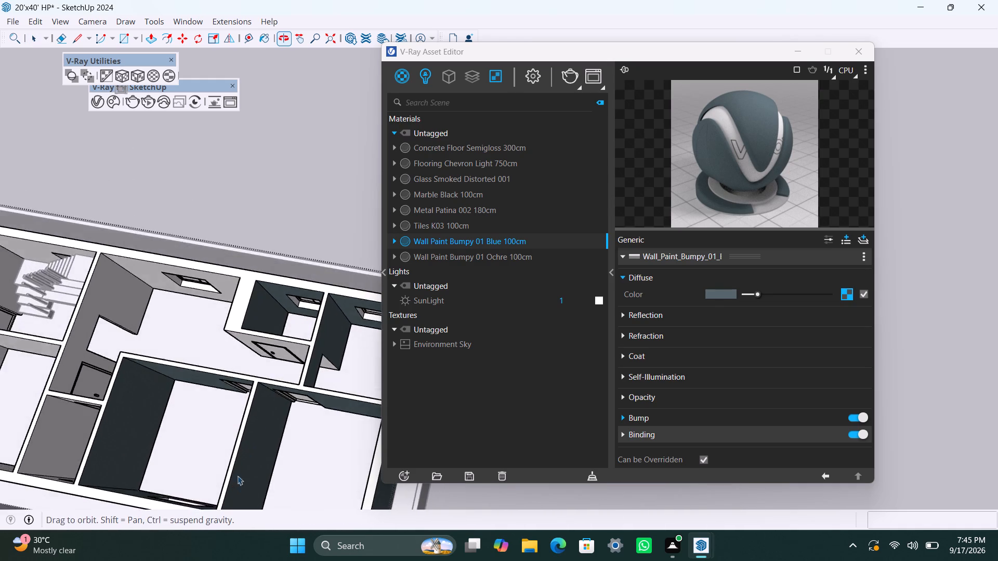
pyautogui.moveTo(238, 476); pyautogui.dragTo(239, 487, button='middle')
pyautogui.scroll(9, 247, 307)
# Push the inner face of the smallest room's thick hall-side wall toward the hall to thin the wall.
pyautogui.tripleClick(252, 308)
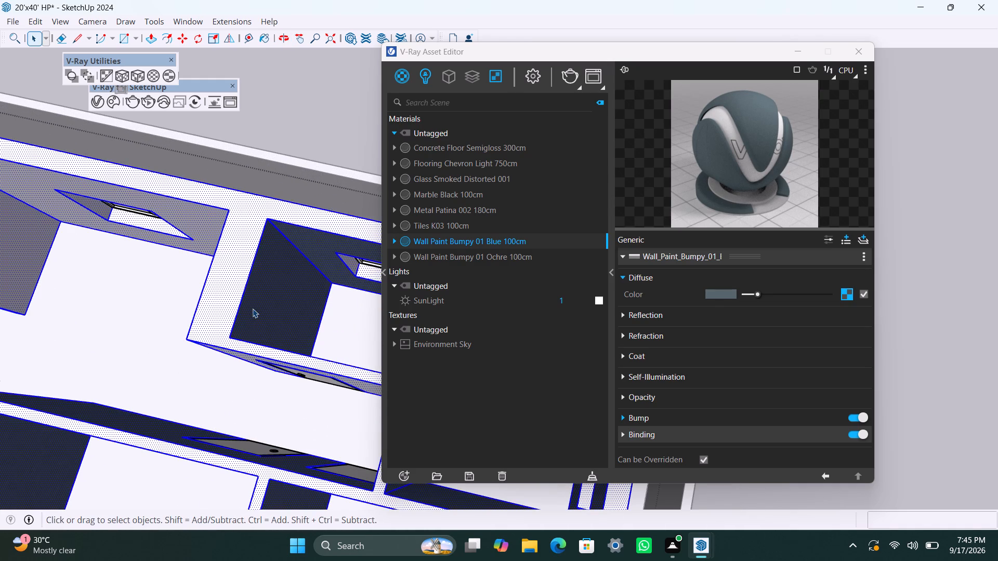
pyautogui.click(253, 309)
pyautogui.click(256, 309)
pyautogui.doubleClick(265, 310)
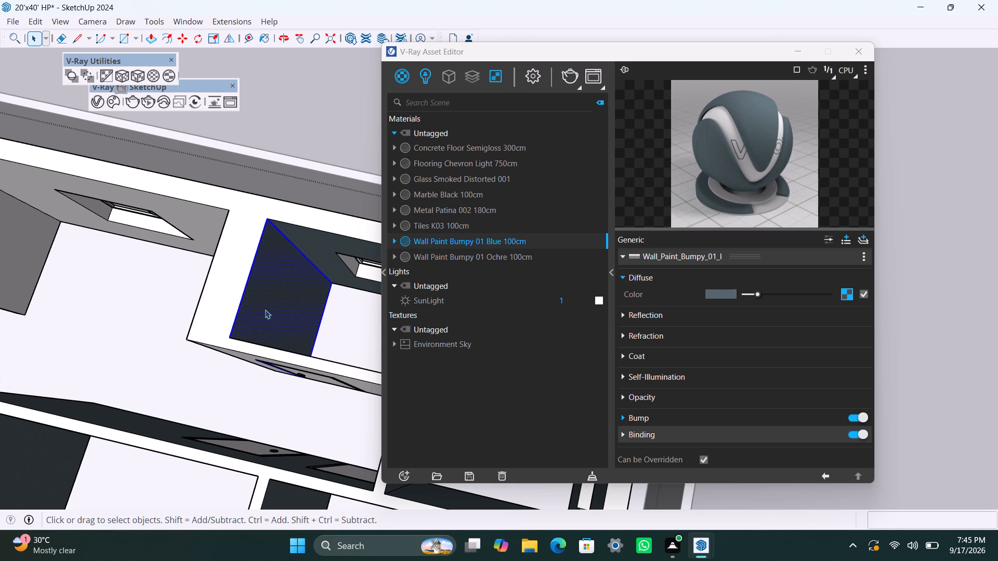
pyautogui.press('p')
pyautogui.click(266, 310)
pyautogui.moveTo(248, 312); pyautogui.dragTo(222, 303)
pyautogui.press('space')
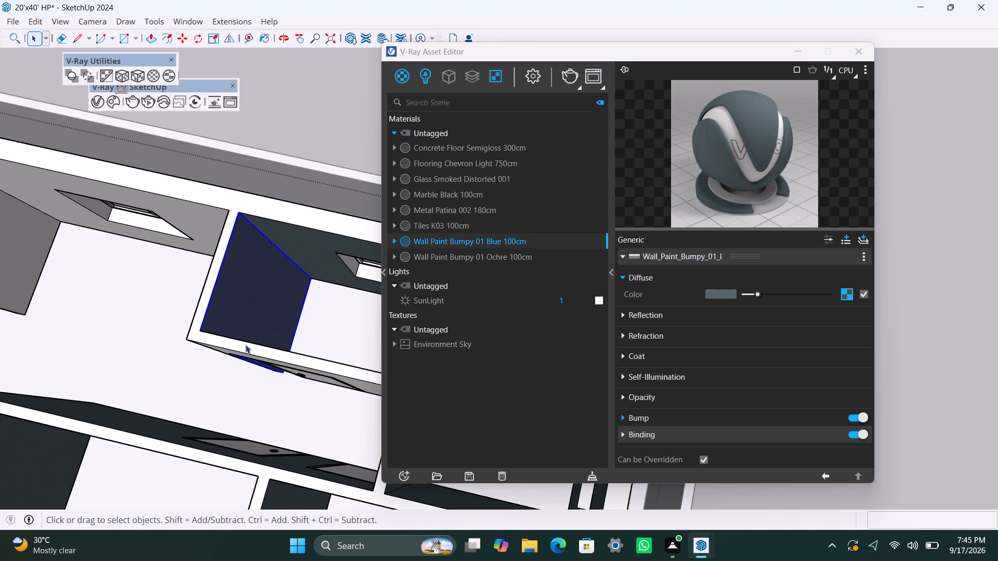
# Examine the thinned hall-side wall and the doorway of the smallest room from several angles.
pyautogui.scroll(2, 246, 352)
pyautogui.moveTo(195, 356); pyautogui.dragTo(74, 220, button='middle')
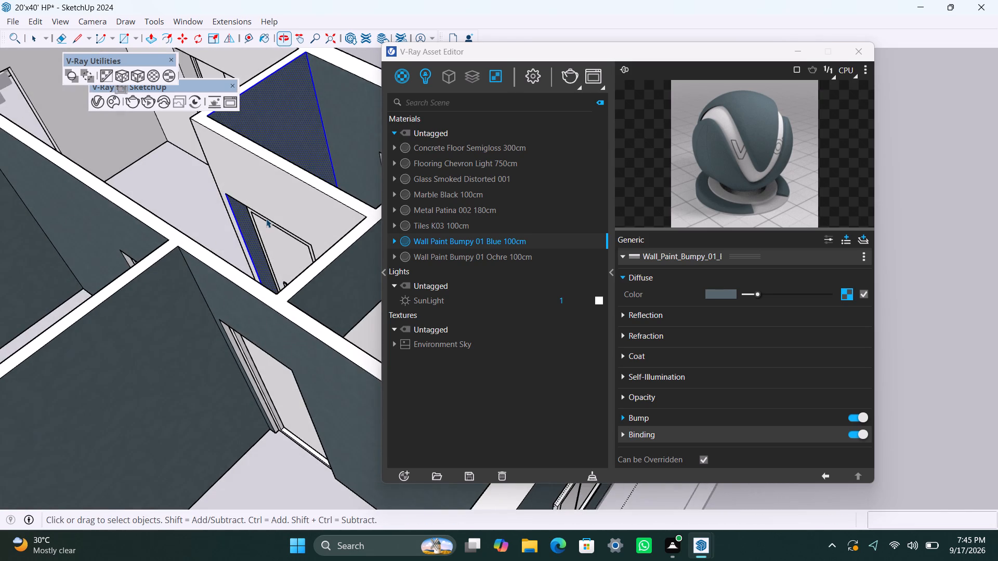
pyautogui.scroll(6, 266, 219)
pyautogui.moveTo(279, 275); pyautogui.dragTo(164, 298, button='middle')
pyautogui.scroll(-6, 234, 220)
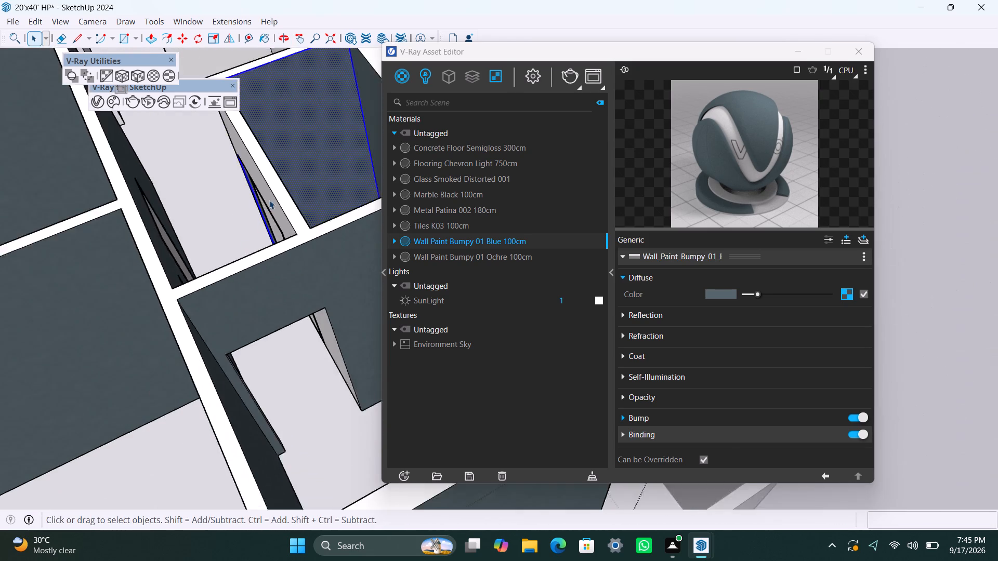
pyautogui.scroll(-3, 269, 200)
pyautogui.moveTo(299, 194); pyautogui.dragTo(254, 324, button='middle')
pyautogui.scroll(4, 249, 329)
pyautogui.moveTo(215, 317); pyautogui.dragTo(155, 315, button='middle')
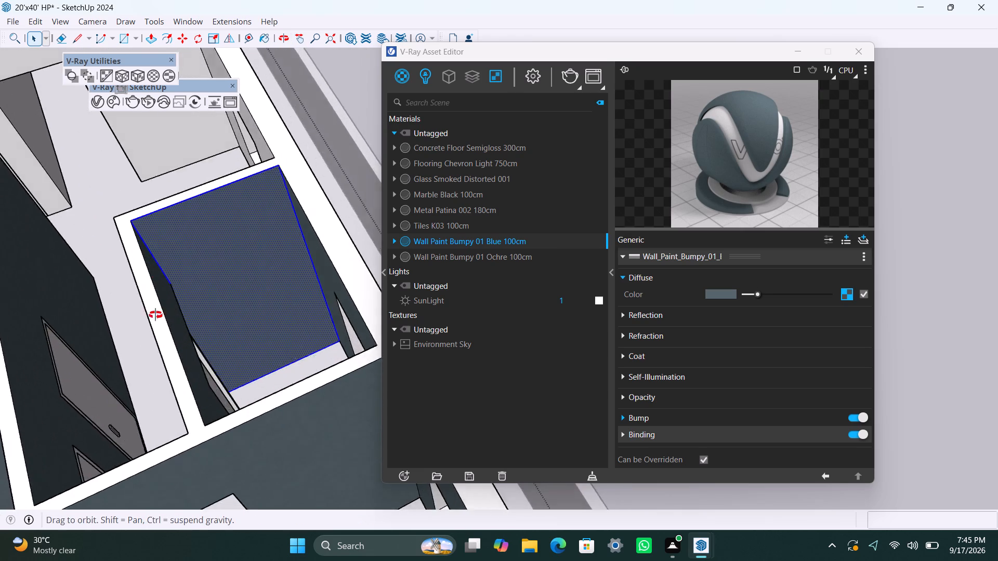
pyautogui.moveTo(155, 315); pyautogui.dragTo(128, 319, button='middle')
pyautogui.scroll(3, 143, 260)
pyautogui.scroll(-3, 168, 199)
pyautogui.moveTo(172, 233); pyautogui.dragTo(214, 264, button='middle')
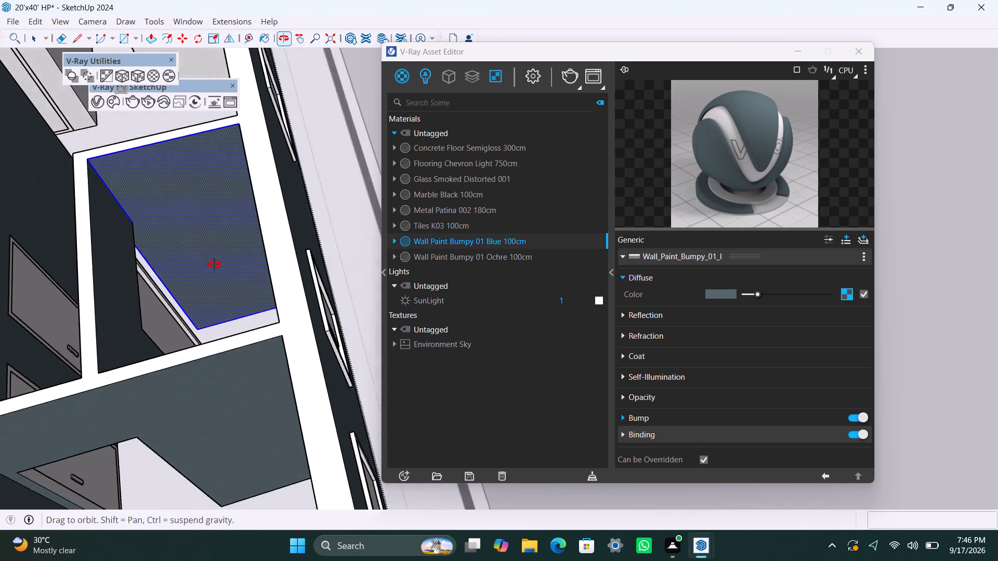
pyautogui.moveTo(214, 264); pyautogui.dragTo(243, 277, button='middle')
# Push the inner face of the smallest room's hall-side wall fully toward the hall, undoing the first try, and pull it back 4.5" into the room.
pyautogui.press('p')
pyautogui.click(199, 260)
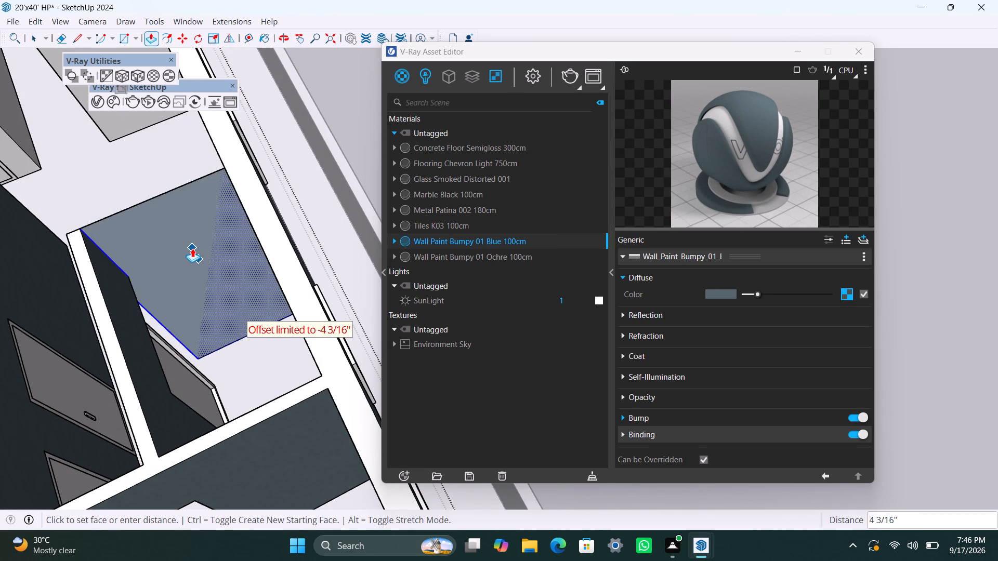
pyautogui.click(192, 248)
pyautogui.hotkey('ctrl', 'z')
pyautogui.click(190, 249)
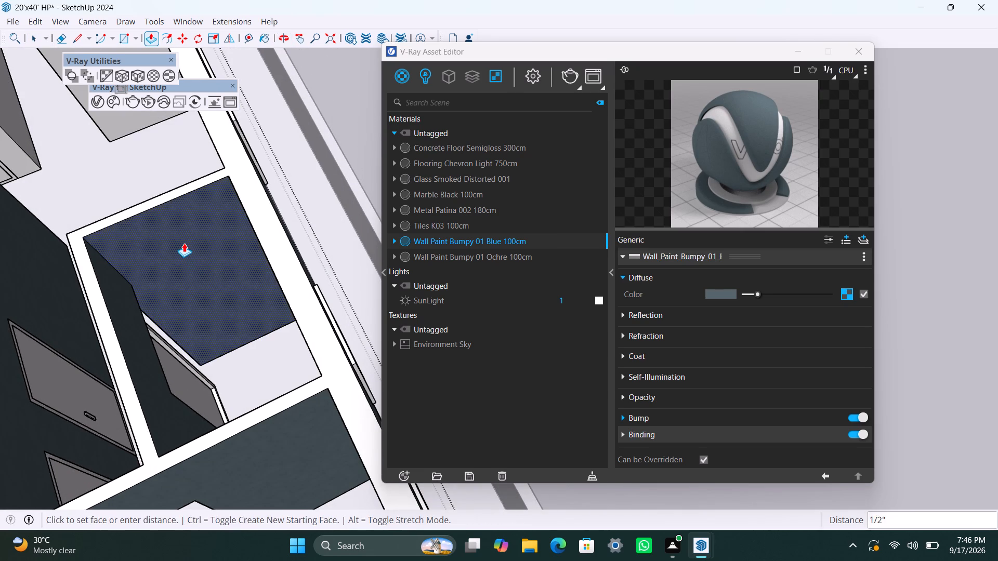
pyautogui.click(183, 242)
pyautogui.click(183, 242)
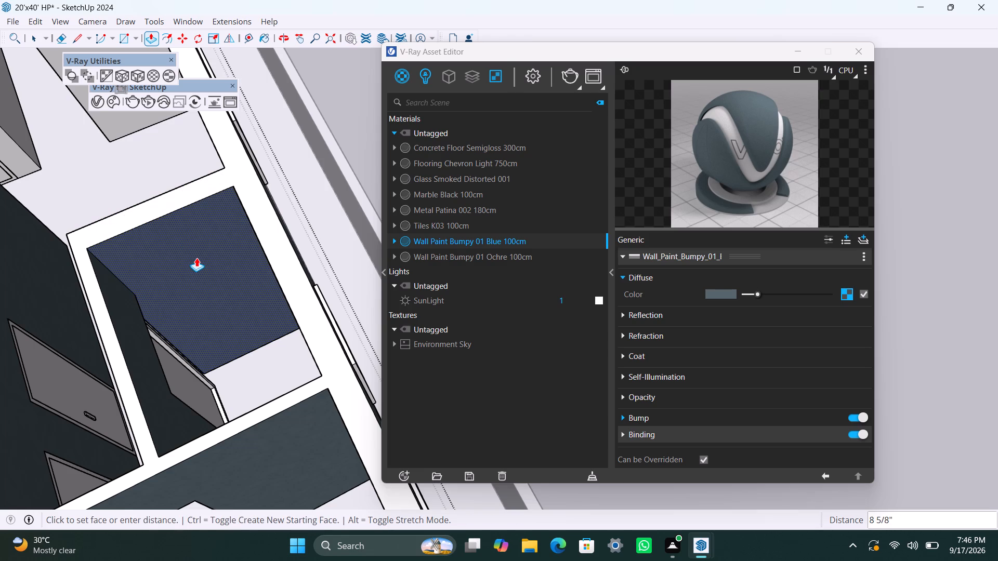
pyautogui.write('4.5"')
pyautogui.press('Return')
pyautogui.press('space')
# Copy the long outer vertical edge of the smallest room's blue door jamb 4.5" across the jamb face.
pyautogui.scroll(-3, 208, 403)
pyautogui.moveTo(203, 399); pyautogui.dragTo(386, 328, button='middle')
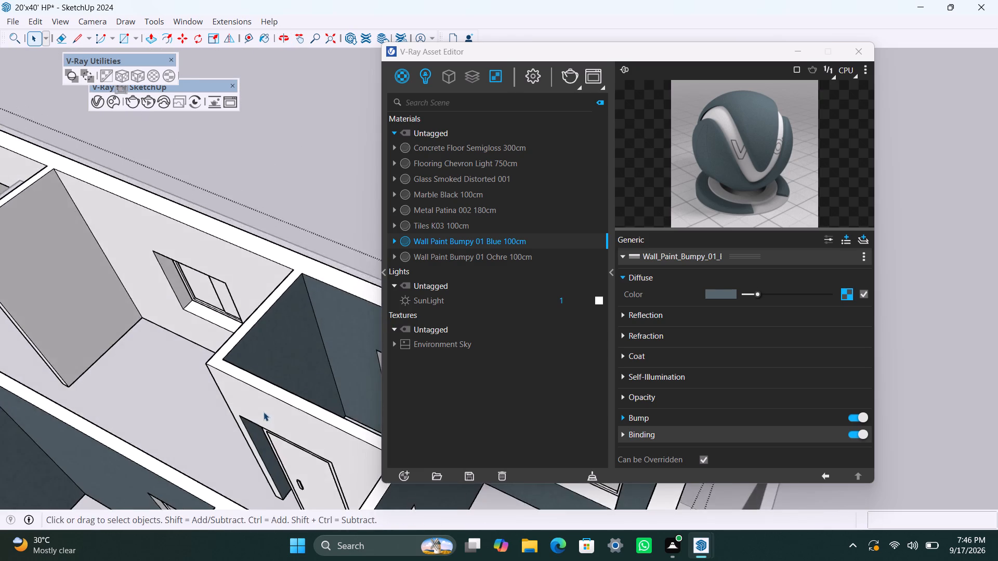
pyautogui.scroll(-4, 261, 421)
pyautogui.keyDown('shift'); pyautogui.moveTo(242, 445); pyautogui.dragTo(245, 375, button='middle'); pyautogui.keyUp('shift')
pyautogui.scroll(10, 245, 375)
pyautogui.moveTo(286, 420); pyautogui.dragTo(297, 423, button='middle')
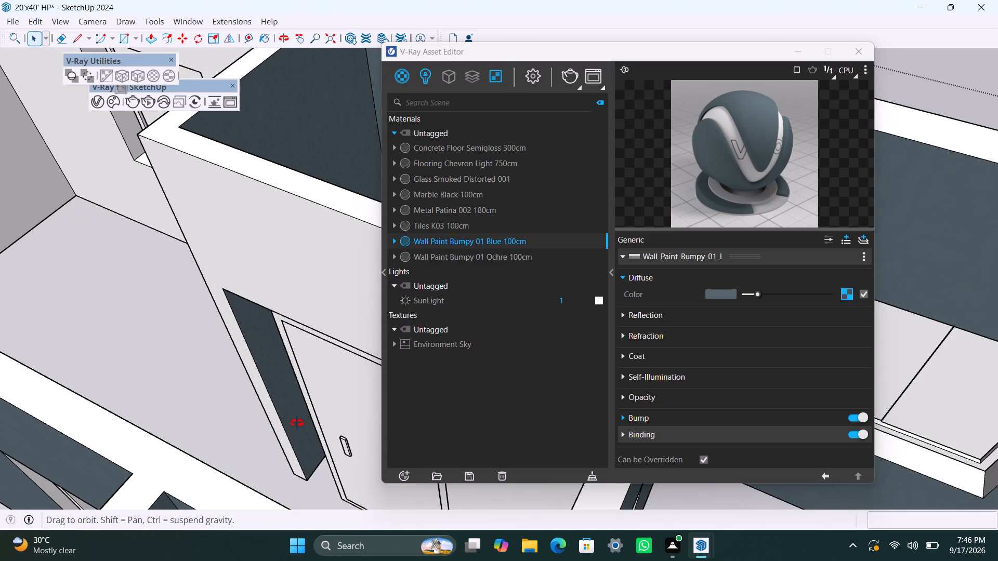
pyautogui.moveTo(297, 423); pyautogui.dragTo(298, 424, button='middle')
pyautogui.scroll(3, 298, 426)
pyautogui.scroll(2, 271, 503)
pyautogui.scroll(1, 294, 460)
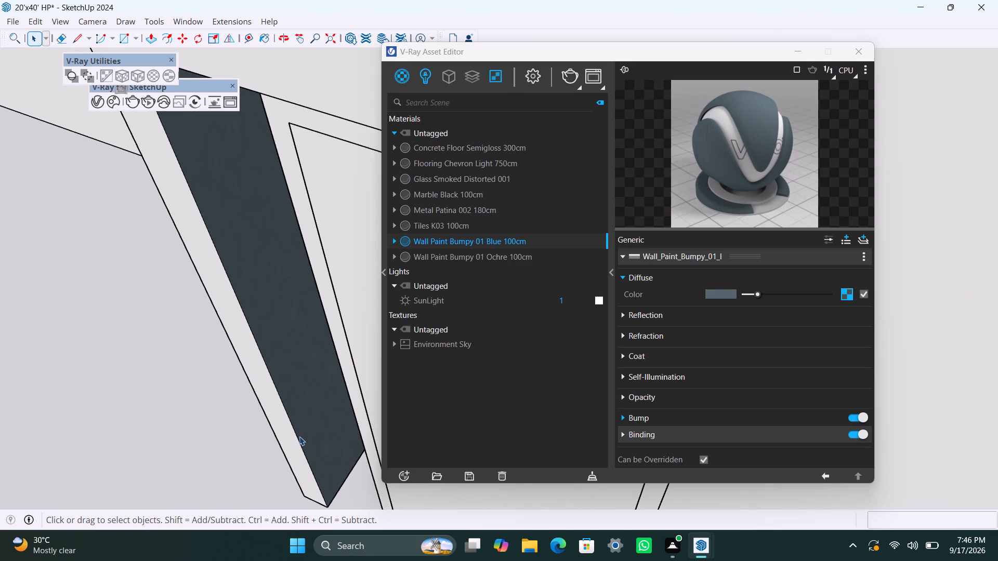
pyautogui.click(303, 446)
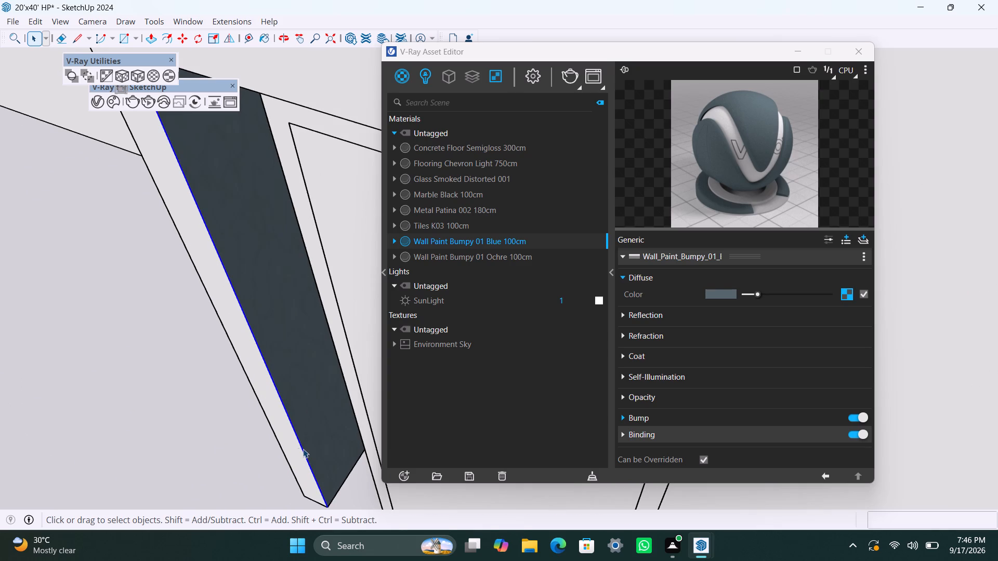
pyautogui.press('m')
pyautogui.click(331, 506)
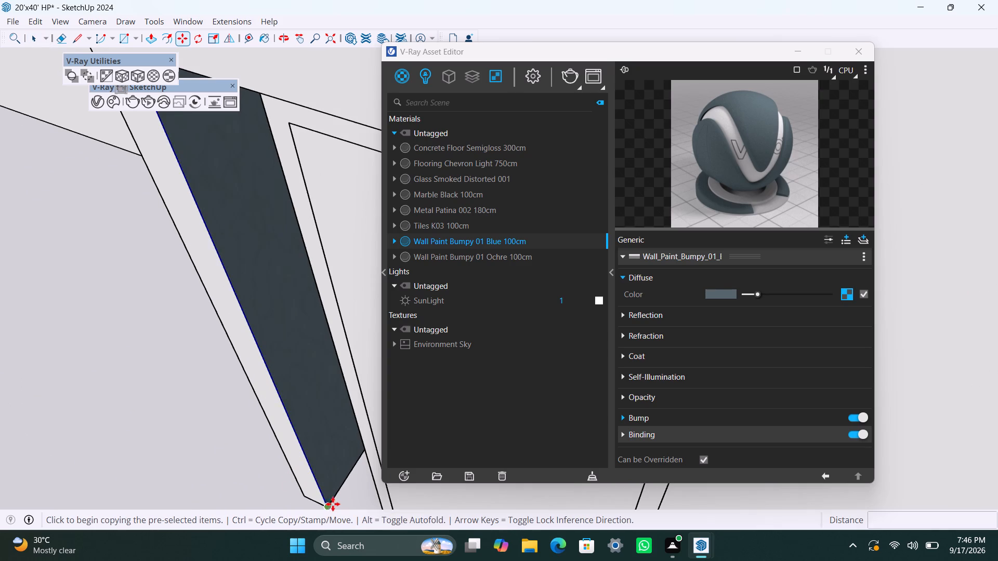
pyautogui.write('4.5"')
pyautogui.press('Return')
pyautogui.press('space')
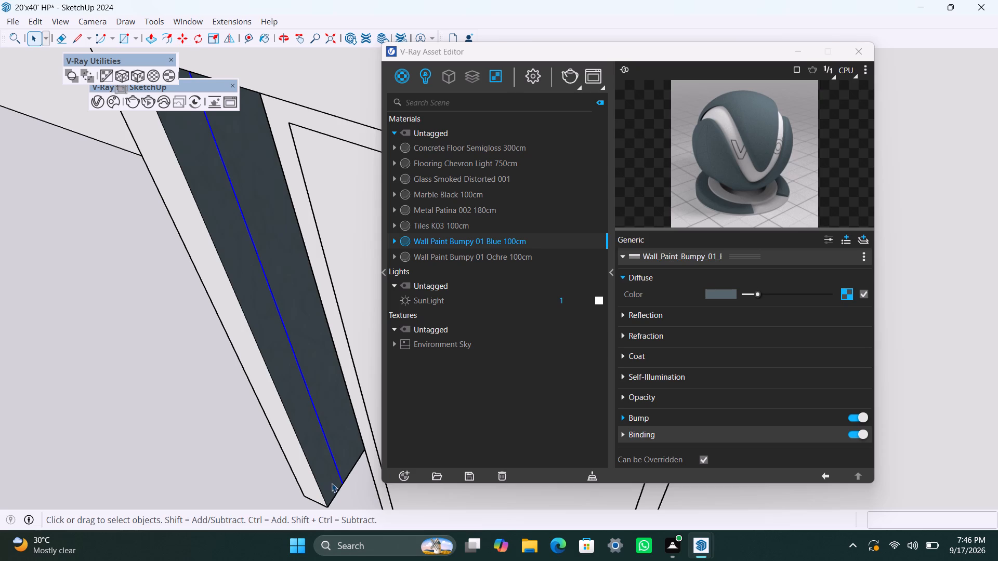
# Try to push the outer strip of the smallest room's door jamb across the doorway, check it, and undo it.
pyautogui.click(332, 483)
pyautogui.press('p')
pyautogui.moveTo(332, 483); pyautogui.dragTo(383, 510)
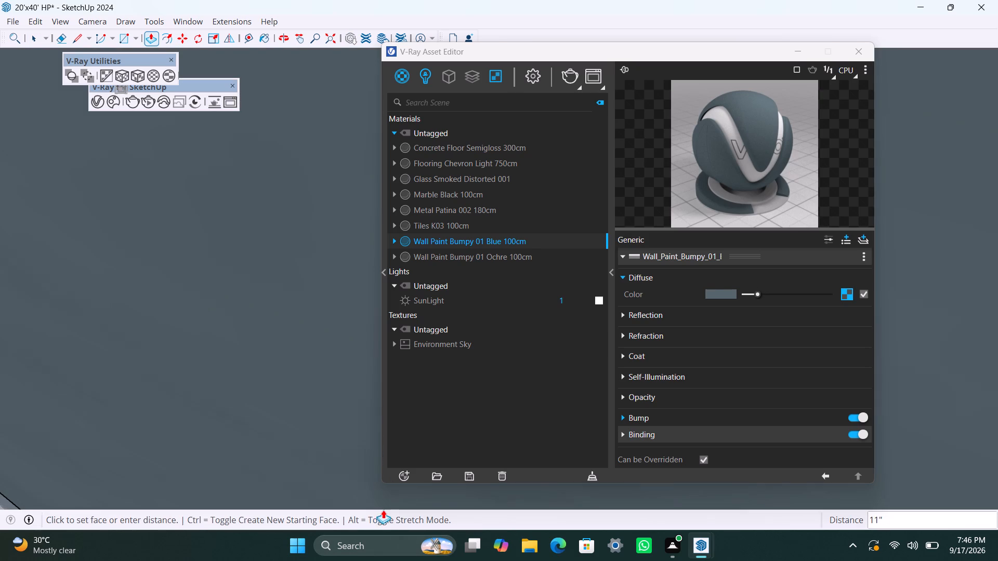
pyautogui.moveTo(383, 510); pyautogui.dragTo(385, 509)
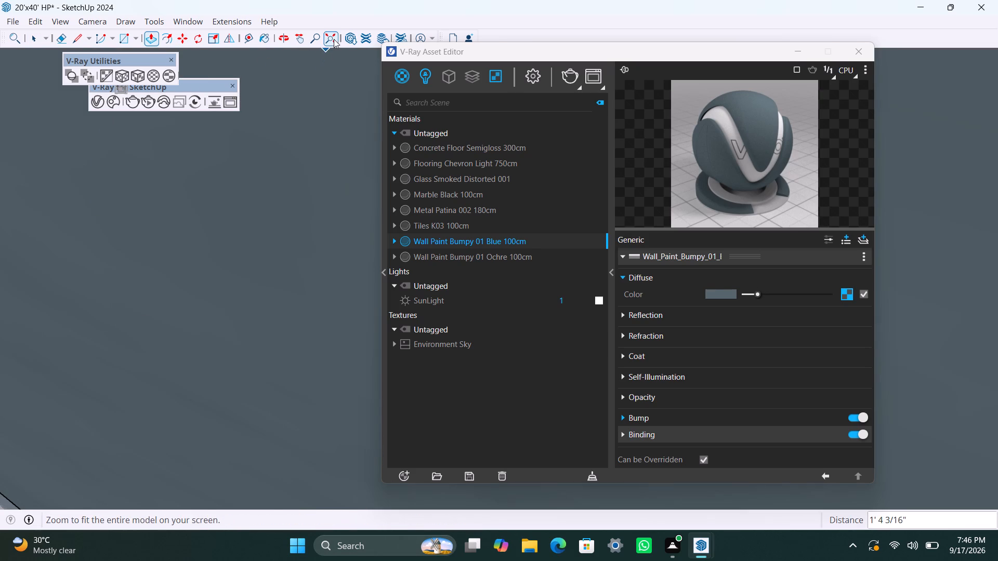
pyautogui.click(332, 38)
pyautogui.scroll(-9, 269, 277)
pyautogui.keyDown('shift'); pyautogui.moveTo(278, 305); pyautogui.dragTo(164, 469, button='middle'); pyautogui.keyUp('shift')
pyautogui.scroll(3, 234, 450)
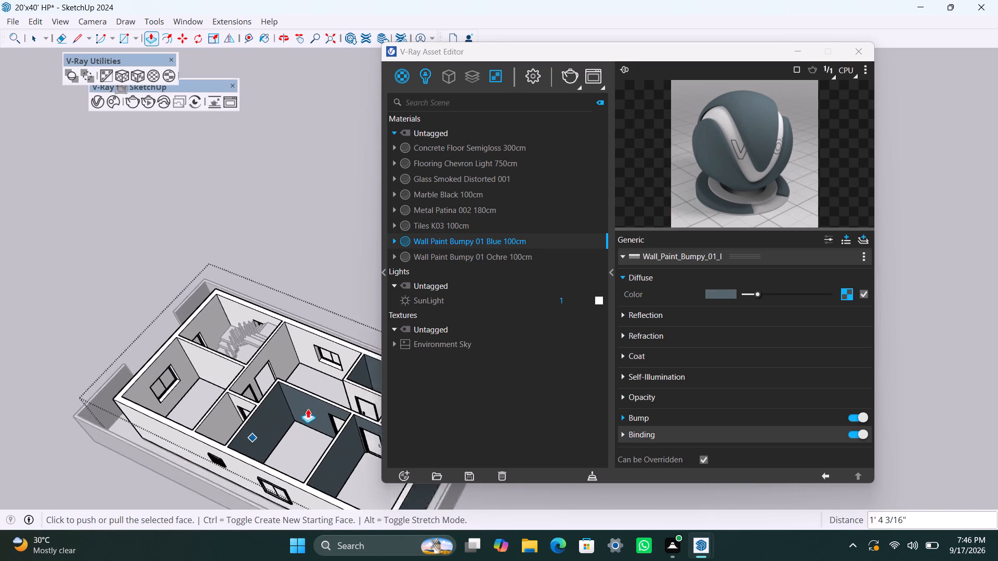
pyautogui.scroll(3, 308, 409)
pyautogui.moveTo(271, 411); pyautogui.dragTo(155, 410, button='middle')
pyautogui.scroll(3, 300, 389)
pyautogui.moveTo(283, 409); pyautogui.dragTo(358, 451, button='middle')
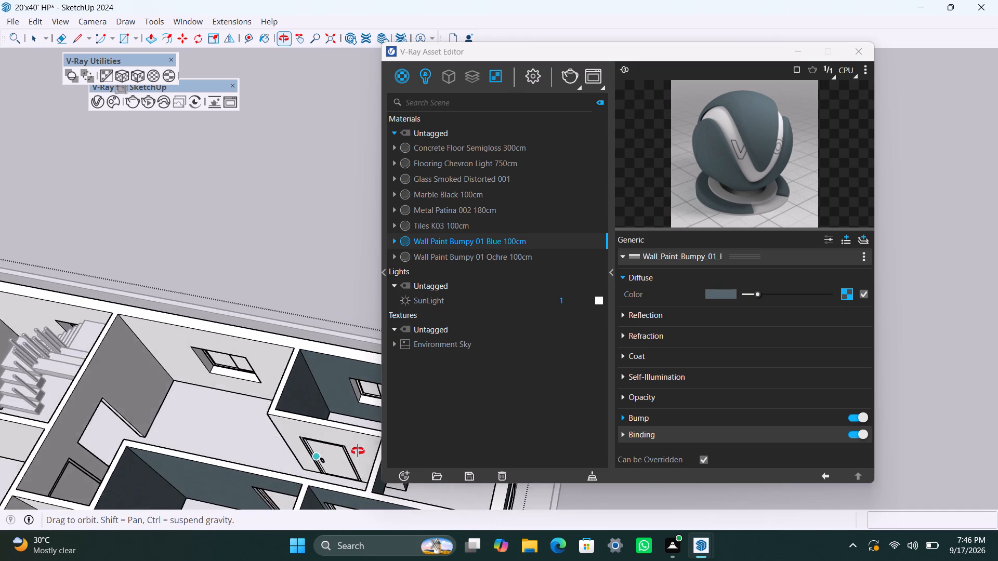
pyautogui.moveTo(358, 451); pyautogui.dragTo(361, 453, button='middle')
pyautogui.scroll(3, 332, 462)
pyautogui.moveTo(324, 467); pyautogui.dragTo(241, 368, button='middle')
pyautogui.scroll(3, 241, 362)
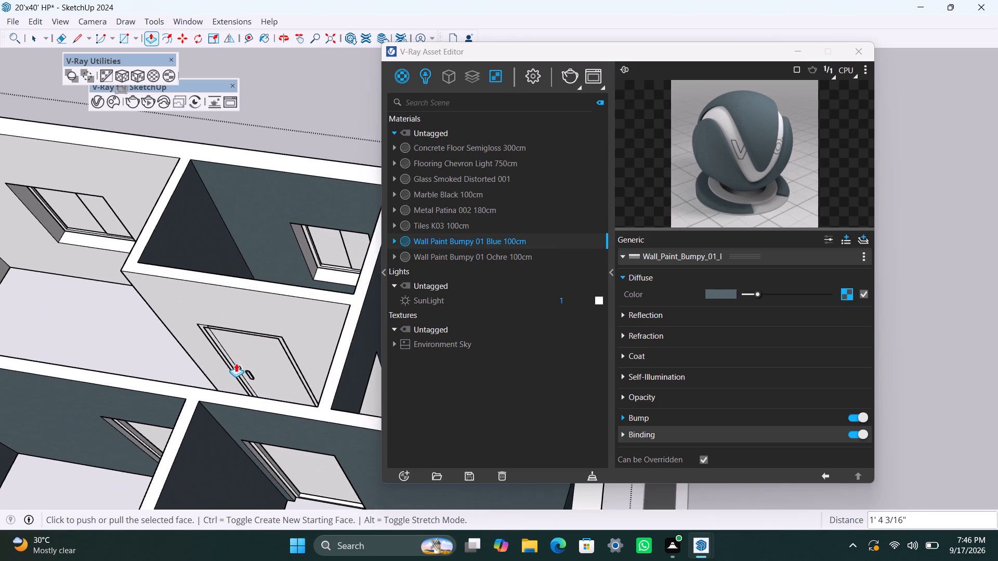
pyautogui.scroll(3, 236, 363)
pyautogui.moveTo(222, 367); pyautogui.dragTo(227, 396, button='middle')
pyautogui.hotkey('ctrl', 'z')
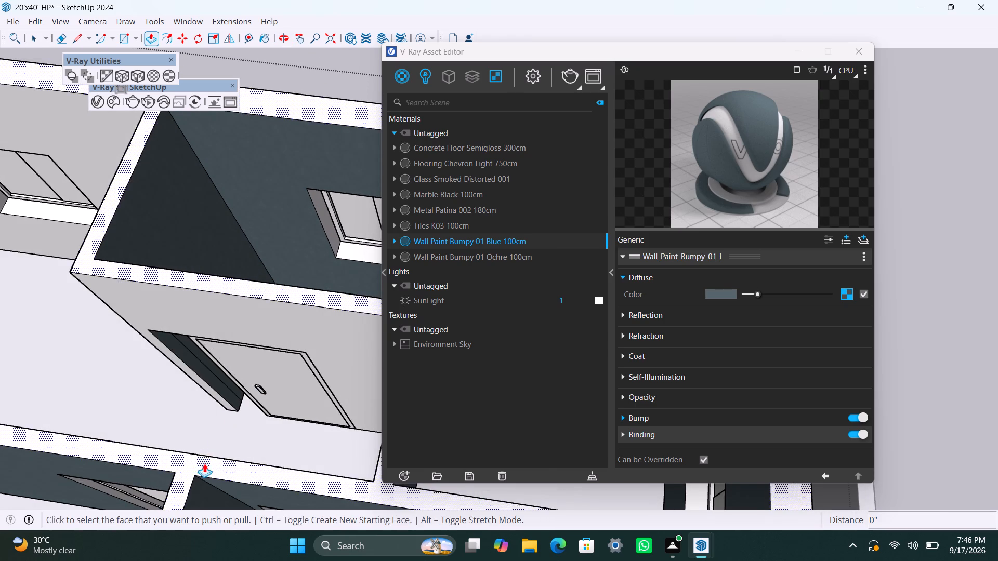
# Pull the outer strip of the smallest room's door jamb 1' 1 15/16" to meet the door frame's lower endpoint.
pyautogui.scroll(3, 201, 478)
pyautogui.moveTo(243, 389); pyautogui.dragTo(281, 407)
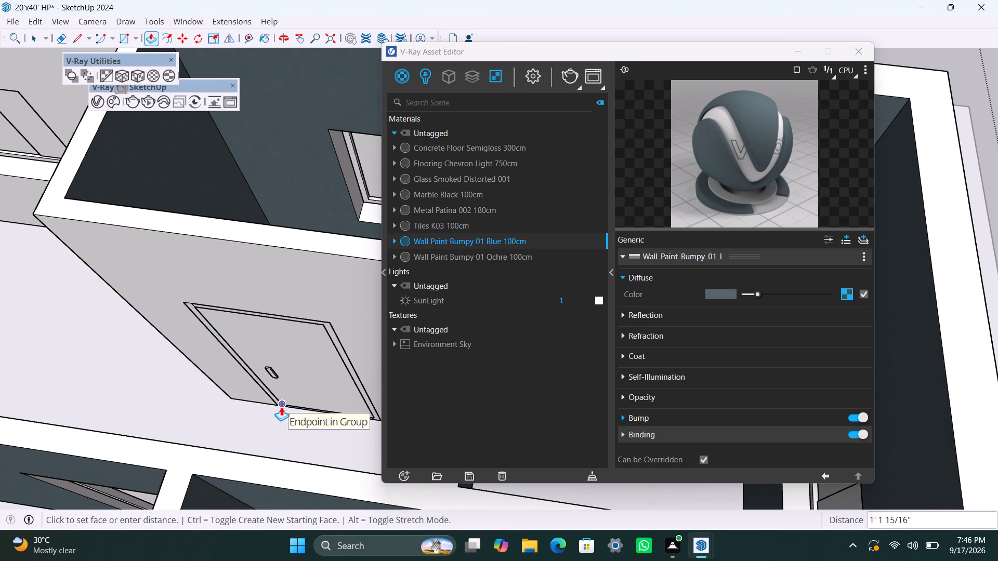
pyautogui.moveTo(281, 407); pyautogui.dragTo(282, 407)
pyautogui.press('space')
# Examine the wall and frame edges at the upper corner of the smallest room's doorway, selecting them one by one.
pyautogui.scroll(4, 217, 325)
pyautogui.moveTo(212, 306); pyautogui.dragTo(219, 283, button='middle')
pyautogui.scroll(2, 181, 264)
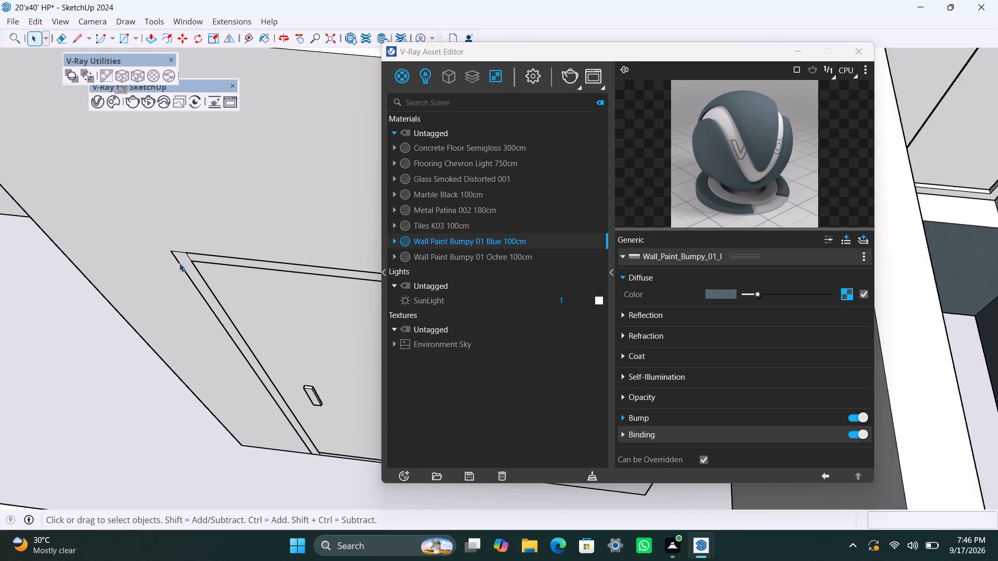
pyautogui.scroll(5, 179, 263)
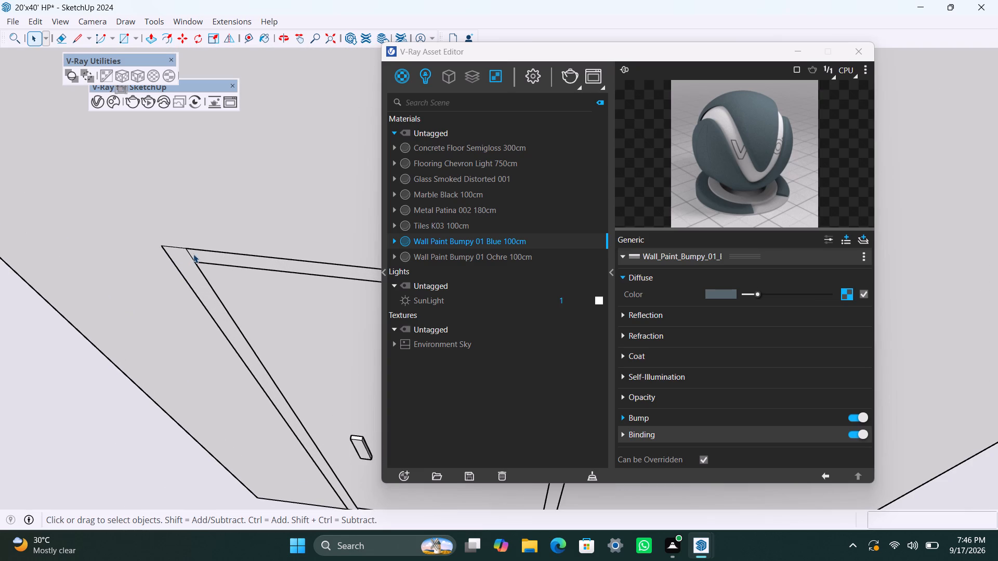
pyautogui.click(191, 258)
pyautogui.tripleClick(191, 258)
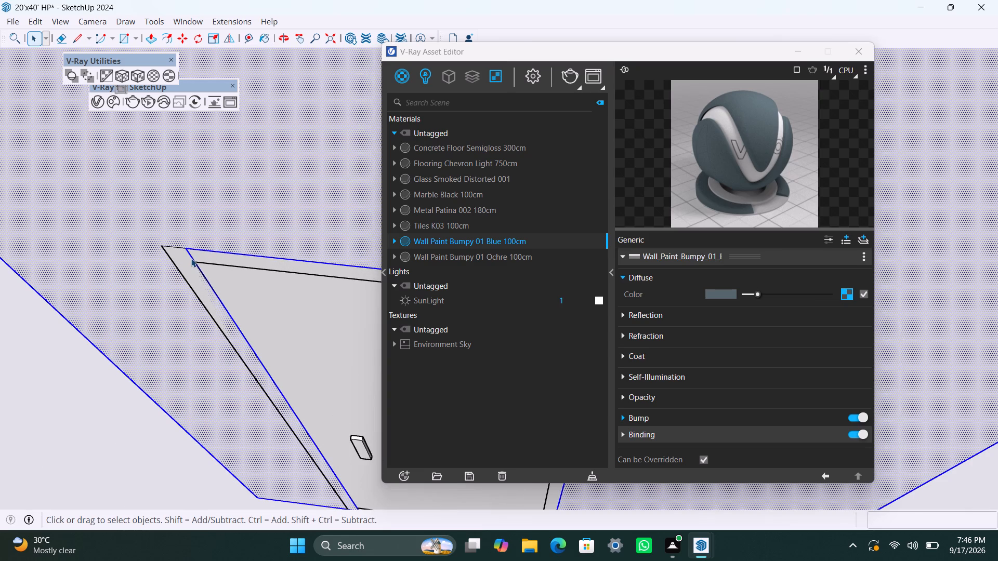
pyautogui.doubleClick(191, 259)
pyautogui.scroll(3, 190, 259)
pyautogui.click(190, 259)
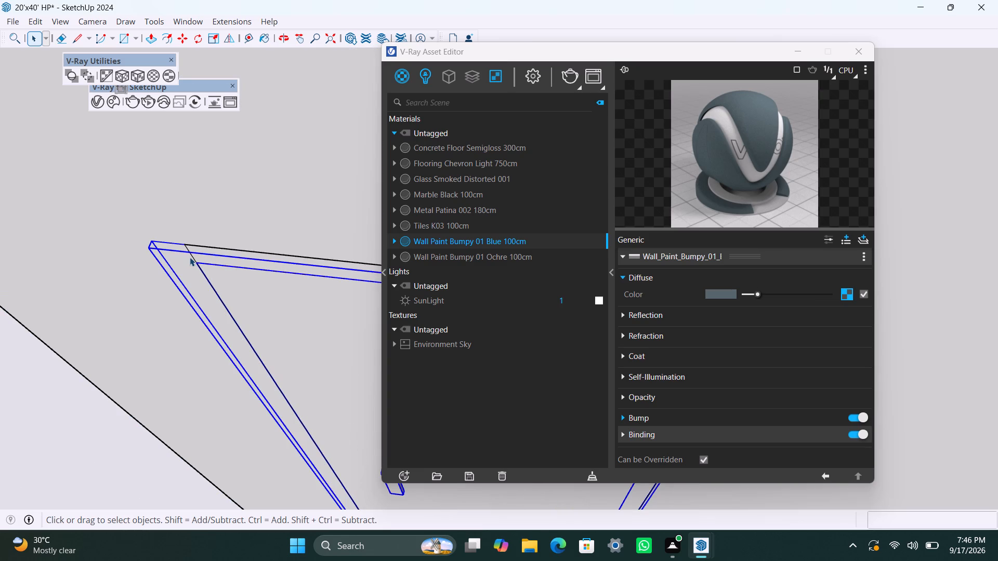
pyautogui.click(190, 256)
pyautogui.scroll(1, 190, 256)
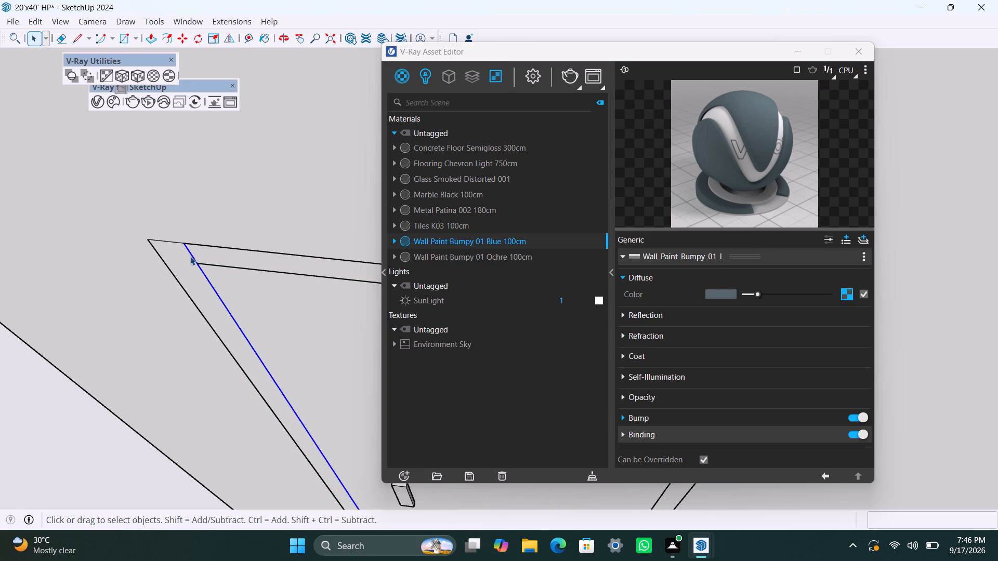
pyautogui.click(190, 256)
pyautogui.scroll(-7, 187, 253)
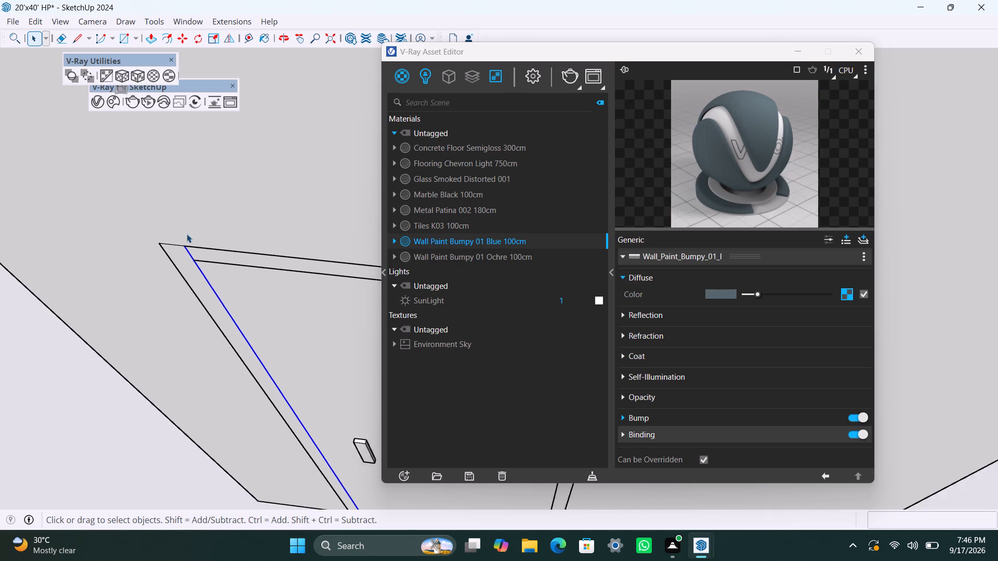
pyautogui.scroll(-18, 187, 234)
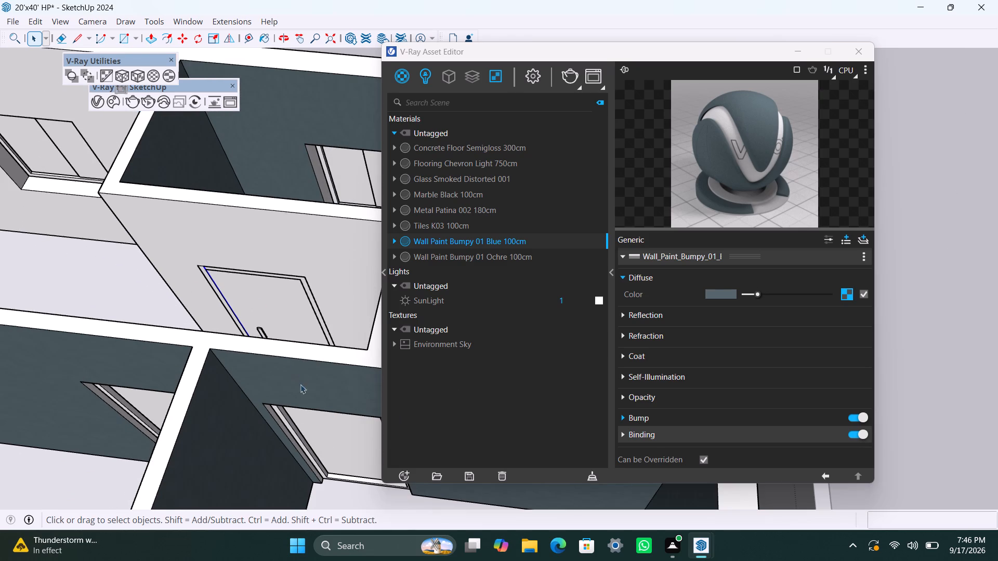
# Run the FixIt 101 clean-up on the house's wall group.
pyautogui.scroll(-12, 300, 373)
pyautogui.click(259, 164)
pyautogui.scroll(-6, 216, 313)
pyautogui.moveTo(196, 398); pyautogui.dragTo(272, 347, button='middle')
pyautogui.click(253, 362)
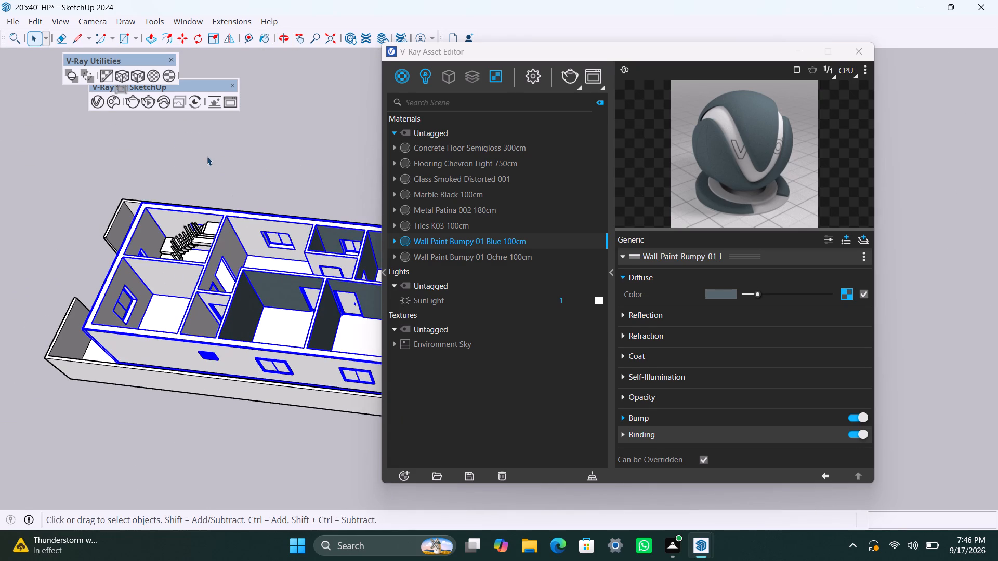
pyautogui.rightClick(260, 242)
pyautogui.click(297, 305)
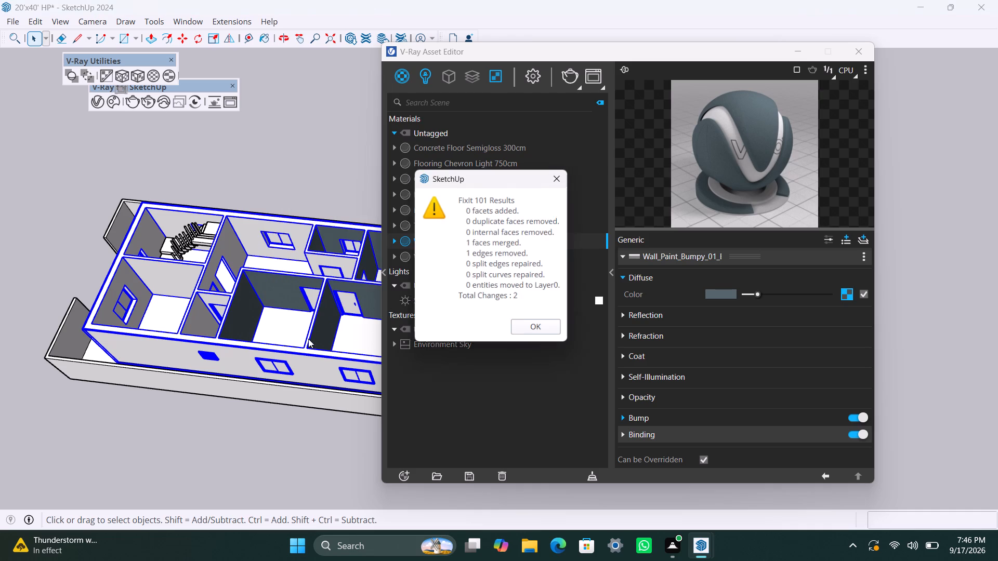
pyautogui.click(545, 337)
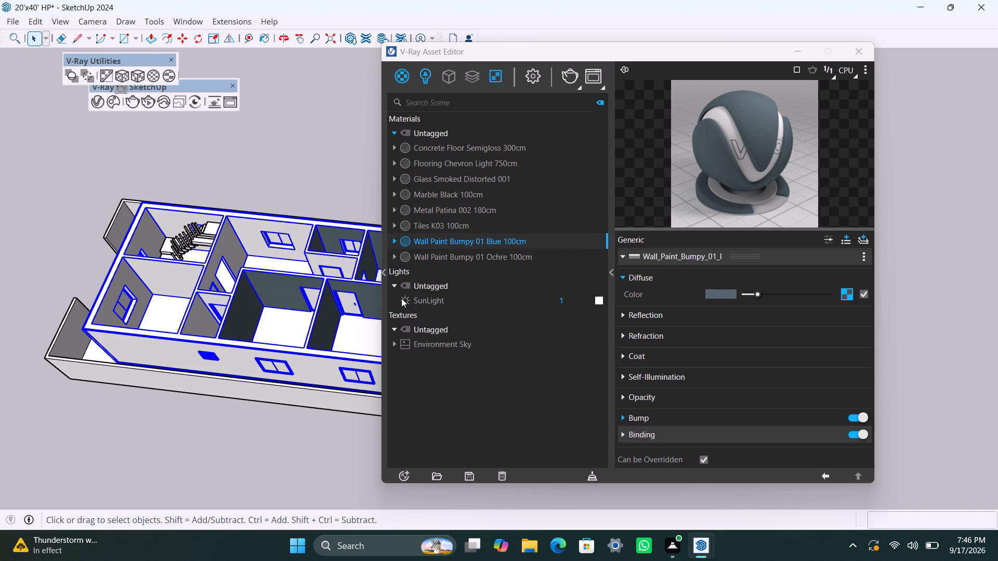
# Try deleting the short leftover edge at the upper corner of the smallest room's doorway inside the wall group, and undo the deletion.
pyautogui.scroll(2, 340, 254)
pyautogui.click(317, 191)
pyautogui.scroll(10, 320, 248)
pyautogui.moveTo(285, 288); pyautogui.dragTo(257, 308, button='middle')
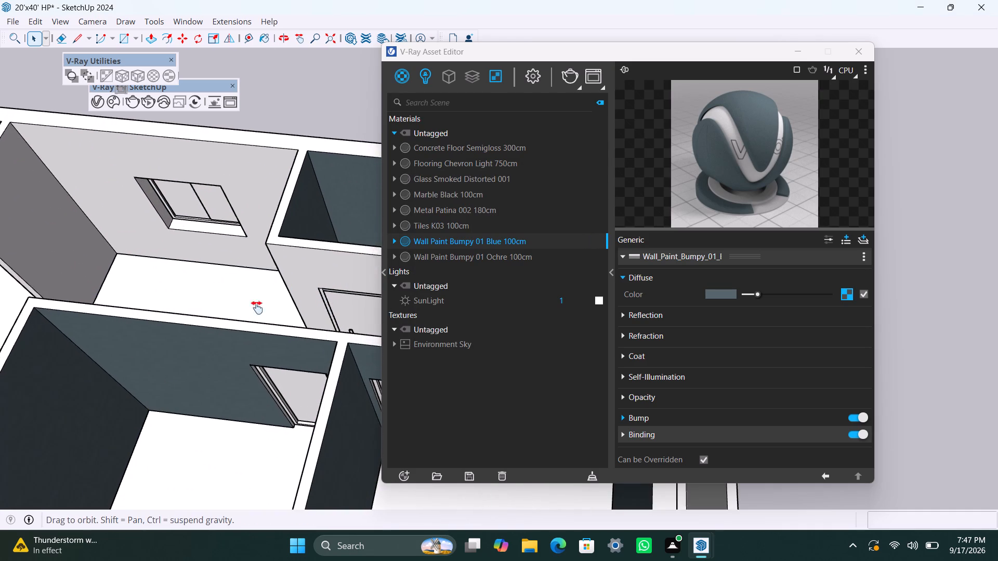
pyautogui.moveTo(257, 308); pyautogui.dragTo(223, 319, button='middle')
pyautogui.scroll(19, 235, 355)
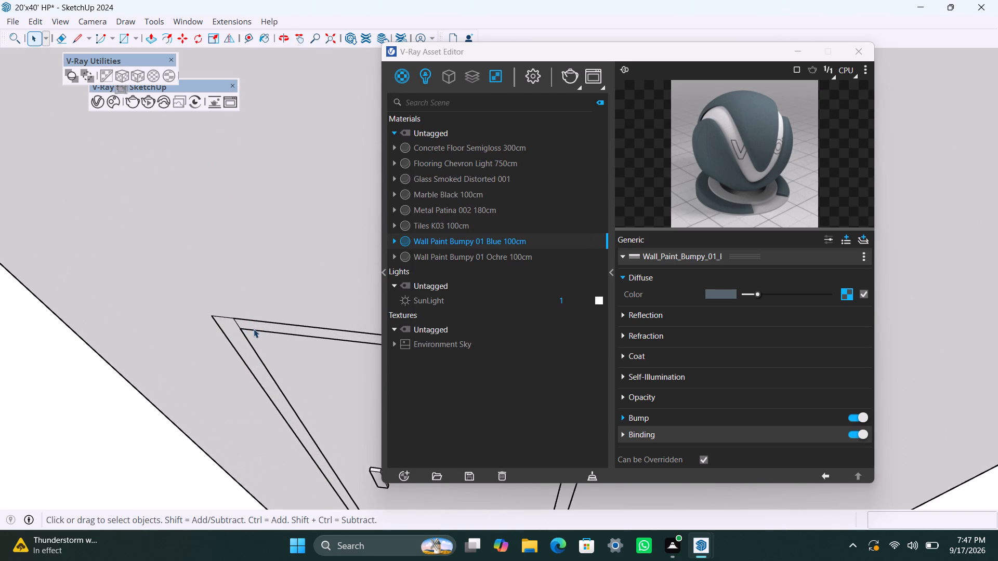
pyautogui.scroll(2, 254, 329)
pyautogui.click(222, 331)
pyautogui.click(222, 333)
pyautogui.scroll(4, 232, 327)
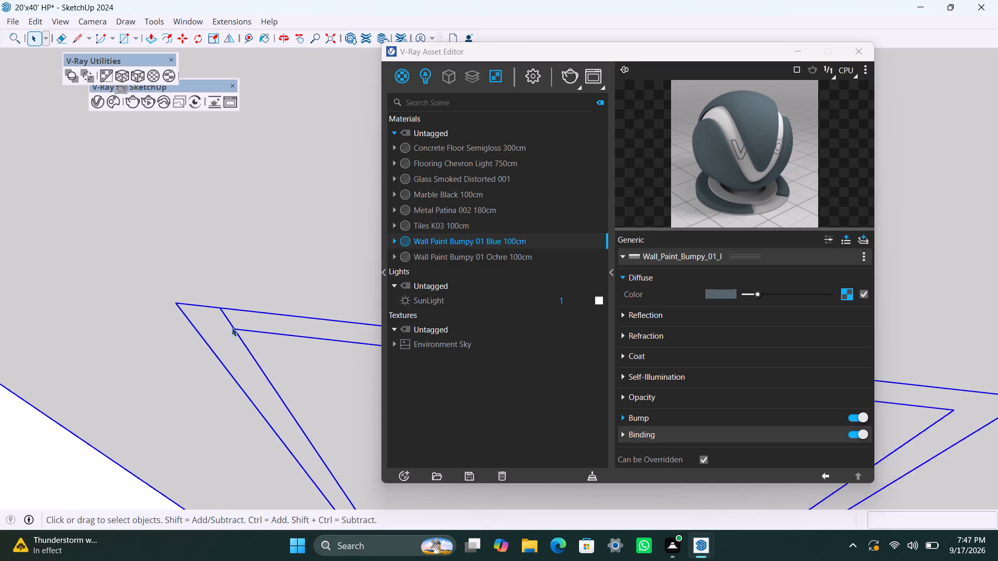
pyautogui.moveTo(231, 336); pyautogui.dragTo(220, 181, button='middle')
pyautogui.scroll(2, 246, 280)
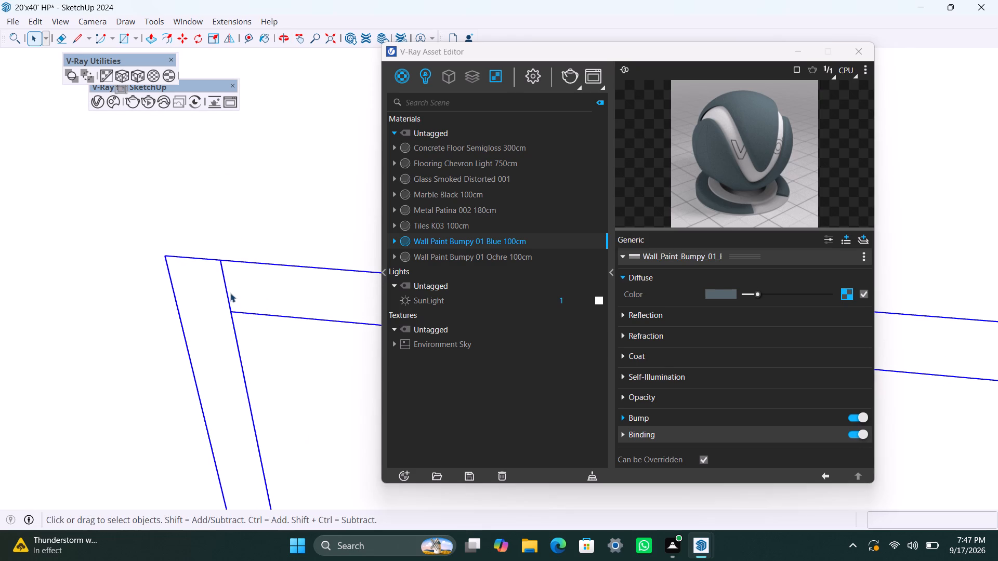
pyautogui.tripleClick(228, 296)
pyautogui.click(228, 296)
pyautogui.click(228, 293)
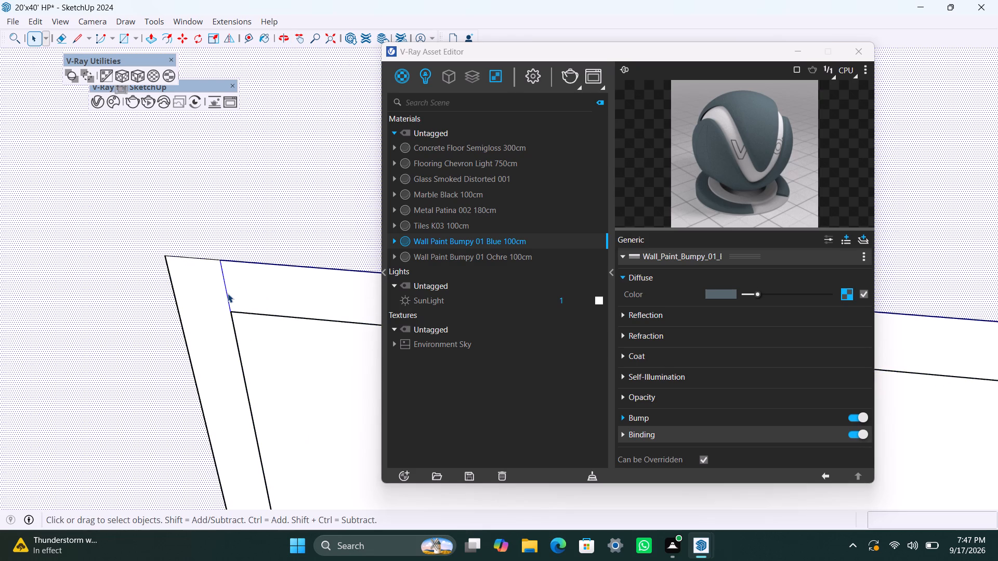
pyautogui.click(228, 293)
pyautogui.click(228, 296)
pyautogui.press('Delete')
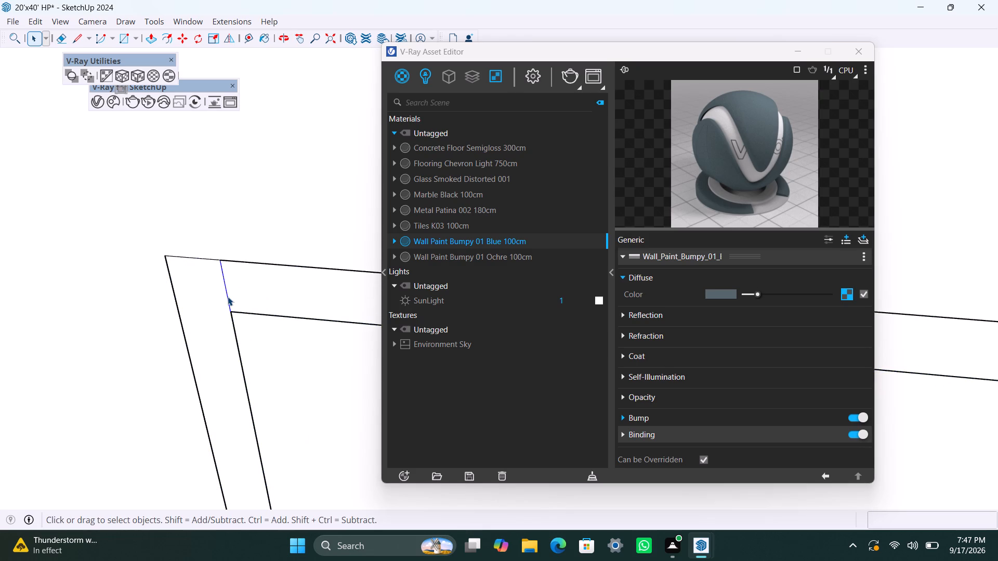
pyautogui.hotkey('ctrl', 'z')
# Reopen the house wall group and apply Wall Paint Bumpy 01 Blue 100cm to the hall-side face of the smallest room's door wall.
pyautogui.scroll(-6, 232, 284)
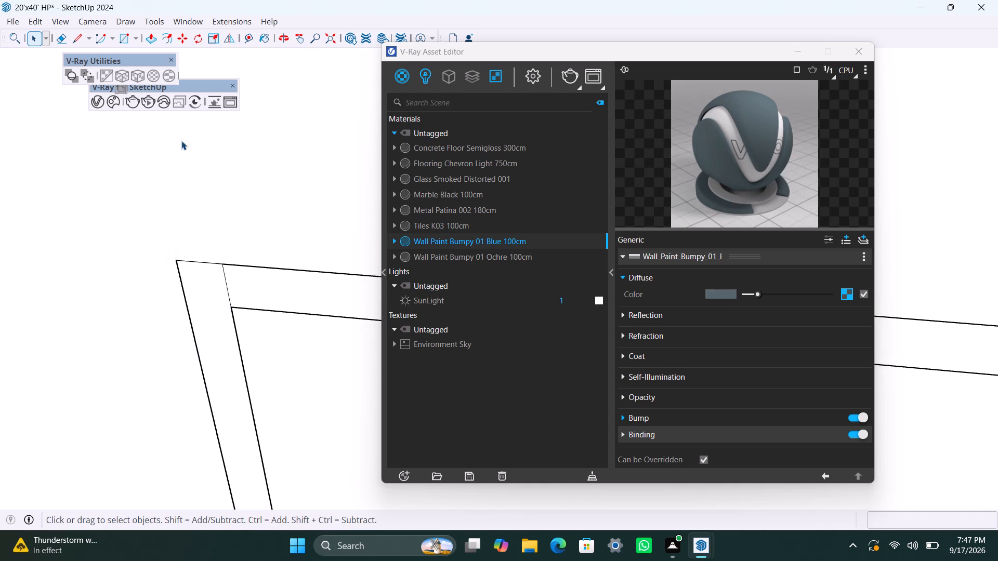
pyautogui.scroll(-20, 181, 141)
pyautogui.scroll(-1, 181, 141)
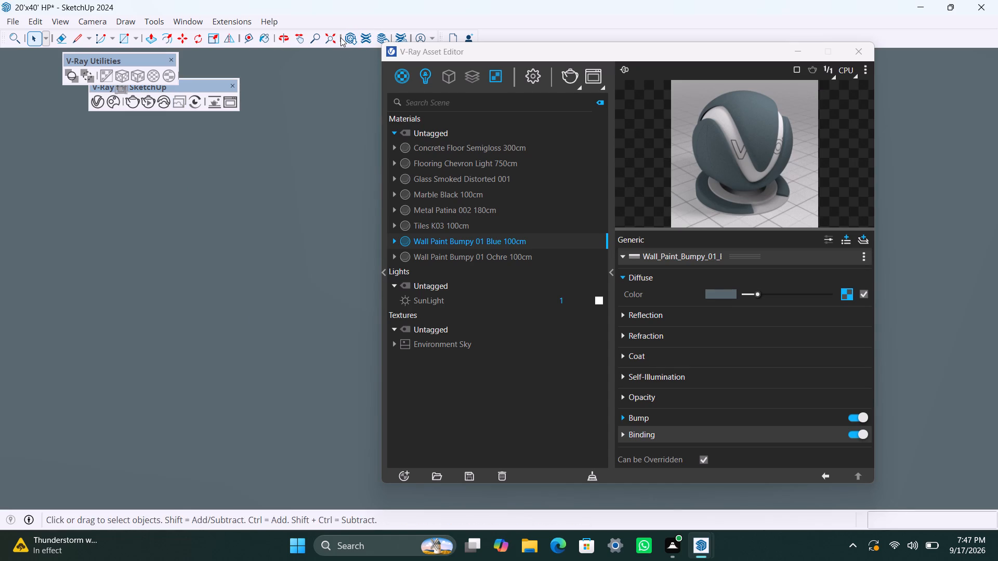
pyautogui.click(333, 38)
pyautogui.scroll(-10, 288, 245)
pyautogui.moveTo(237, 336); pyautogui.dragTo(217, 428, button='middle')
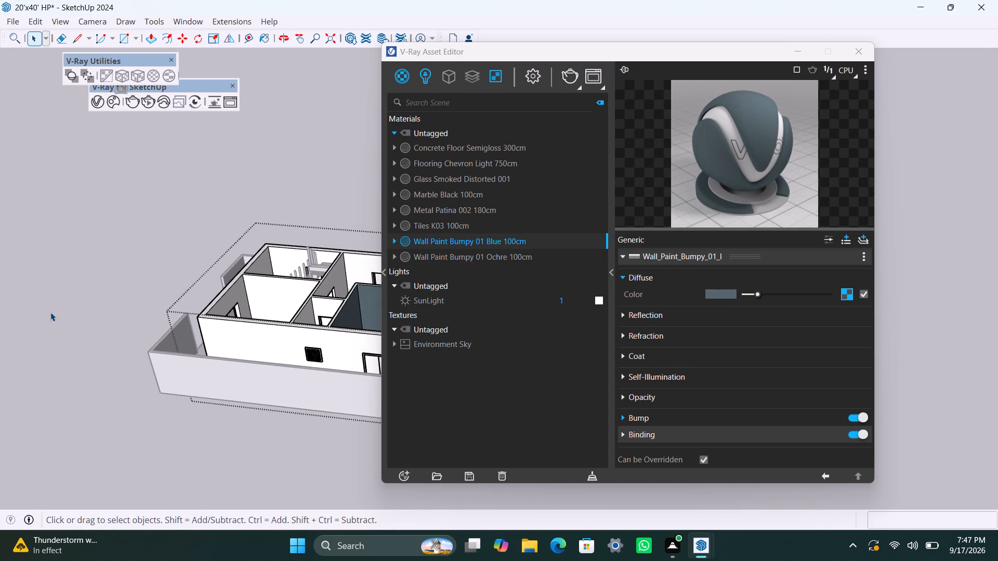
pyautogui.click(50, 312)
pyautogui.scroll(1, 169, 369)
pyautogui.scroll(-4, 210, 298)
pyautogui.moveTo(308, 290); pyautogui.dragTo(145, 346, button='middle')
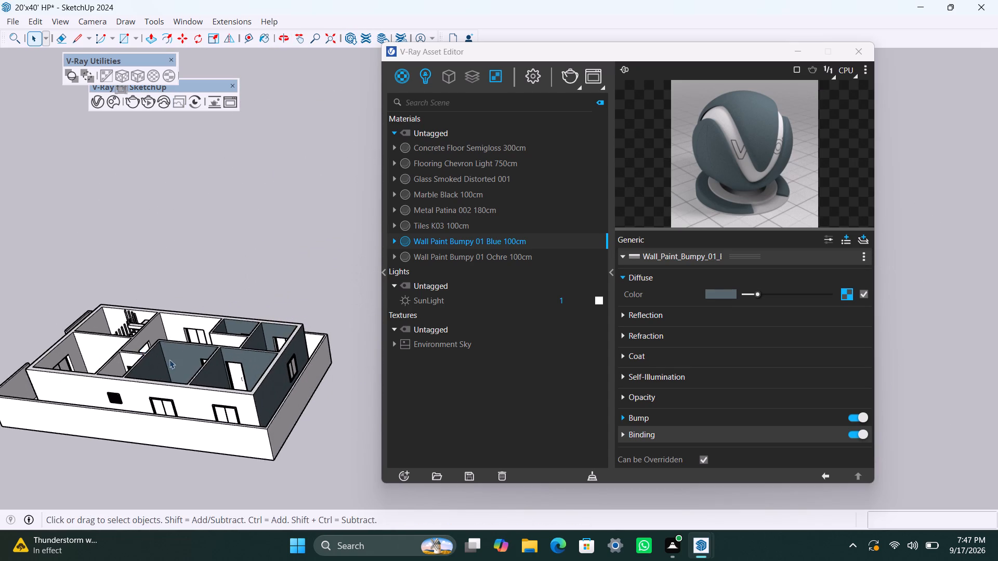
pyautogui.scroll(2, 169, 359)
pyautogui.moveTo(182, 386); pyautogui.dragTo(259, 433, button='middle')
pyautogui.scroll(8, 268, 423)
pyautogui.moveTo(282, 423); pyautogui.dragTo(323, 477, button='middle')
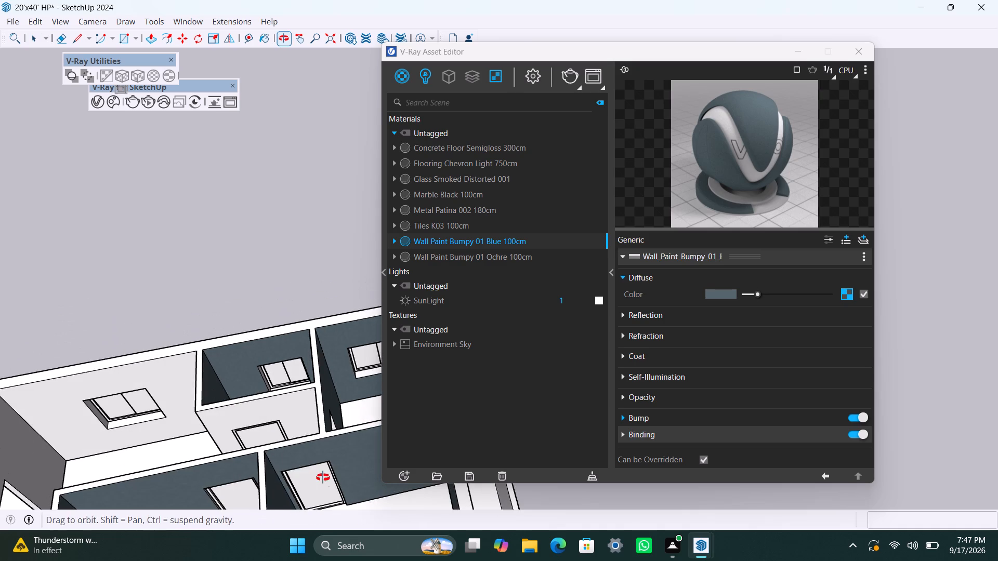
pyautogui.moveTo(323, 477); pyautogui.dragTo(322, 477, button='middle')
pyautogui.scroll(-3, 301, 460)
pyautogui.keyDown('shift'); pyautogui.moveTo(293, 442); pyautogui.dragTo(314, 404, button='middle'); pyautogui.keyUp('shift')
pyautogui.scroll(4, 315, 394)
pyautogui.tripleClick(317, 389)
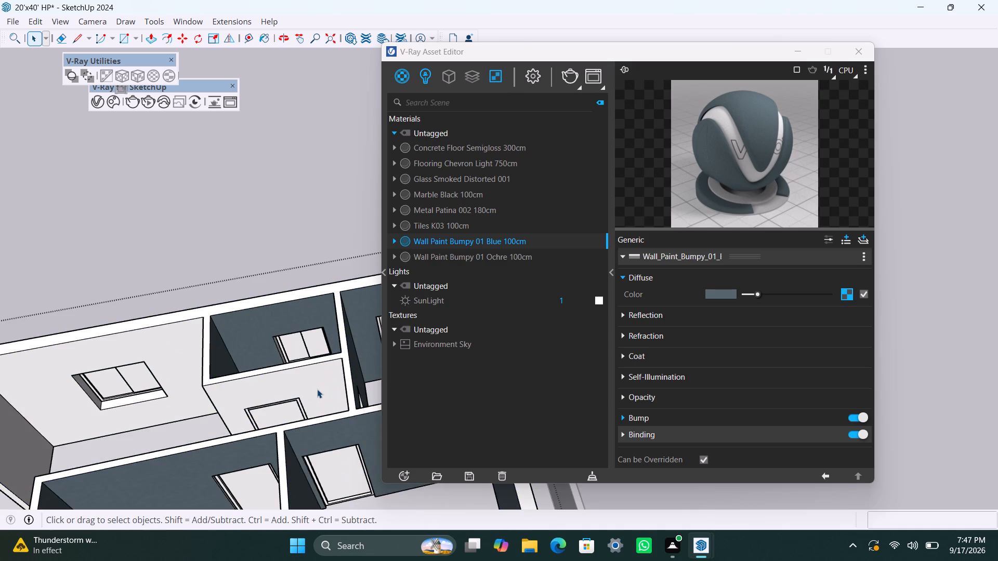
pyautogui.scroll(3, 316, 389)
pyautogui.click(297, 386)
pyautogui.rightClick(451, 242)
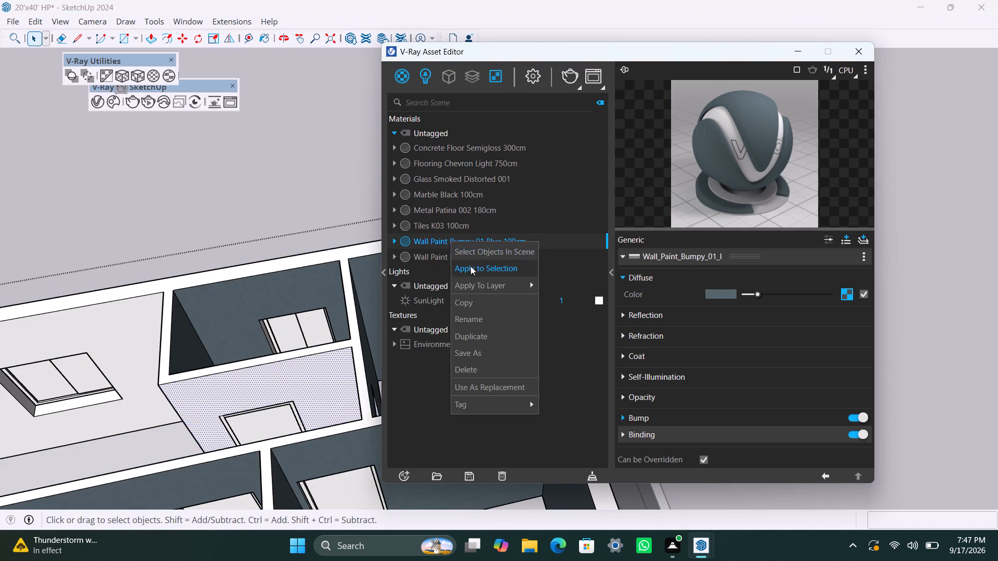
pyautogui.click(470, 266)
# Fit a cubic texture projection to the newly painted hall-side face of the smallest room's door wall.
pyautogui.scroll(4, 173, 358)
pyautogui.moveTo(226, 410); pyautogui.dragTo(260, 463, button='middle')
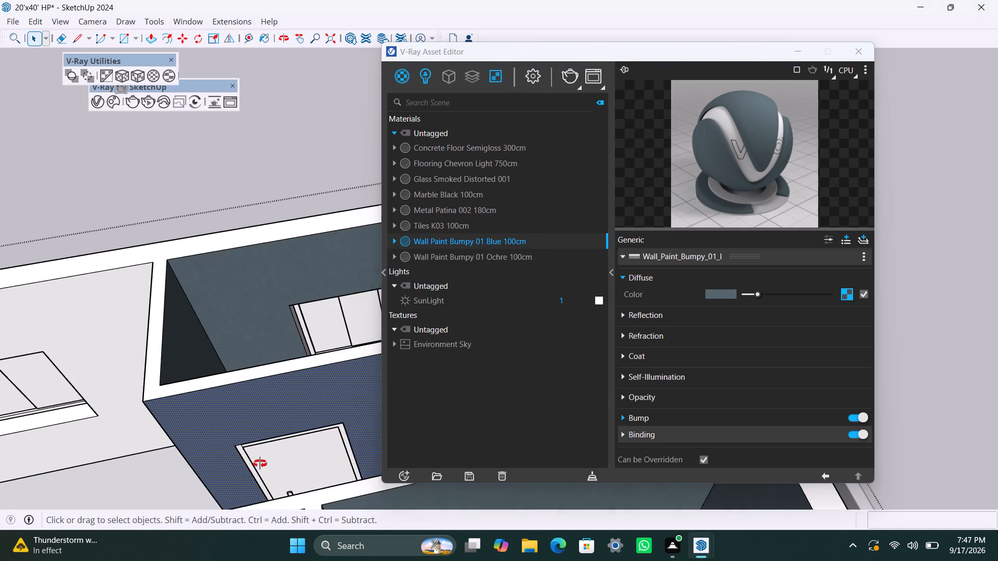
pyautogui.moveTo(260, 463); pyautogui.dragTo(275, 494, button='middle')
pyautogui.scroll(-4, 269, 482)
pyautogui.keyDown('shift'); pyautogui.moveTo(282, 475); pyautogui.dragTo(186, 215, button='middle'); pyautogui.keyUp('shift')
pyautogui.scroll(2, 203, 197)
pyautogui.moveTo(217, 201); pyautogui.dragTo(270, 311, button='middle')
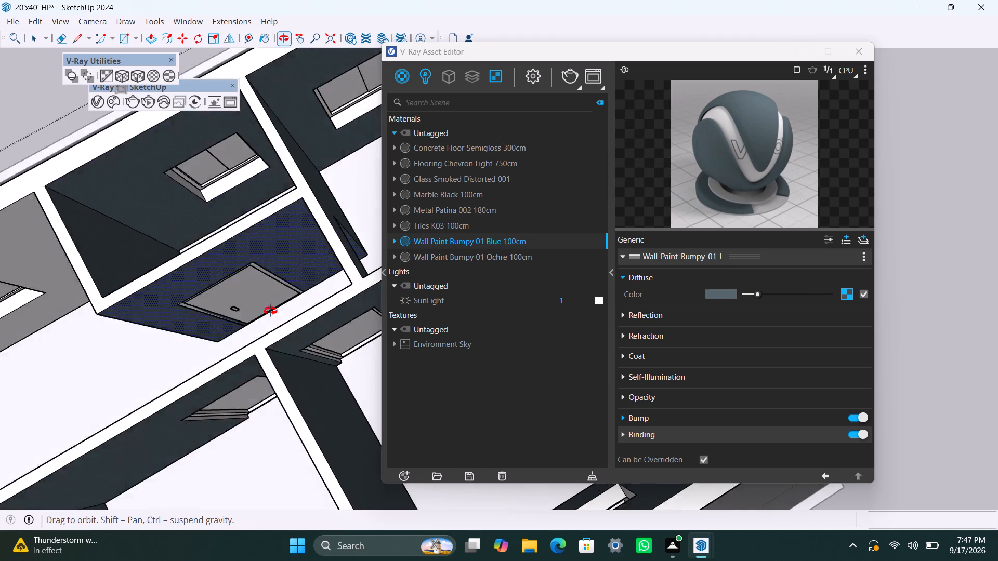
pyautogui.moveTo(270, 311); pyautogui.dragTo(433, 215, button='middle')
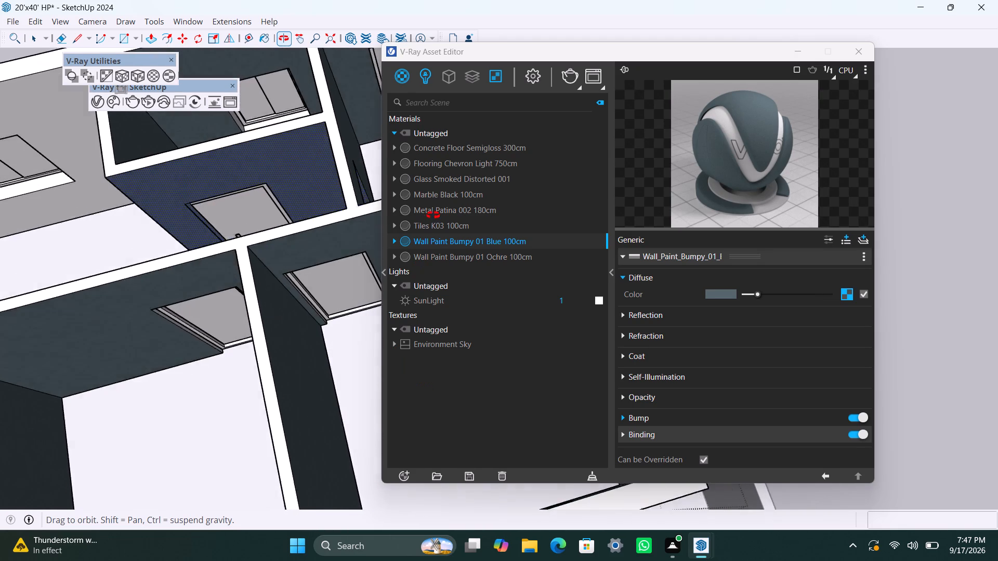
pyautogui.moveTo(433, 215); pyautogui.dragTo(438, 224, button='middle')
pyautogui.scroll(-5, 320, 246)
pyautogui.keyDown('shift'); pyautogui.moveTo(249, 286); pyautogui.dragTo(393, 249, button='middle'); pyautogui.keyUp('shift')
pyautogui.scroll(3, 345, 197)
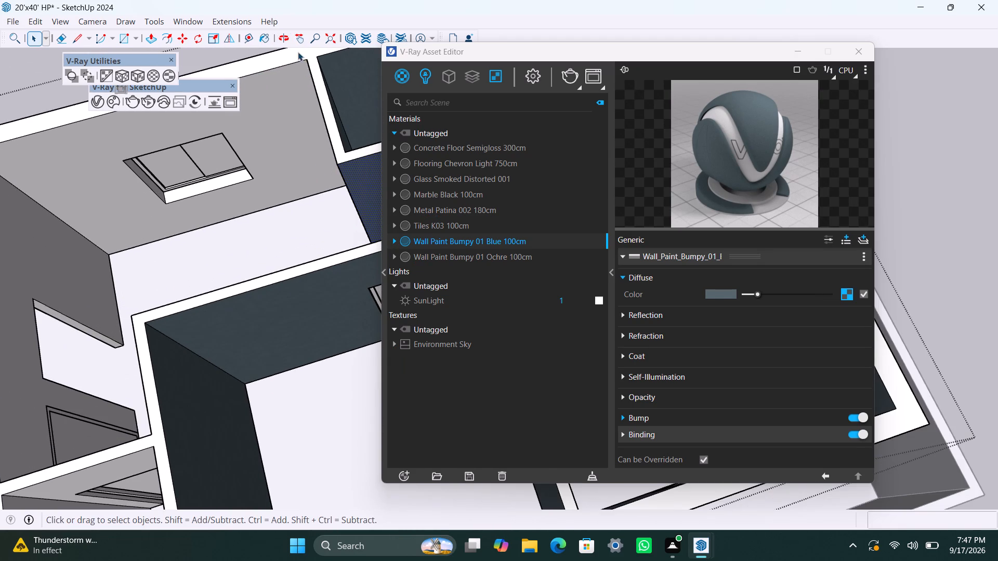
pyautogui.click(142, 73)
# Apply Wall Paint Bumpy 01 Blue 100cm to the hall's window wall and fit a cubic texture projection to it.
pyautogui.click(259, 121)
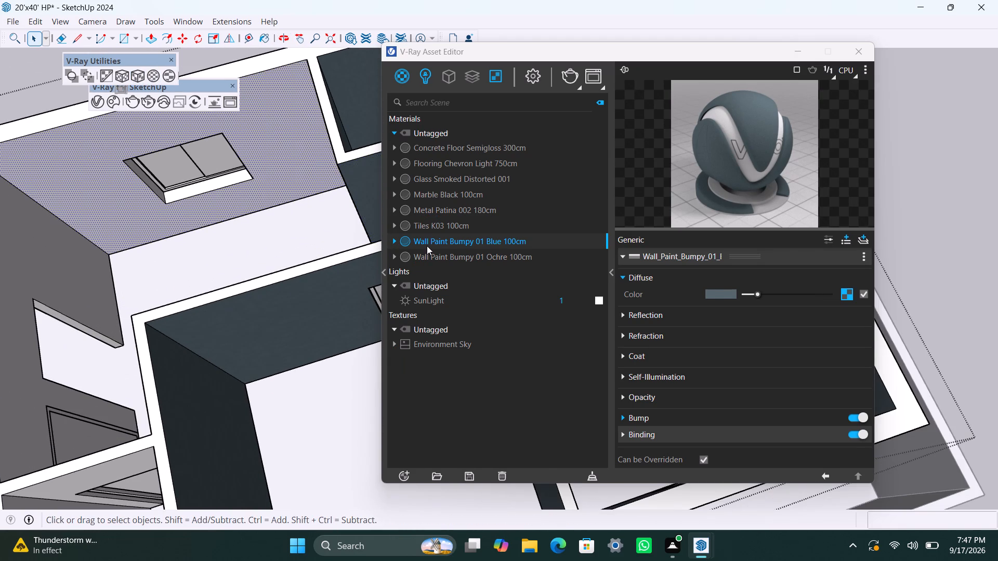
pyautogui.rightClick(427, 246)
pyautogui.click(442, 267)
pyautogui.click(137, 72)
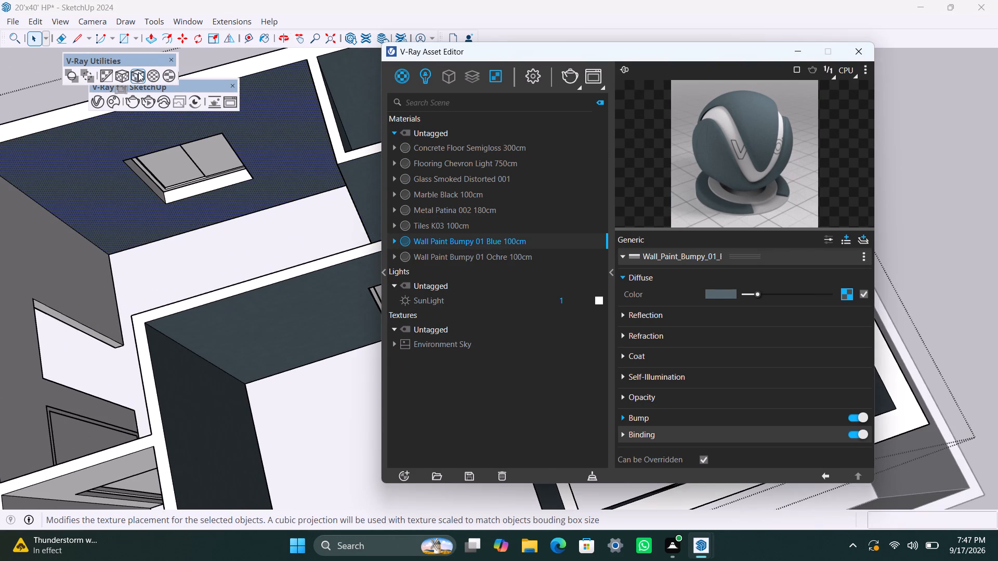
# Paint the adjoining hall wall beside the staircase room with Wall Paint Bumpy 01 Blue 100cm and fit a cubic projection.
pyautogui.click(100, 279)
pyautogui.scroll(-5, 240, 342)
pyautogui.keyDown('shift'); pyautogui.moveTo(113, 326); pyautogui.dragTo(175, 312, button='middle'); pyautogui.keyUp('shift')
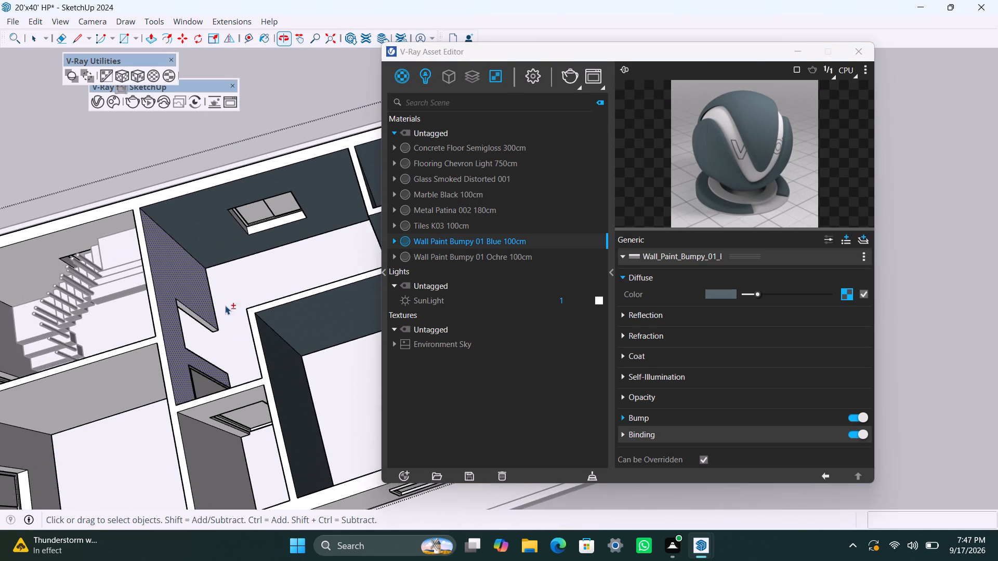
pyautogui.moveTo(465, 239); pyautogui.dragTo(466, 245, button='right')
pyautogui.click(501, 269)
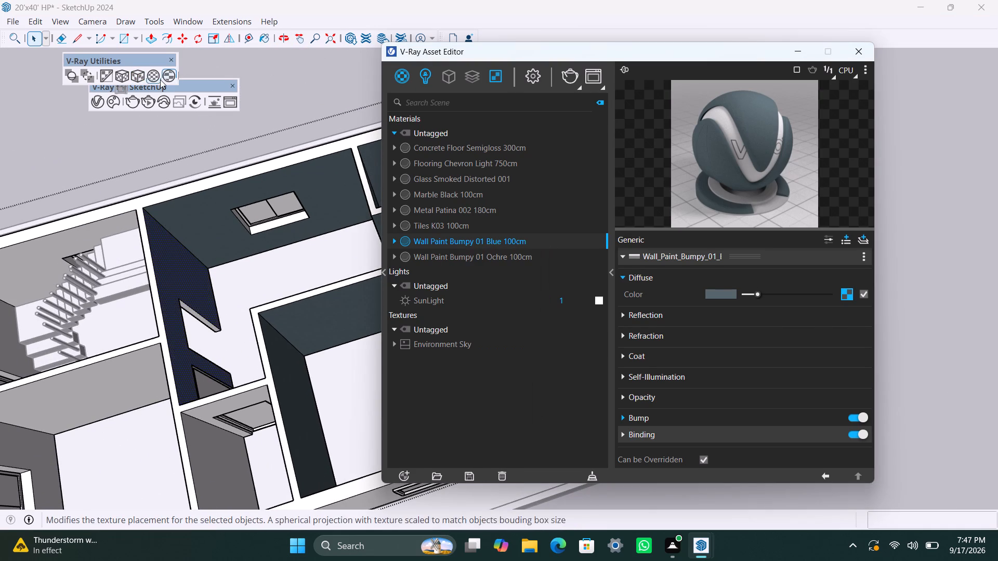
pyautogui.click(142, 78)
# In the small windowed room, apply Wall Paint Bumpy 01 Blue 100cm to the wall shared with the corner room, with fitted cubic projection.
pyautogui.scroll(-5, 215, 304)
pyautogui.moveTo(247, 371); pyautogui.dragTo(213, 315, button='middle')
pyautogui.scroll(2, 242, 295)
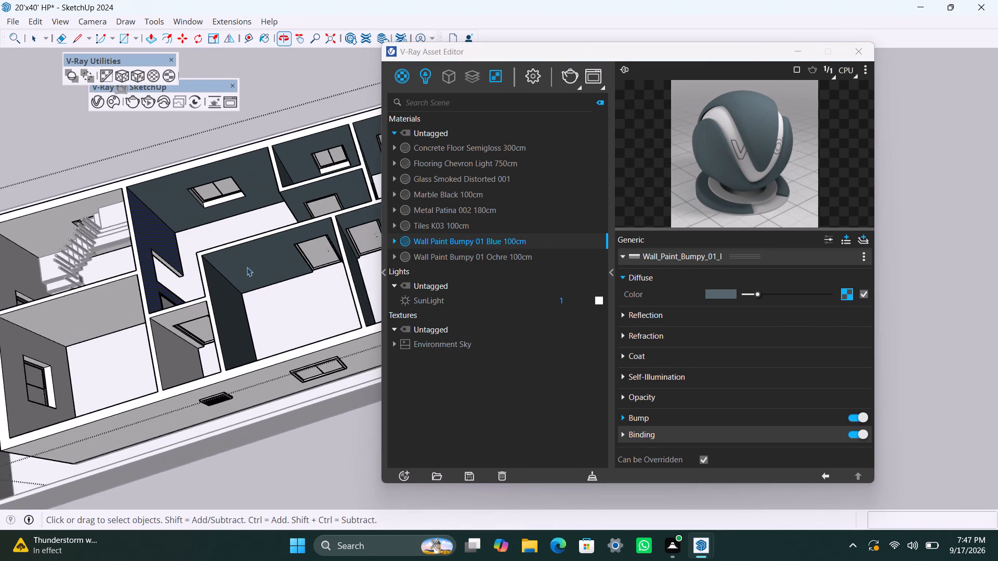
pyautogui.scroll(3, 249, 296)
pyautogui.moveTo(273, 320); pyautogui.dragTo(33, 286, button='middle')
pyautogui.scroll(3, 230, 195)
pyautogui.moveTo(311, 203); pyautogui.dragTo(243, 343, button='middle')
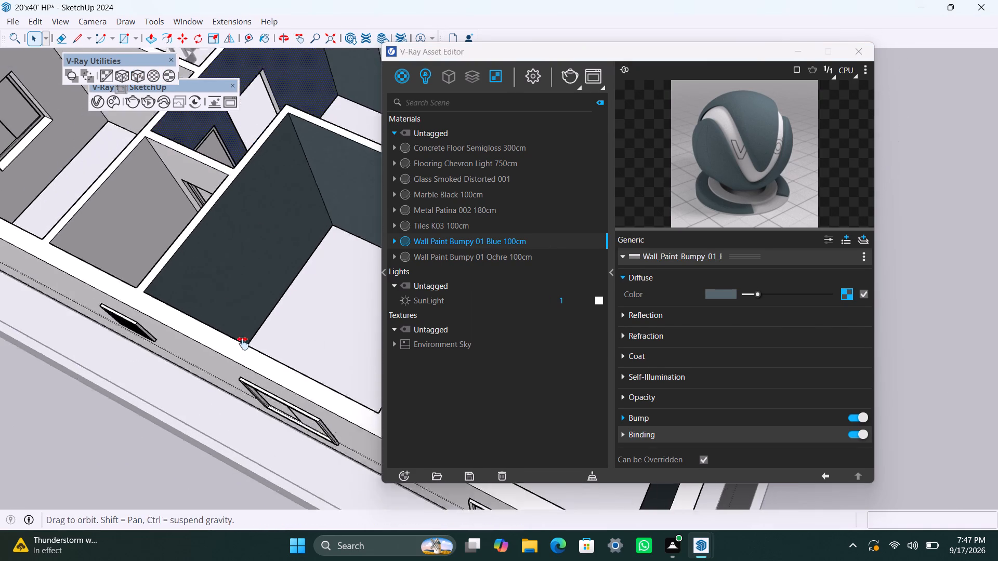
pyautogui.moveTo(243, 343); pyautogui.dragTo(200, 429, button='middle')
pyautogui.scroll(-12, 235, 398)
pyautogui.moveTo(279, 462); pyautogui.dragTo(0, 391, button='middle')
pyautogui.scroll(2, 292, 216)
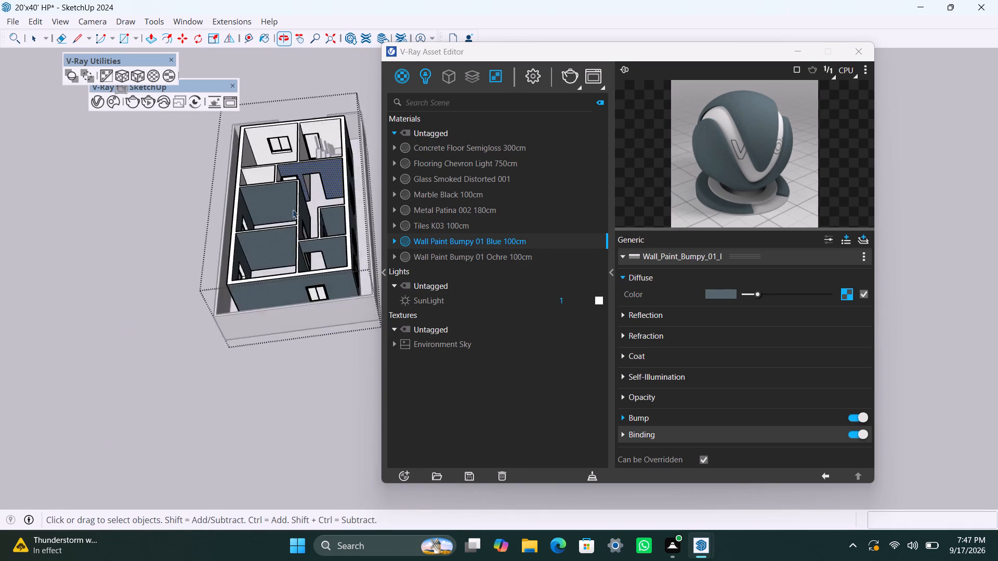
pyautogui.scroll(2, 293, 209)
pyautogui.moveTo(267, 201); pyautogui.dragTo(253, 344, button='middle')
pyautogui.scroll(7, 242, 325)
pyautogui.click(224, 298)
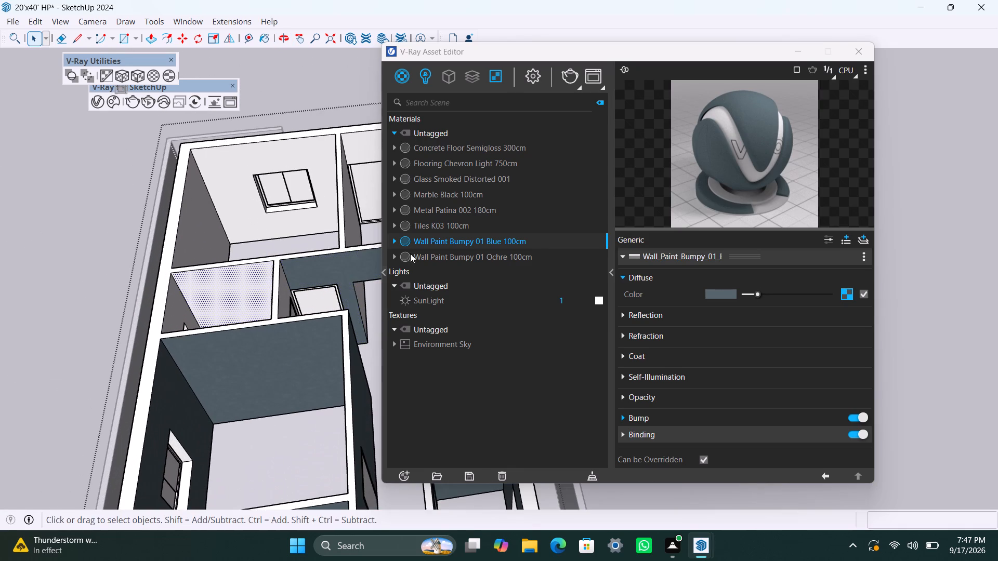
pyautogui.moveTo(443, 236); pyautogui.dragTo(442, 250, button='right')
pyautogui.click(464, 274)
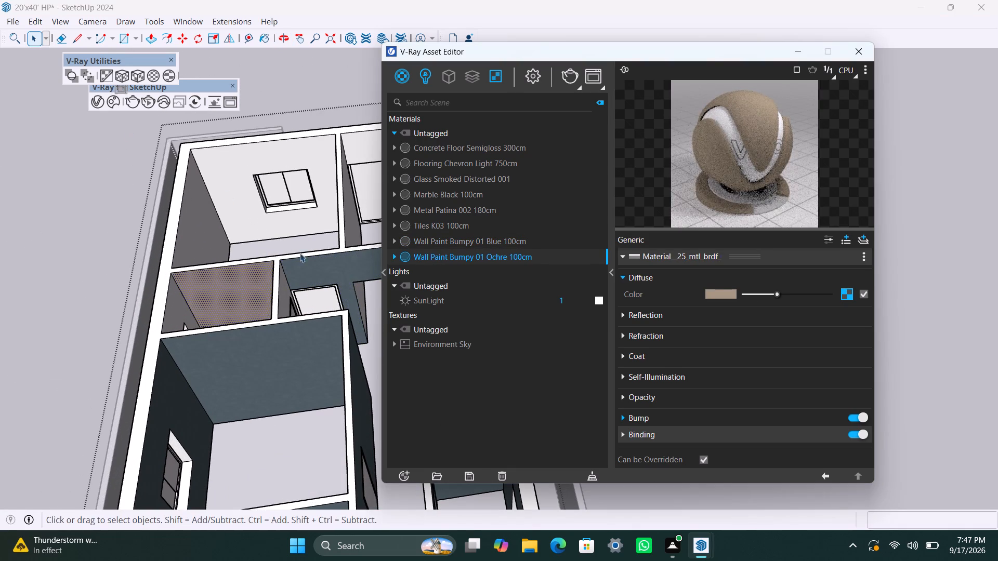
pyautogui.click(451, 245)
pyautogui.rightClick(450, 245)
pyautogui.click(478, 276)
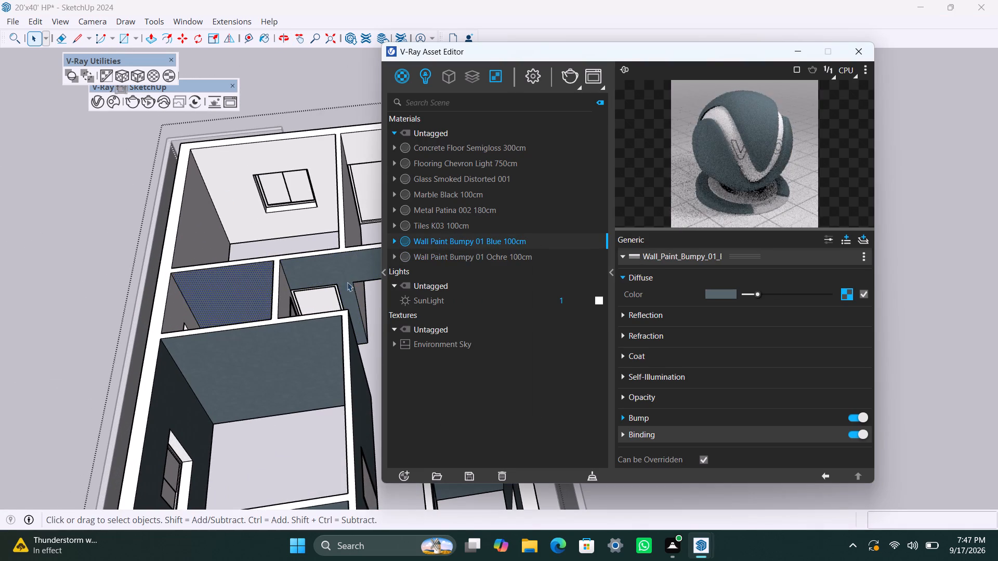
pyautogui.click(141, 75)
# Apply Wall Paint Bumpy 01 Blue 100cm to the small room's window wall and the wall it shares with the large room.
pyautogui.scroll(6, 228, 326)
pyautogui.moveTo(296, 309); pyautogui.dragTo(245, 518, button='middle')
pyautogui.scroll(1, 225, 472)
pyautogui.click(242, 475)
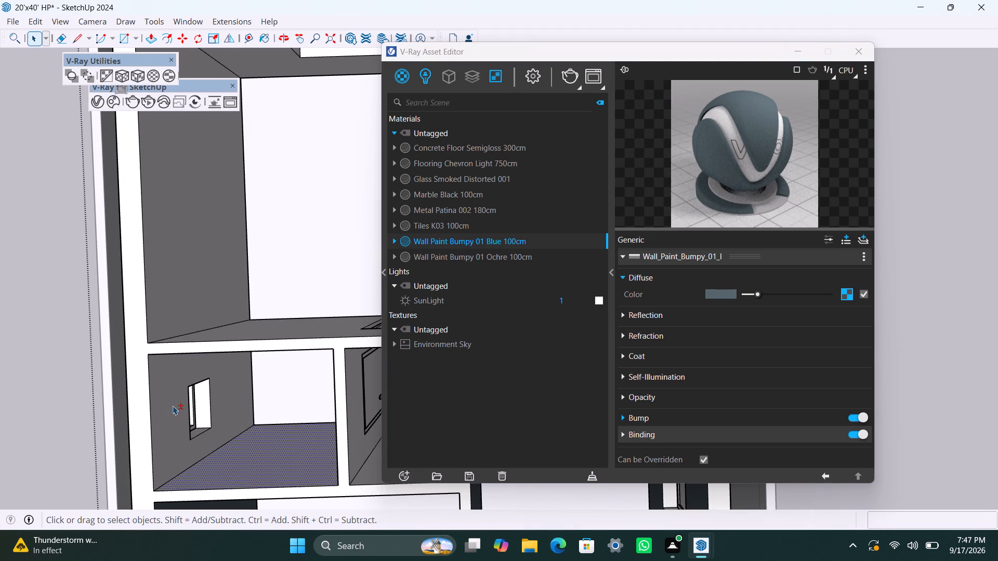
pyautogui.keyDown('shift'); pyautogui.click(173, 406); pyautogui.keyUp('shift')
pyautogui.rightClick(448, 242)
pyautogui.click(488, 266)
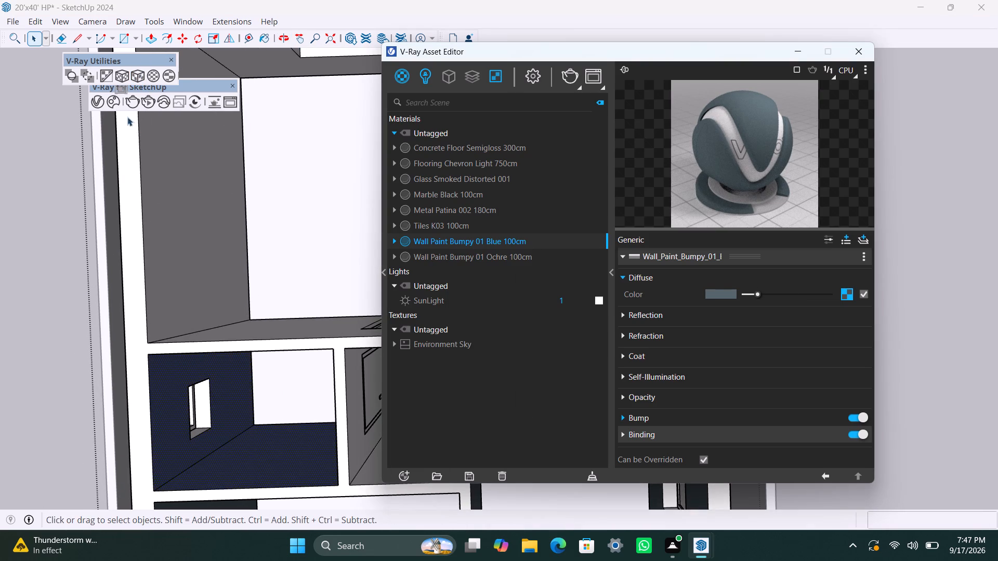
pyautogui.moveTo(137, 68); pyautogui.dragTo(138, 72)
# Apply Wall Paint Bumpy 01 Blue 100cm to the inner face of the small windowed room's door wall and fit a cubic projection.
pyautogui.scroll(-11, 178, 227)
pyautogui.moveTo(209, 326); pyautogui.dragTo(334, 234, button='middle')
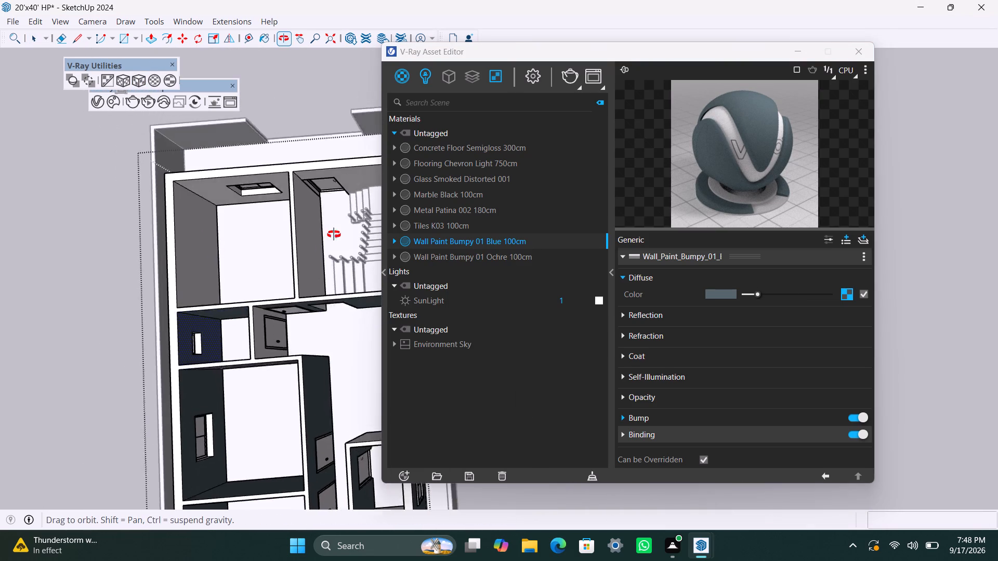
pyautogui.moveTo(334, 234); pyautogui.dragTo(400, 204, button='middle')
pyautogui.scroll(4, 297, 380)
pyautogui.moveTo(218, 482); pyautogui.dragTo(391, 357, button='middle')
pyautogui.scroll(3, 348, 444)
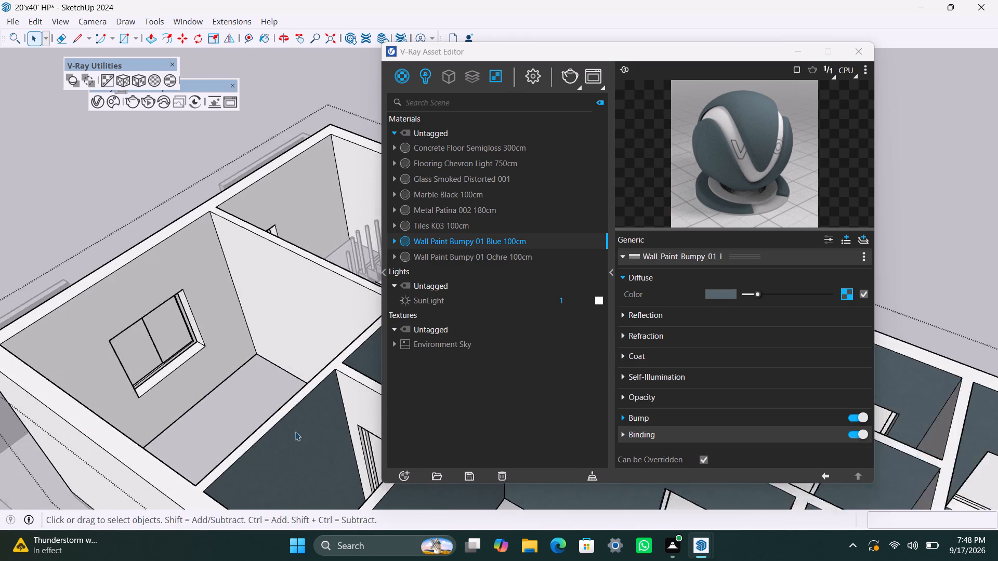
pyautogui.keyDown('shift'); pyautogui.moveTo(265, 403); pyautogui.dragTo(87, 292, button='middle'); pyautogui.keyUp('shift')
pyautogui.scroll(2, 148, 277)
pyautogui.moveTo(142, 300); pyautogui.dragTo(261, 292, button='middle')
pyautogui.scroll(2, 244, 316)
pyautogui.click(244, 316)
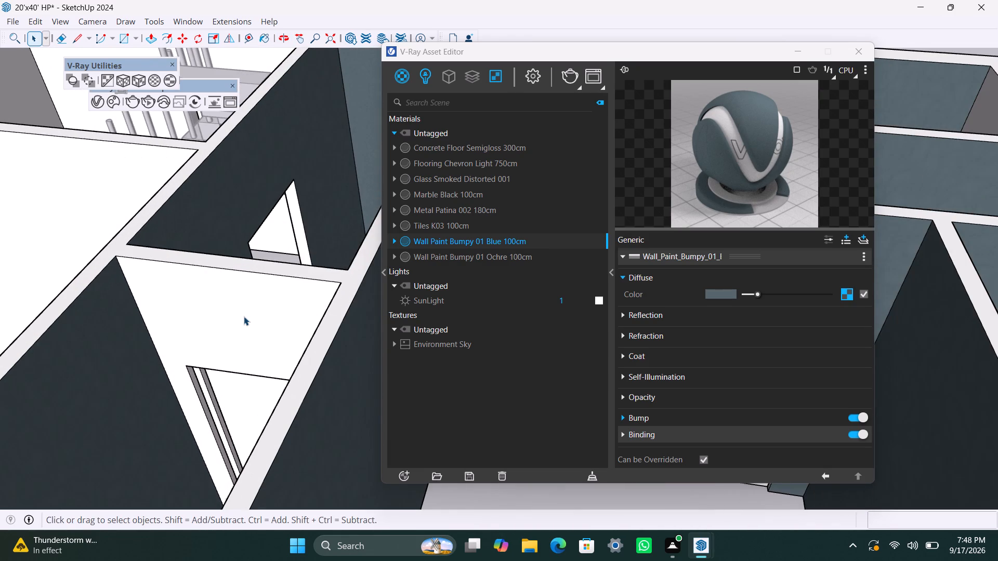
pyautogui.rightClick(478, 244)
pyautogui.click(502, 264)
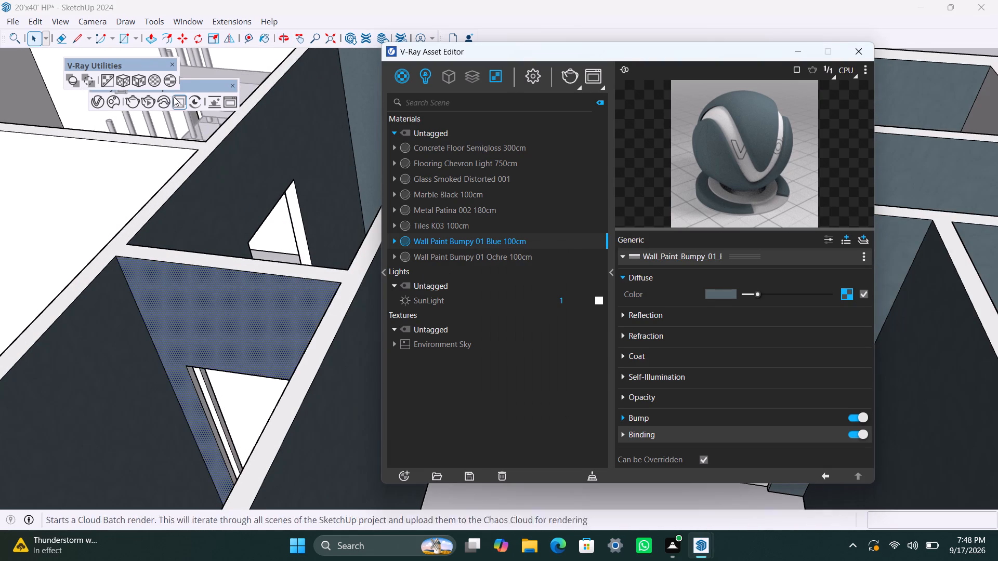
pyautogui.click(137, 79)
# Apply Wall Paint Bumpy 01 Blue 100cm to the hall-side face of the small windowed room's door wall and fit a cubic projection.
pyautogui.moveTo(274, 322); pyautogui.dragTo(244, 513, button='middle')
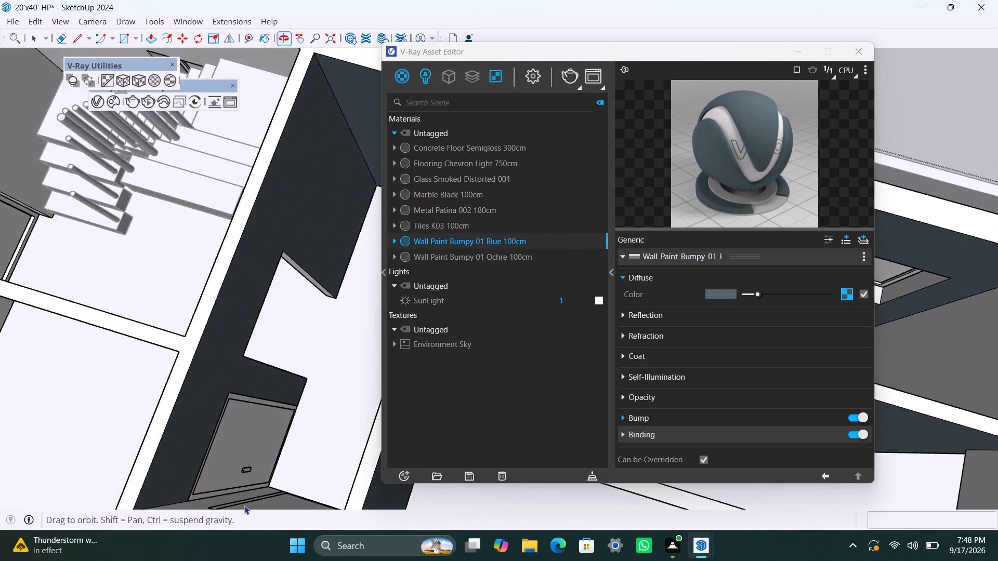
pyautogui.scroll(-5, 251, 464)
pyautogui.keyDown('shift'); pyautogui.moveTo(282, 434); pyautogui.dragTo(281, 326, button='middle'); pyautogui.keyUp('shift')
pyautogui.scroll(2, 280, 326)
pyautogui.moveTo(268, 349); pyautogui.dragTo(254, 434, button='middle')
pyautogui.scroll(3, 241, 428)
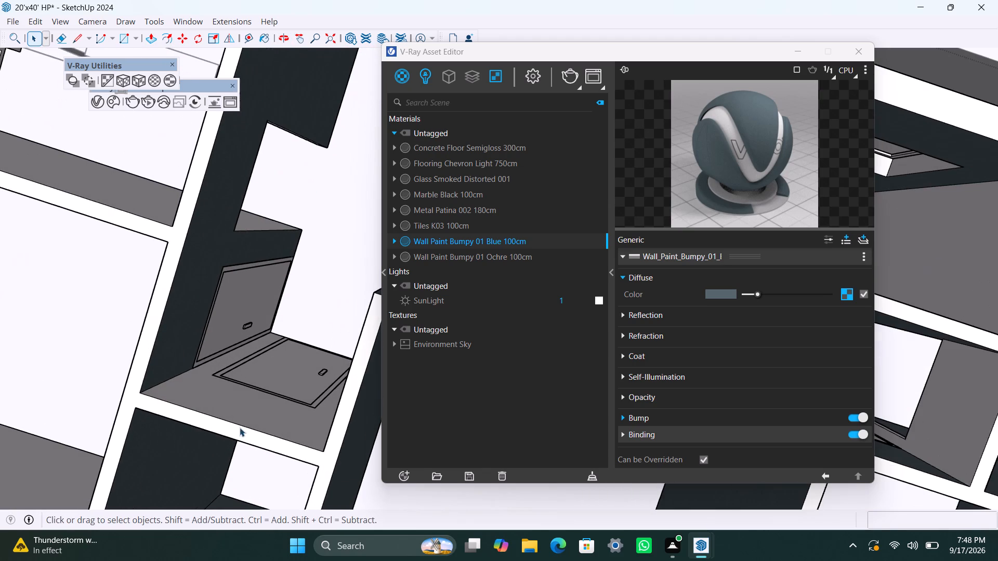
pyautogui.click(243, 413)
pyautogui.rightClick(463, 241)
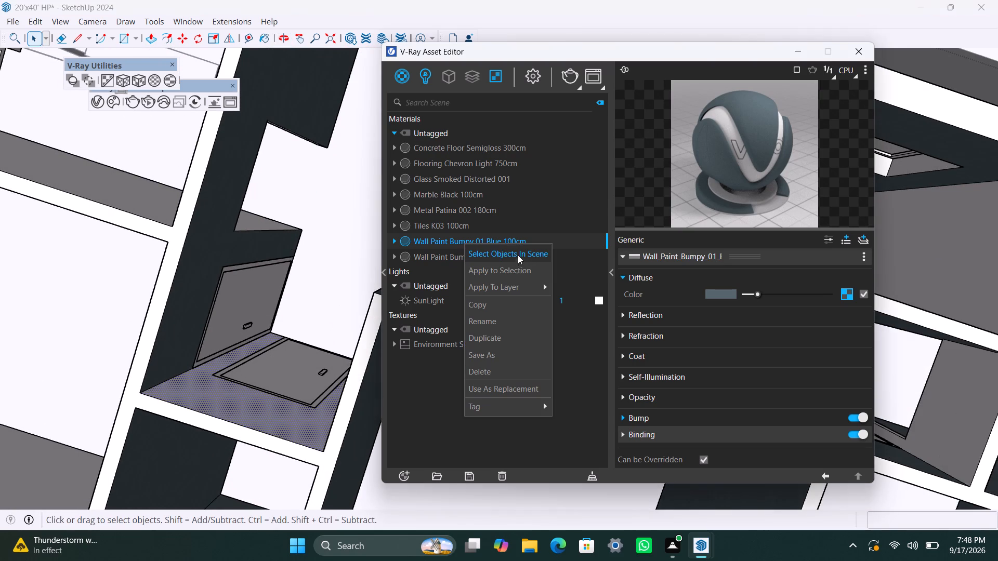
pyautogui.click(516, 263)
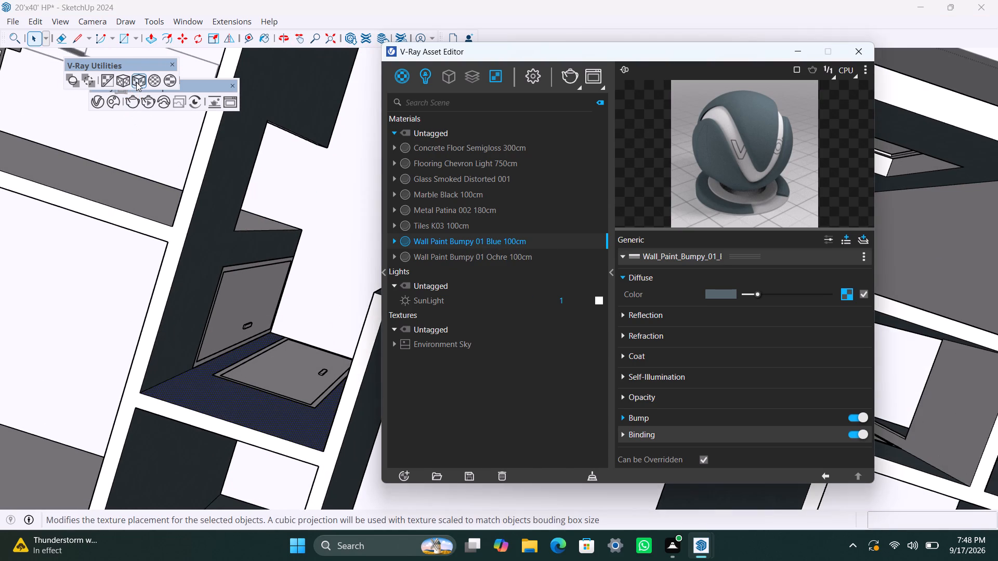
pyautogui.click(136, 81)
# Paint the corner room's window wall and staircase-side wall with Wall Paint Bumpy 01 Blue 100cm and fit a cubic projection.
pyautogui.scroll(-17, 108, 343)
pyautogui.moveTo(212, 316); pyautogui.dragTo(282, 252, button='middle')
pyautogui.scroll(4, 225, 276)
pyautogui.moveTo(155, 284); pyautogui.dragTo(214, 149, button='middle')
pyautogui.scroll(2, 187, 217)
pyautogui.keyDown('shift'); pyautogui.click(182, 232); pyautogui.keyUp('shift')
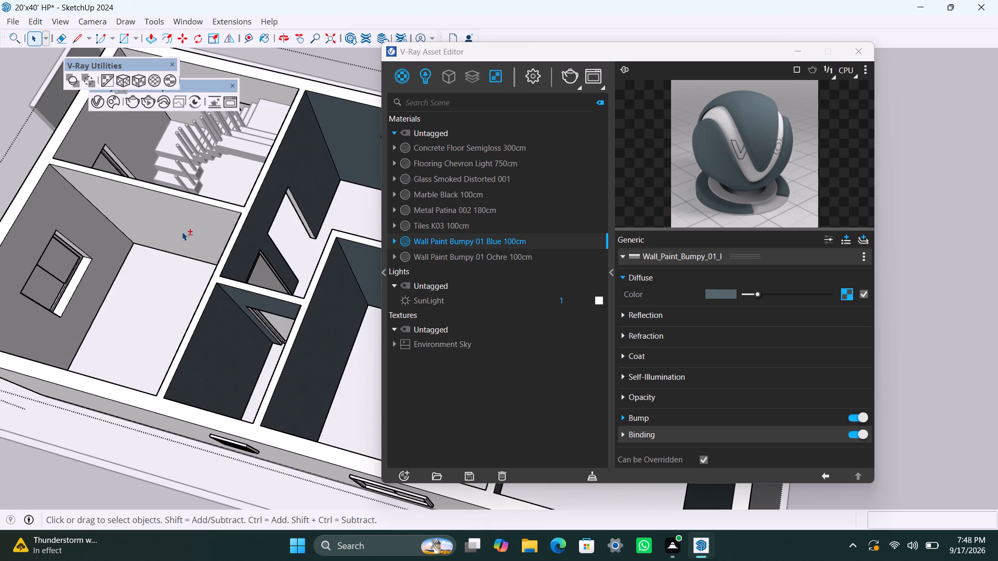
pyautogui.keyDown('shift'); pyautogui.click(65, 229); pyautogui.keyUp('shift')
pyautogui.keyDown('shift'); pyautogui.moveTo(125, 362); pyautogui.dragTo(120, 471, button='middle'); pyautogui.keyUp('shift')
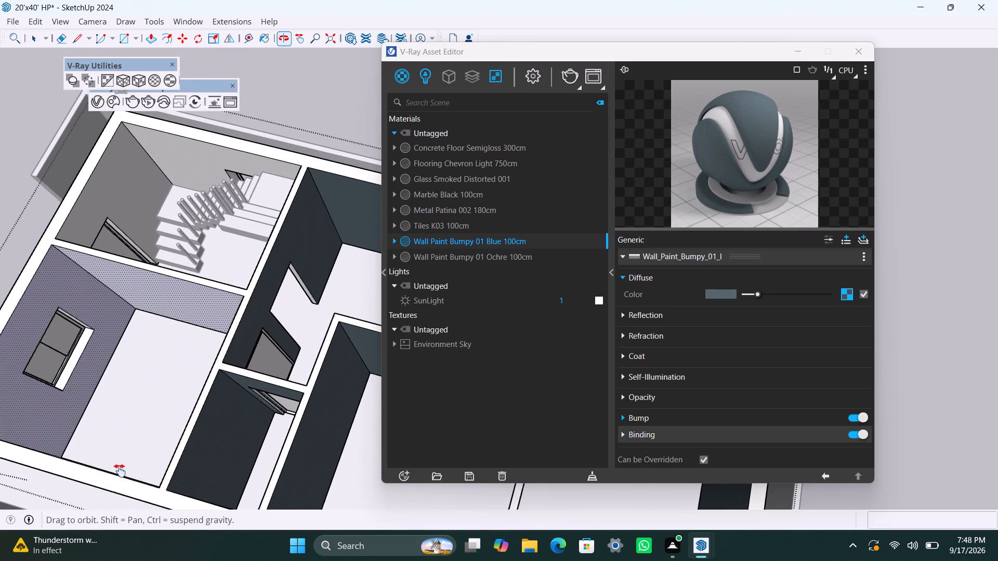
pyautogui.keyDown('shift'); pyautogui.moveTo(120, 471); pyautogui.dragTo(119, 475, button='middle'); pyautogui.keyUp('shift')
pyautogui.rightClick(443, 242)
pyautogui.click(466, 268)
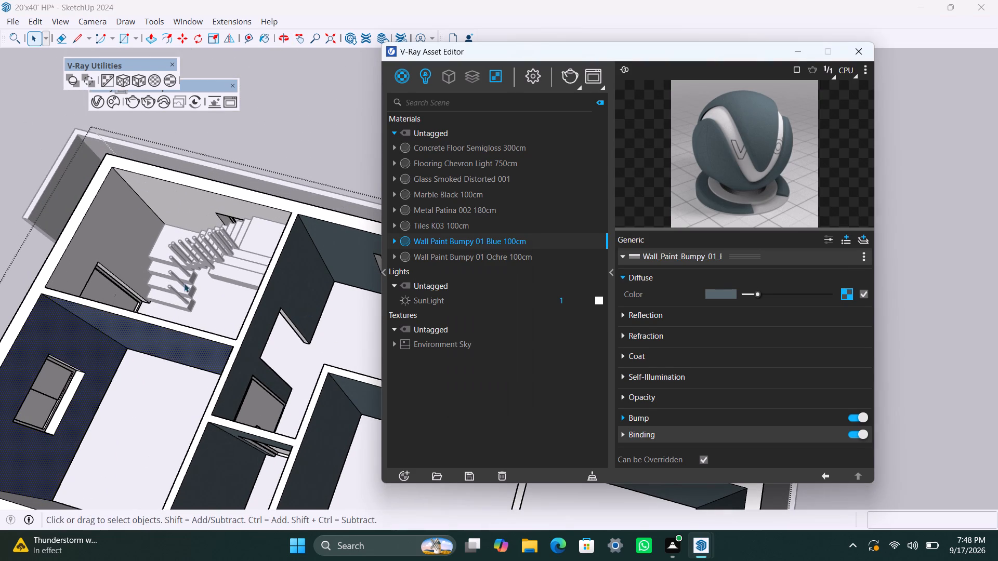
pyautogui.click(140, 83)
# Apply Wall Paint Bumpy 01 Blue 100cm to the corner room's wall opposite the staircase side and fit a cubic projection.
pyautogui.scroll(-4, 167, 234)
pyautogui.moveTo(173, 298); pyautogui.dragTo(259, 187, button='middle')
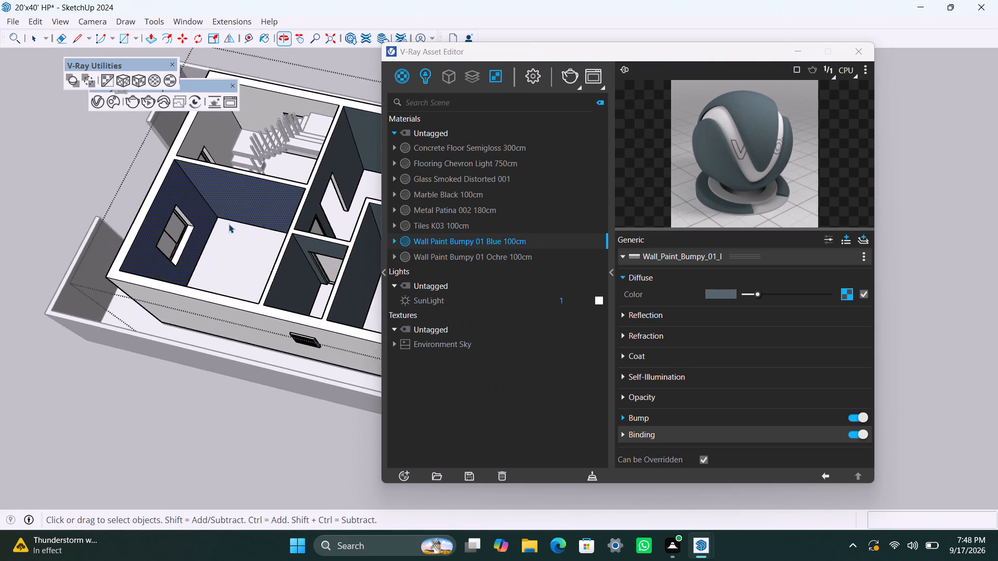
pyautogui.scroll(2, 224, 226)
pyautogui.moveTo(201, 292); pyautogui.dragTo(197, 489, button='middle')
pyautogui.scroll(3, 222, 398)
pyautogui.click(228, 390)
pyautogui.scroll(-2, 187, 408)
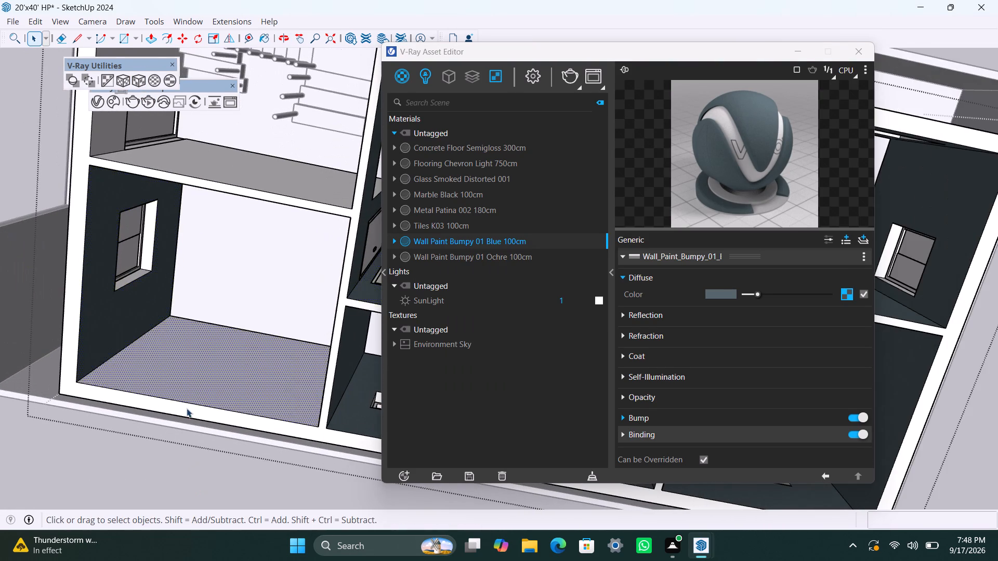
pyautogui.scroll(-2, 187, 408)
pyautogui.moveTo(245, 343); pyautogui.dragTo(347, 218, button='middle')
pyautogui.scroll(2, 290, 234)
pyautogui.rightClick(422, 237)
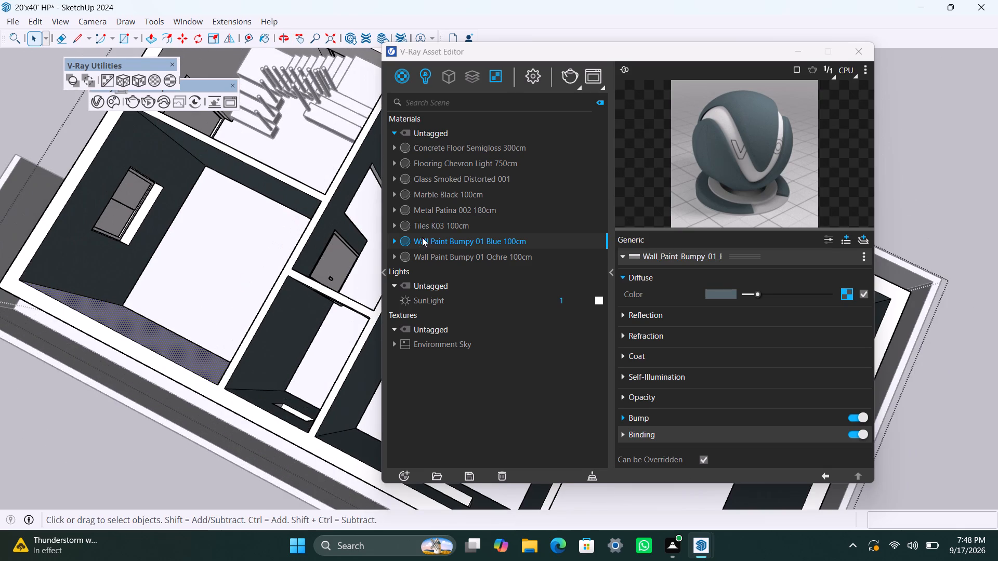
pyautogui.click(439, 256)
pyautogui.click(143, 77)
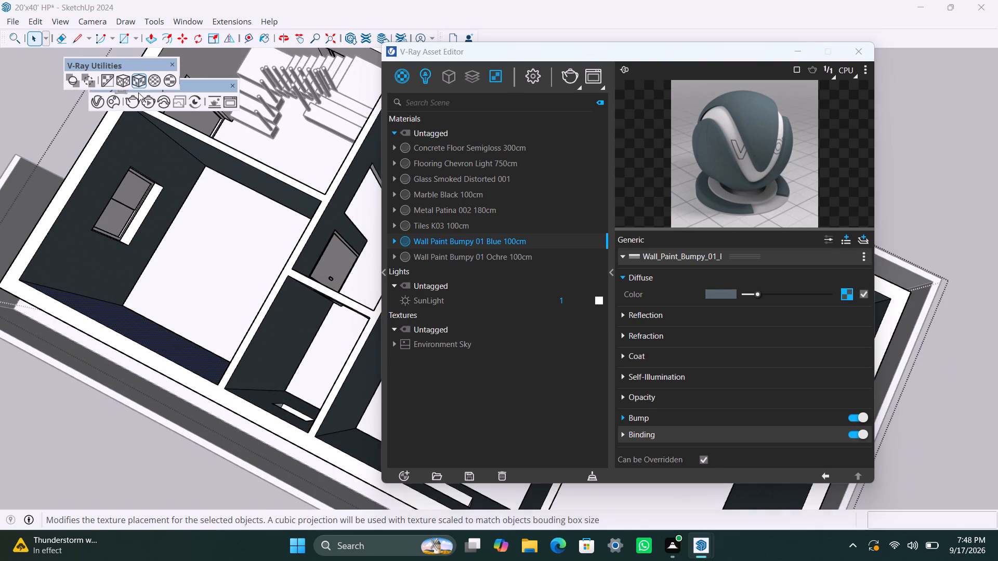
# Apply Wall Paint Bumpy 01 Blue 100cm to the corner room's door wall and the staircase room's hall-side and window walls.
pyautogui.scroll(-4, 109, 268)
pyautogui.moveTo(183, 333); pyautogui.dragTo(368, 306, button='middle')
pyautogui.scroll(-5, 228, 396)
pyautogui.keyDown('shift'); pyautogui.moveTo(279, 394); pyautogui.dragTo(284, 286, button='middle'); pyautogui.keyUp('shift')
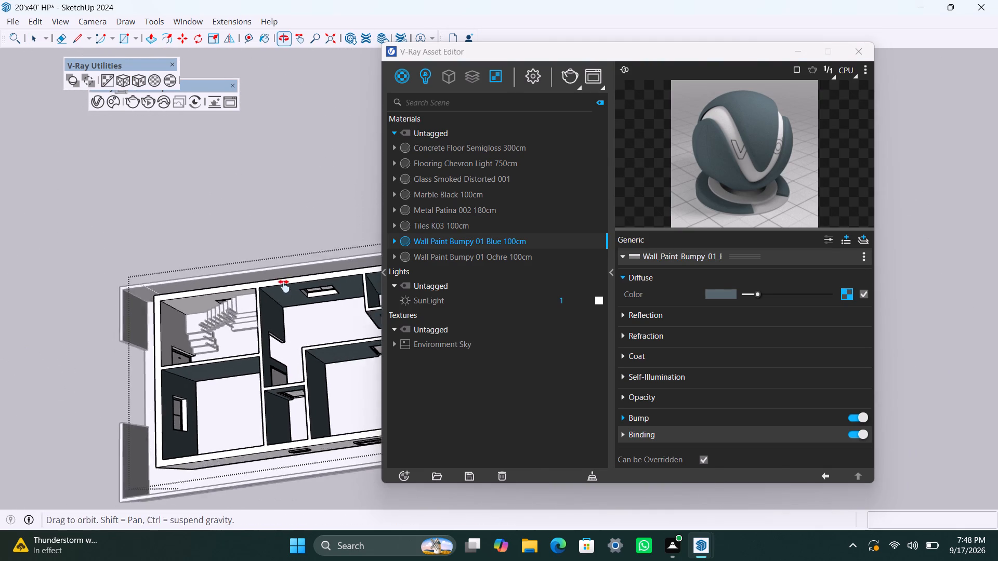
pyautogui.keyDown('shift'); pyautogui.moveTo(284, 286); pyautogui.dragTo(275, 270, button='middle'); pyautogui.keyUp('shift')
pyautogui.scroll(4, 259, 274)
pyautogui.moveTo(204, 319); pyautogui.dragTo(373, 229, button='middle')
pyautogui.scroll(3, 310, 355)
pyautogui.moveTo(251, 422); pyautogui.dragTo(350, 358, button='middle')
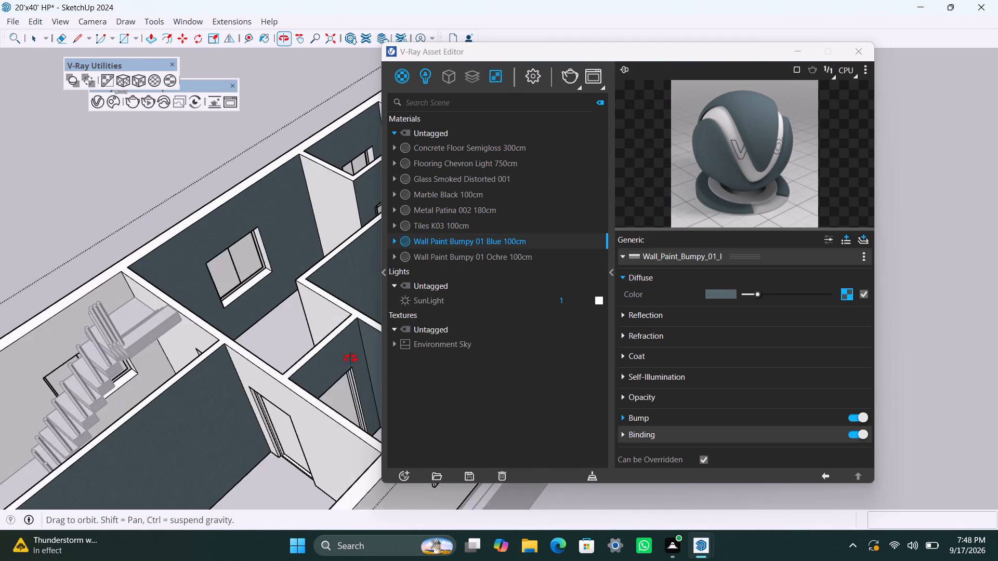
pyautogui.moveTo(350, 358); pyautogui.dragTo(352, 358, button='middle')
pyautogui.scroll(2, 338, 399)
pyautogui.click(330, 425)
pyautogui.keyDown('shift'); pyautogui.click(164, 338); pyautogui.keyUp('shift')
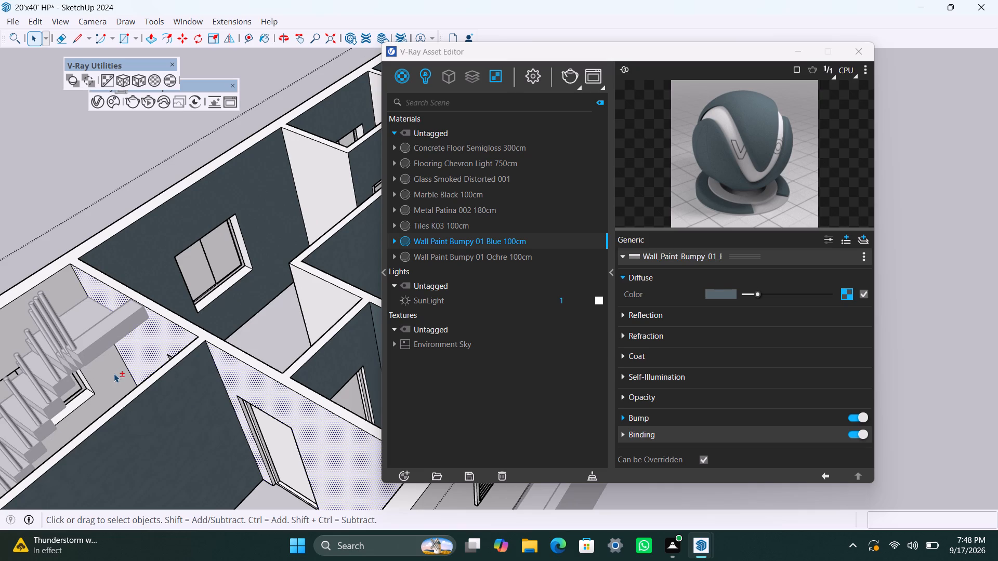
pyautogui.keyDown('shift'); pyautogui.click(112, 376); pyautogui.keyUp('shift')
pyautogui.rightClick(432, 241)
pyautogui.click(451, 271)
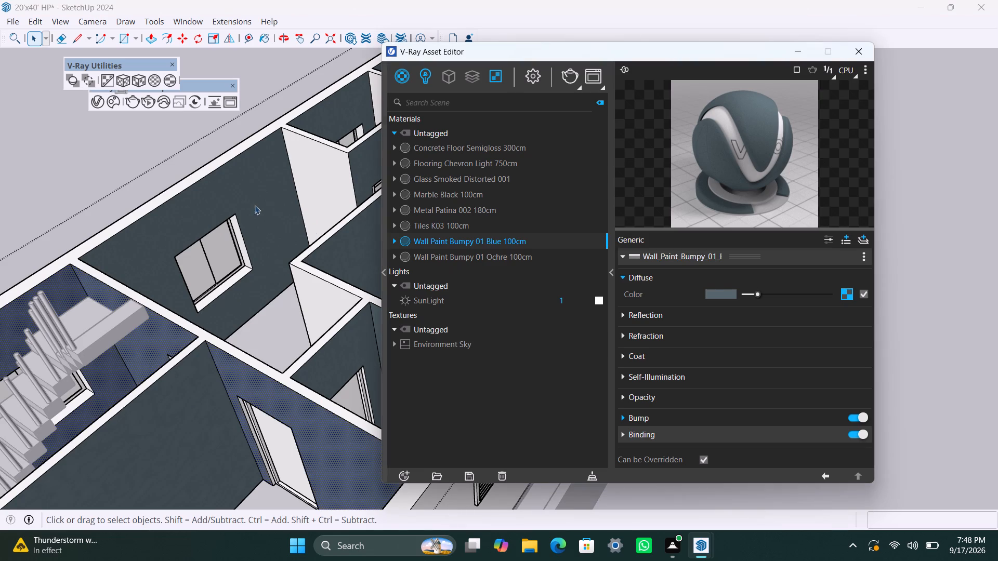
# Fit a cubic projection to the selected hall-side and window walls of the staircase room.
pyautogui.click(136, 78)
# Apply Wall Paint Bumpy 01 Blue 100cm to the two unpainted walls of the area behind the staircase room, fitting a cubic projection to each.
pyautogui.scroll(-6, 201, 377)
pyautogui.scroll(4, 239, 343)
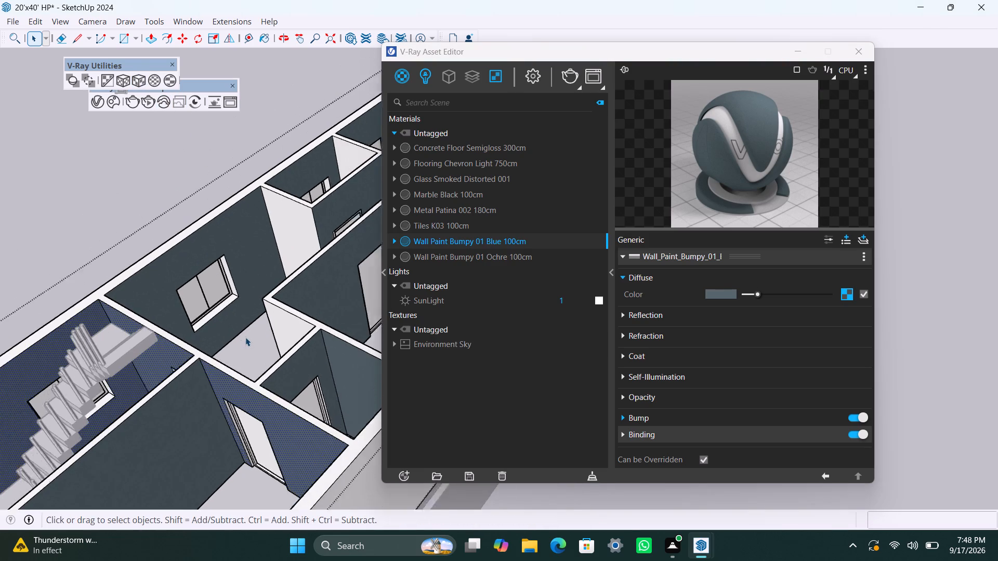
pyautogui.click(299, 212)
pyautogui.rightClick(495, 240)
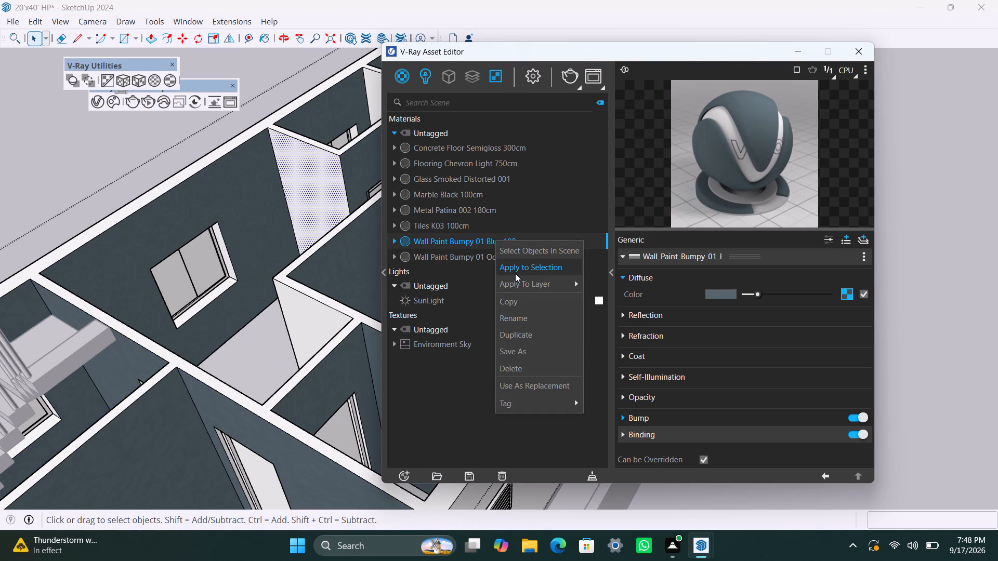
pyautogui.click(516, 274)
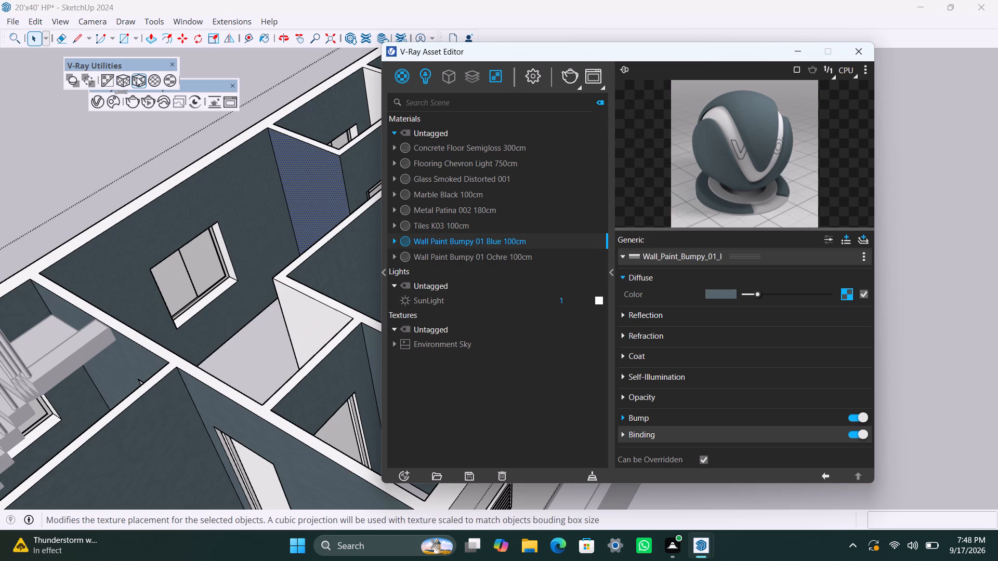
pyautogui.click(137, 74)
pyautogui.click(306, 308)
pyautogui.rightClick(475, 242)
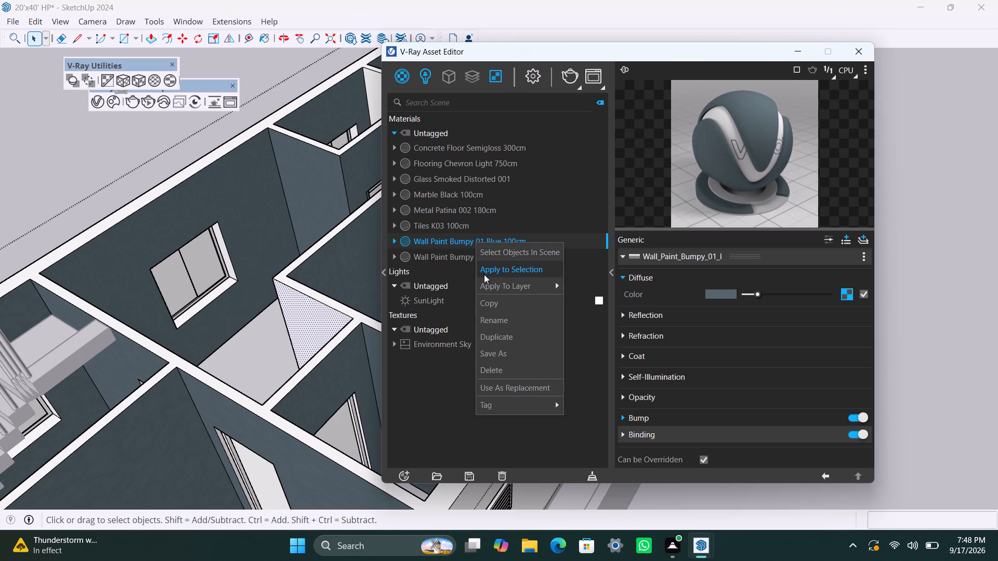
pyautogui.click(484, 274)
pyautogui.click(139, 82)
# Apply Wall Paint Bumpy 01 Blue 100cm to the unpainted small room wall and passage end wall at the far end, with a fitted cubic projection.
pyautogui.scroll(-11, 200, 292)
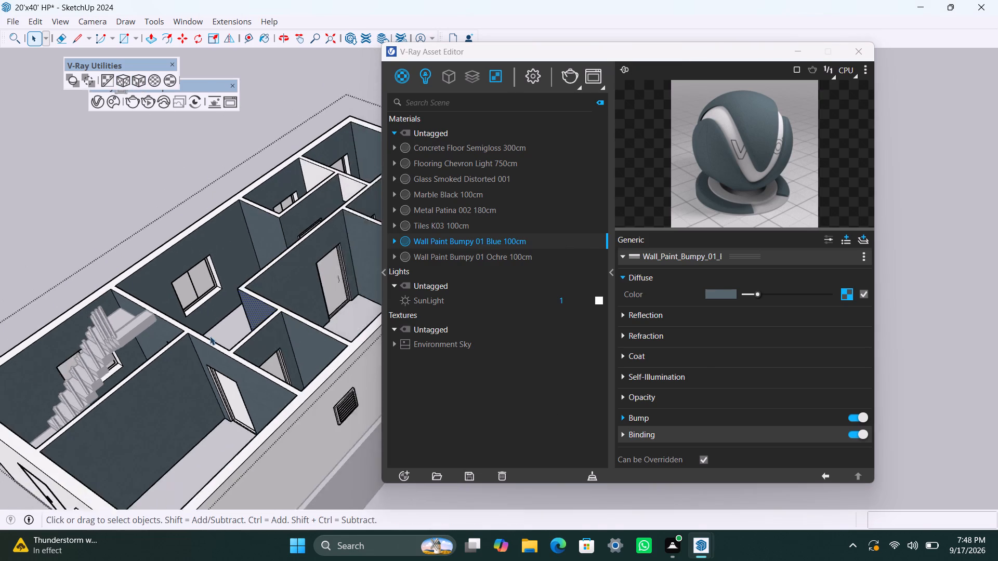
pyautogui.scroll(-6, 210, 336)
pyautogui.moveTo(225, 402); pyautogui.dragTo(359, 292, button='middle')
pyautogui.scroll(4, 262, 265)
pyautogui.moveTo(125, 393); pyautogui.dragTo(365, 415, button='middle')
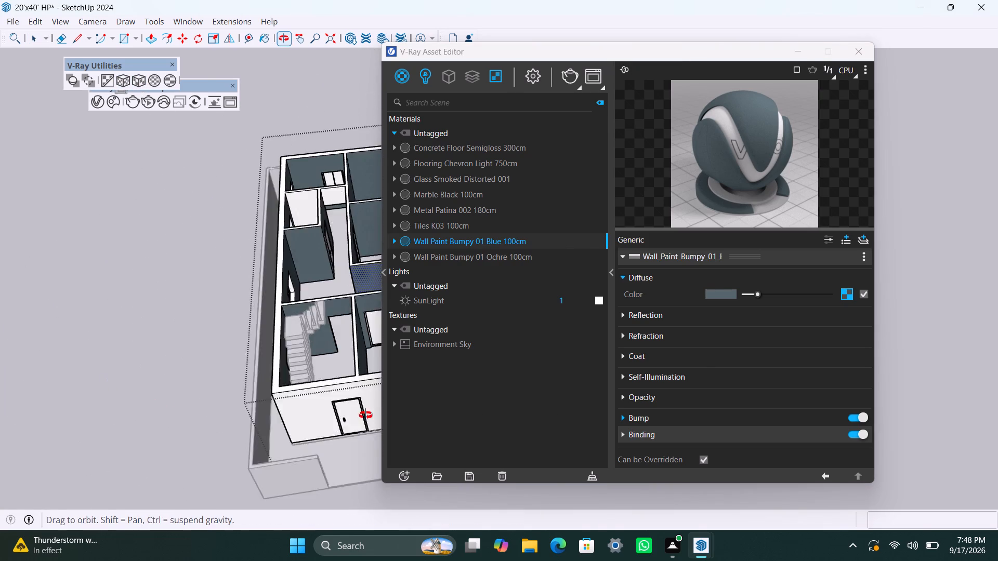
pyautogui.moveTo(365, 415); pyautogui.dragTo(378, 415, button='middle')
pyautogui.scroll(4, 325, 367)
pyautogui.keyDown('shift'); pyautogui.moveTo(308, 305); pyautogui.dragTo(143, 301, button='middle'); pyautogui.keyUp('shift')
pyautogui.scroll(3, 181, 310)
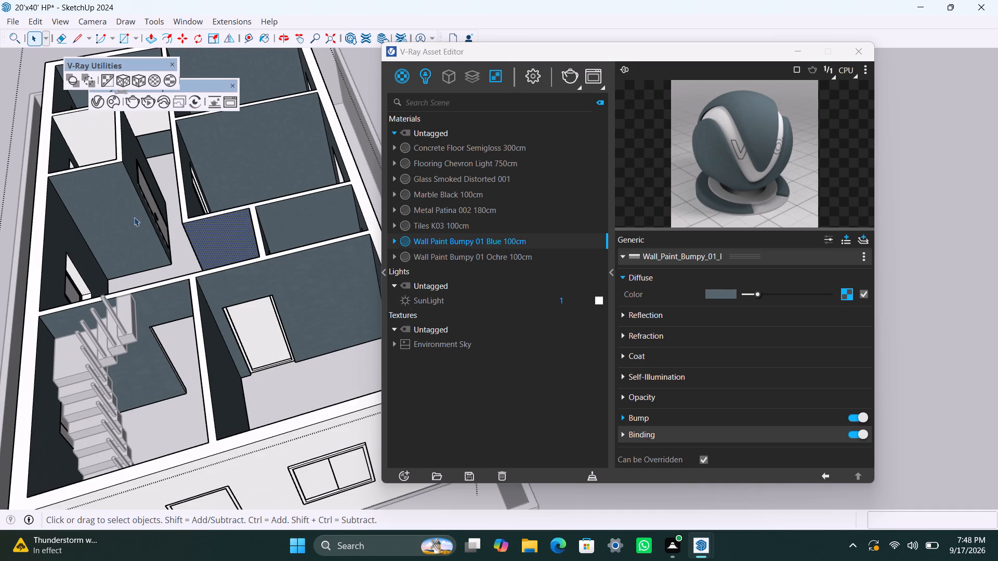
pyautogui.keyDown('shift'); pyautogui.moveTo(154, 230); pyautogui.dragTo(246, 391, button='middle'); pyautogui.keyUp('shift')
pyautogui.scroll(2, 207, 351)
pyautogui.click(178, 307)
pyautogui.keyDown('shift'); pyautogui.click(248, 249); pyautogui.keyUp('shift')
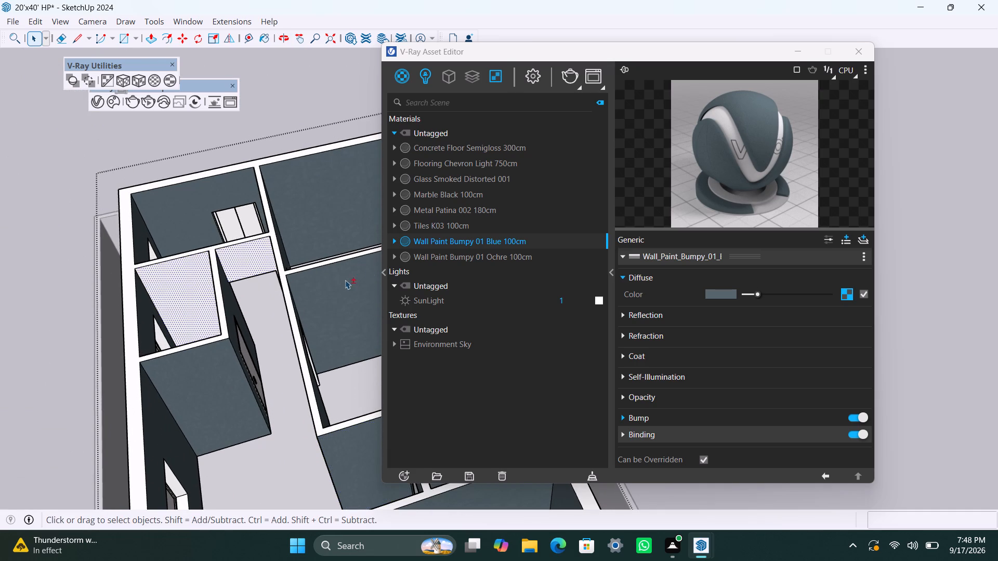
pyautogui.rightClick(452, 241)
pyautogui.click(471, 270)
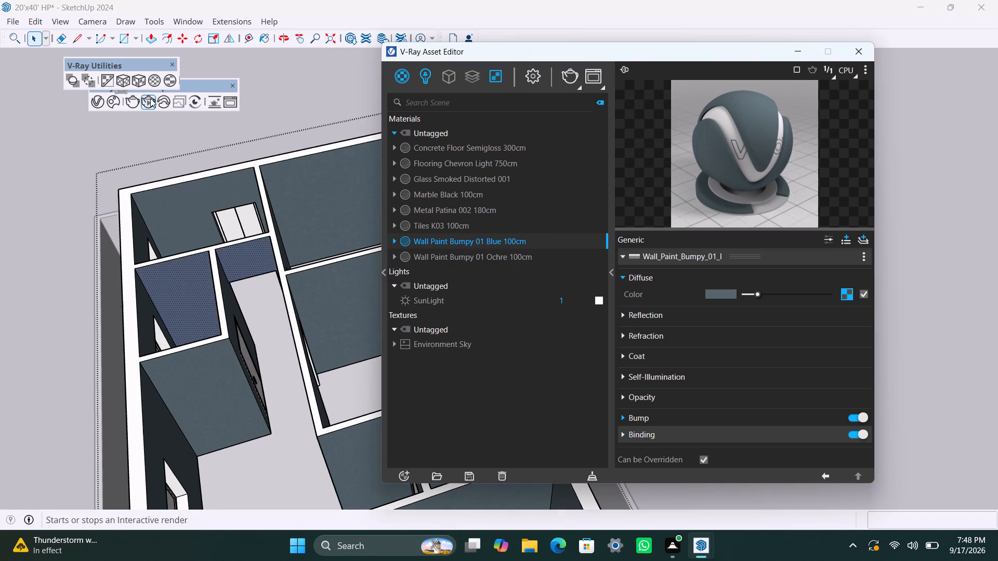
pyautogui.click(140, 81)
# Apply Wall Paint Bumpy 01 Blue 100cm to the staircase side of the partition shared with the front room and fit a cubic projection.
pyautogui.scroll(-12, 208, 294)
pyautogui.moveTo(294, 396); pyautogui.dragTo(250, 204, button='middle')
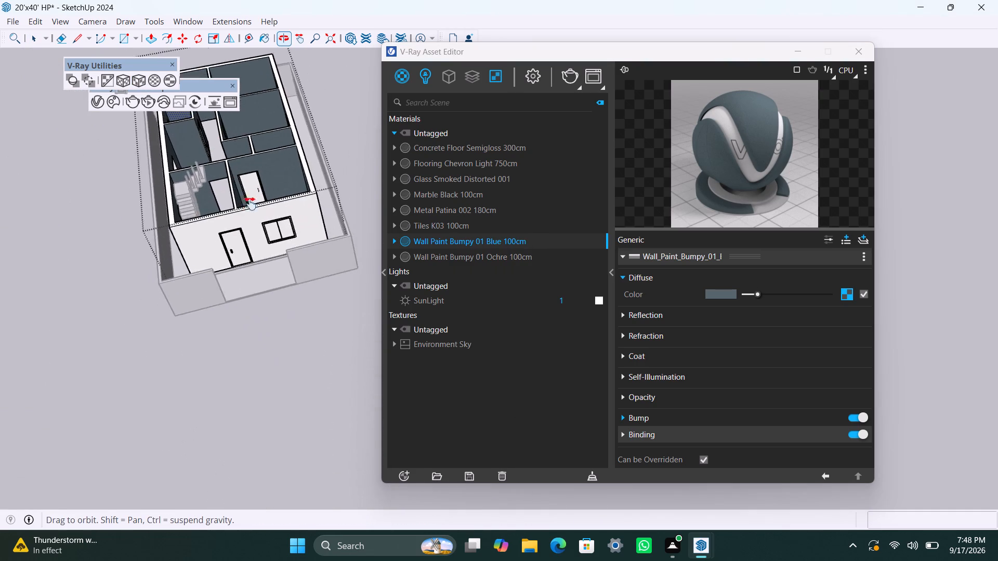
pyautogui.moveTo(250, 204); pyautogui.dragTo(249, 211, button='middle')
pyautogui.scroll(4, 206, 302)
pyautogui.moveTo(174, 404); pyautogui.dragTo(459, 352, button='middle')
pyautogui.scroll(2, 221, 328)
pyautogui.click(222, 329)
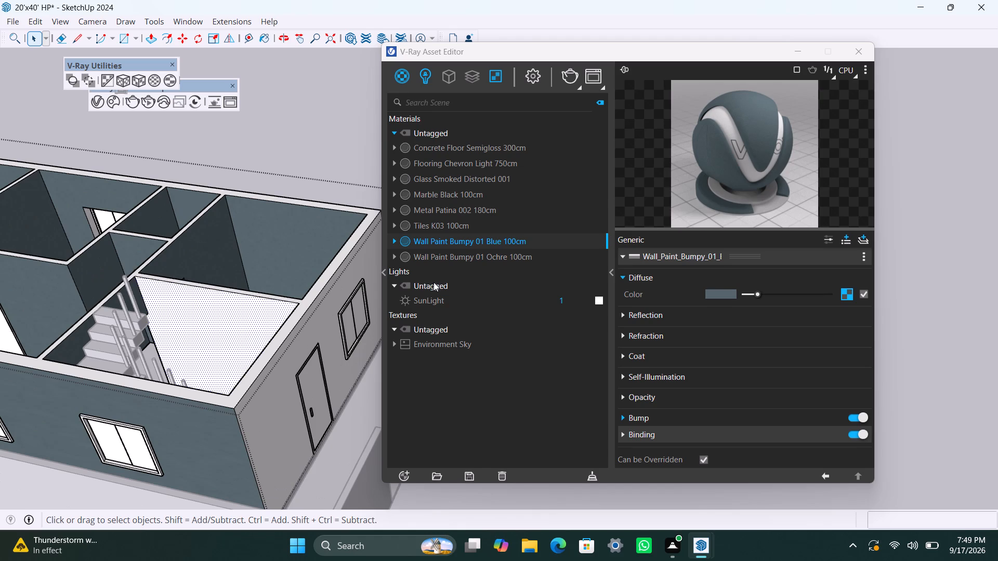
pyautogui.rightClick(459, 246)
pyautogui.click(472, 271)
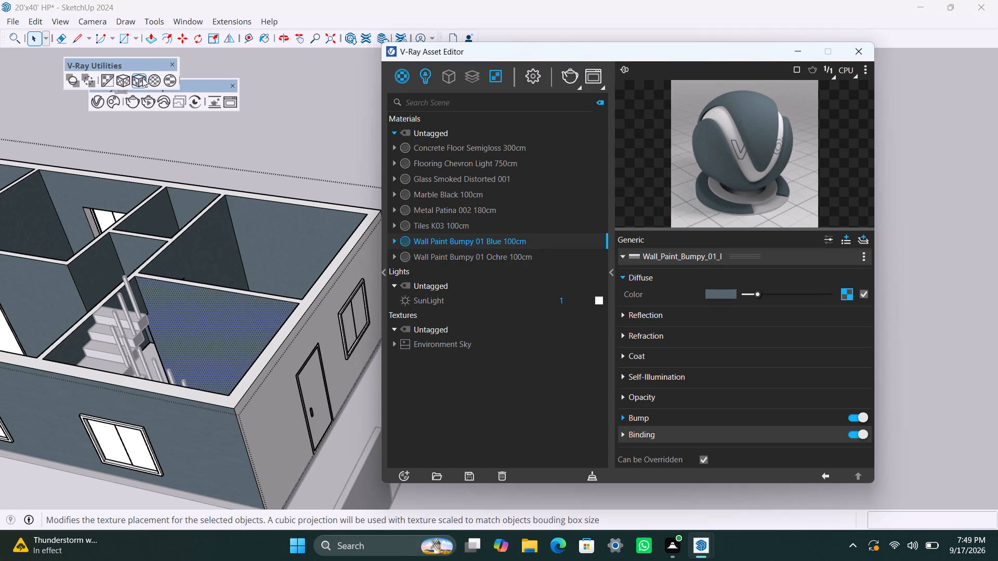
pyautogui.click(142, 78)
# Apply Wall Paint Bumpy 01 Blue 100cm to the exterior front wall with the entrance door and window, and fit a cubic projection.
pyautogui.scroll(-11, 194, 275)
pyautogui.moveTo(245, 379); pyautogui.dragTo(7, 366, button='middle')
pyautogui.scroll(-5, 146, 314)
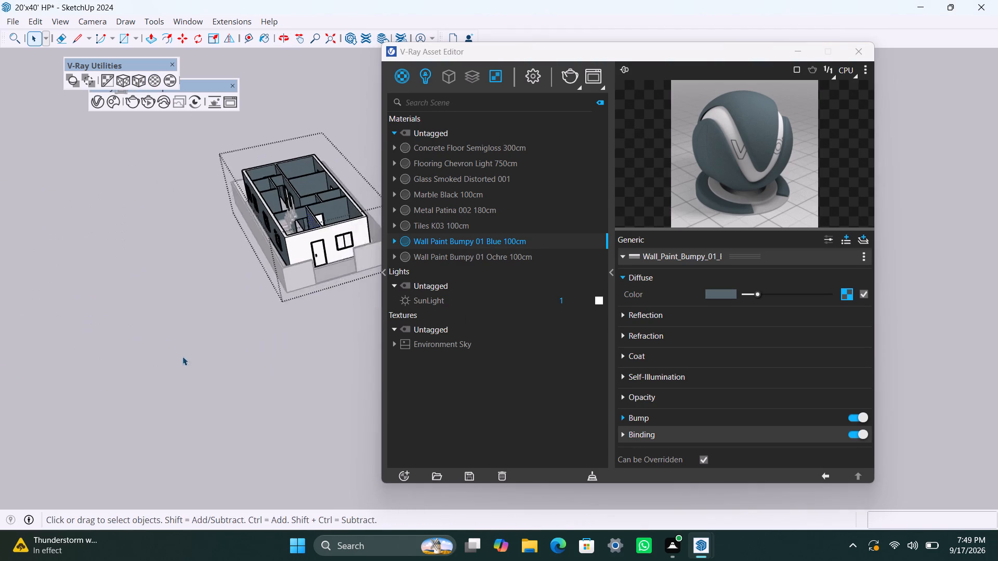
pyautogui.keyDown('shift'); pyautogui.moveTo(220, 358); pyautogui.dragTo(138, 390, button='middle'); pyautogui.keyUp('shift')
pyautogui.scroll(4, 193, 349)
pyautogui.moveTo(309, 339); pyautogui.dragTo(163, 324, button='middle')
pyautogui.scroll(4, 225, 255)
pyautogui.keyDown('shift'); pyautogui.moveTo(305, 264); pyautogui.dragTo(286, 377, button='middle'); pyautogui.keyUp('shift')
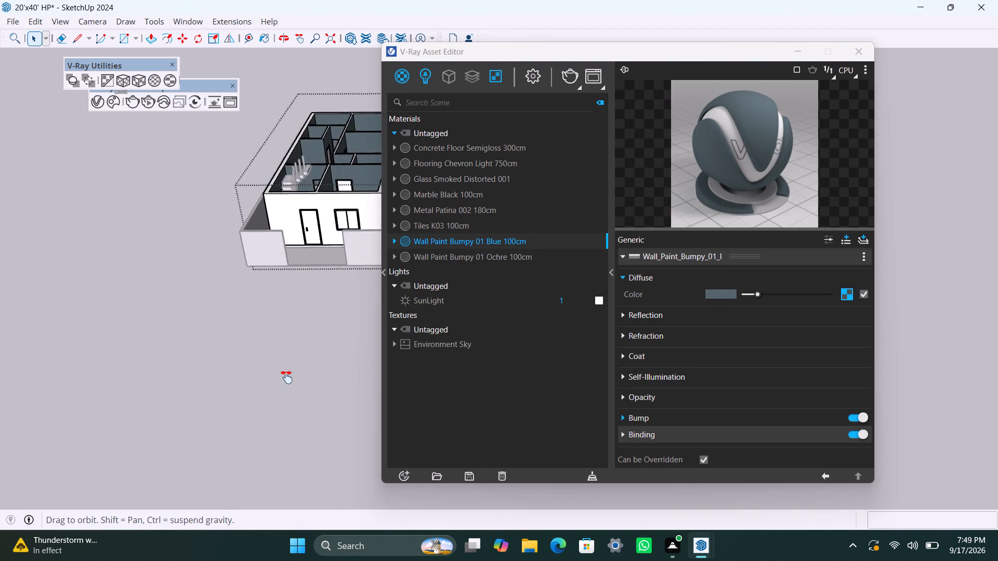
pyautogui.keyDown('shift'); pyautogui.moveTo(286, 377); pyautogui.dragTo(270, 409, button='middle'); pyautogui.keyUp('shift')
pyautogui.scroll(8, 305, 356)
pyautogui.click(228, 301)
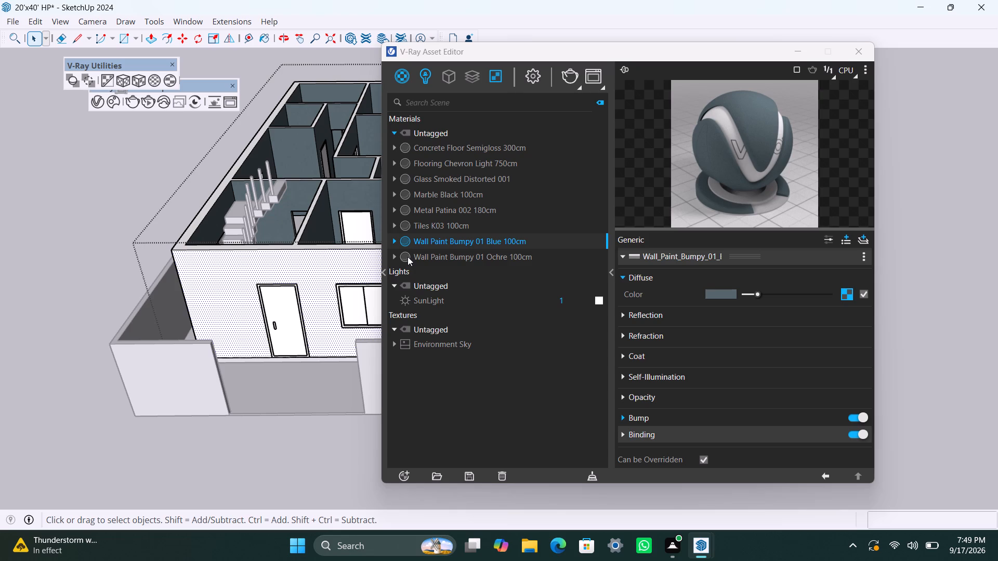
pyautogui.moveTo(419, 236); pyautogui.dragTo(423, 247, button='right')
pyautogui.click(443, 269)
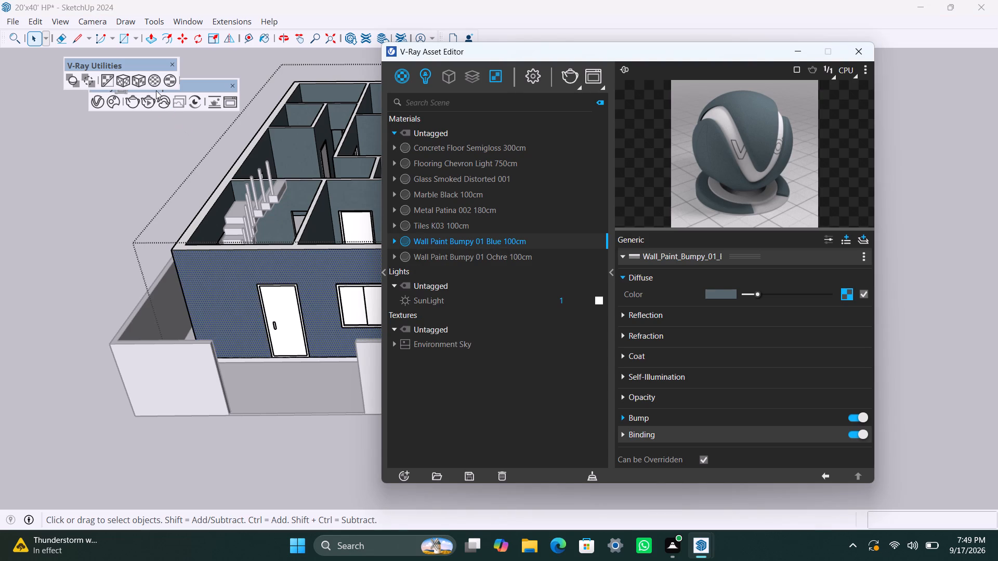
pyautogui.click(145, 82)
# Apply Wall Paint Bumpy 01 Blue 100cm to the long exterior side wall with the vent and windows, and fit a cubic projection.
pyautogui.scroll(-11, 188, 373)
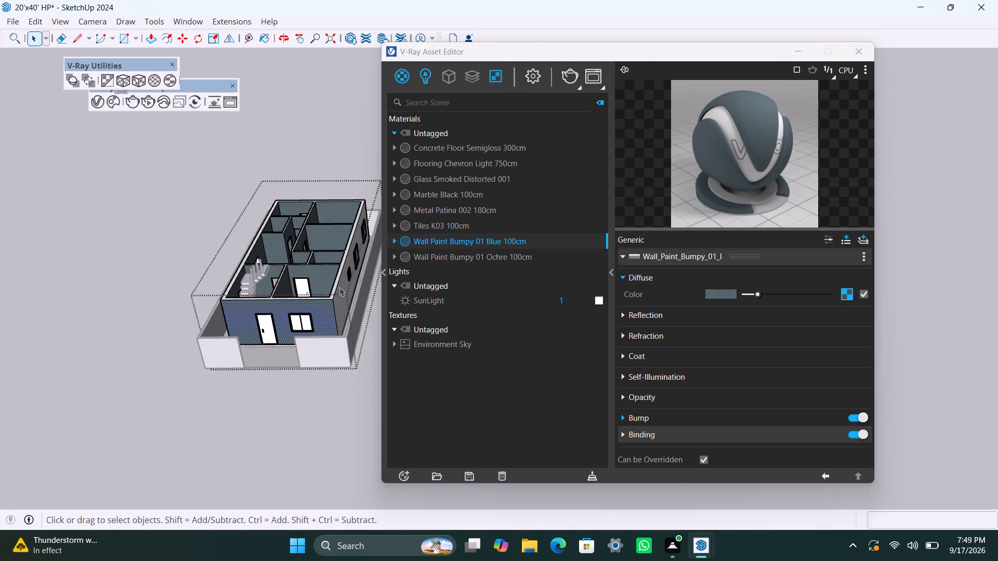
pyautogui.keyDown('shift'); pyautogui.moveTo(339, 287); pyautogui.dragTo(133, 356, button='middle'); pyautogui.keyUp('shift')
pyautogui.scroll(4, 140, 364)
pyautogui.moveTo(148, 386); pyautogui.dragTo(0, 351, button='middle')
pyautogui.scroll(-1, 0, 352)
pyautogui.scroll(5, 212, 302)
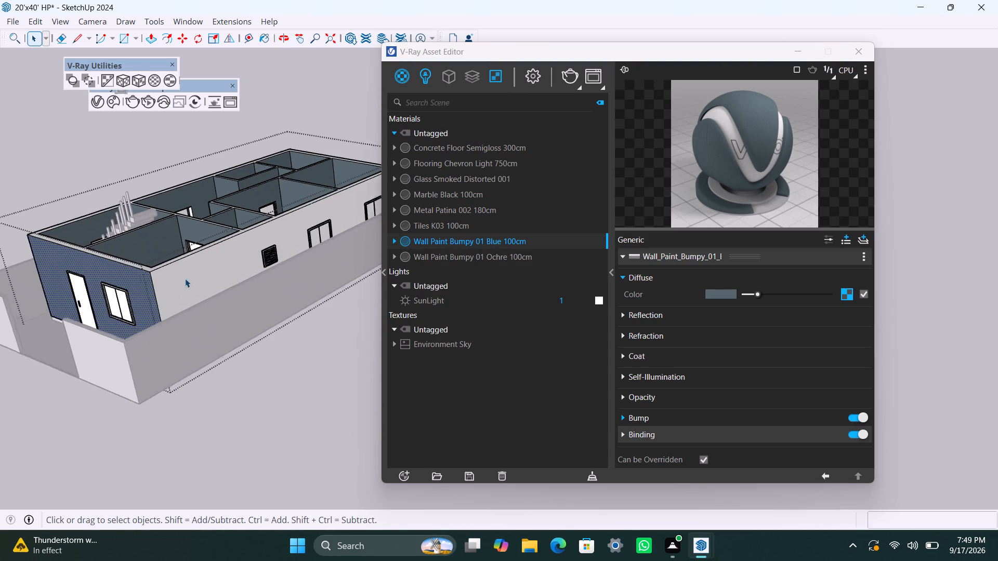
pyautogui.scroll(1, 185, 278)
pyautogui.click(182, 279)
pyautogui.rightClick(455, 246)
pyautogui.click(472, 267)
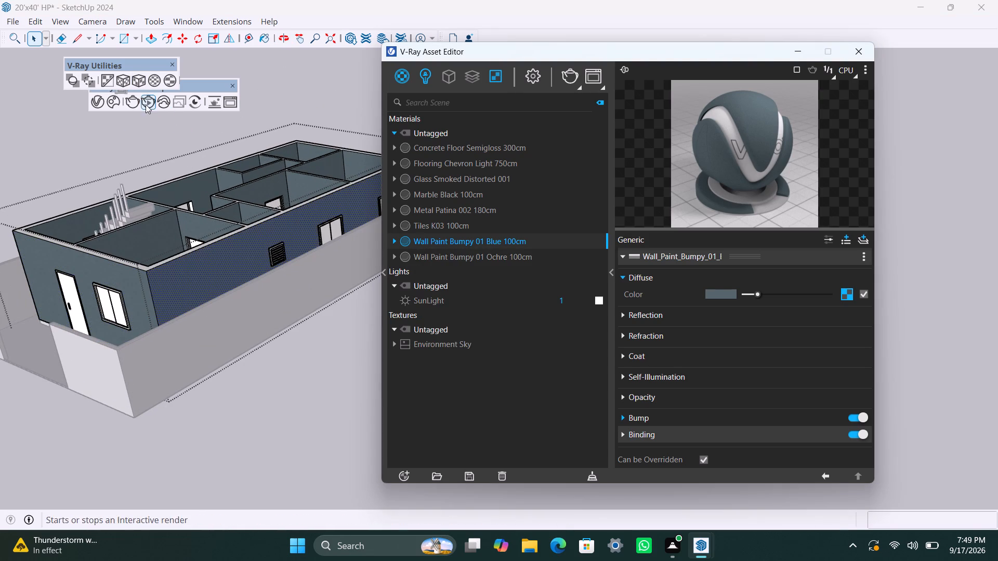
pyautogui.click(142, 80)
# Inspect the painted house from several sides, checking the exterior and interior walls, and clear the selection.
pyautogui.scroll(-11, 218, 307)
pyautogui.moveTo(277, 353); pyautogui.dragTo(1, 391, button='middle')
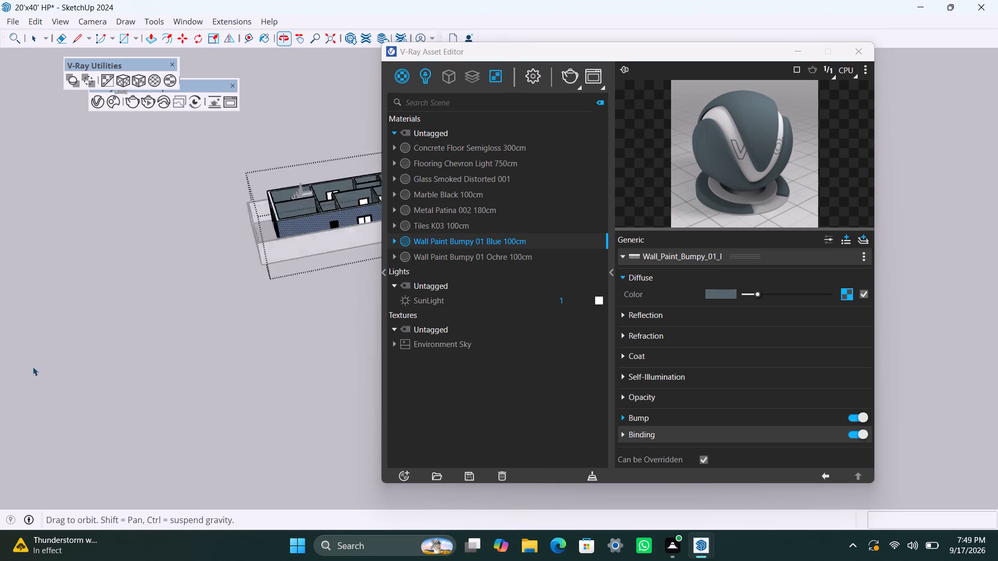
pyautogui.scroll(-12, 169, 318)
pyautogui.keyDown('shift'); pyautogui.moveTo(333, 301); pyautogui.dragTo(96, 359, button='middle'); pyautogui.keyUp('shift')
pyautogui.scroll(-1, 96, 356)
pyautogui.scroll(11, 113, 311)
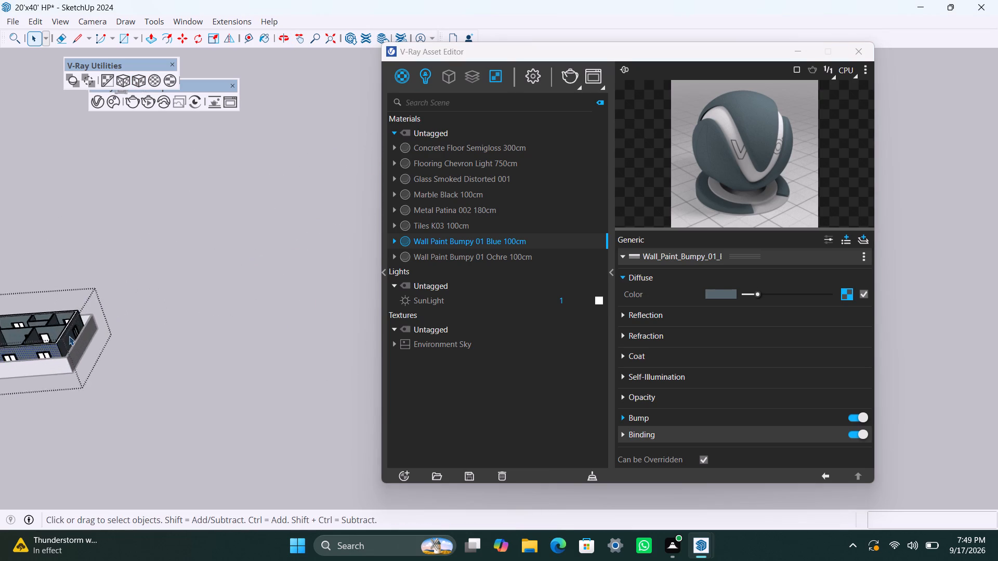
pyautogui.scroll(10, 69, 336)
pyautogui.moveTo(73, 381); pyautogui.dragTo(238, 333, button='middle')
pyautogui.scroll(-13, 107, 335)
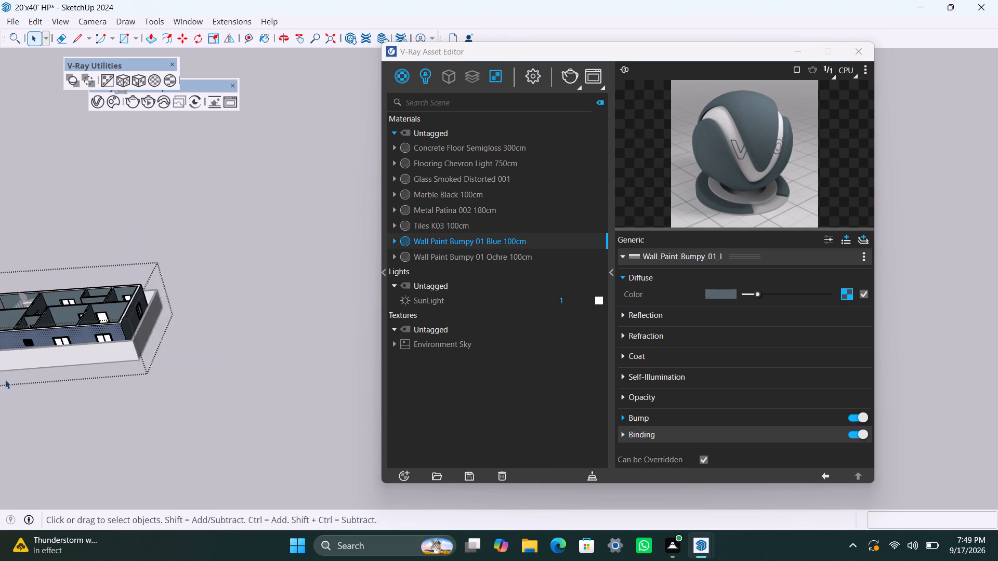
pyautogui.moveTo(115, 362); pyautogui.dragTo(312, 325, button='middle')
pyautogui.scroll(-5, 206, 432)
pyautogui.keyDown('shift'); pyautogui.moveTo(154, 446); pyautogui.dragTo(295, 229, button='middle'); pyautogui.keyUp('shift')
pyautogui.scroll(5, 170, 277)
pyautogui.moveTo(128, 360); pyautogui.dragTo(164, 367, button='middle')
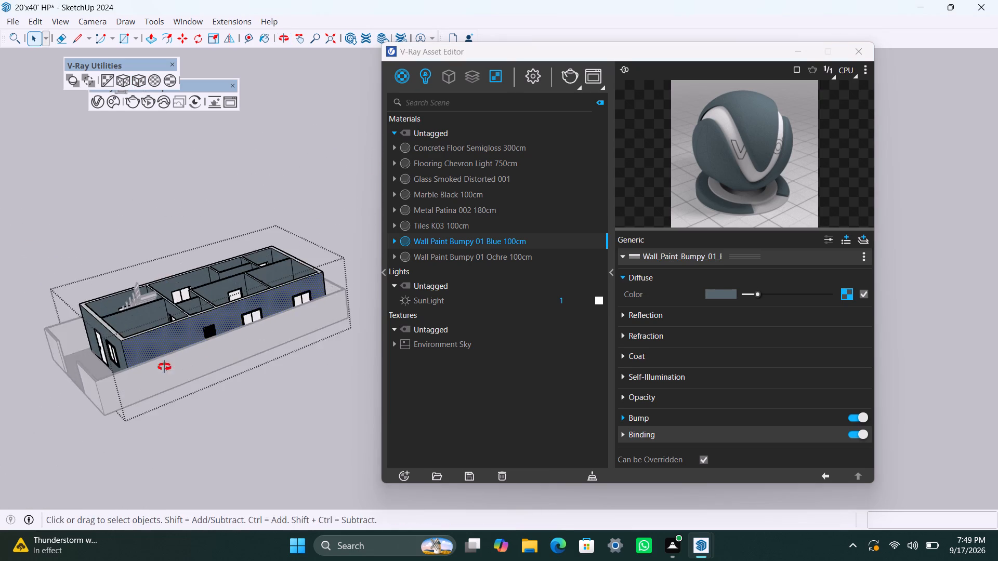
pyautogui.moveTo(164, 367); pyautogui.dragTo(329, 350, button='middle')
pyautogui.scroll(4, 232, 404)
pyautogui.keyDown('shift'); pyautogui.moveTo(220, 433); pyautogui.dragTo(279, 293, button='middle'); pyautogui.keyUp('shift')
pyautogui.scroll(3, 205, 350)
pyautogui.moveTo(192, 375); pyautogui.dragTo(300, 397, button='middle')
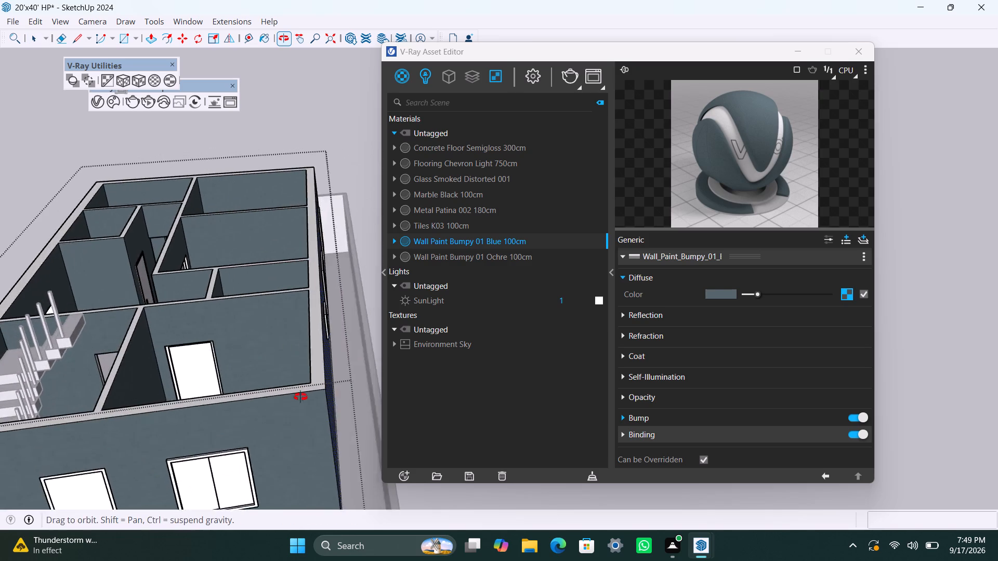
pyautogui.moveTo(300, 397); pyautogui.dragTo(301, 398, button='middle')
pyautogui.scroll(-5, 249, 383)
pyautogui.keyDown('shift'); pyautogui.moveTo(218, 362); pyautogui.dragTo(276, 304, button='middle'); pyautogui.keyUp('shift')
pyautogui.tripleClick(52, 178)
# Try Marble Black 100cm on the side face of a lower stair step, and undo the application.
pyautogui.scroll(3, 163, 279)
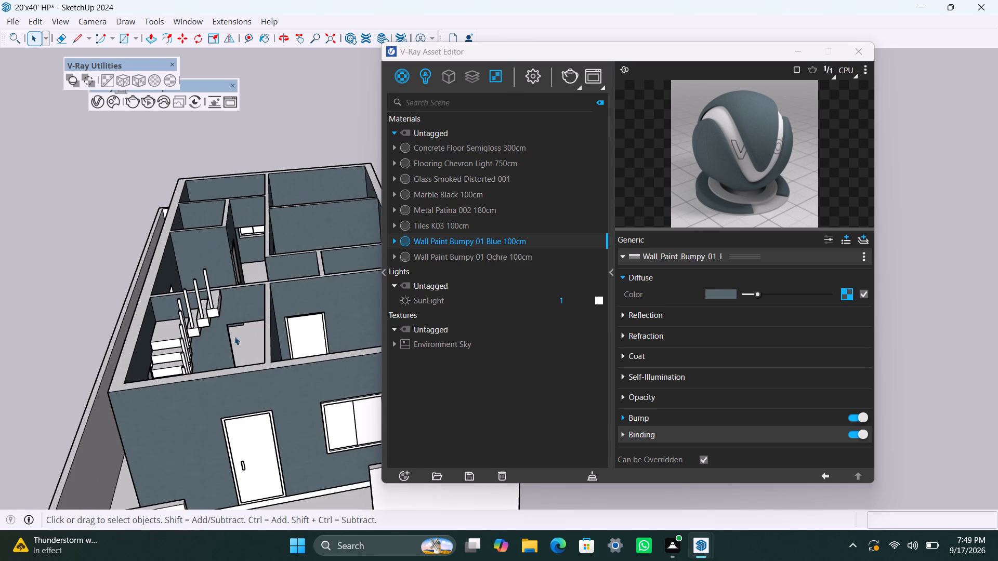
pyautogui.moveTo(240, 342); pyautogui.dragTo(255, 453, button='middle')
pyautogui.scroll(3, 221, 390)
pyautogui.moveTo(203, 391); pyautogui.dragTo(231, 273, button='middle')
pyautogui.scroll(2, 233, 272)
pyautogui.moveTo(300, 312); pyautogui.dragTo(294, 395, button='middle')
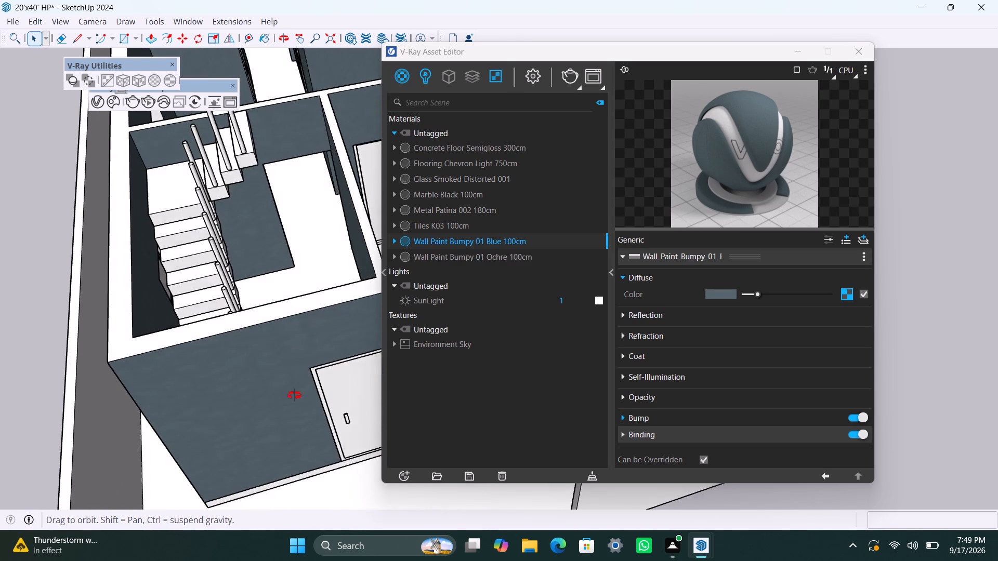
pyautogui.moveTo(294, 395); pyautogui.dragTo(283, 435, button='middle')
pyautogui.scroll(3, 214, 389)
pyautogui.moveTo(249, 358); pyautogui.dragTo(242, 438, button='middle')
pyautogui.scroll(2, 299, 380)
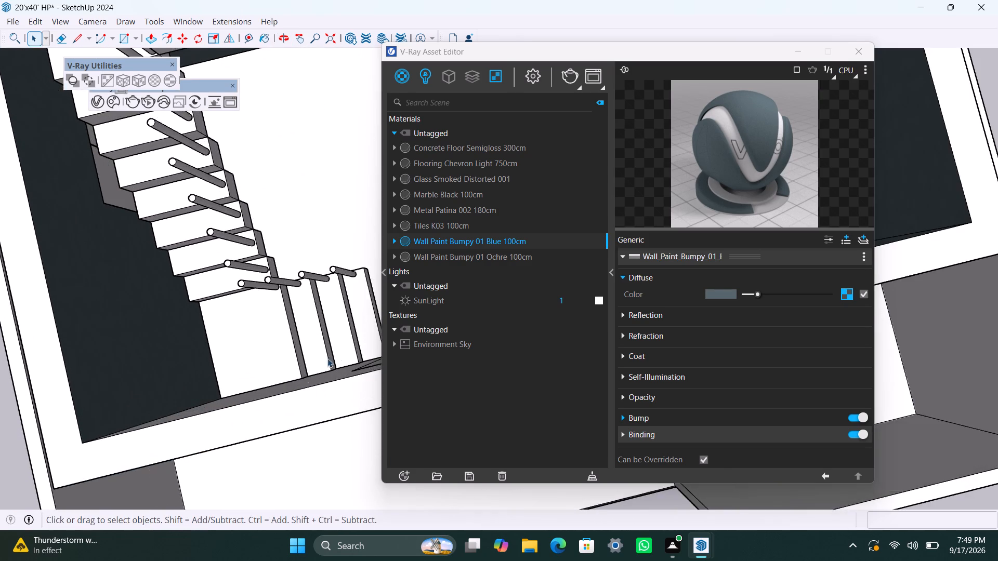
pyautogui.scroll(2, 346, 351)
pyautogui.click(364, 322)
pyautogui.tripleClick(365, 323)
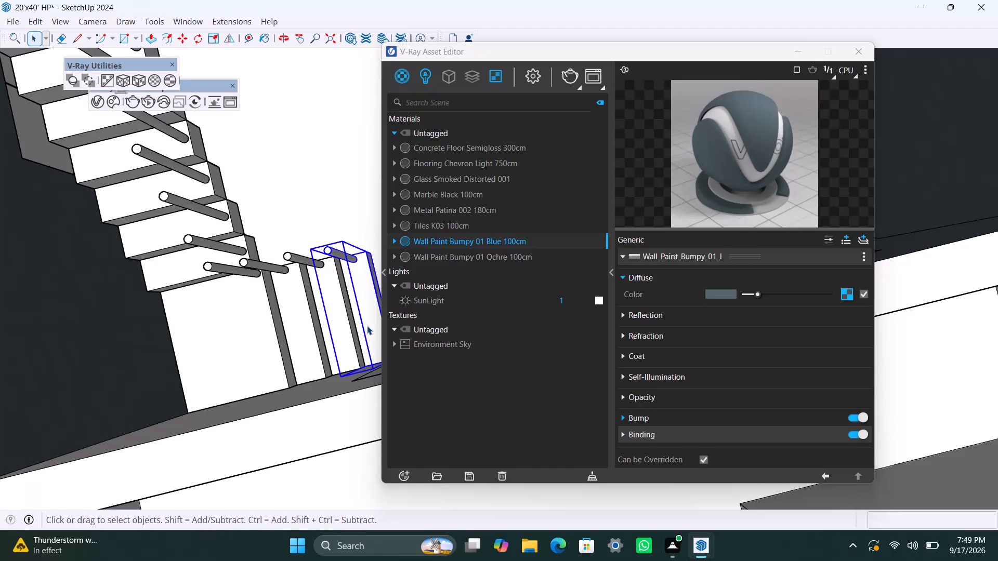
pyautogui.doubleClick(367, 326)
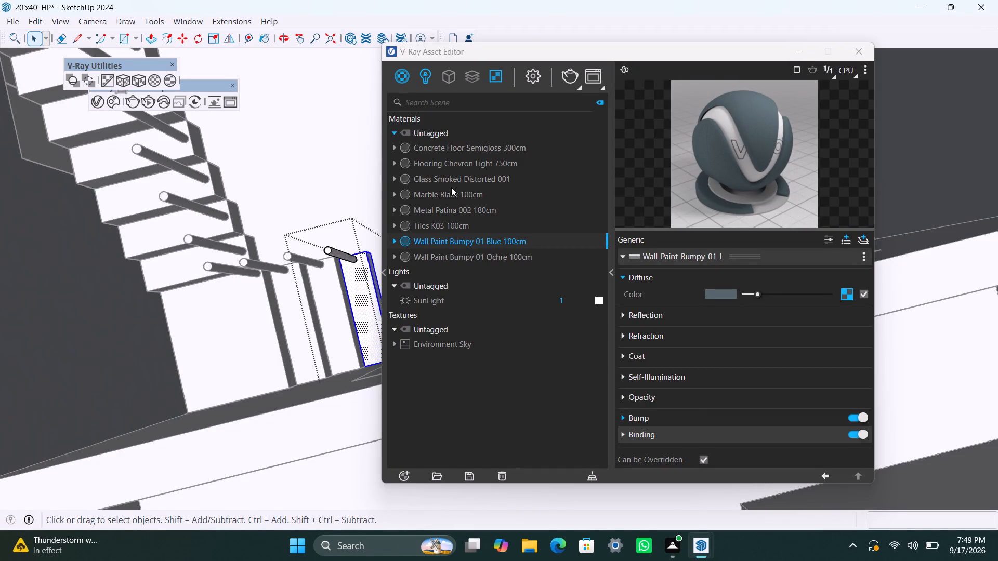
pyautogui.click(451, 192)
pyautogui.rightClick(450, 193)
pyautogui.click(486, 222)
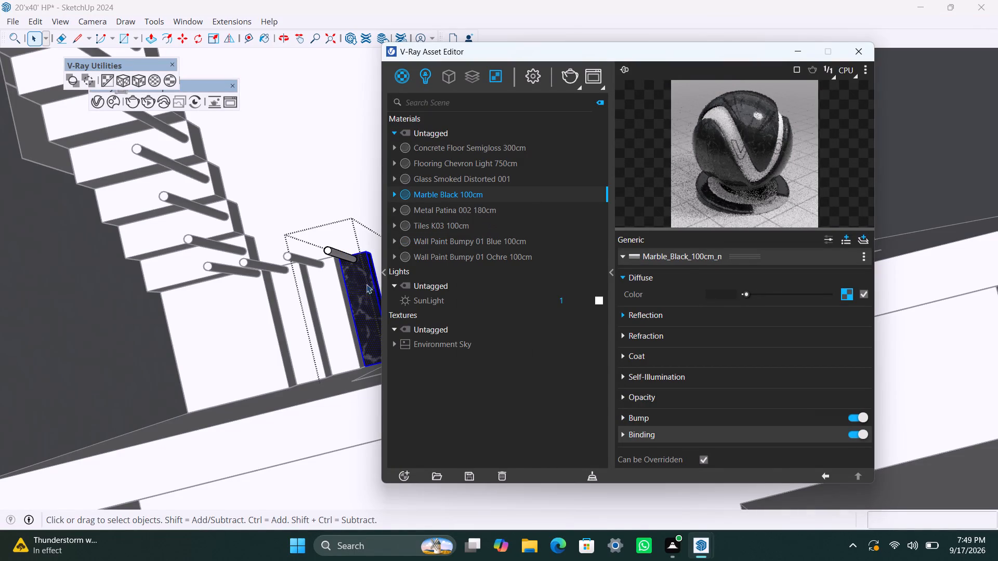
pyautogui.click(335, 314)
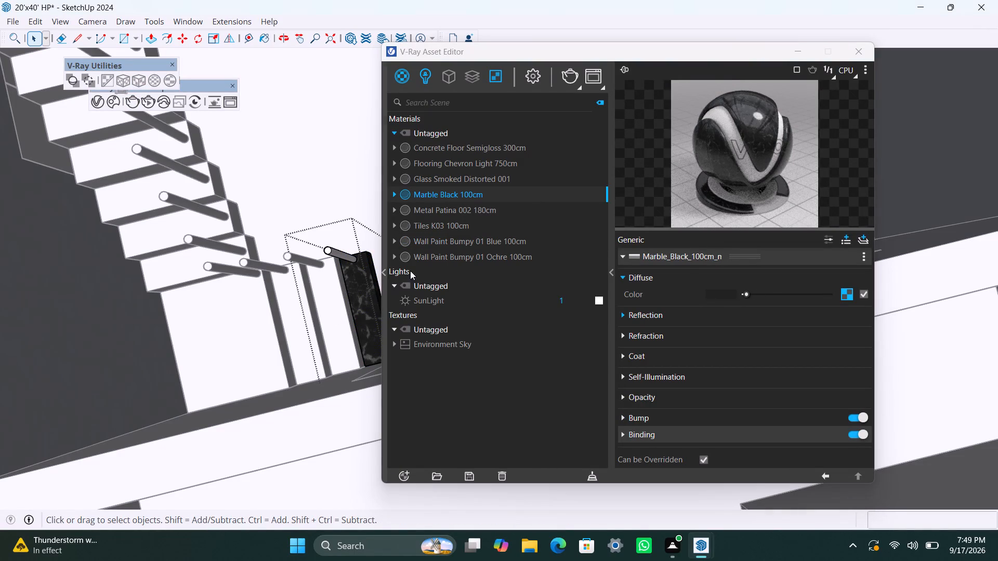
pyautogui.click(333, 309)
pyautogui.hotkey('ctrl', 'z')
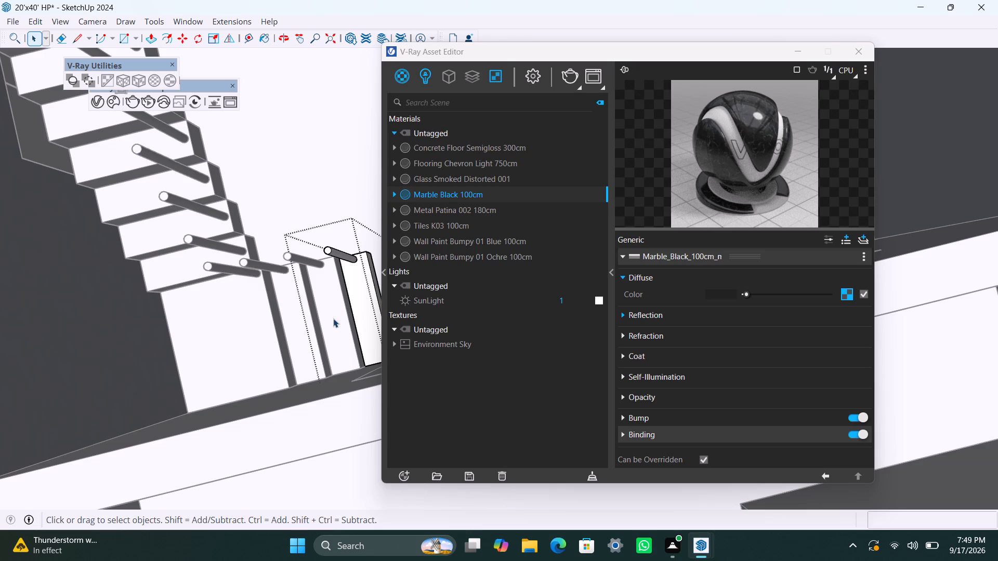
# Import the Marble Emperador Dark 150cm stone material from the Chaos Cosmos library into the scene.
pyautogui.click(117, 106)
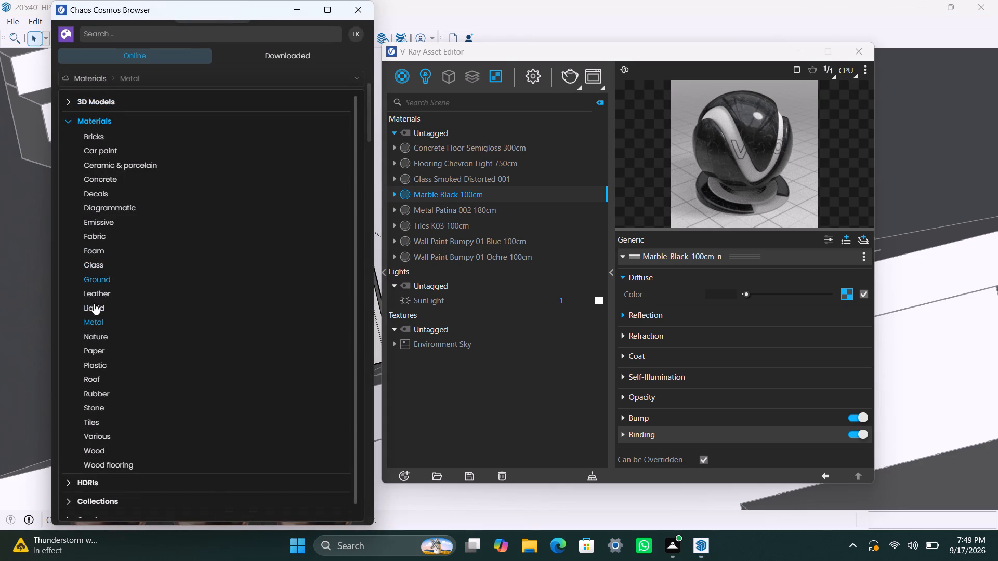
pyautogui.click(100, 408)
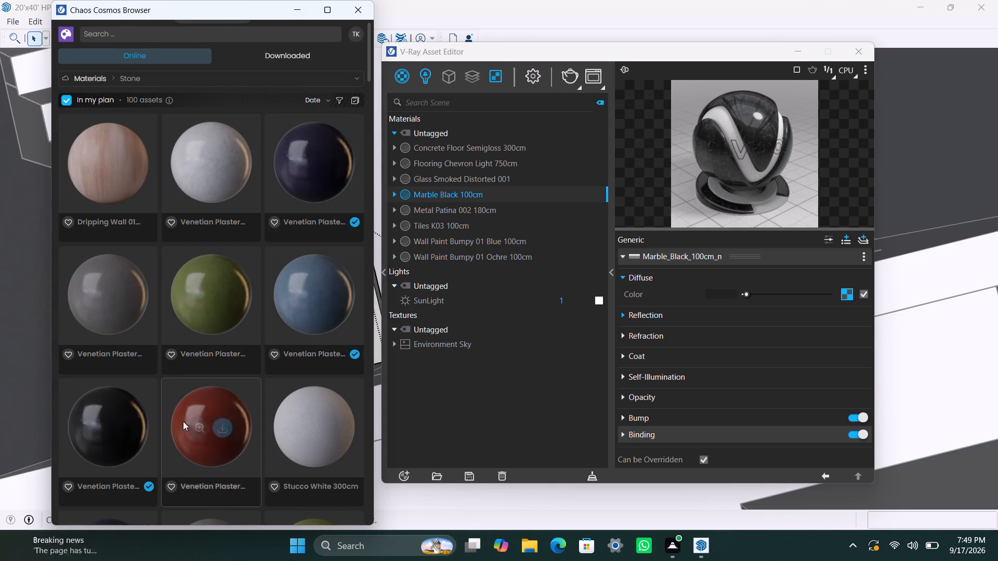
pyautogui.scroll(-2, 223, 239)
pyautogui.scroll(-4, 268, 408)
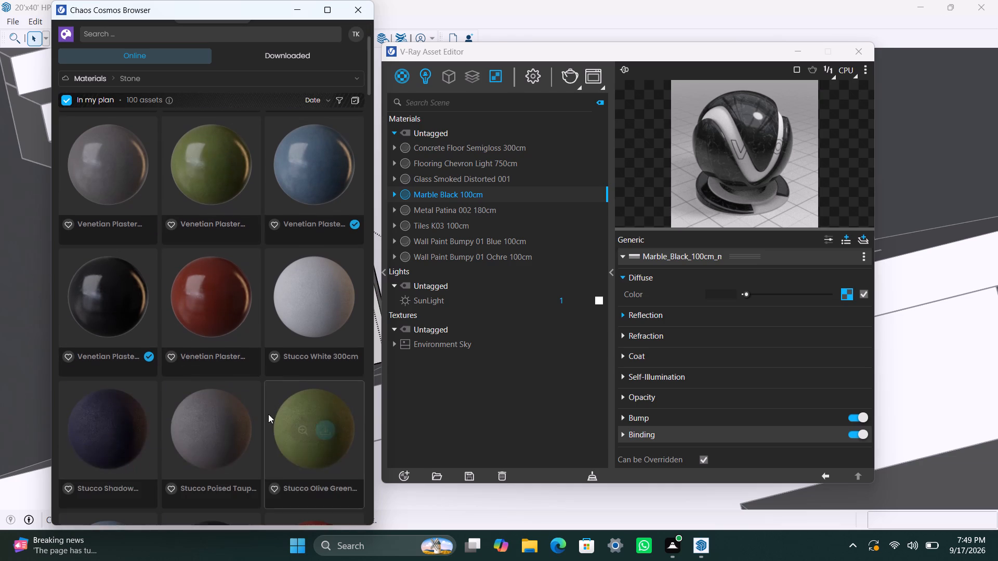
pyautogui.scroll(-7, 260, 405)
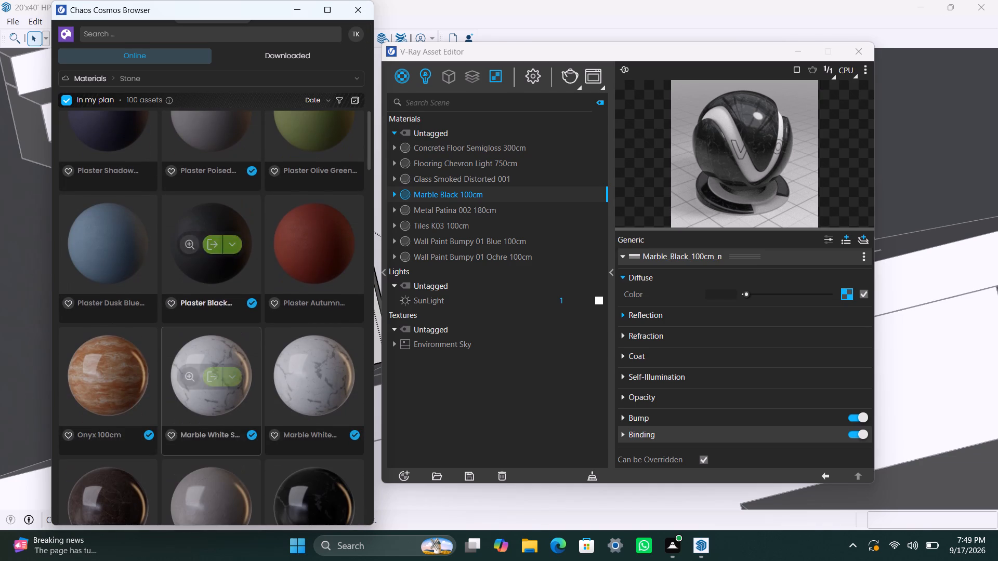
pyautogui.scroll(-3, 150, 447)
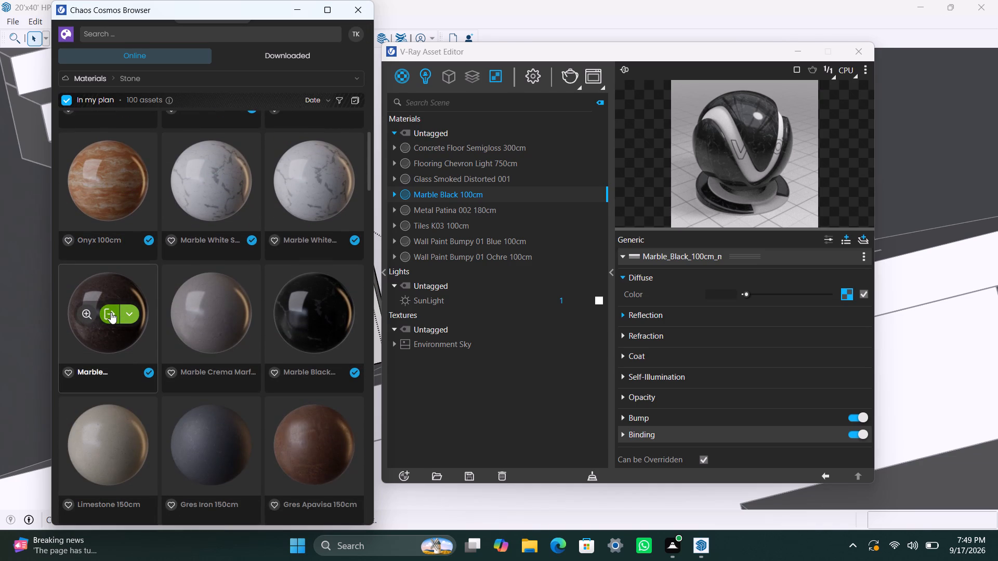
pyautogui.click(111, 316)
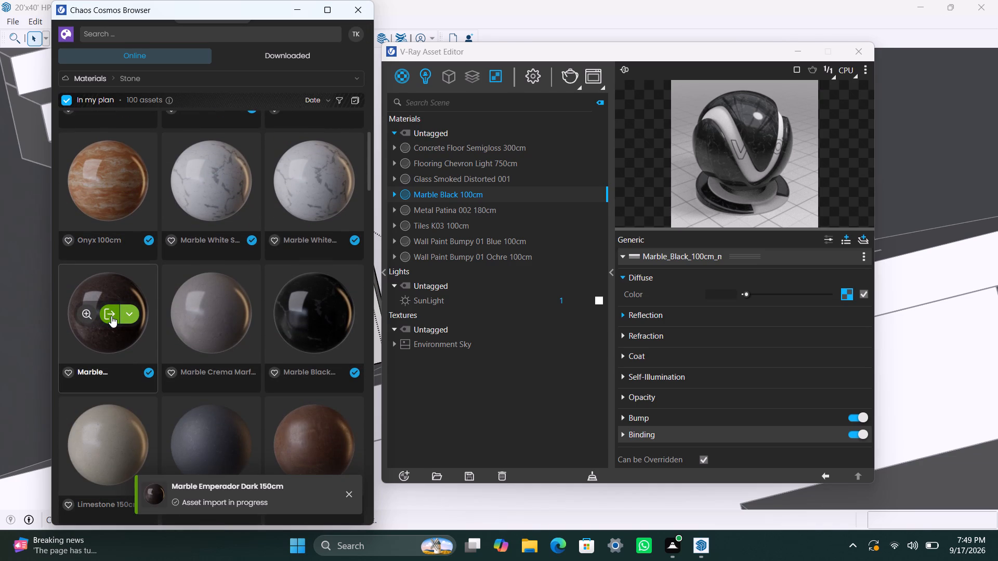
pyautogui.click(303, 8)
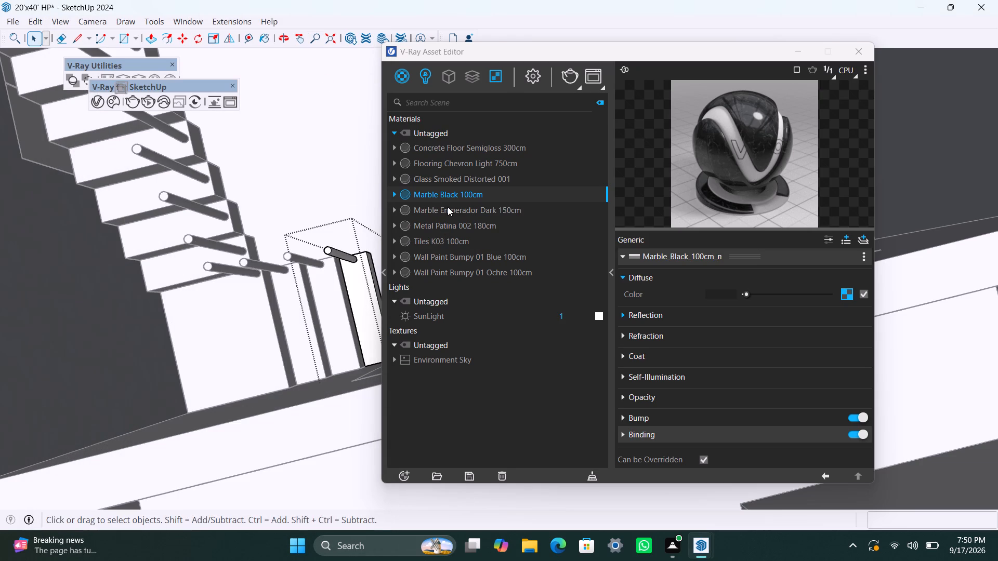
# Apply Marble Emperador Dark 150cm to the bottom step of the short flight, farthest from the landing, and fit a cubic projection.
pyautogui.click(448, 207)
pyautogui.rightClick(448, 207)
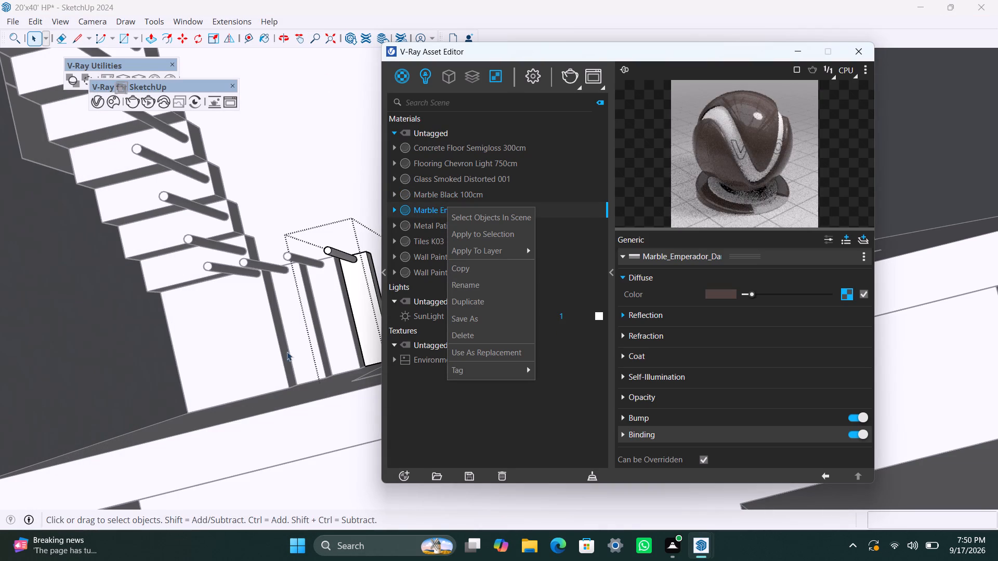
pyautogui.scroll(-2, 284, 394)
pyautogui.keyDown('shift'); pyautogui.moveTo(284, 396); pyautogui.dragTo(269, 407, button='middle'); pyautogui.keyUp('shift')
pyautogui.doubleClick(332, 319)
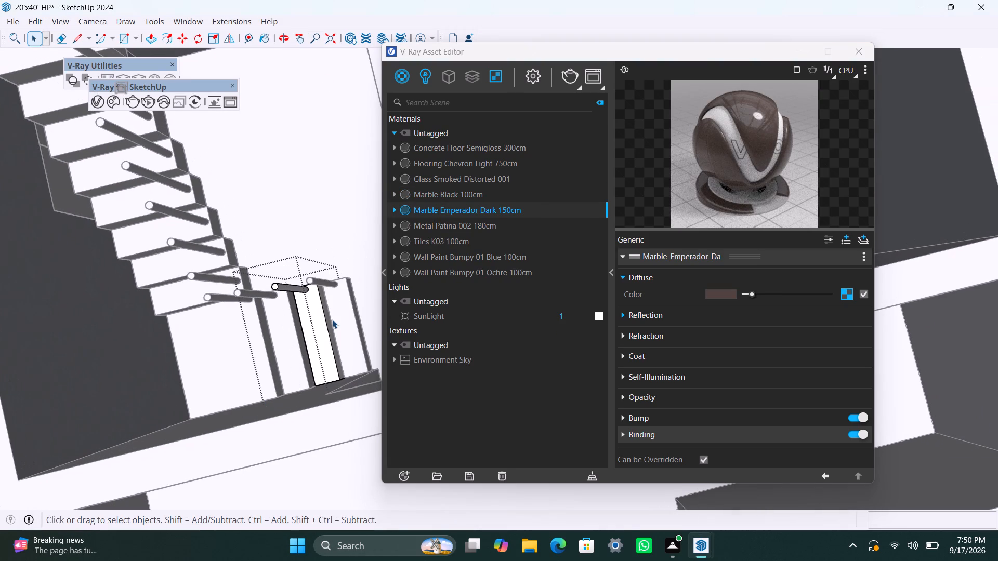
pyautogui.tripleClick(347, 311)
pyautogui.rightClick(470, 213)
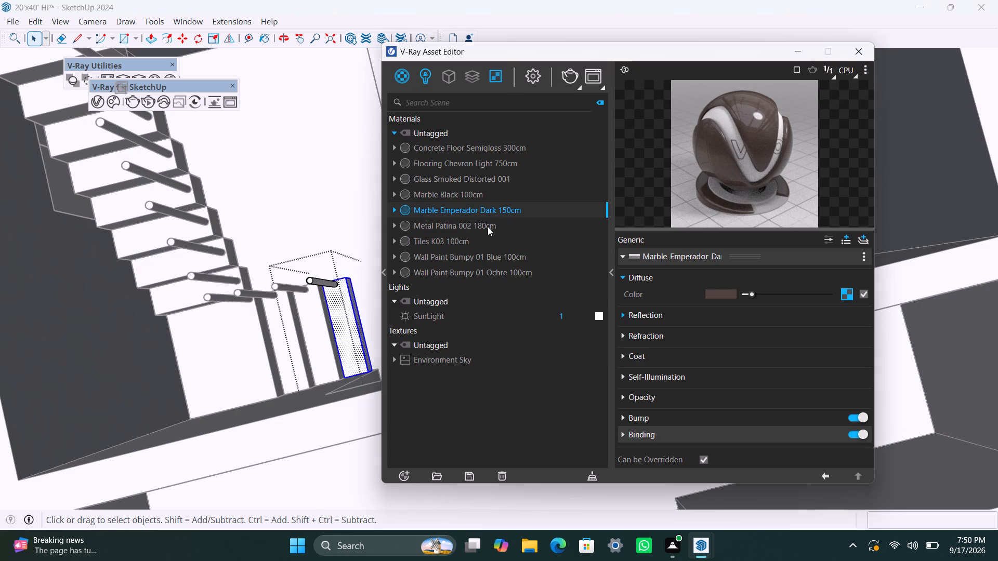
pyautogui.click(523, 243)
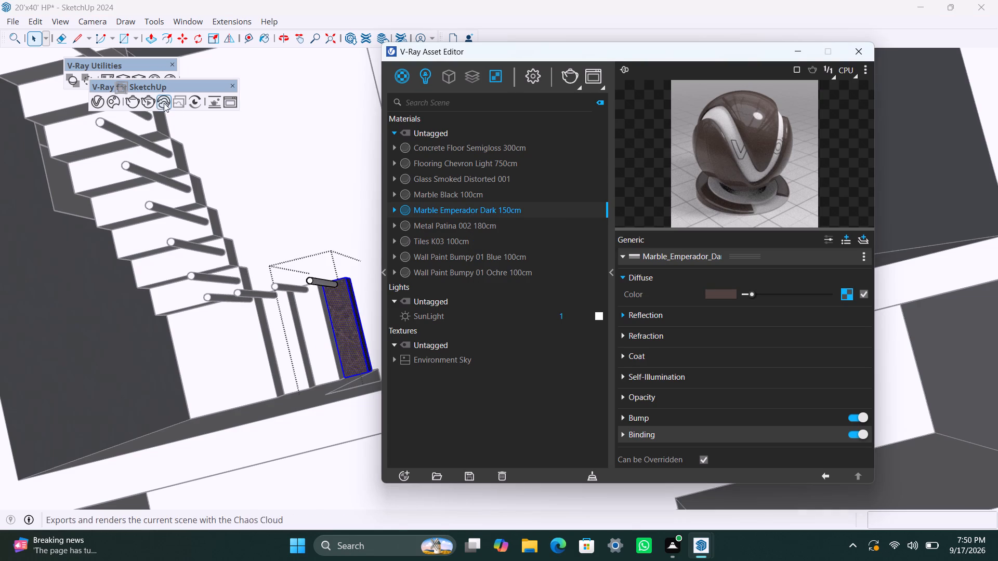
pyautogui.click(139, 73)
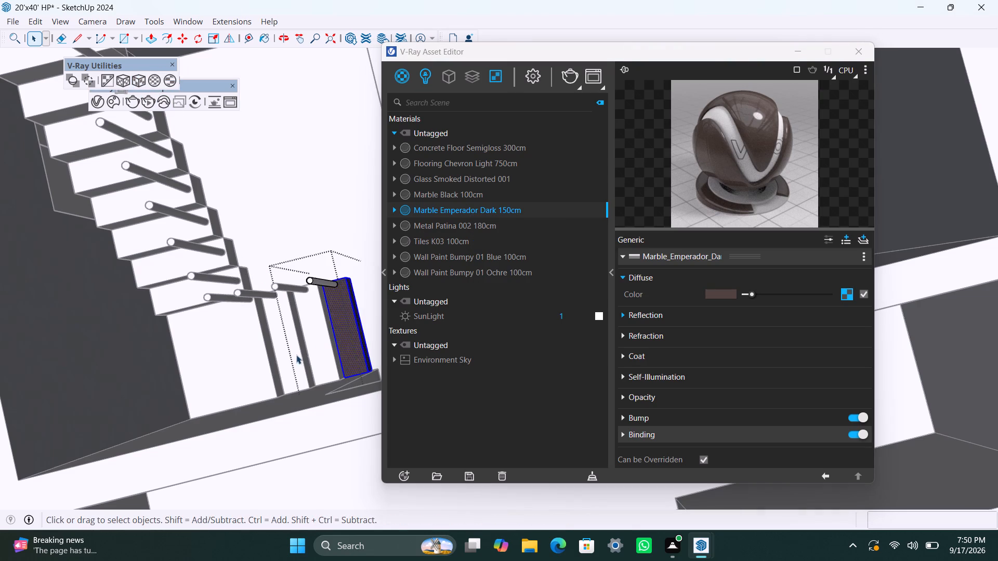
# Apply Marble Emperador Dark 150cm to the middle step of the short lower flight, and fit a cubic projection.
pyautogui.doubleClick(306, 349)
pyautogui.doubleClick(306, 349)
pyautogui.tripleClick(314, 332)
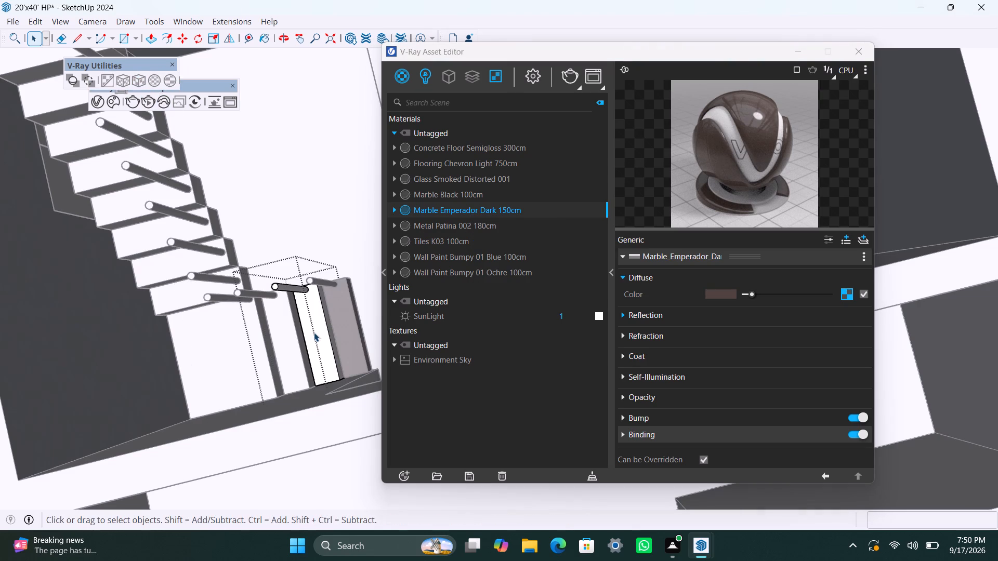
pyautogui.rightClick(447, 211)
pyautogui.click(459, 235)
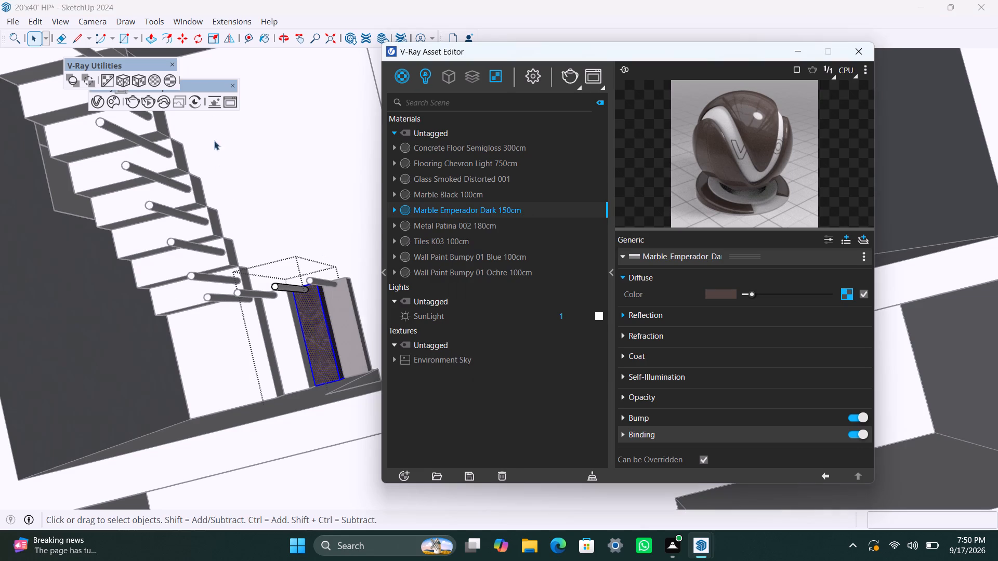
pyautogui.click(139, 90)
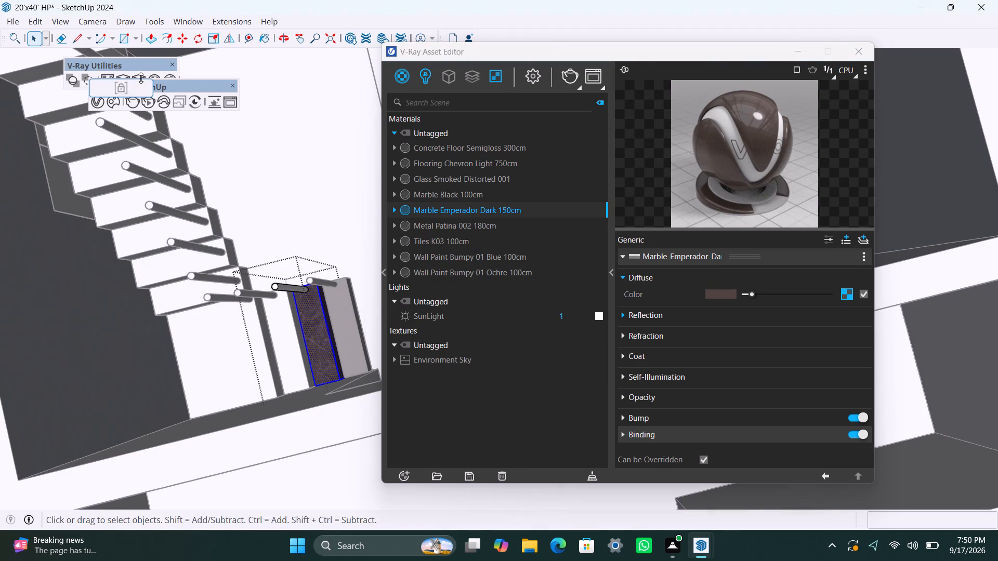
pyautogui.click(146, 59)
pyautogui.click(144, 78)
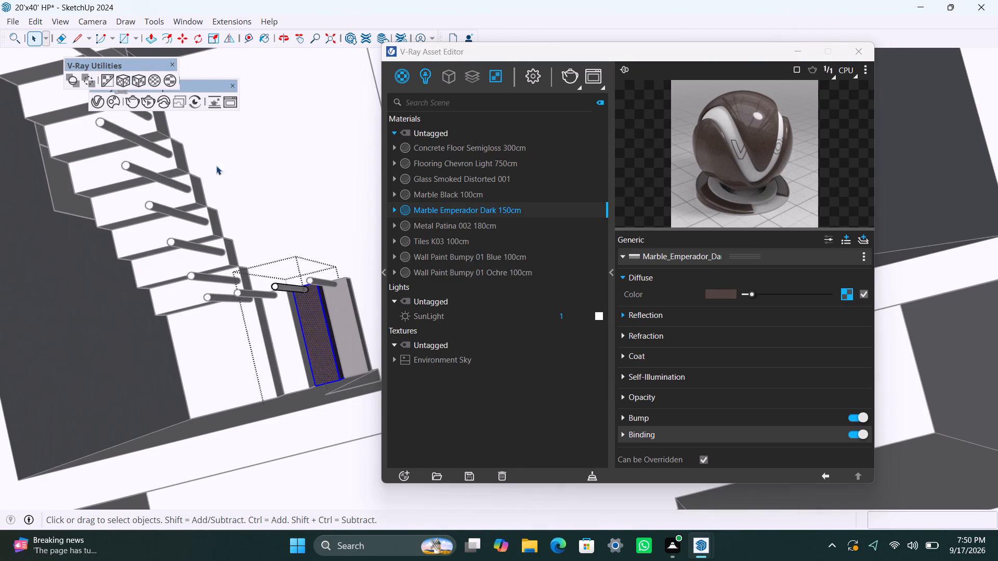
# Apply Marble Emperador Dark 150cm to the short flight's last step before the square landing, and fit a cubic projection.
pyautogui.scroll(4, 299, 390)
pyautogui.tripleClick(282, 327)
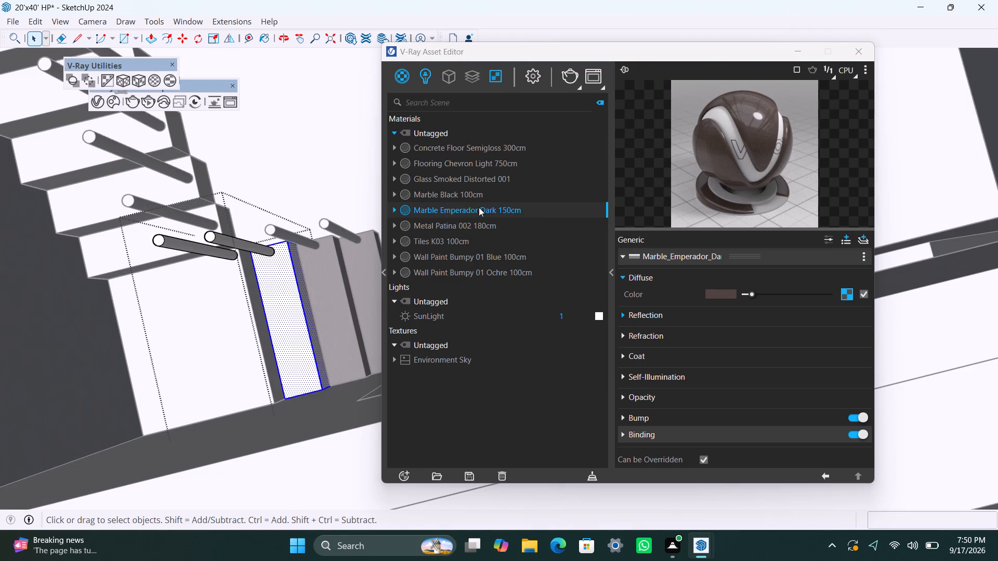
pyautogui.scroll(1, 283, 328)
pyautogui.rightClick(465, 208)
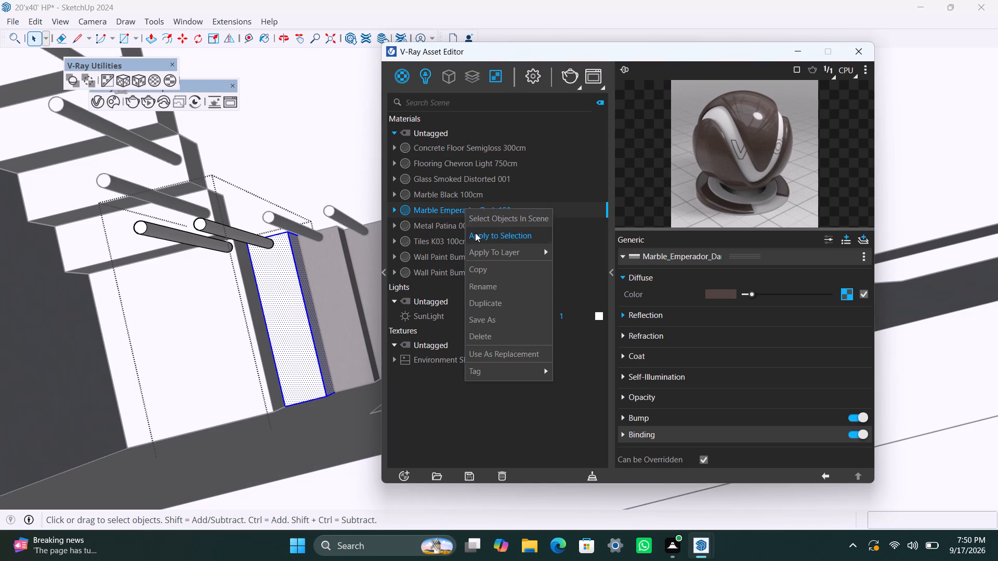
pyautogui.click(475, 233)
pyautogui.click(139, 78)
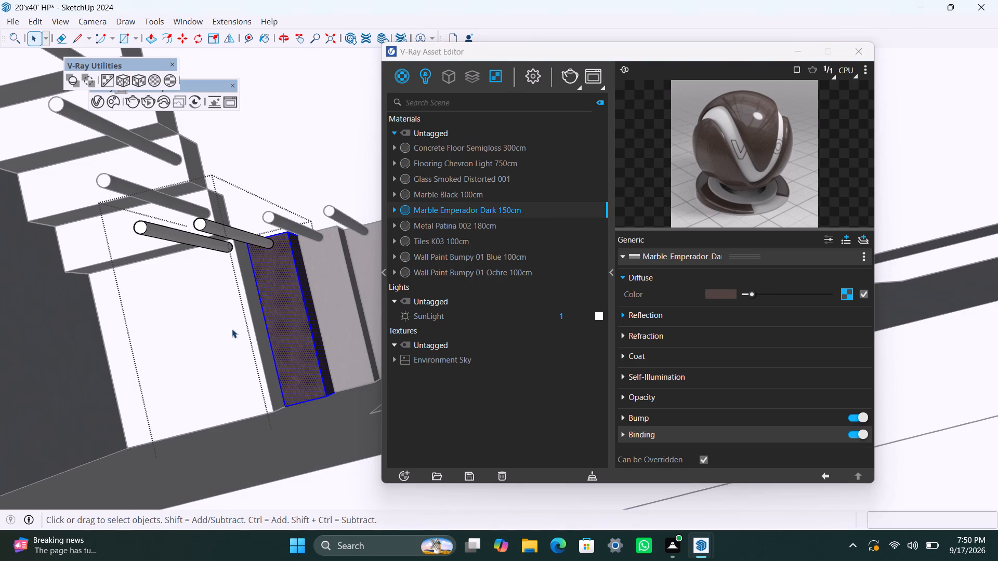
# Apply Marble Emperador Dark 150cm to the wide corner landing of the staircase, and fit a cubic projection.
pyautogui.tripleClick(230, 330)
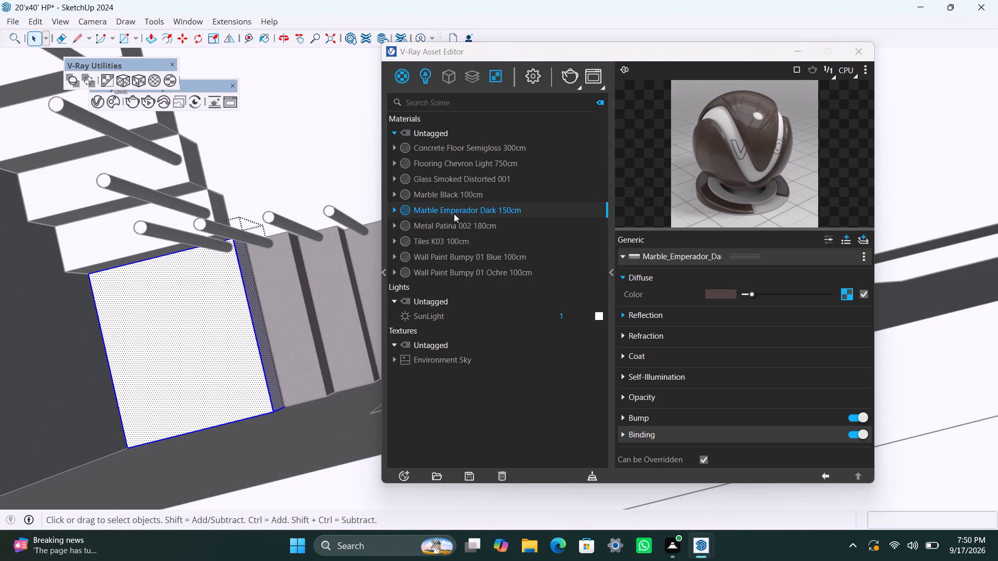
pyautogui.rightClick(455, 213)
pyautogui.click(482, 242)
pyautogui.click(137, 77)
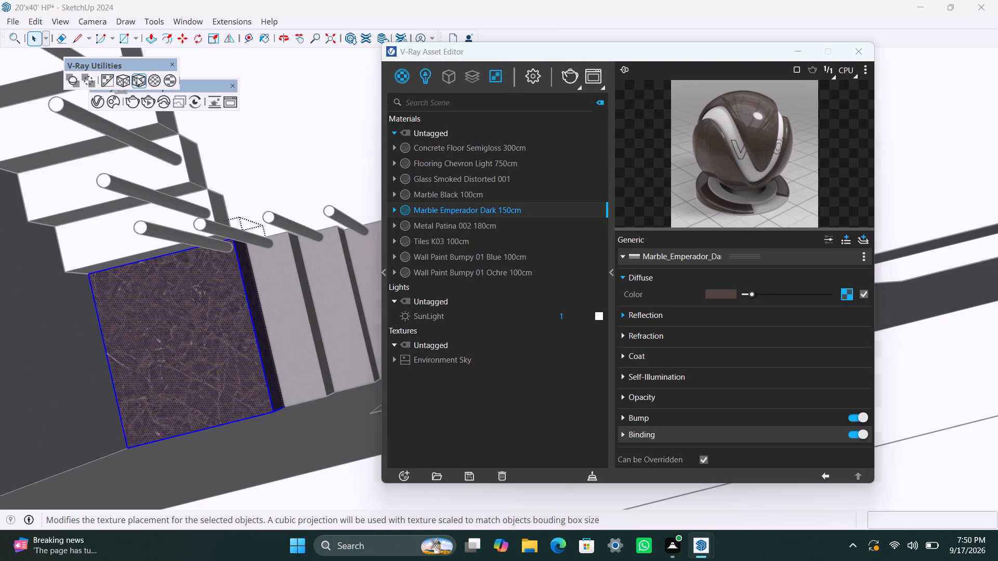
# Apply Marble Emperador Dark 150cm to the first step beyond the corner landing, and fit a cubic projection.
pyautogui.doubleClick(108, 237)
pyautogui.doubleClick(109, 236)
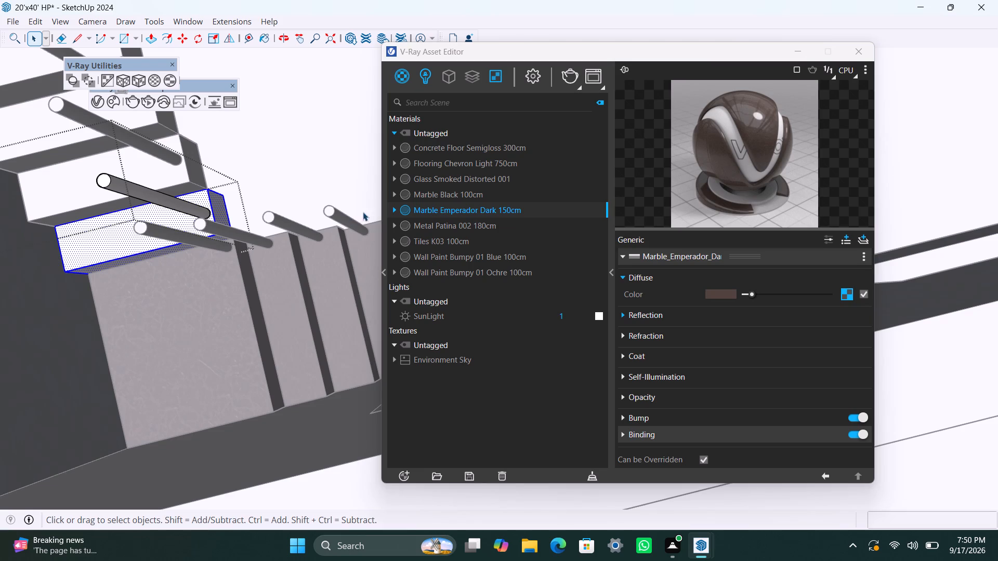
pyautogui.rightClick(439, 210)
pyautogui.click(461, 238)
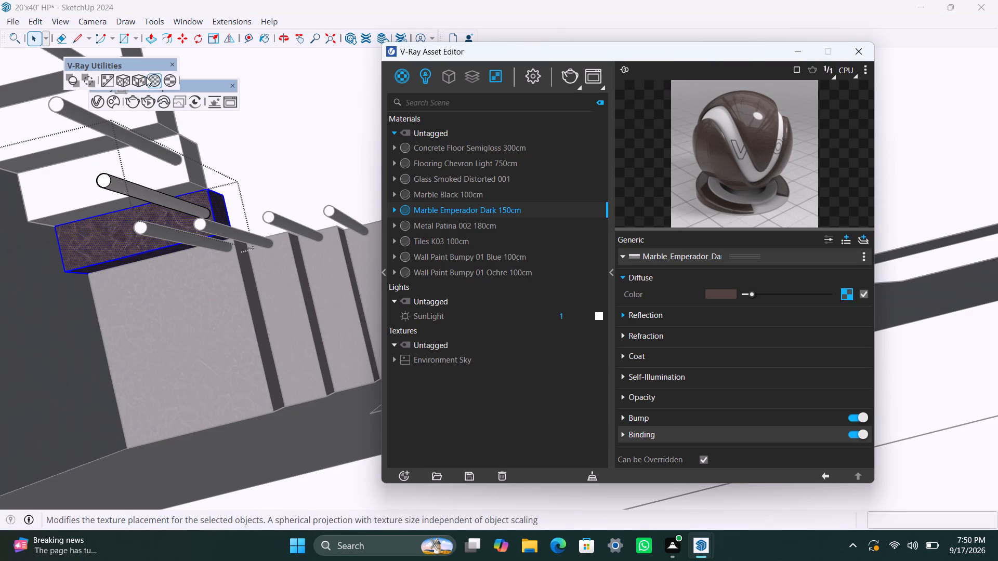
pyautogui.click(143, 77)
# Apply Marble Emperador Dark 150cm to the second step beyond the corner landing, and fit a cubic projection.
pyautogui.tripleClick(75, 184)
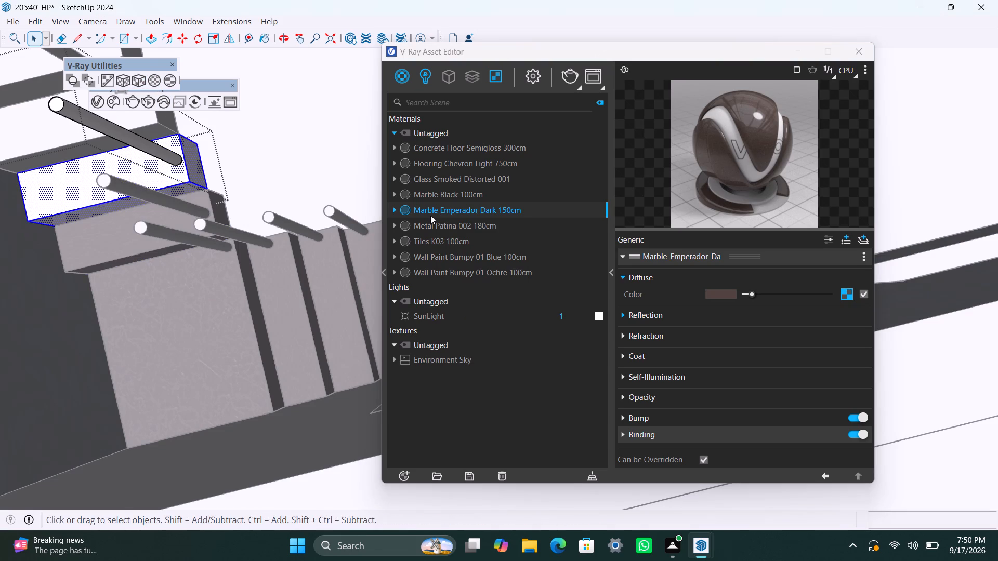
pyautogui.rightClick(439, 208)
pyautogui.click(497, 245)
pyautogui.click(481, 240)
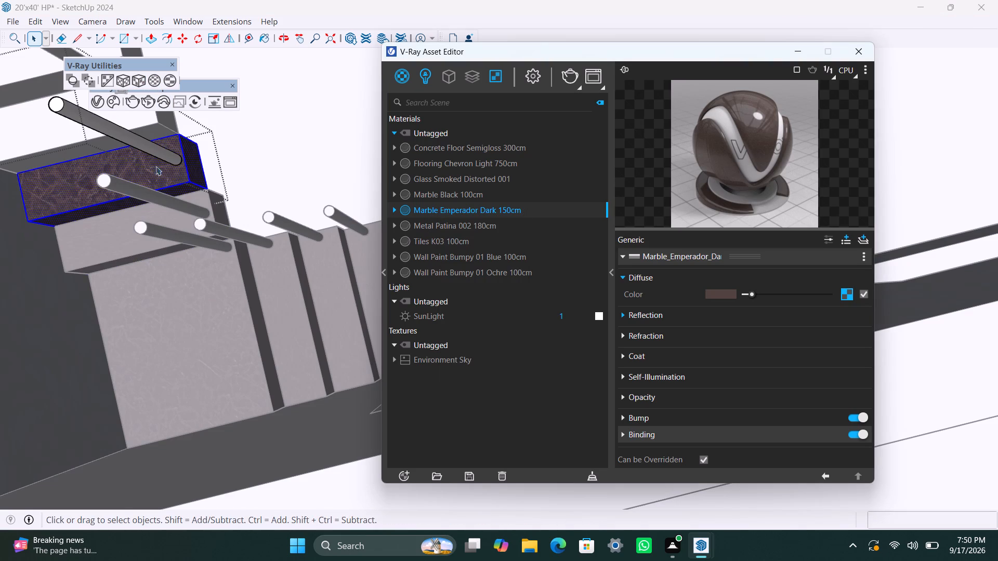
pyautogui.click(144, 78)
# Apply Marble Emperador Dark 150cm to the third step beyond the corner landing, and fit a cubic projection.
pyautogui.scroll(-7, 218, 342)
pyautogui.keyDown('shift'); pyautogui.moveTo(196, 343); pyautogui.dragTo(197, 353, button='middle'); pyautogui.keyUp('shift')
pyautogui.keyDown('shift'); pyautogui.scroll(-1, 196, 343); pyautogui.keyUp('shift')
pyautogui.scroll(2, 121, 281)
pyautogui.tripleClick(130, 256)
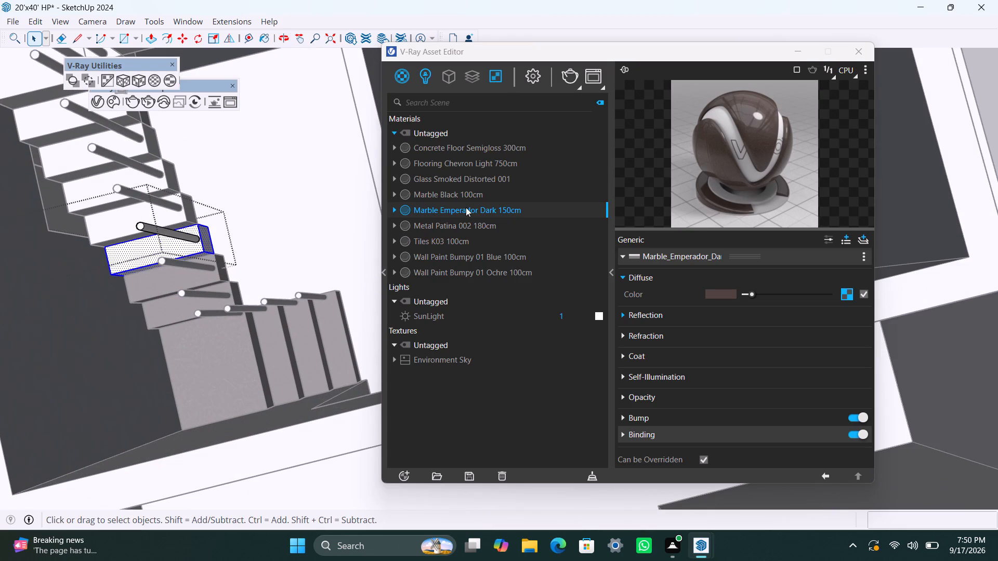
pyautogui.rightClick(466, 207)
pyautogui.click(487, 232)
pyautogui.click(136, 77)
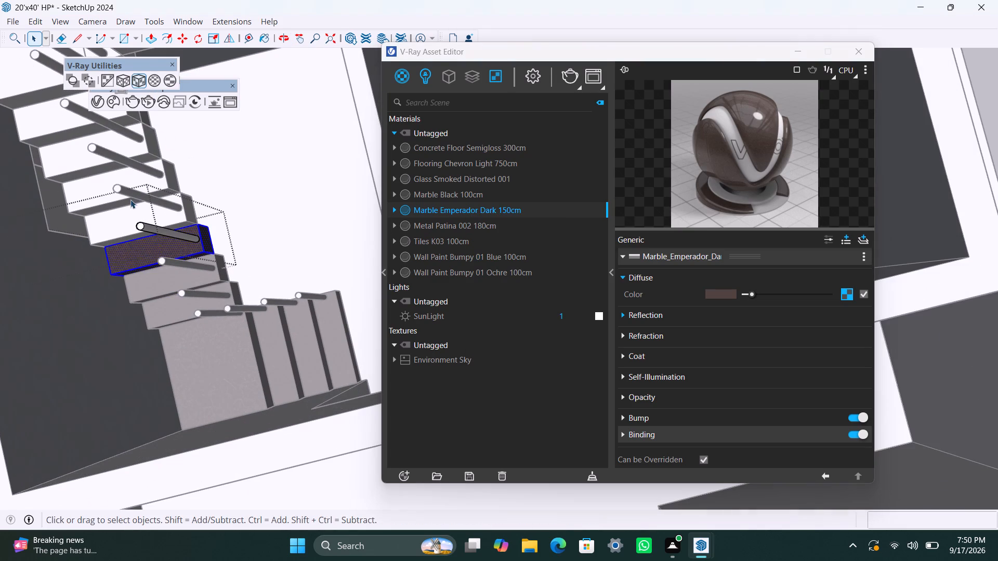
# Apply Marble Emperador Dark 150cm to the fourth step beyond the corner landing, and fit a cubic projection.
pyautogui.tripleClick(123, 221)
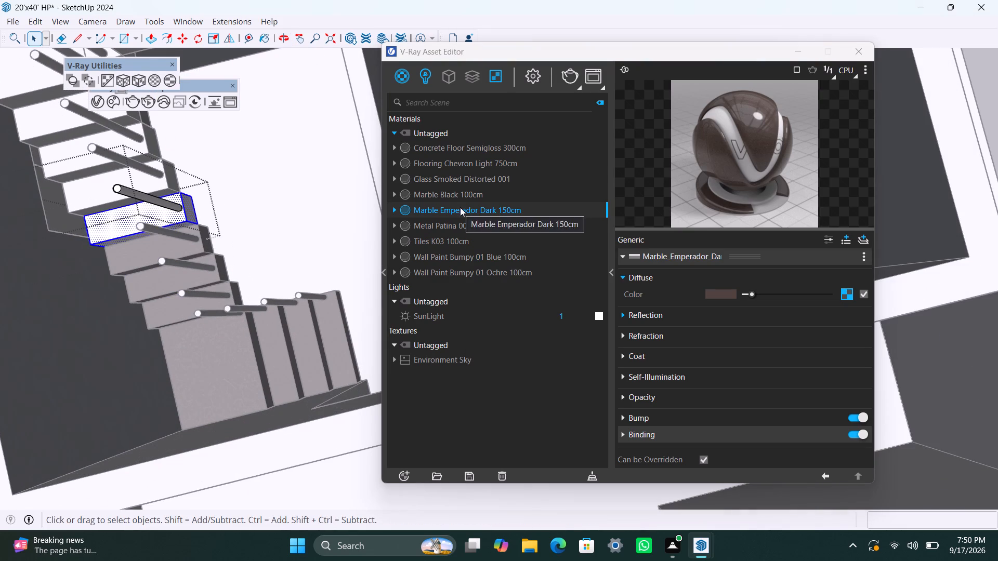
pyautogui.rightClick(460, 207)
pyautogui.click(478, 238)
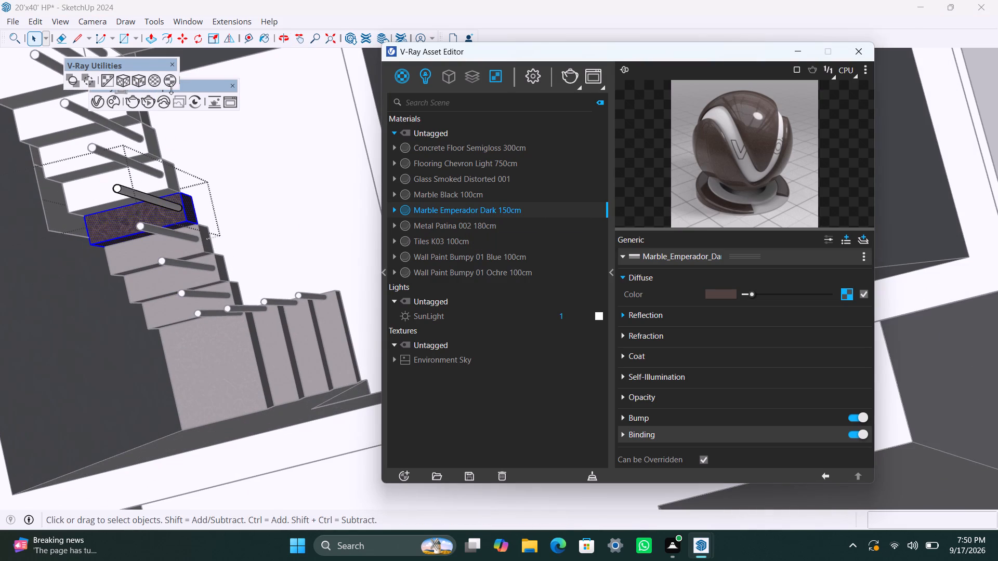
pyautogui.click(143, 78)
# Apply Marble Emperador Dark 150cm to the fifth step beyond the corner landing, and fit a cubic projection.
pyautogui.tripleClick(100, 194)
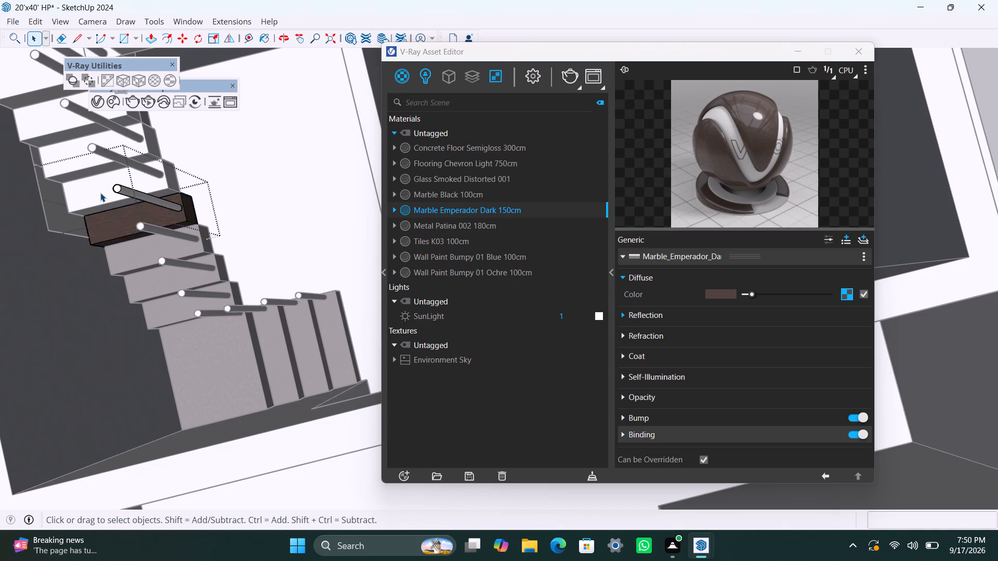
pyautogui.rightClick(443, 210)
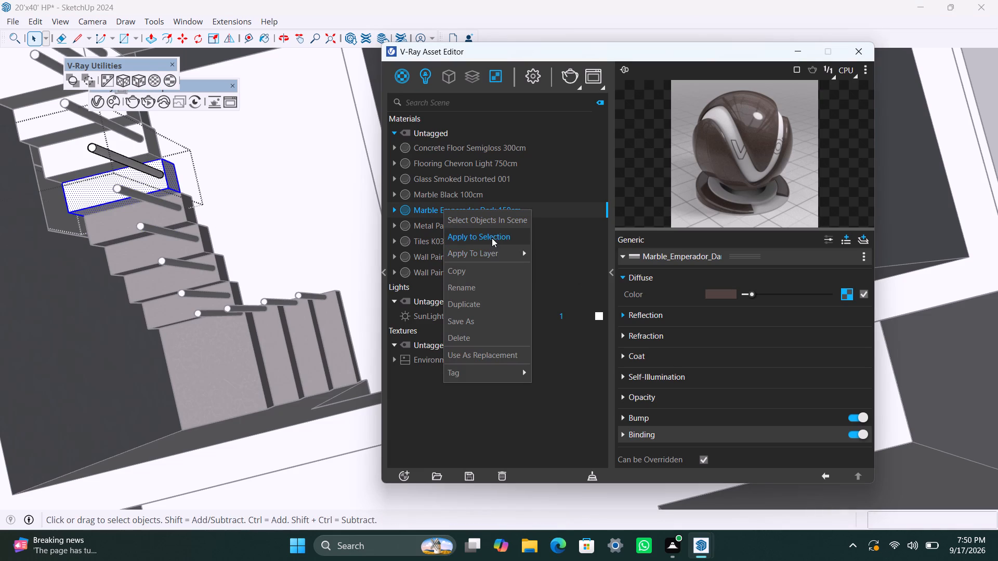
pyautogui.click(492, 238)
pyautogui.scroll(4, 101, 161)
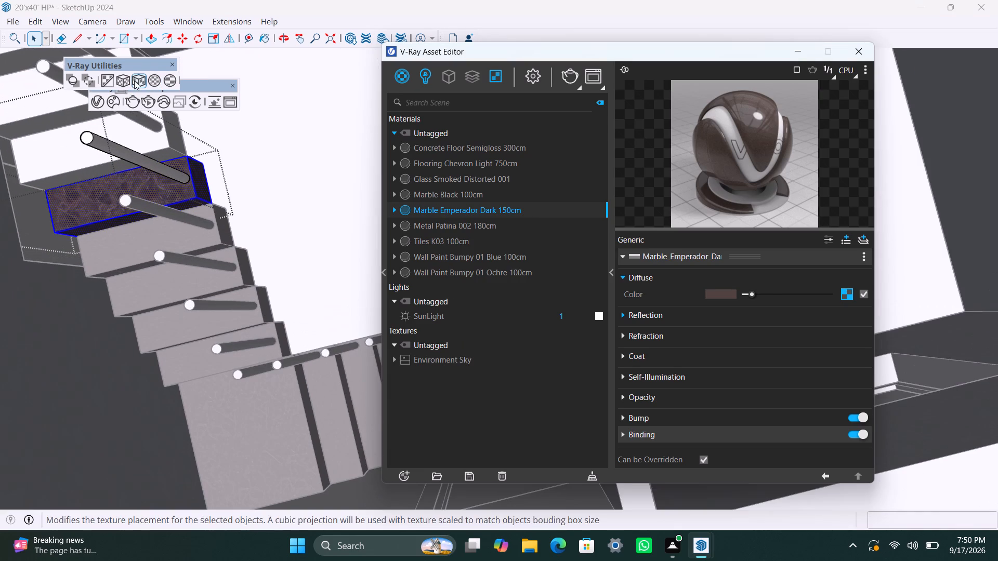
pyautogui.click(134, 81)
# Apply Marble Emperador Dark 150cm to the sixth step beyond the corner landing, and fit a cubic projection.
pyautogui.scroll(1, 123, 188)
pyautogui.moveTo(130, 206); pyautogui.dragTo(200, 237, button='middle')
pyautogui.tripleClick(128, 182)
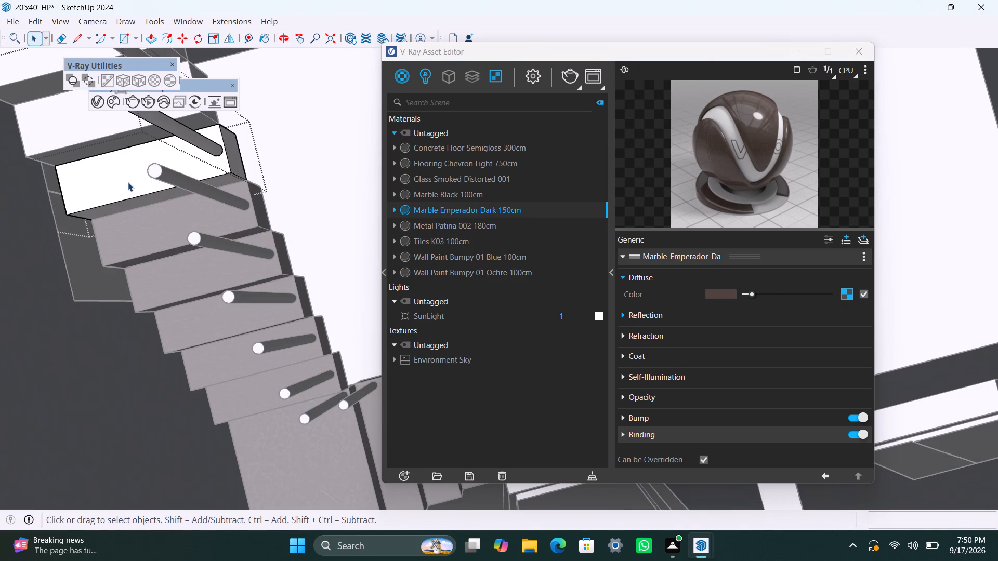
pyautogui.rightClick(453, 208)
pyautogui.click(476, 233)
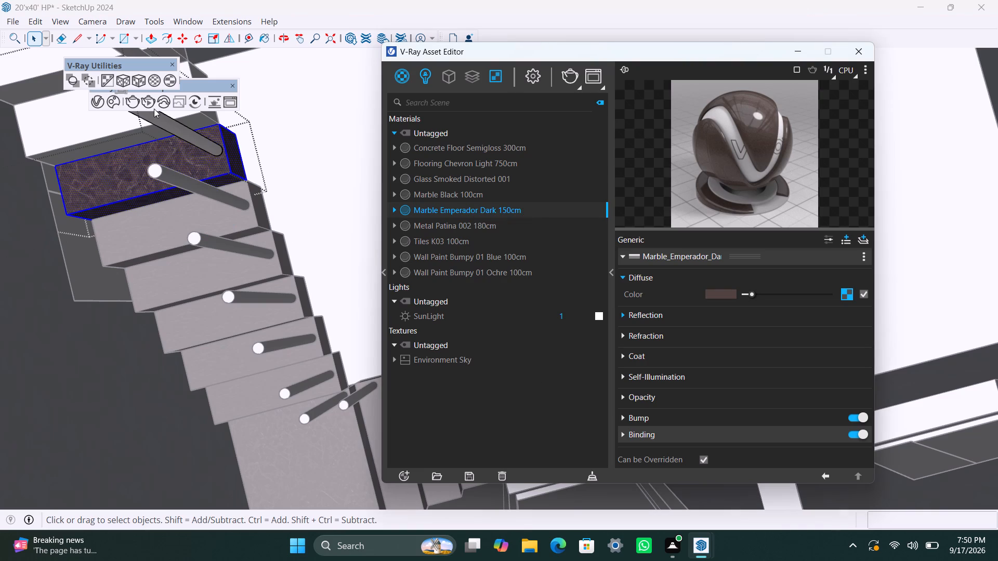
pyautogui.moveTo(135, 78); pyautogui.dragTo(134, 83)
# Apply Marble Emperador Dark 150cm to the seventh step beyond the corner landing, and fit a cubic projection.
pyautogui.doubleClick(84, 128)
pyautogui.doubleClick(84, 129)
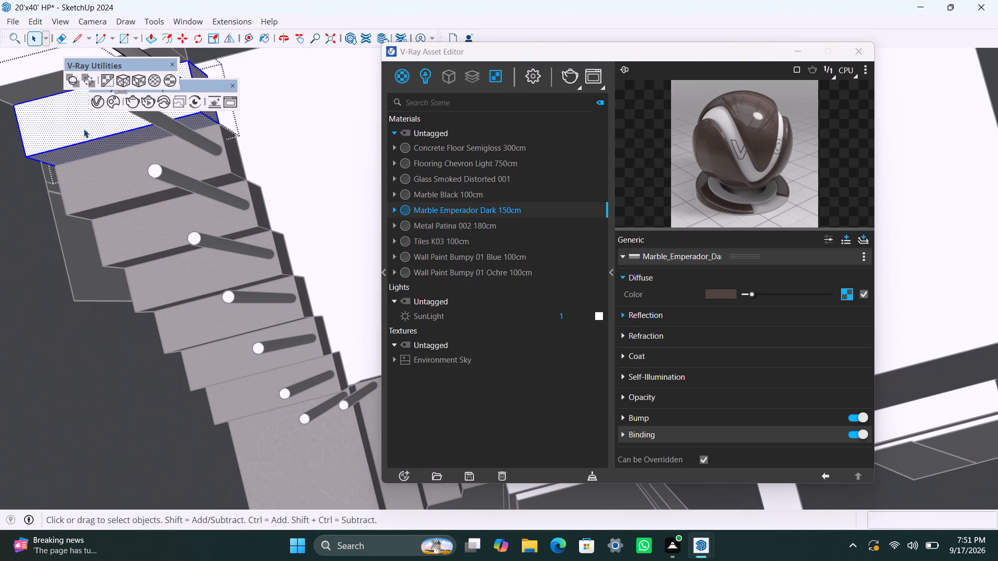
pyautogui.rightClick(481, 206)
pyautogui.click(491, 230)
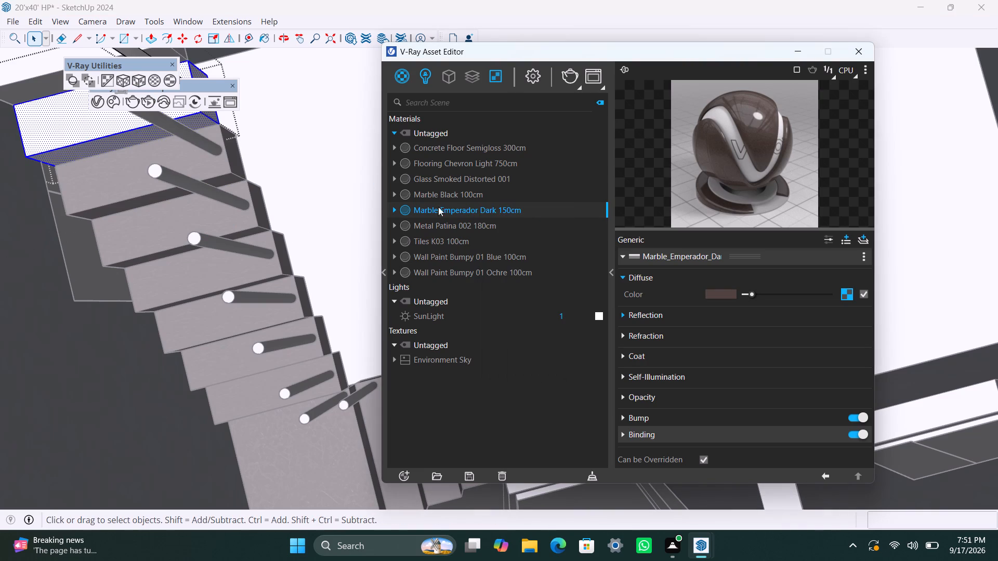
pyautogui.click(139, 84)
# Apply Marble Emperador Dark 150cm to the second landing at the far end of the long flight, and fit a cubic projection.
pyautogui.scroll(-4, 170, 272)
pyautogui.moveTo(181, 280); pyautogui.dragTo(236, 317, button='middle')
pyautogui.tripleClick(152, 150)
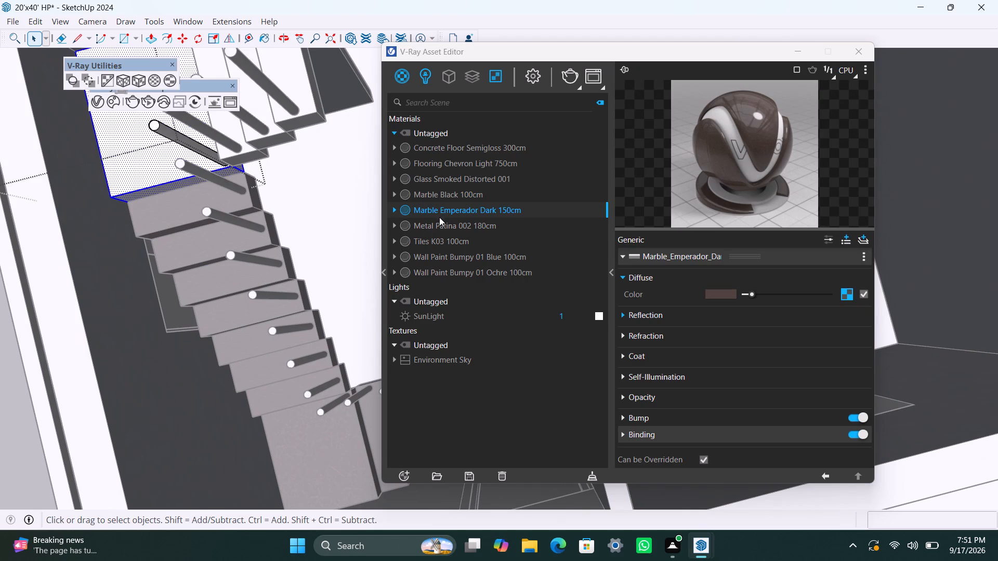
pyautogui.rightClick(444, 210)
pyautogui.click(478, 228)
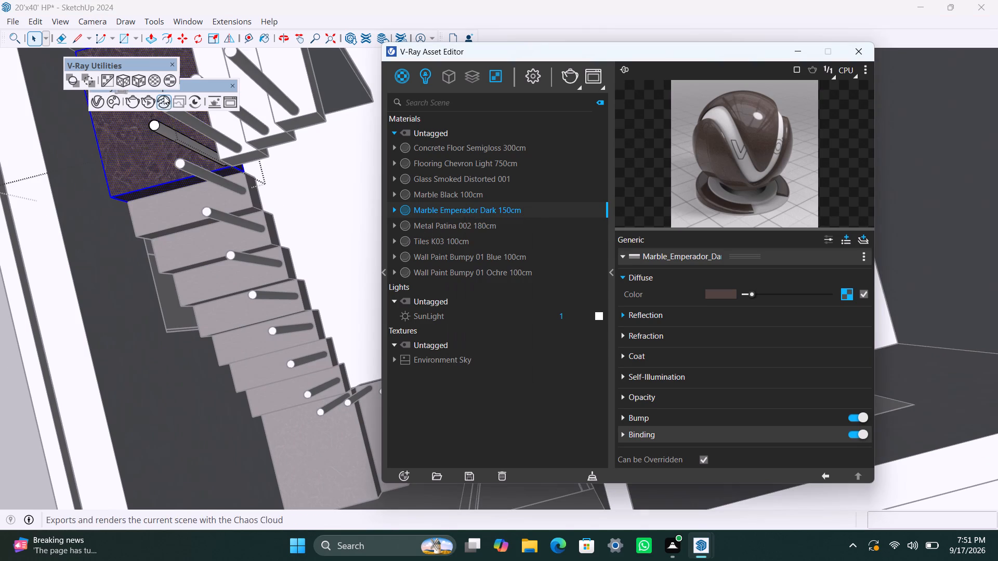
pyautogui.click(143, 81)
# Apply Marble Emperador Dark 150cm to the first step beyond the second landing, and fit a cubic projection.
pyautogui.scroll(-4, 172, 257)
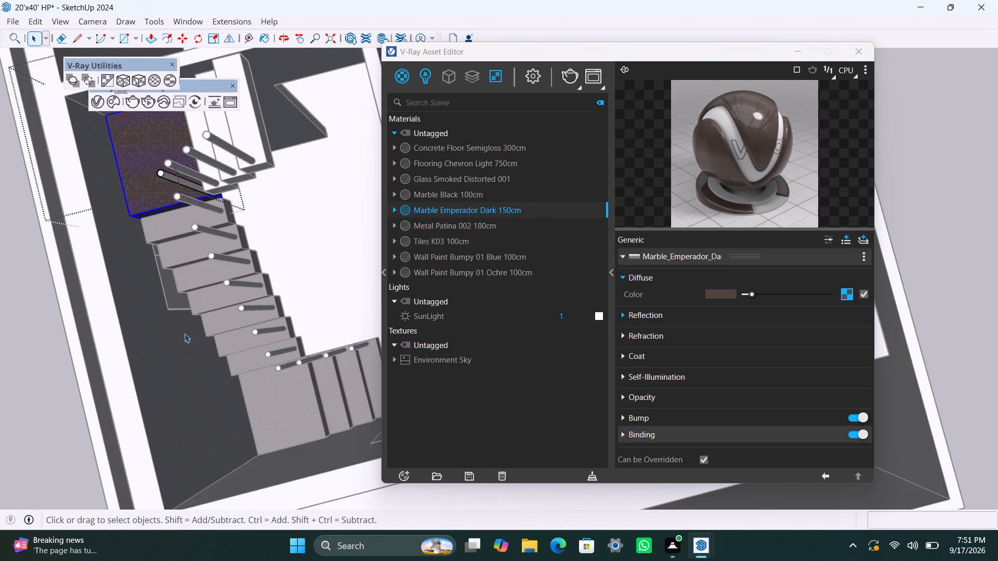
pyautogui.moveTo(187, 333); pyautogui.dragTo(357, 225, button='middle')
pyautogui.scroll(1, 207, 323)
pyautogui.moveTo(176, 394); pyautogui.dragTo(418, 418, button='middle')
pyautogui.scroll(-3, 237, 429)
pyautogui.keyDown('shift'); pyautogui.moveTo(298, 382); pyautogui.dragTo(309, 271, button='middle'); pyautogui.keyUp('shift')
pyautogui.scroll(2, 232, 317)
pyautogui.tripleClick(205, 328)
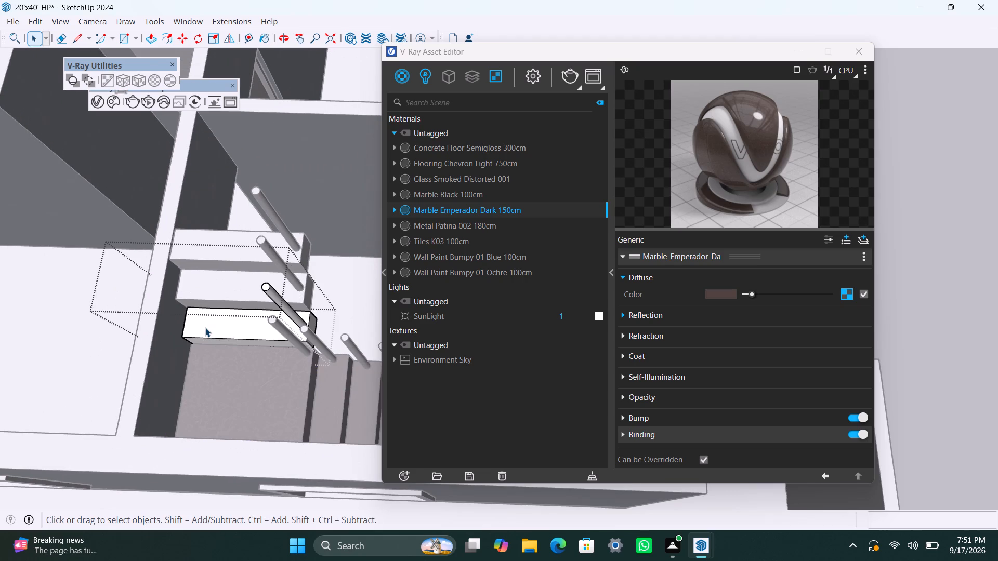
pyautogui.click(205, 328)
pyautogui.rightClick(494, 207)
pyautogui.click(507, 235)
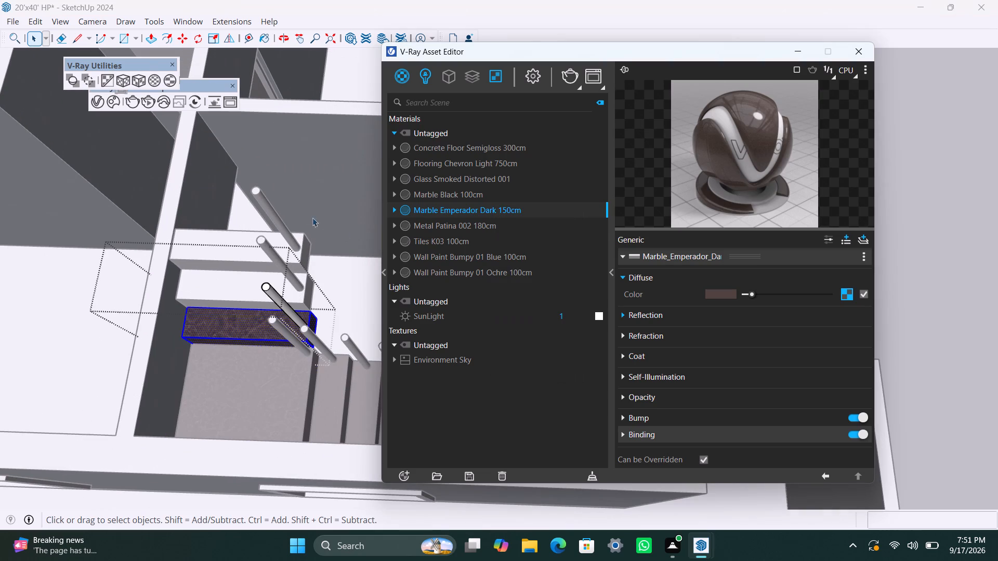
pyautogui.click(139, 80)
# Apply Marble Emperador Dark 150cm to the second step beyond the second landing, and fit a cubic projection.
pyautogui.tripleClick(225, 288)
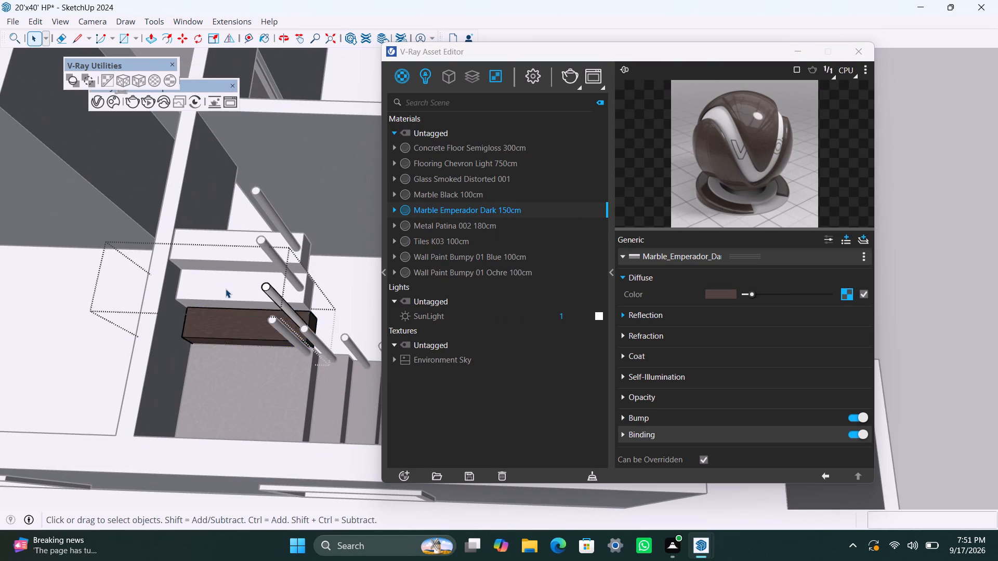
pyautogui.tripleClick(222, 282)
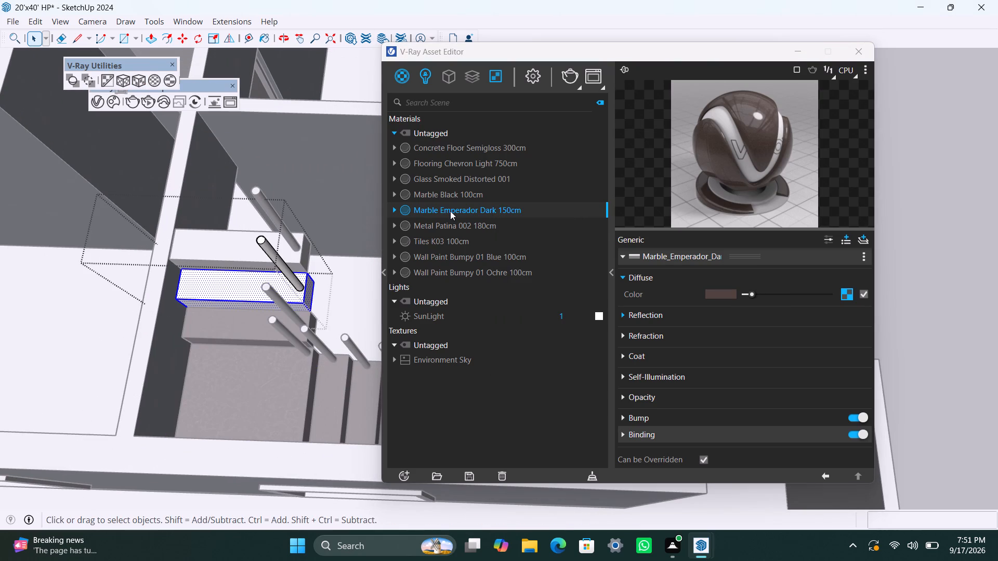
pyautogui.rightClick(450, 209)
pyautogui.click(464, 233)
pyautogui.moveTo(140, 74); pyautogui.dragTo(140, 87)
# Apply Marble Emperador Dark 150cm to the third step beyond the second landing, and fit a cubic projection.
pyautogui.tripleClick(205, 237)
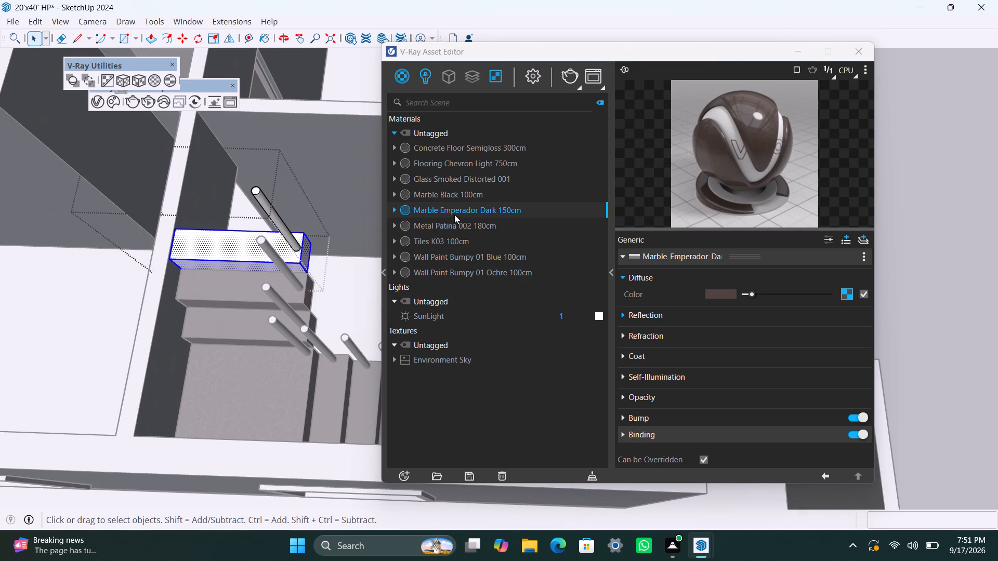
pyautogui.rightClick(457, 210)
pyautogui.click(477, 232)
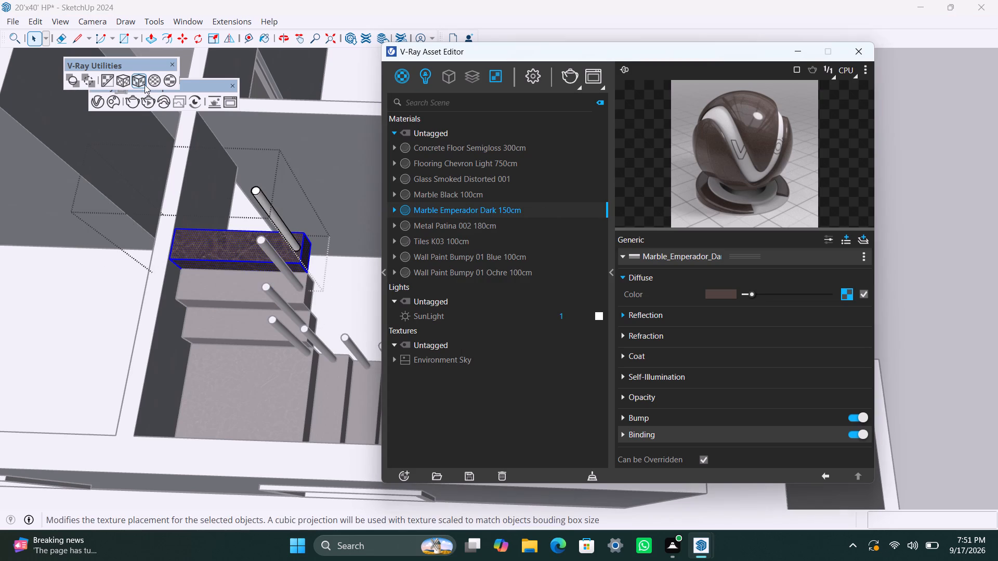
pyautogui.click(145, 85)
# Examine the marble staircase and its balusters from several angles within the house.
pyautogui.scroll(-17, 94, 292)
pyautogui.tripleClick(281, 432)
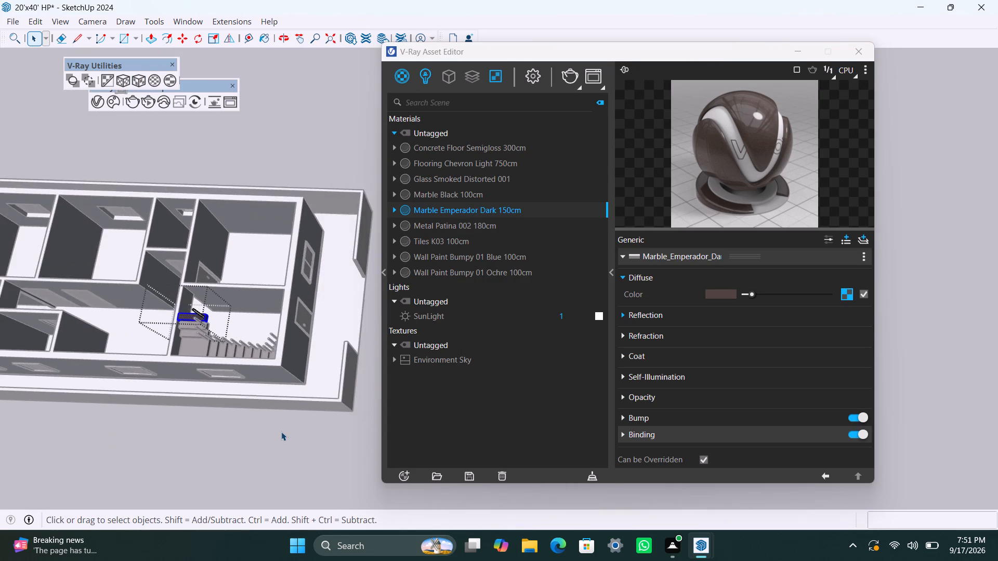
pyautogui.scroll(13, 214, 364)
pyautogui.moveTo(267, 340); pyautogui.dragTo(48, 309, button='middle')
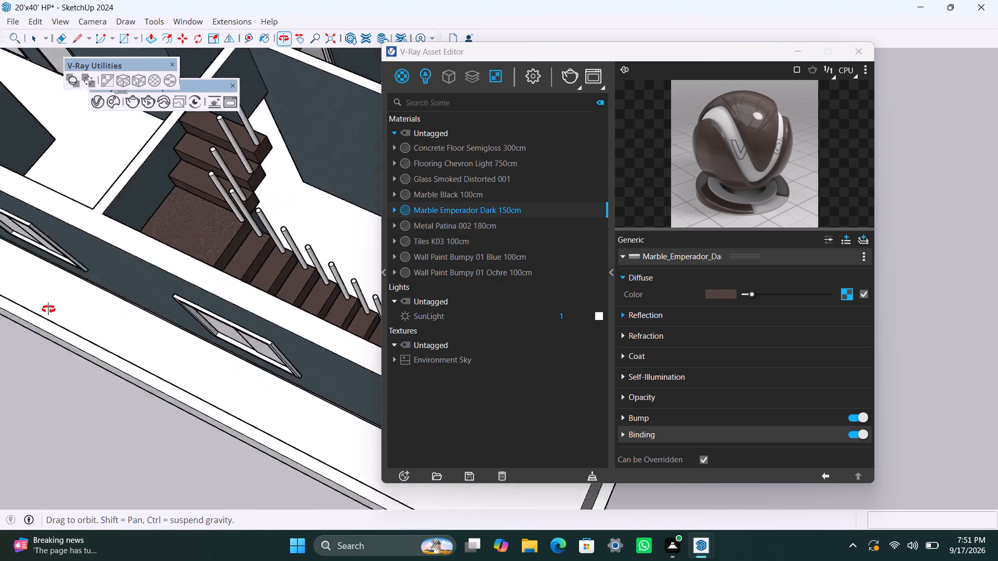
pyautogui.moveTo(48, 309); pyautogui.dragTo(45, 309, button='middle')
pyautogui.scroll(-6, 230, 260)
pyautogui.moveTo(251, 342); pyautogui.dragTo(114, 360, button='middle')
pyautogui.scroll(-4, 163, 298)
pyautogui.moveTo(263, 252); pyautogui.dragTo(143, 259, button='middle')
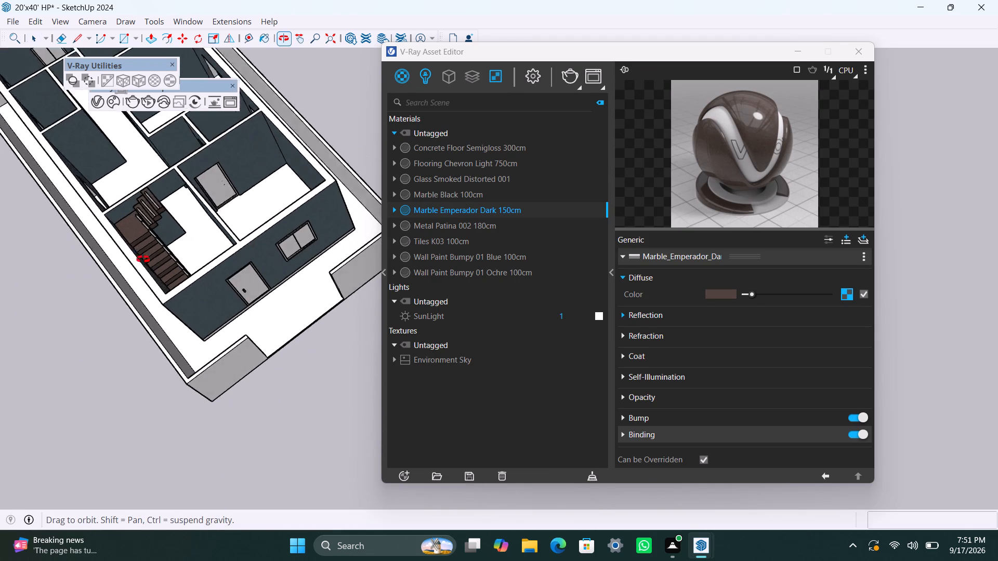
pyautogui.moveTo(143, 259); pyautogui.dragTo(113, 226, button='middle')
pyautogui.scroll(-4, 257, 215)
pyautogui.keyDown('shift'); pyautogui.moveTo(308, 269); pyautogui.dragTo(333, 385, button='middle'); pyautogui.keyUp('shift')
pyautogui.scroll(9, 247, 327)
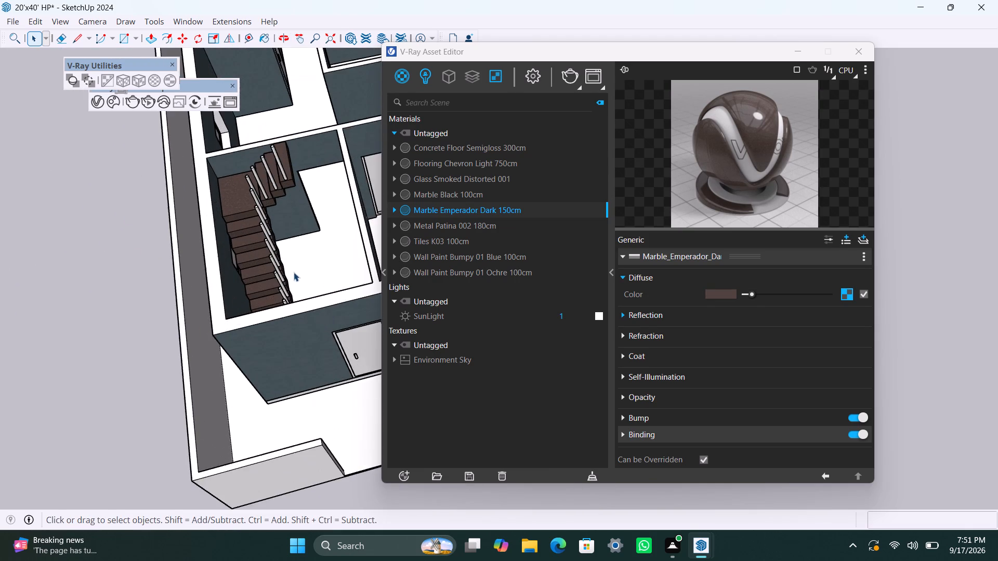
pyautogui.moveTo(309, 266); pyautogui.dragTo(318, 352, button='middle')
pyautogui.scroll(3, 303, 365)
pyautogui.moveTo(299, 391); pyautogui.dragTo(268, 436, button='middle')
pyautogui.scroll(4, 287, 412)
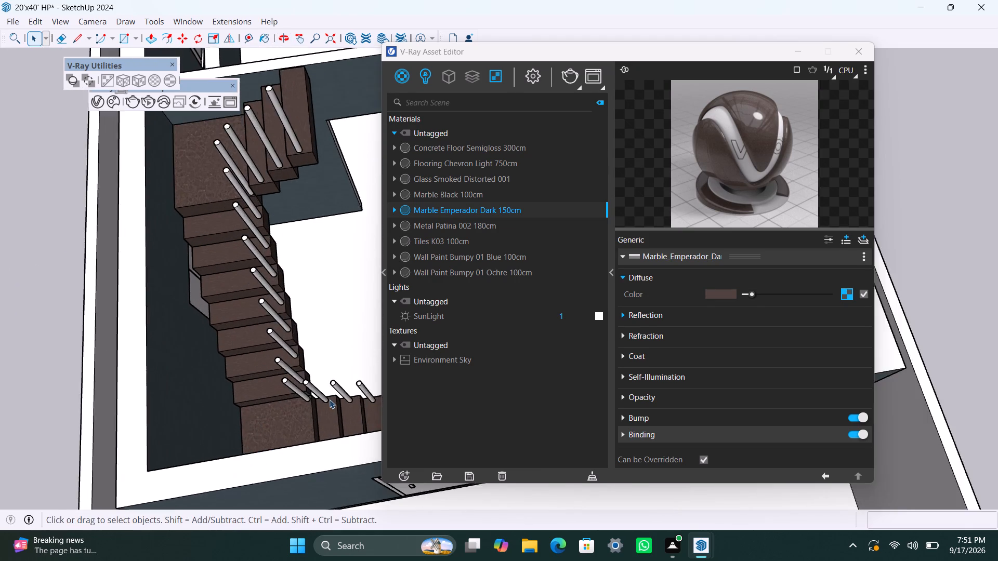
pyautogui.scroll(2, 330, 399)
pyautogui.keyDown('shift'); pyautogui.moveTo(356, 403); pyautogui.dragTo(308, 432, button='middle'); pyautogui.keyUp('shift')
pyautogui.scroll(2, 322, 432)
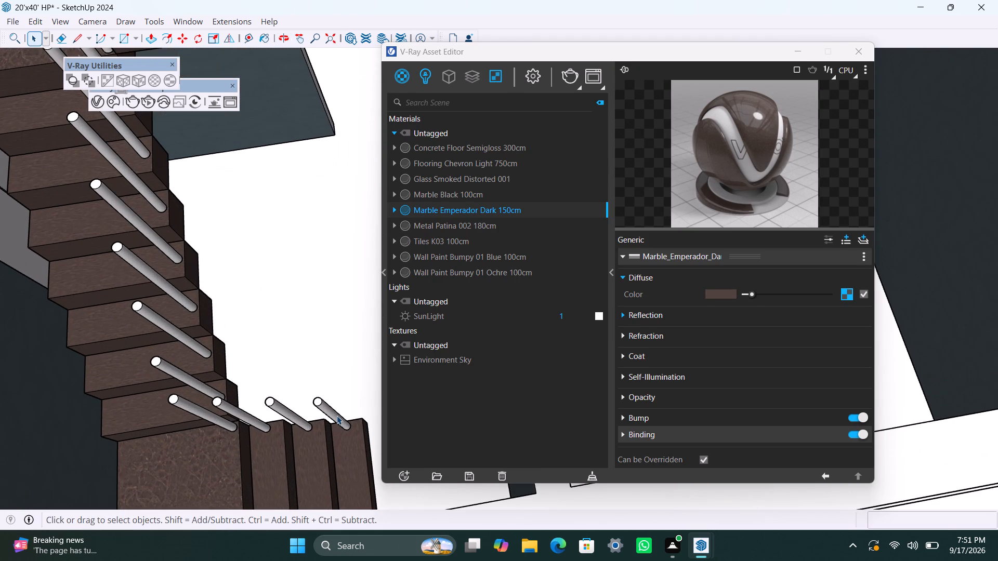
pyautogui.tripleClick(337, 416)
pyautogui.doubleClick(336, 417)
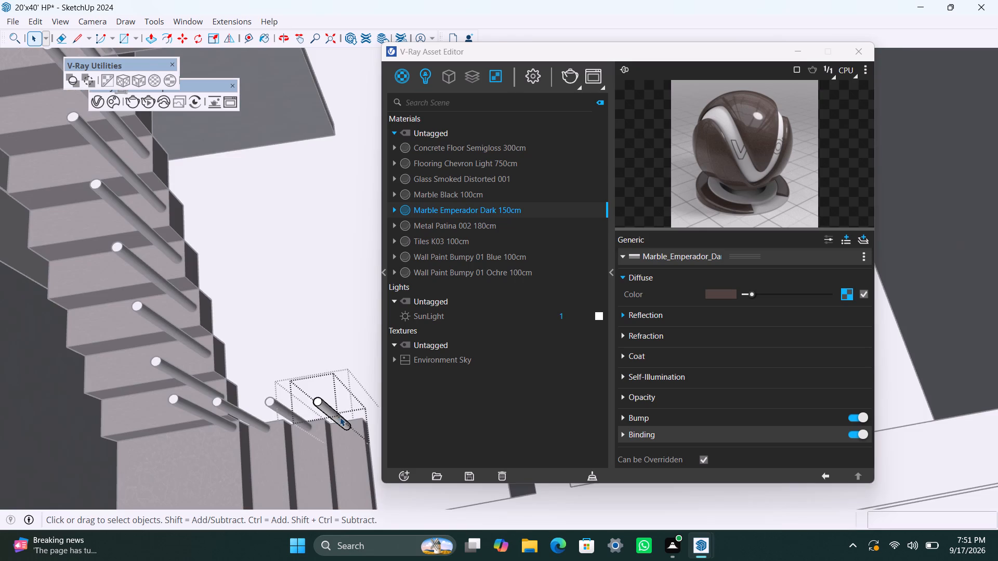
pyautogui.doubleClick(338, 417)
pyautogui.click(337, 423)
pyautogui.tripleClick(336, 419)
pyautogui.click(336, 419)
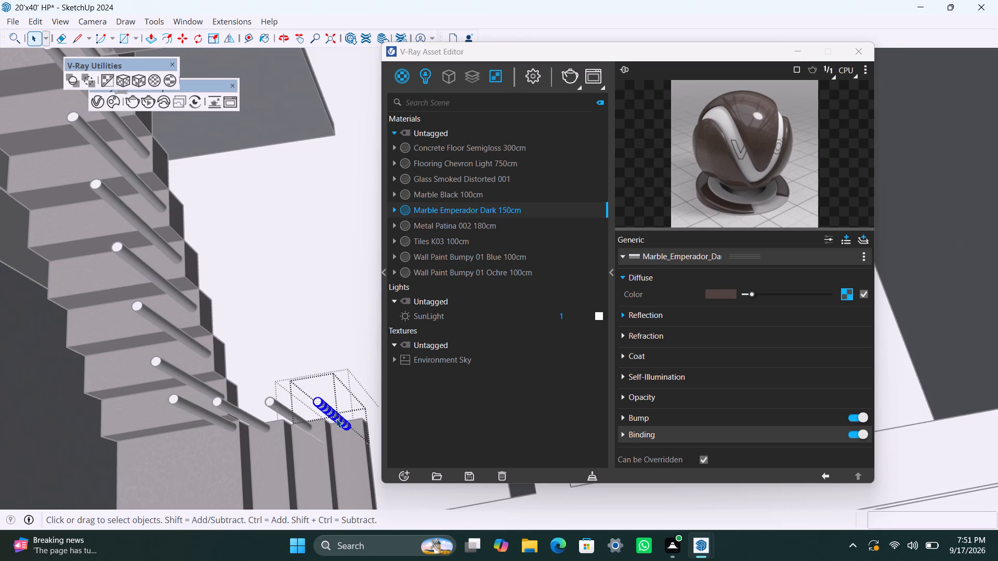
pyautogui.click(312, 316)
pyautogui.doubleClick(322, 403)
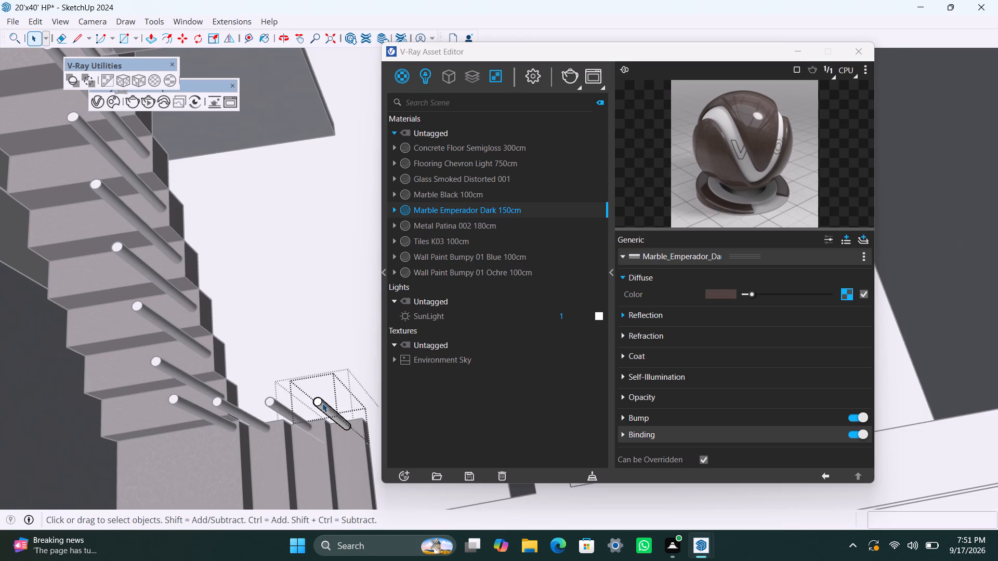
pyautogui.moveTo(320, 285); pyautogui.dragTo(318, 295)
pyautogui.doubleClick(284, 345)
# Apply Metal Patina 002 180cm to the baluster on the third step before the first corner landing, and fit a cubic projection.
pyautogui.scroll(2, 318, 411)
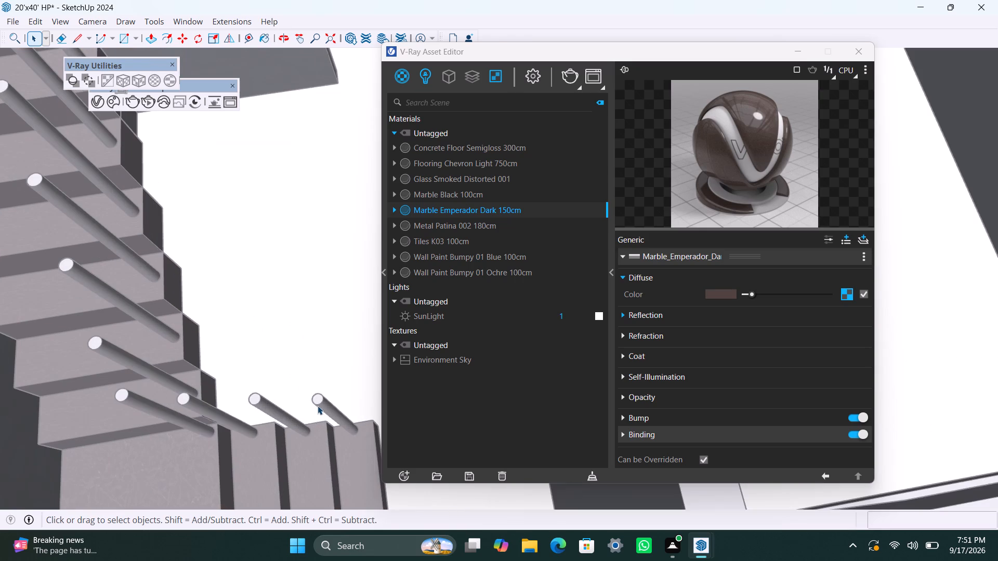
pyautogui.doubleClick(319, 405)
pyautogui.click(319, 406)
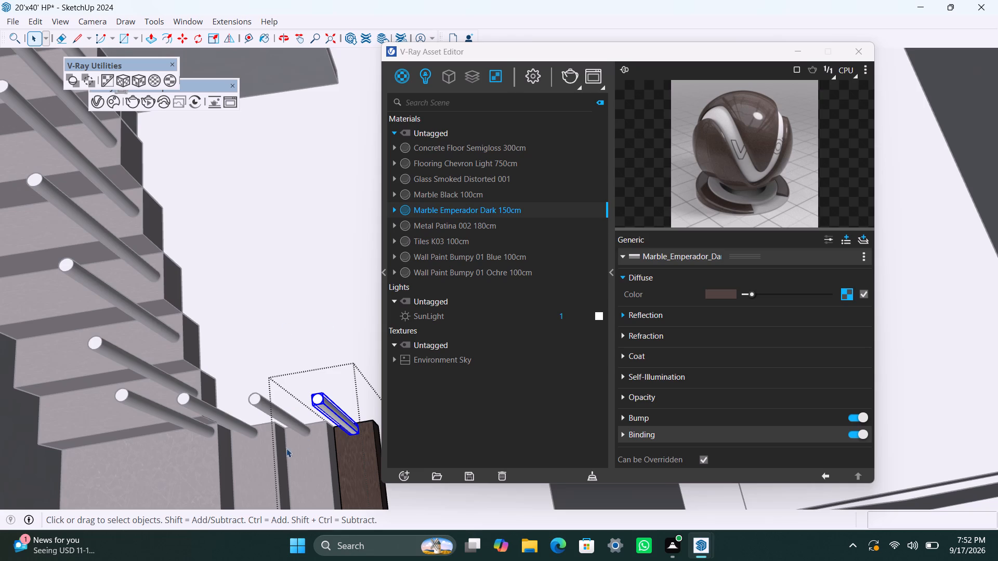
pyautogui.scroll(-2, 286, 434)
pyautogui.keyDown('shift'); pyautogui.moveTo(282, 400); pyautogui.dragTo(274, 353, button='middle'); pyautogui.keyUp('shift')
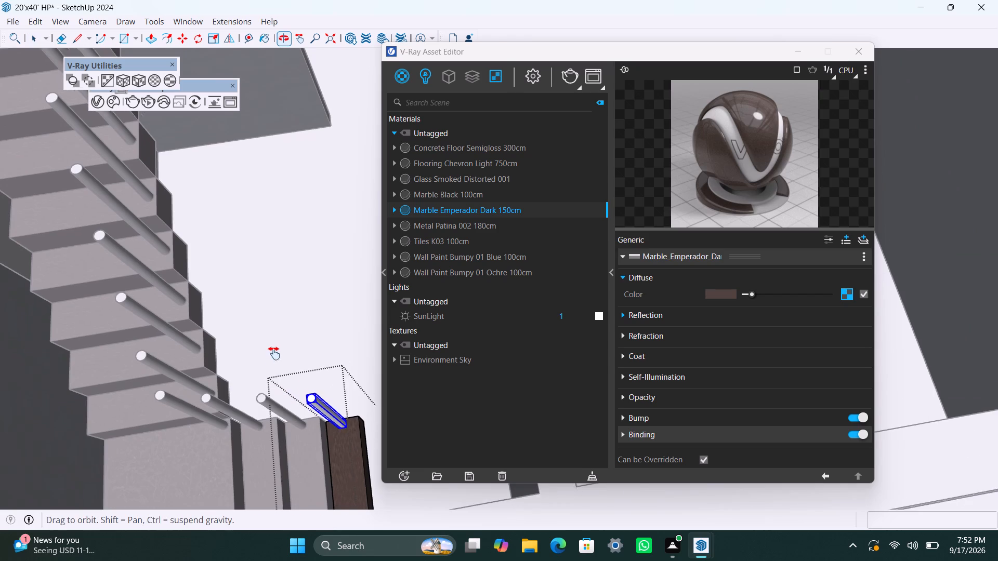
pyautogui.keyDown('shift'); pyautogui.moveTo(274, 353); pyautogui.dragTo(271, 326, button='middle'); pyautogui.keyUp('shift')
pyautogui.scroll(1, 281, 333)
pyautogui.moveTo(288, 341); pyautogui.dragTo(294, 402, button='middle')
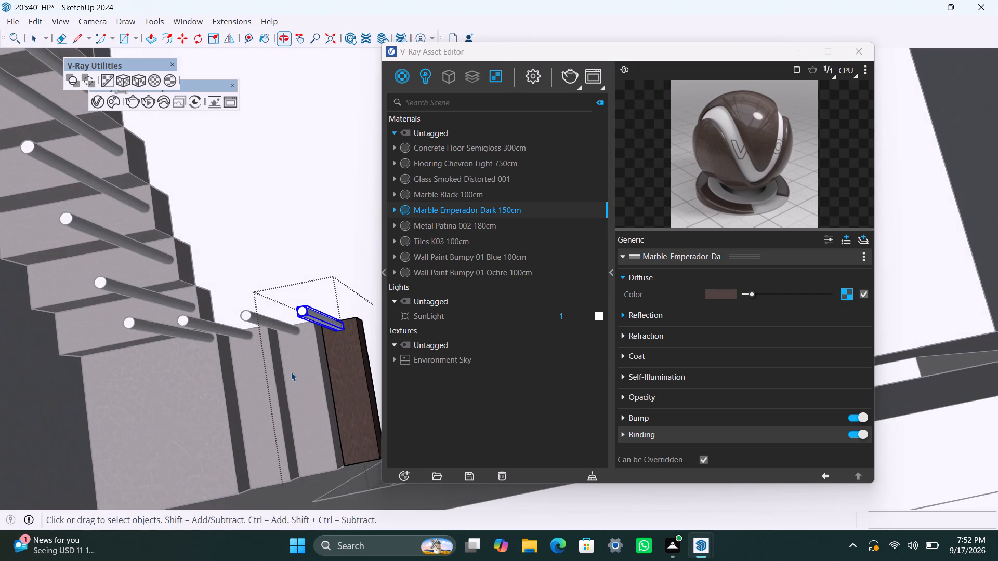
pyautogui.scroll(1, 306, 306)
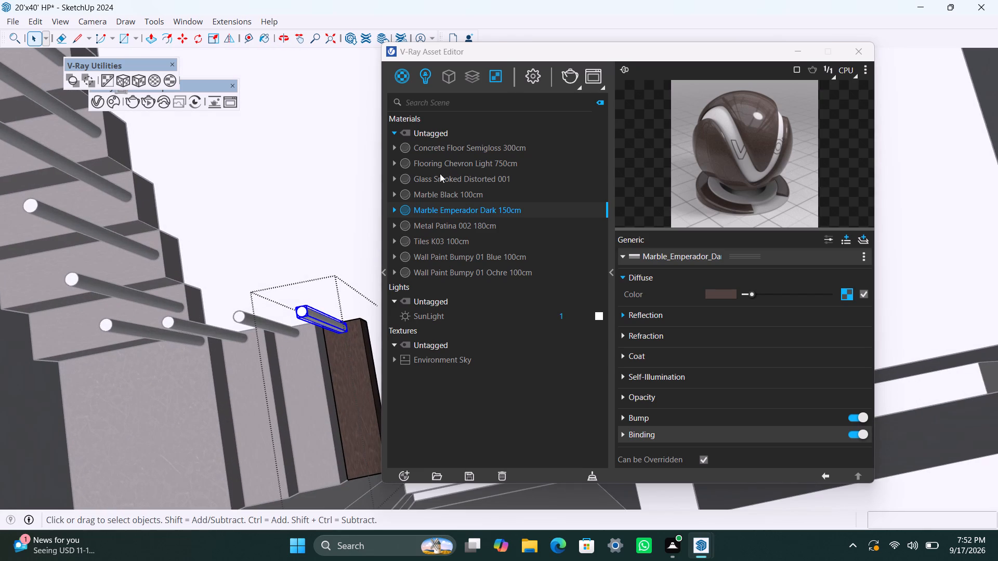
pyautogui.click(429, 190)
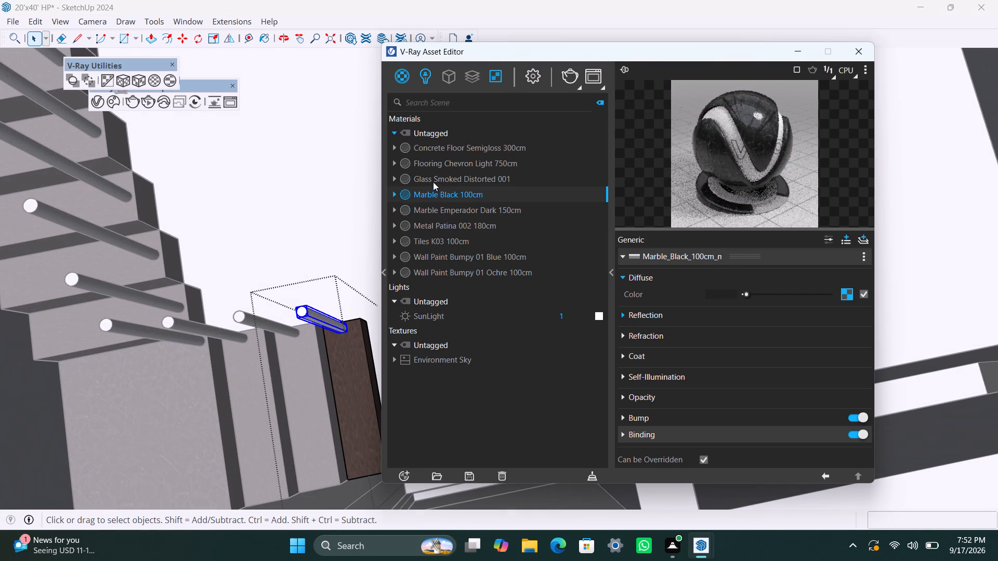
pyautogui.click(439, 224)
pyautogui.rightClick(440, 225)
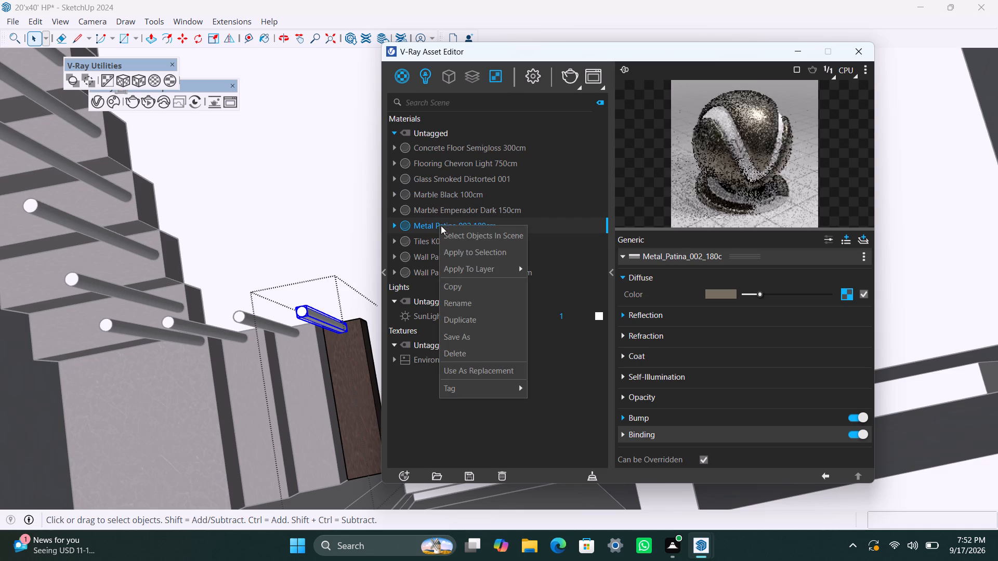
pyautogui.click(464, 255)
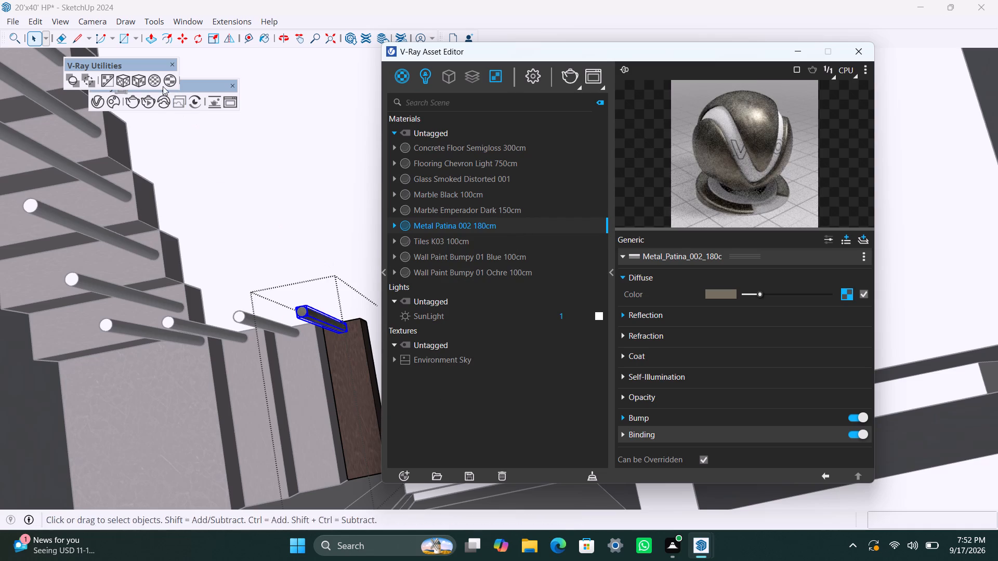
pyautogui.click(138, 81)
# Apply Metal Patina 002 180cm to the neighbouring baluster, one step closer to the first corner landing, and fit a cubic projection.
pyautogui.scroll(2, 241, 322)
pyautogui.click(241, 322)
pyautogui.doubleClick(241, 322)
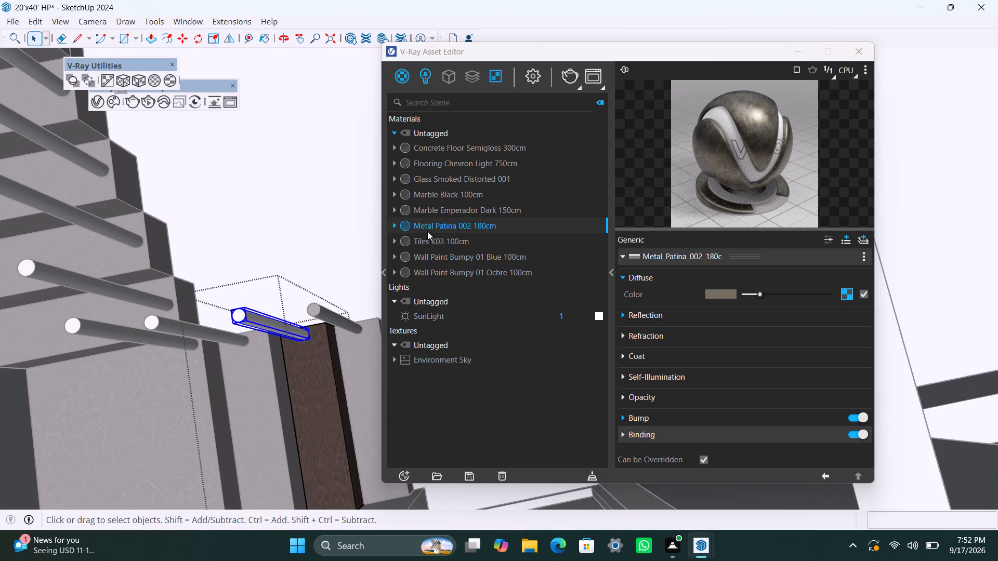
pyautogui.rightClick(427, 226)
pyautogui.click(440, 255)
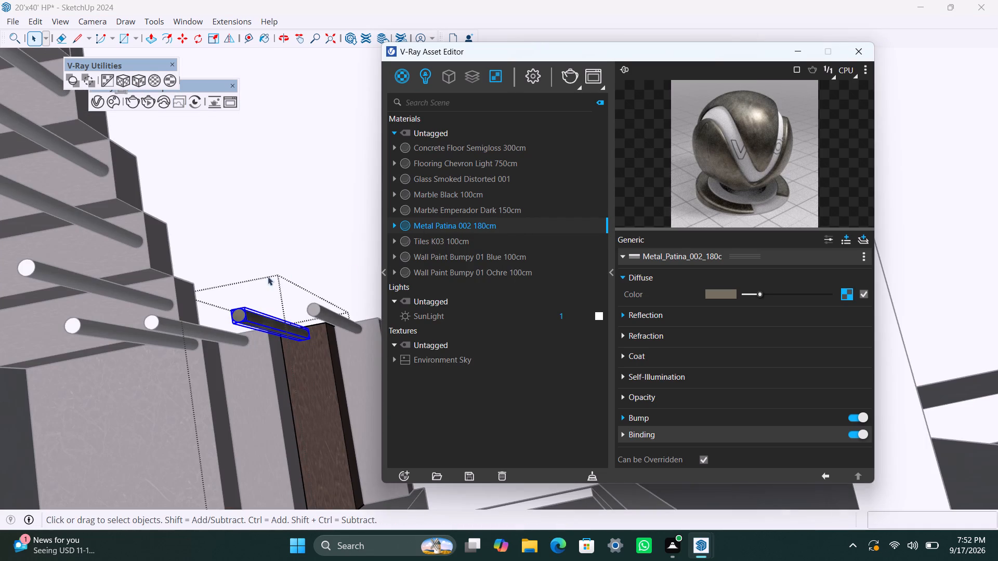
pyautogui.click(143, 77)
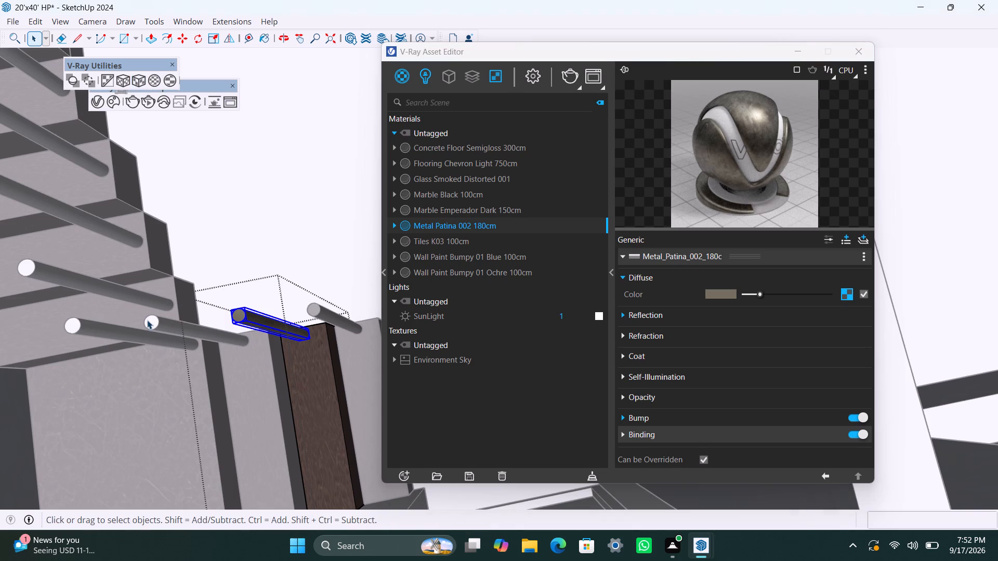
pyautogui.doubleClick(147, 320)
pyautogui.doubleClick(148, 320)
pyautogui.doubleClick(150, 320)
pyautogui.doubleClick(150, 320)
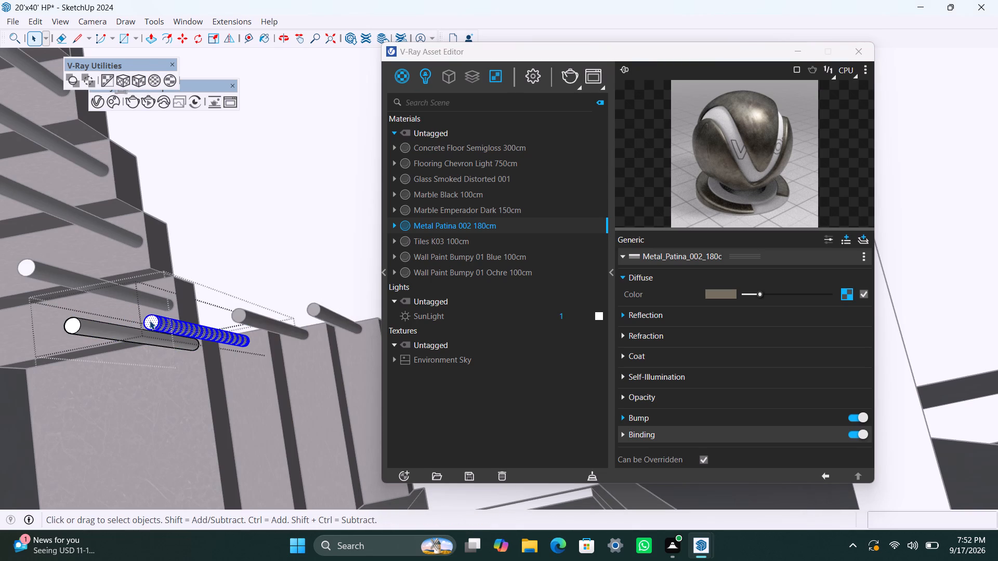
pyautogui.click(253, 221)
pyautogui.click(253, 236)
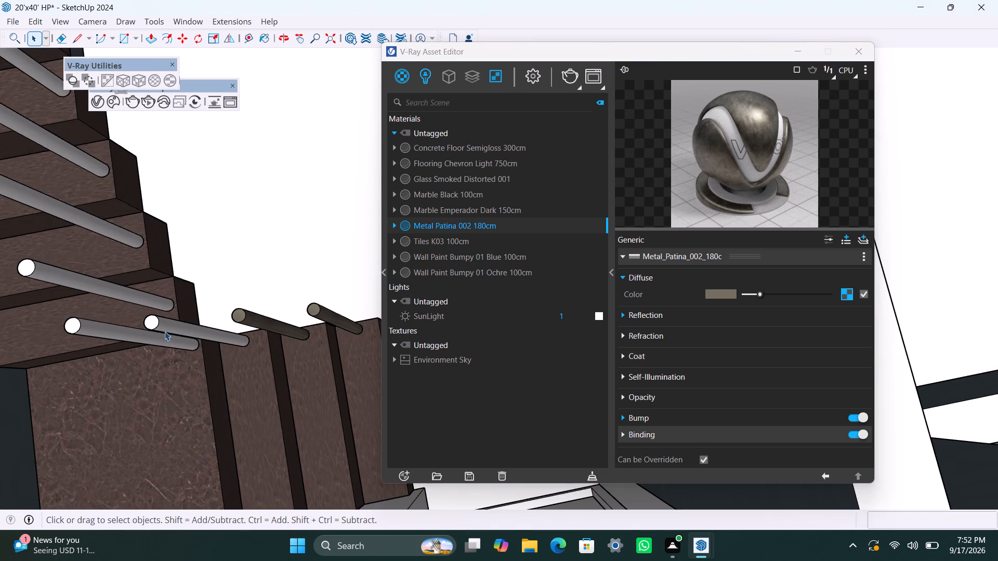
# Apply Metal Patina 002 180cm to the baluster on the last step before the first corner landing, and fit a cubic projection.
pyautogui.doubleClick(163, 328)
pyautogui.click(163, 328)
pyautogui.doubleClick(163, 328)
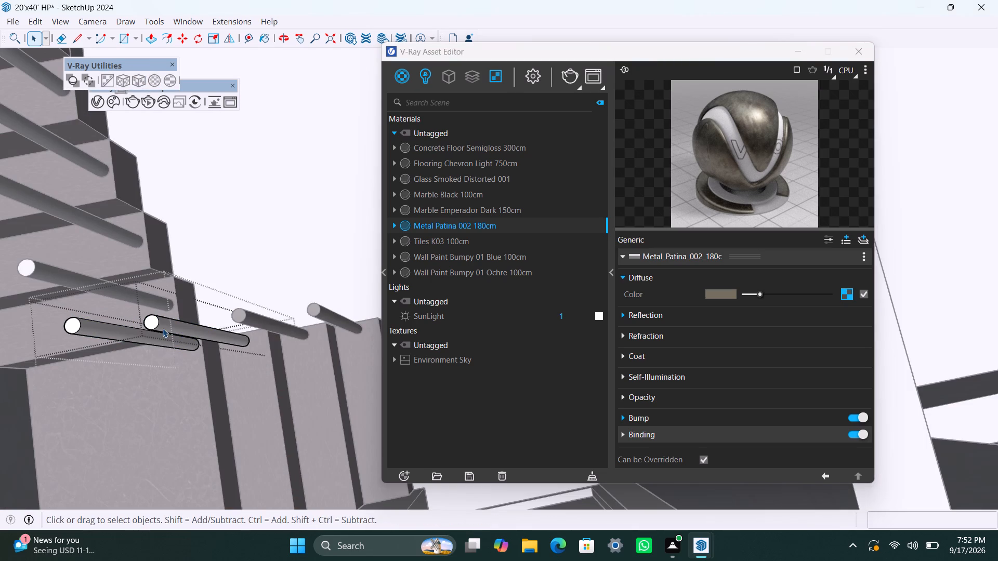
pyautogui.click(162, 328)
pyautogui.rightClick(424, 228)
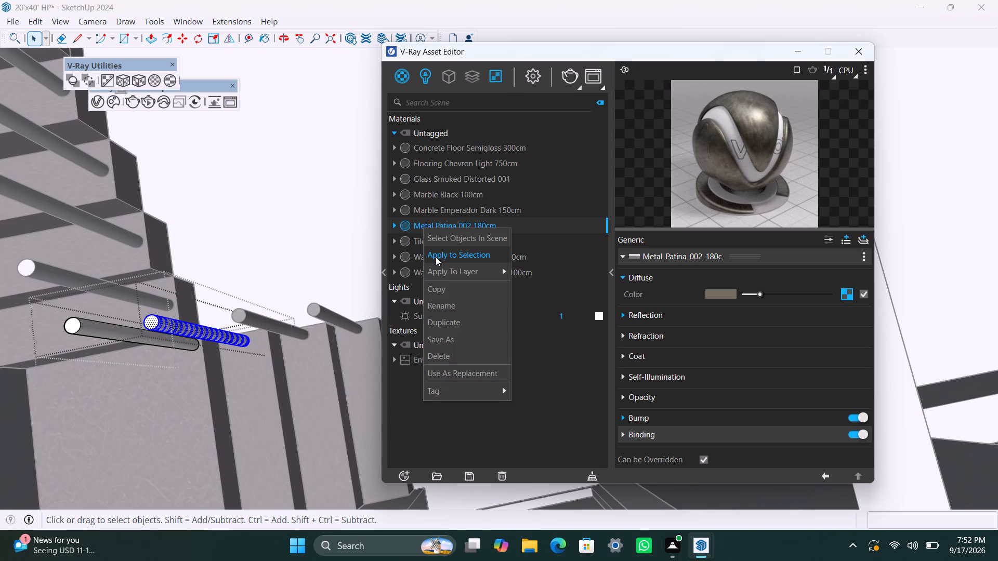
pyautogui.click(436, 257)
pyautogui.click(145, 74)
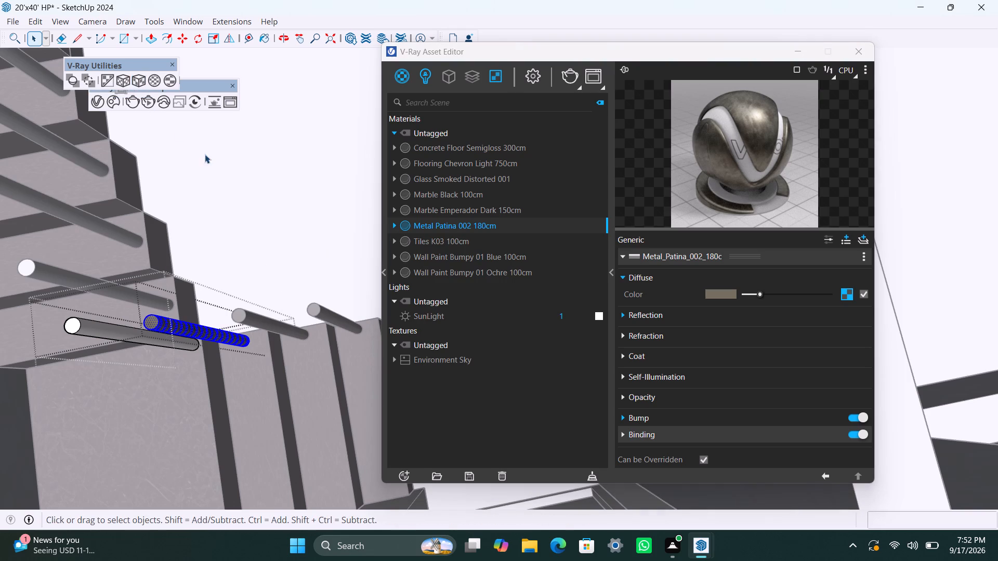
pyautogui.click(205, 155)
# Apply Metal Patina 002 180cm to the baluster on the first corner landing, and fit a cubic projection.
pyautogui.scroll(2, 108, 323)
pyautogui.doubleClick(65, 329)
pyautogui.click(65, 329)
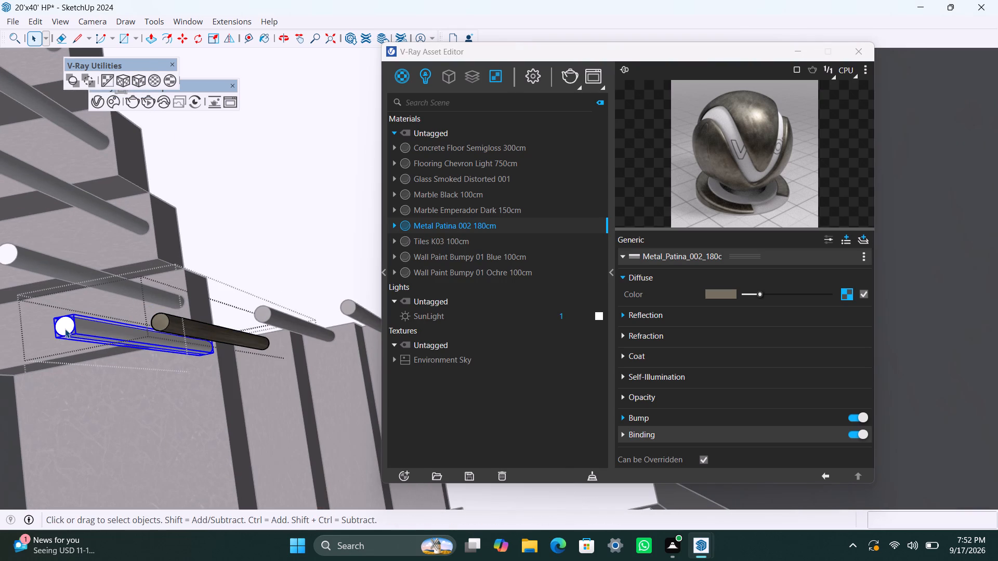
pyautogui.rightClick(434, 220)
pyautogui.click(437, 239)
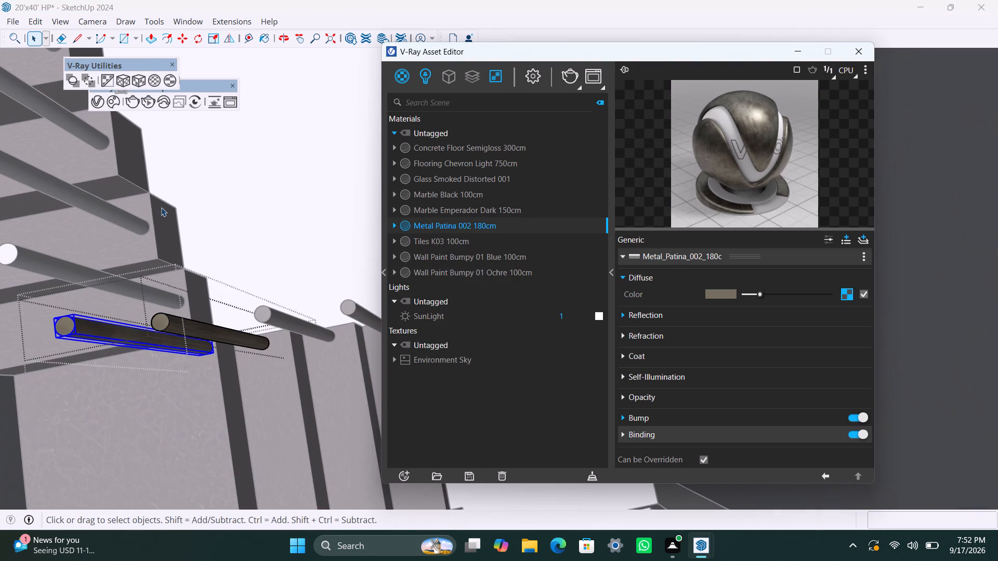
pyautogui.click(140, 79)
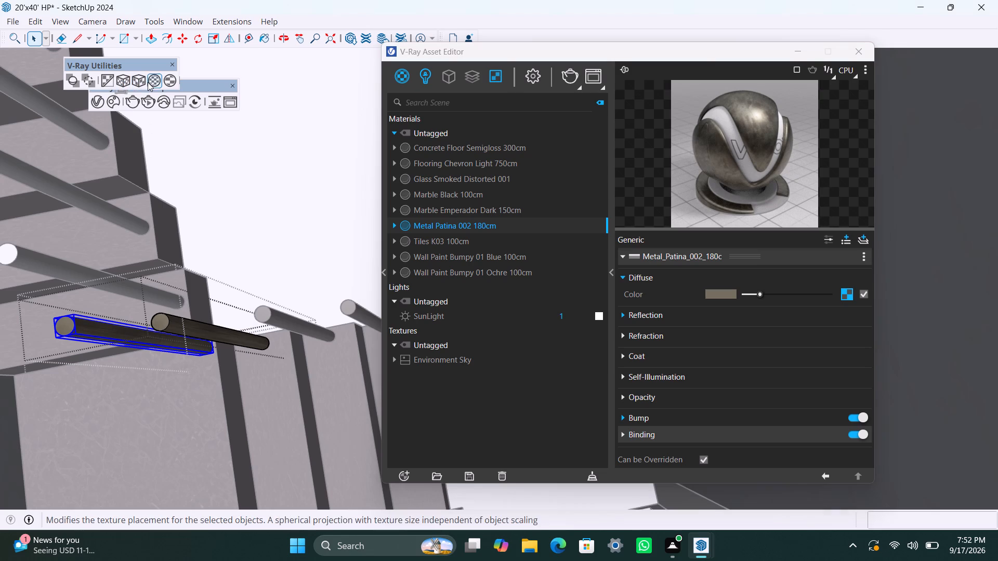
pyautogui.click(144, 82)
pyautogui.click(324, 191)
# Apply Metal Patina 002 180cm to the baluster on the first step beyond the first landing, and fit a cubic projection.
pyautogui.scroll(-4, 183, 273)
pyautogui.moveTo(205, 267); pyautogui.dragTo(250, 261, button='middle')
pyautogui.click(271, 244)
pyautogui.scroll(2, 182, 277)
pyautogui.doubleClick(141, 251)
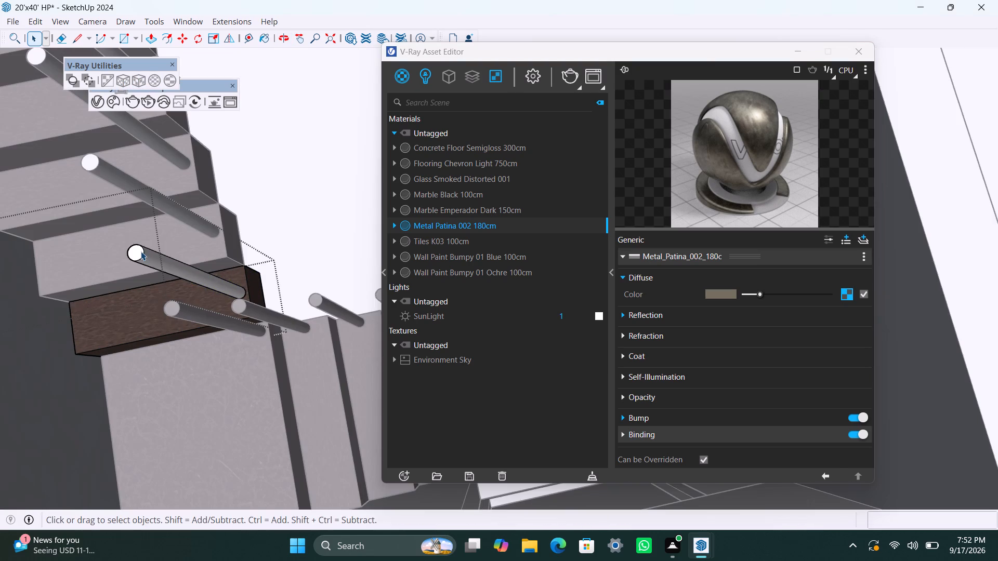
pyautogui.click(141, 251)
pyautogui.rightClick(448, 223)
pyautogui.click(459, 246)
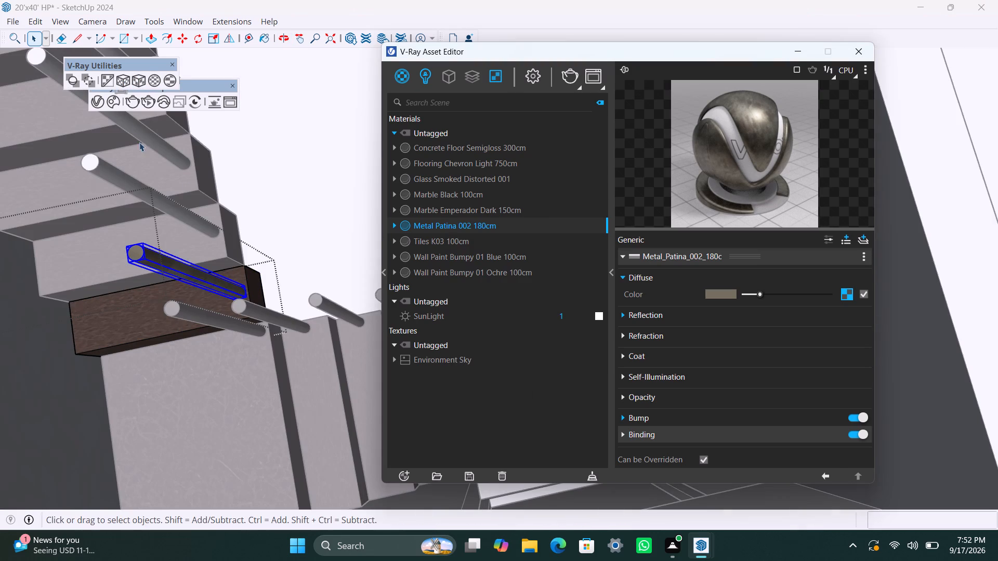
pyautogui.click(142, 84)
pyautogui.click(101, 167)
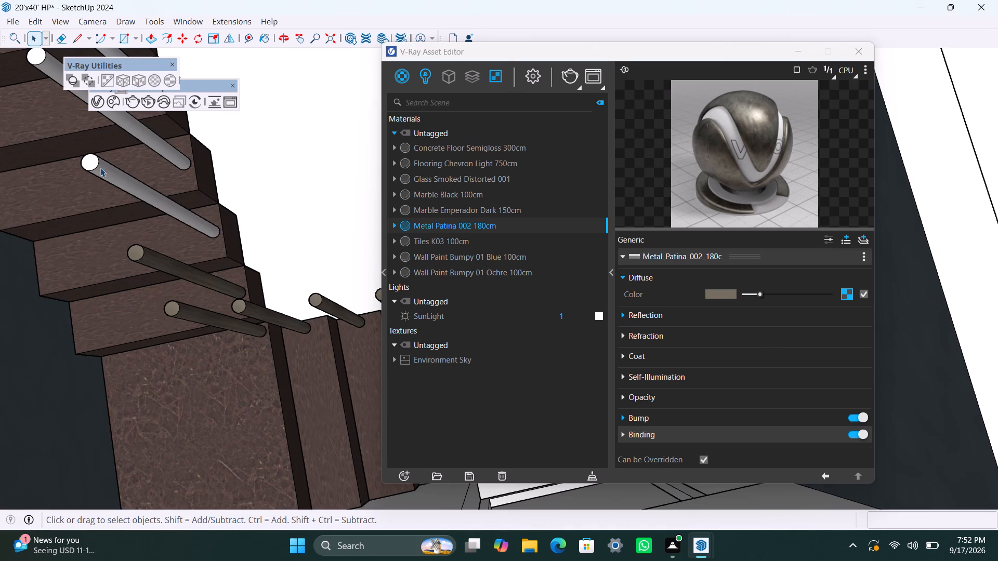
# Apply Metal Patina 002 180cm to the baluster on the second step beyond the first landing, and fit a cubic projection.
pyautogui.click(101, 168)
pyautogui.doubleClick(100, 167)
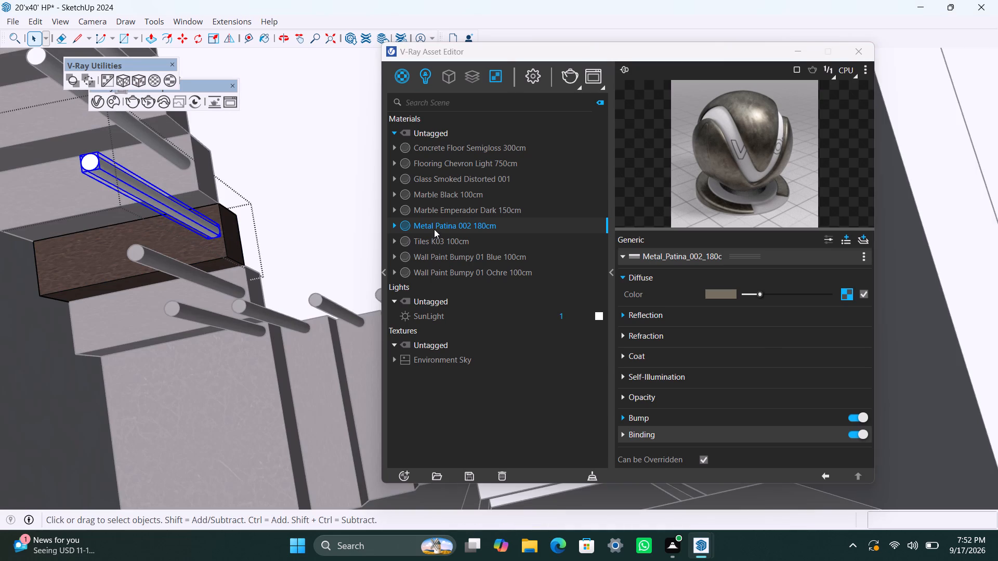
pyautogui.rightClick(435, 225)
pyautogui.click(478, 249)
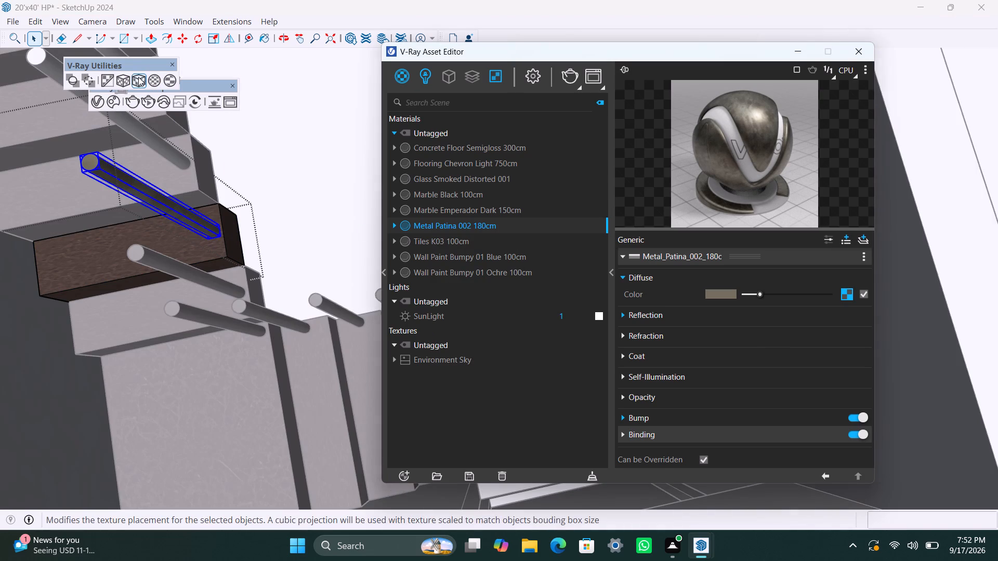
pyautogui.click(138, 77)
pyautogui.scroll(-2, 253, 182)
pyautogui.click(260, 174)
# Apply Metal Patina 002 180cm to the baluster on the third step beyond the first landing, and fit a cubic projection.
pyautogui.scroll(-3, 173, 191)
pyautogui.moveTo(239, 235); pyautogui.dragTo(314, 309, button='middle')
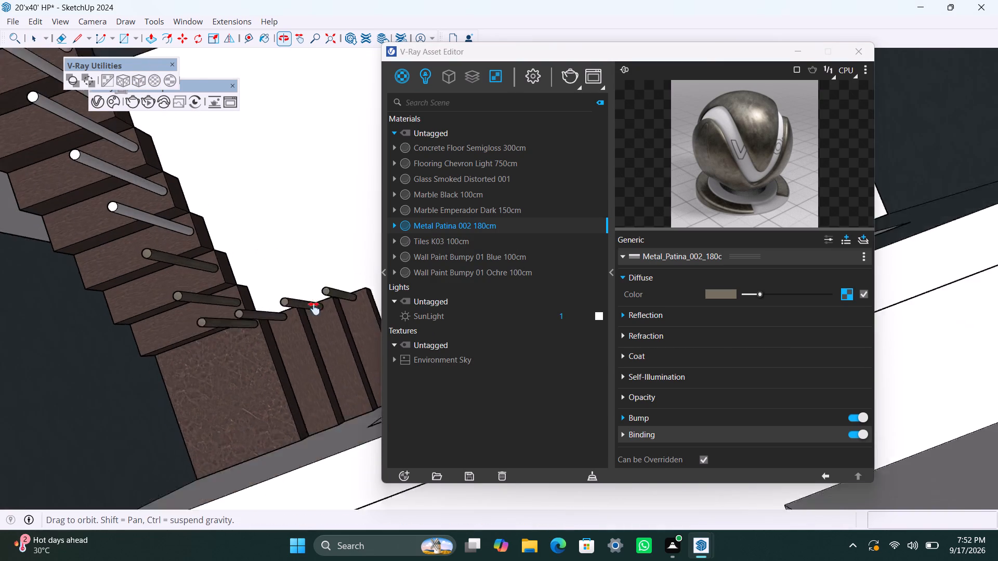
pyautogui.moveTo(314, 309); pyautogui.dragTo(320, 326, button='middle')
pyautogui.scroll(2, 172, 312)
pyautogui.click(173, 306)
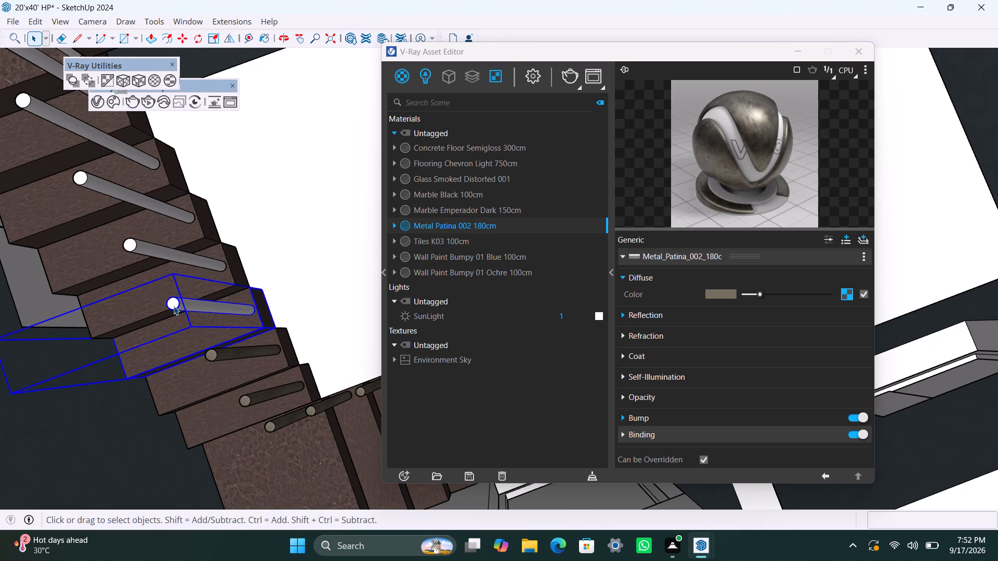
pyautogui.doubleClick(174, 306)
pyautogui.click(176, 306)
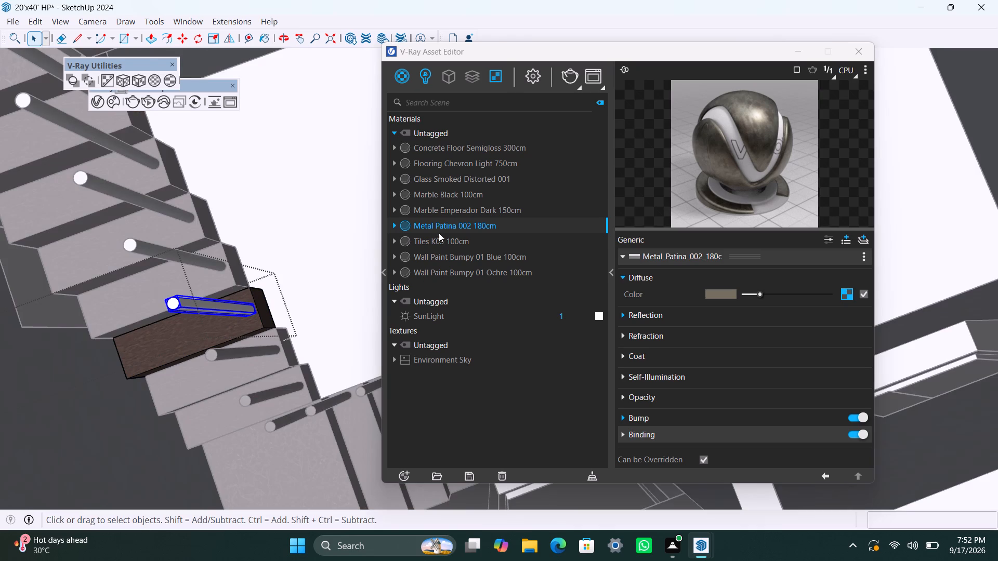
pyautogui.rightClick(440, 228)
pyautogui.click(449, 249)
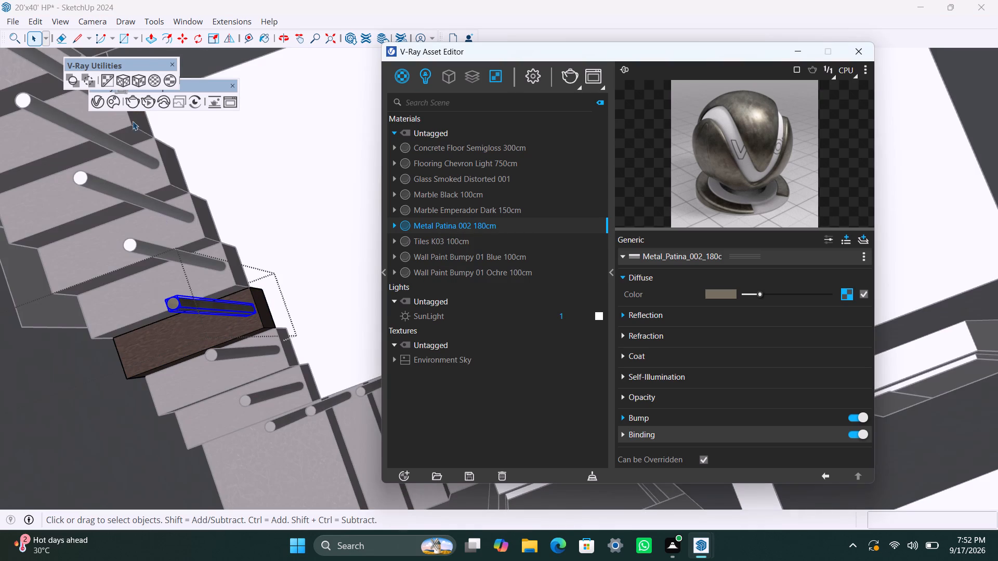
pyautogui.click(142, 77)
# Apply Metal Patina 002 180cm to the baluster on the fourth step beyond the first landing, and fit a cubic projection.
pyautogui.tripleClick(134, 248)
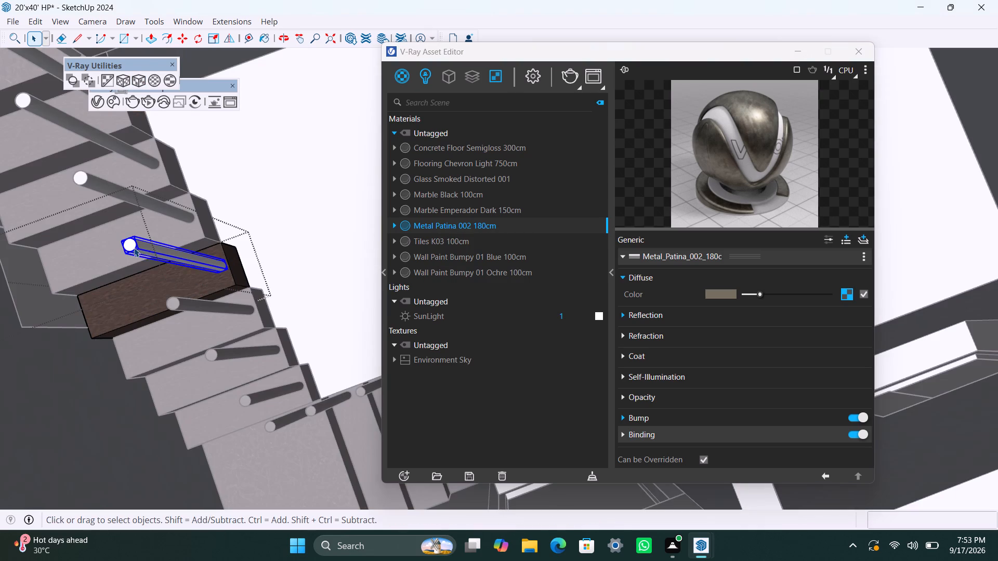
pyautogui.rightClick(416, 230)
pyautogui.click(436, 251)
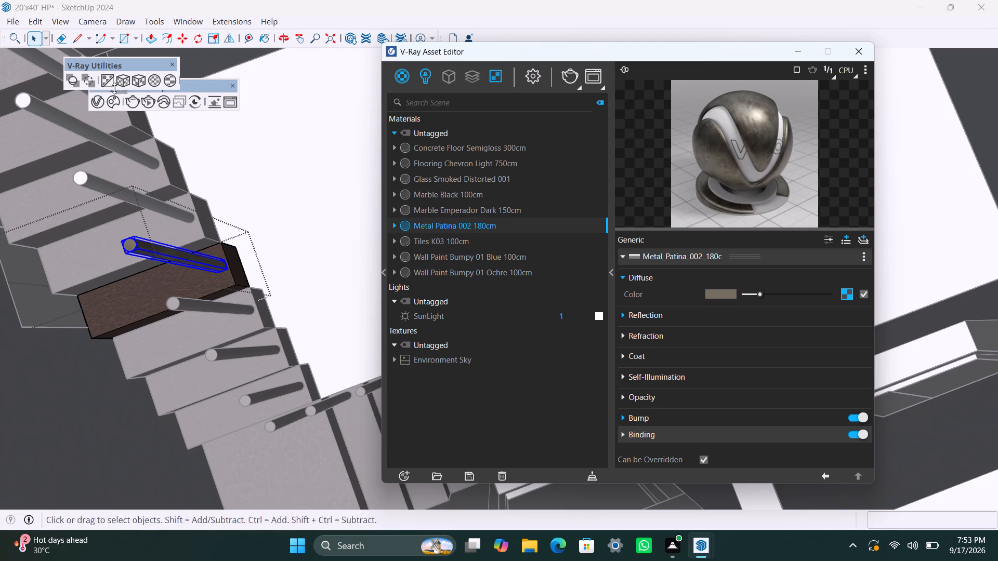
pyautogui.click(143, 78)
pyautogui.click(249, 211)
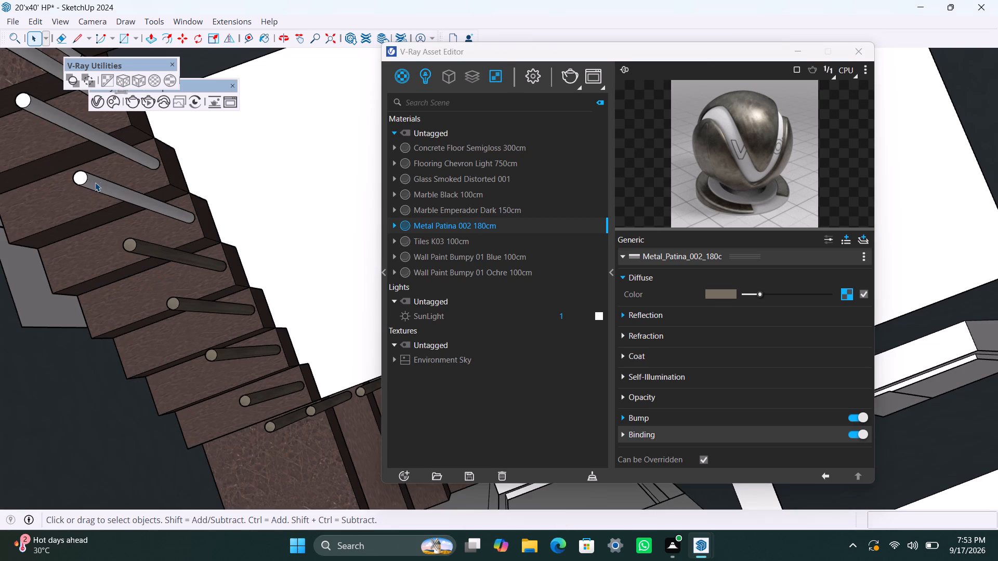
# Apply Metal Patina 002 180cm to the baluster on the fifth step beyond the first landing, and fit a cubic projection.
pyautogui.doubleClick(81, 182)
pyautogui.click(79, 181)
pyautogui.rightClick(453, 223)
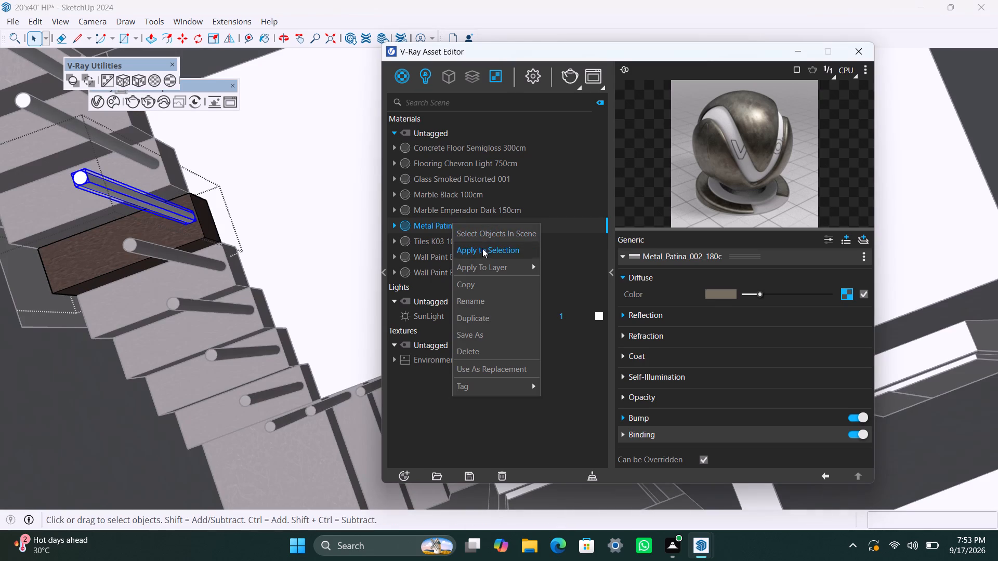
pyautogui.click(495, 251)
pyautogui.click(224, 150)
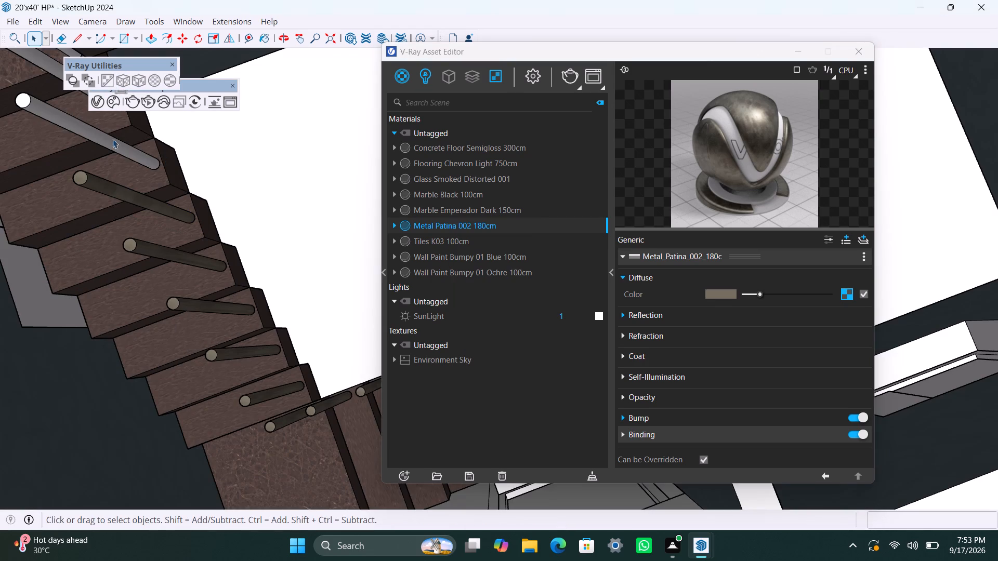
pyautogui.scroll(-2, 231, 201)
pyautogui.moveTo(224, 234); pyautogui.dragTo(273, 247, button='middle')
pyautogui.scroll(3, 185, 221)
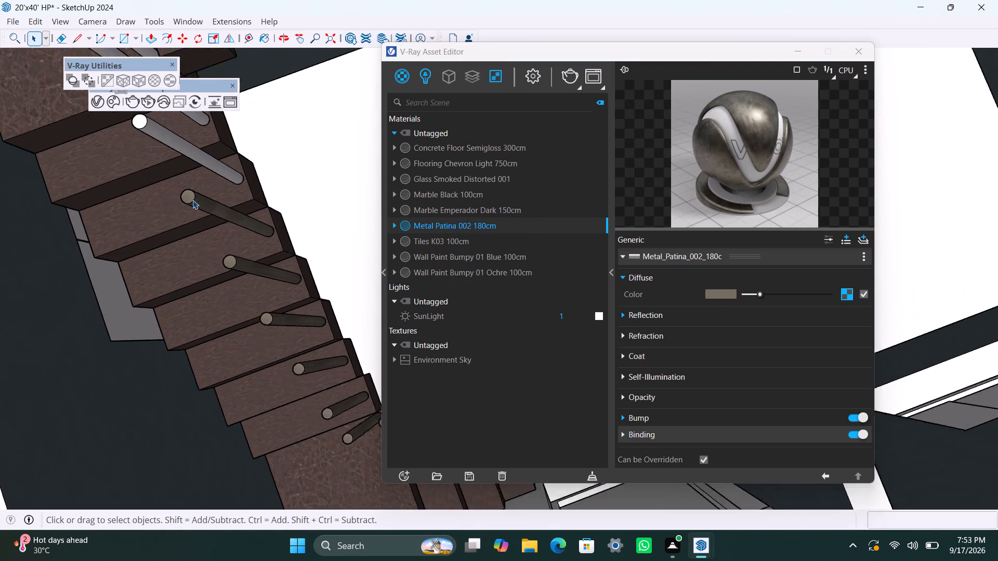
pyautogui.tripleClick(193, 200)
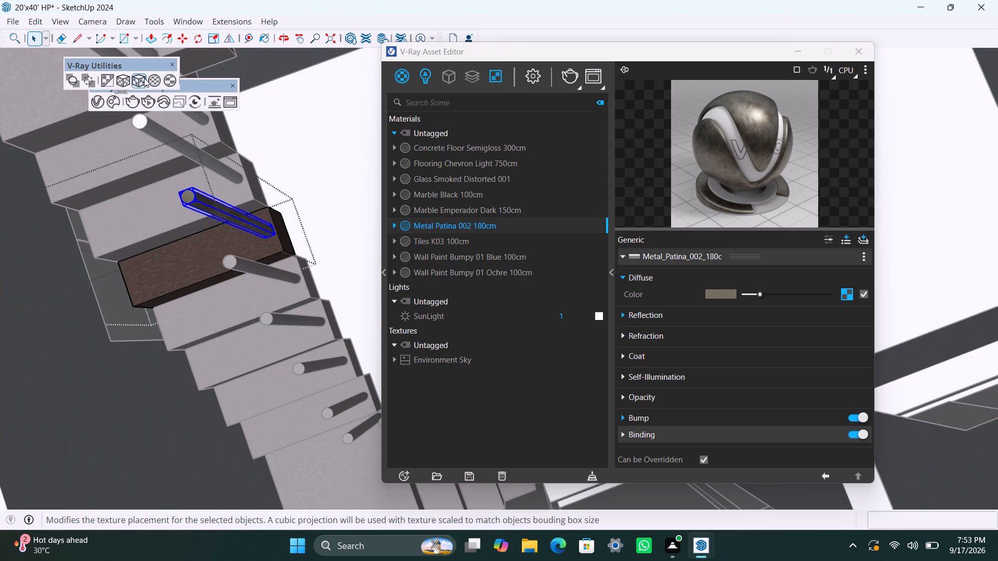
pyautogui.click(144, 78)
pyautogui.click(338, 168)
# Apply Metal Patina 002 180cm to the baluster on the sixth step beyond the first landing, and fit a cubic projection.
pyautogui.scroll(1, 134, 137)
pyautogui.doubleClick(148, 124)
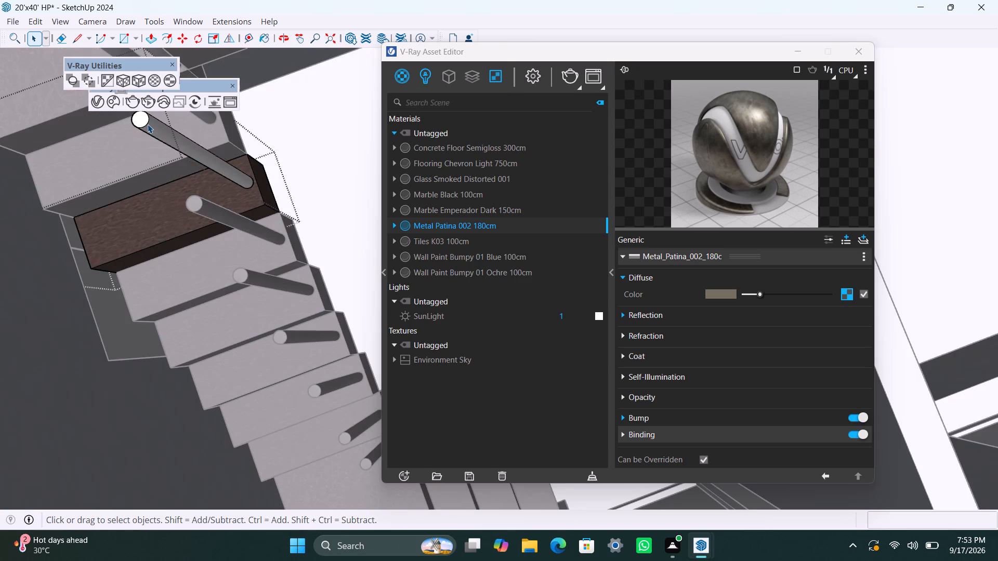
pyautogui.click(148, 124)
pyautogui.rightClick(448, 230)
pyautogui.click(487, 253)
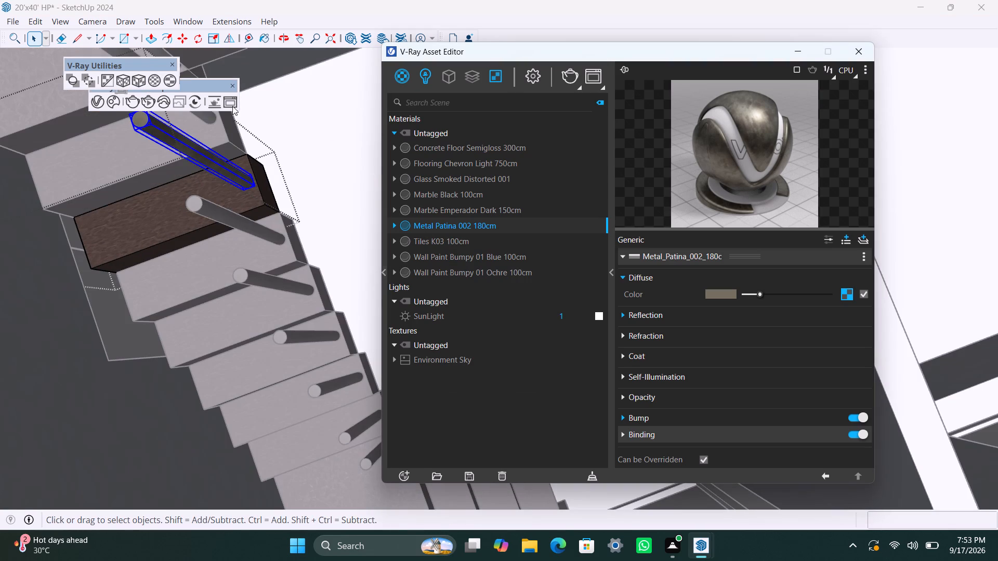
pyautogui.click(134, 74)
pyautogui.click(292, 145)
# Apply Metal Patina 002 180cm to the baluster on the last step before the second landing, and fit a cubic projection.
pyautogui.scroll(-3, 202, 177)
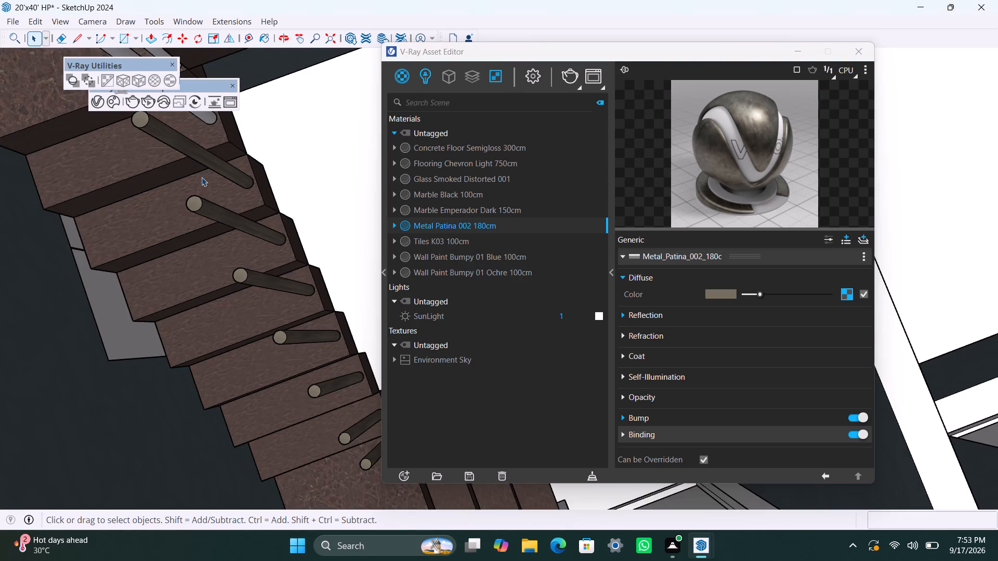
pyautogui.keyDown('shift'); pyautogui.moveTo(211, 193); pyautogui.dragTo(268, 299, button='middle'); pyautogui.keyUp('shift')
pyautogui.scroll(1, 201, 208)
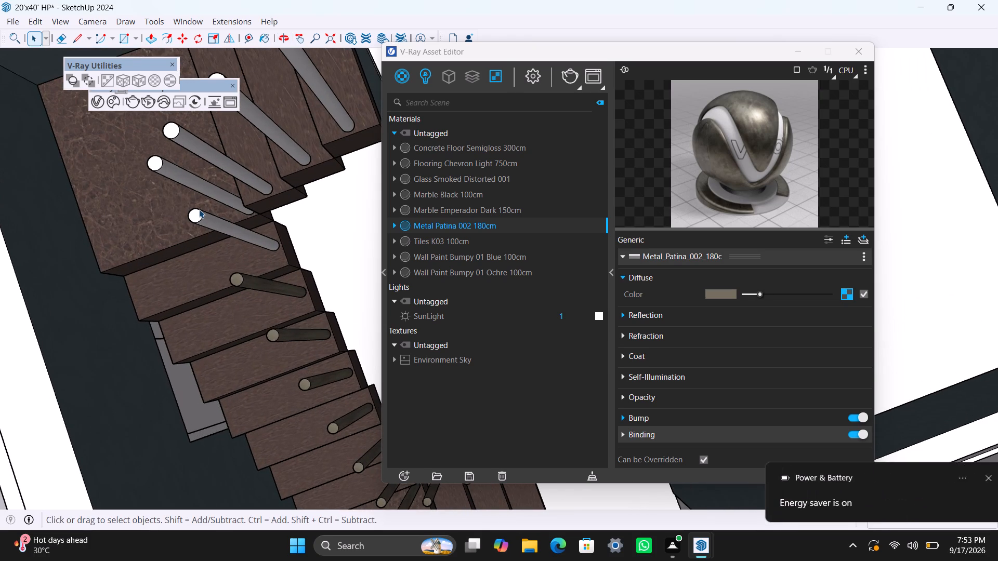
pyautogui.scroll(2, 199, 209)
pyautogui.tripleClick(191, 217)
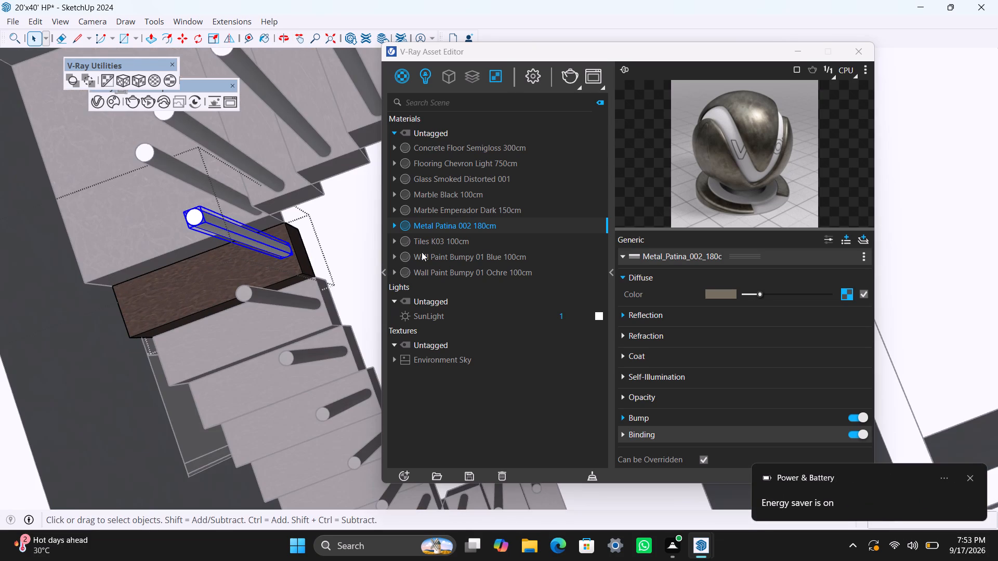
pyautogui.rightClick(453, 229)
pyautogui.click(455, 257)
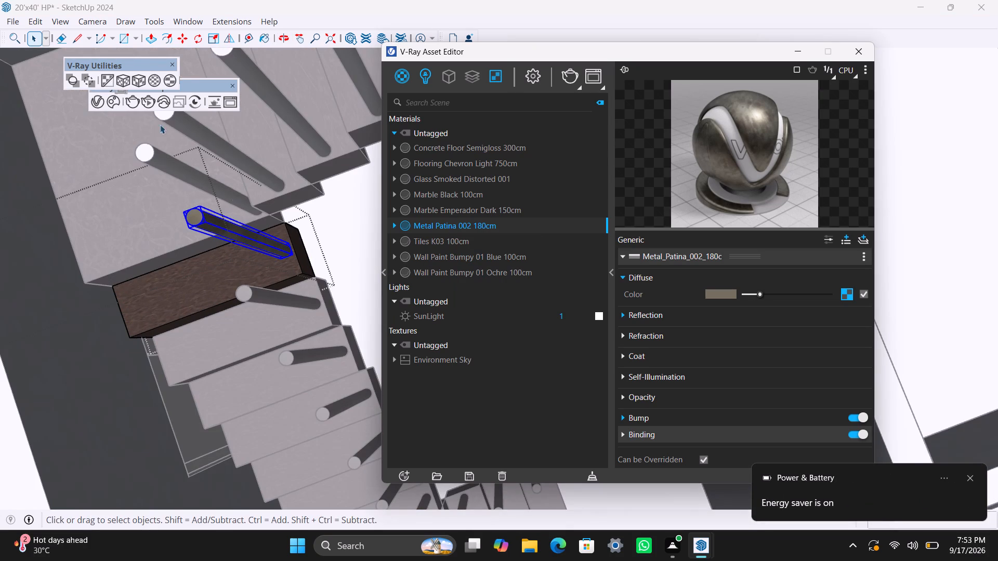
pyautogui.click(134, 75)
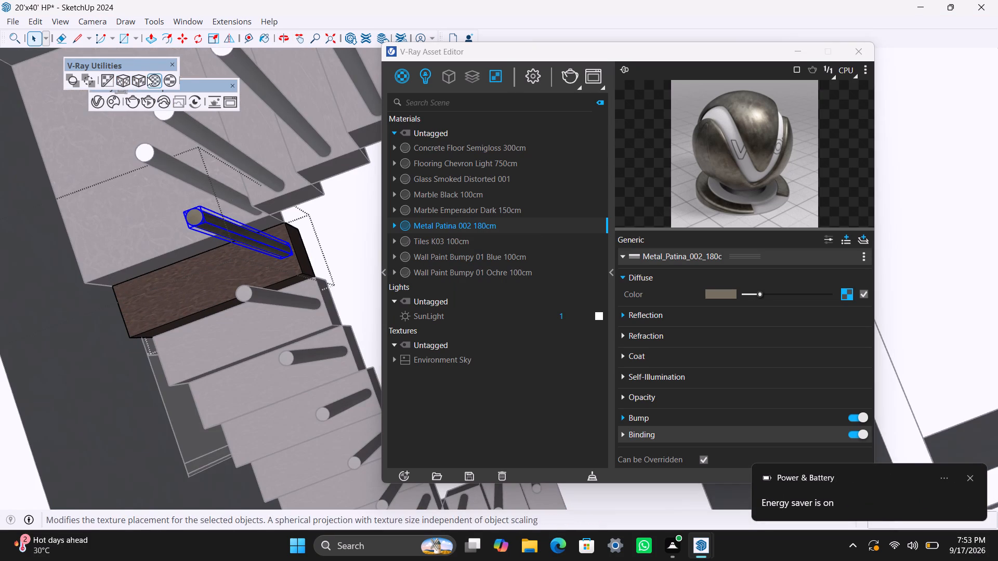
pyautogui.click(147, 77)
pyautogui.click(136, 81)
pyautogui.click(329, 218)
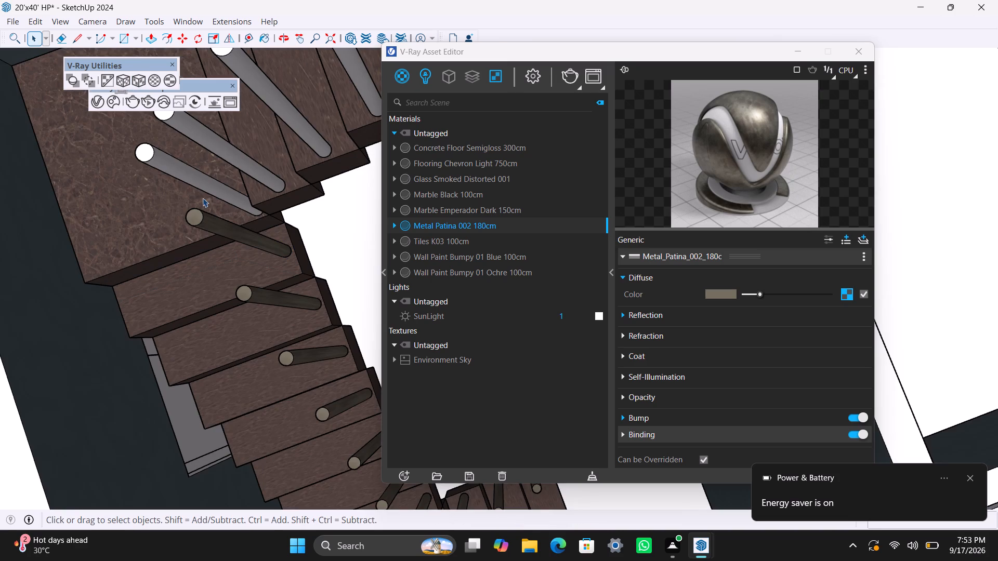
# Apply Metal Patina 002 180cm to the baluster on the second landing, and fit a cubic projection.
pyautogui.tripleClick(147, 156)
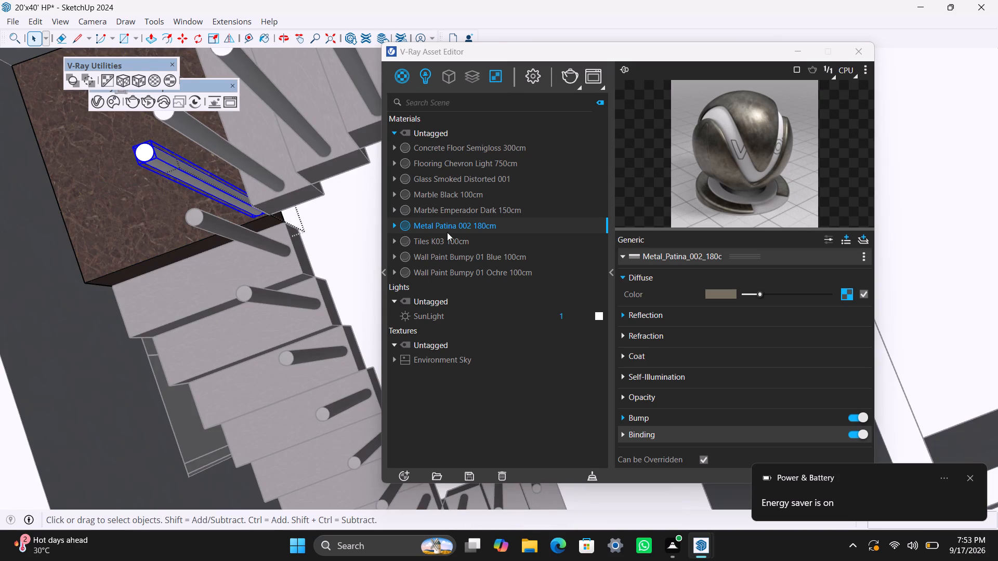
pyautogui.rightClick(449, 226)
pyautogui.click(489, 250)
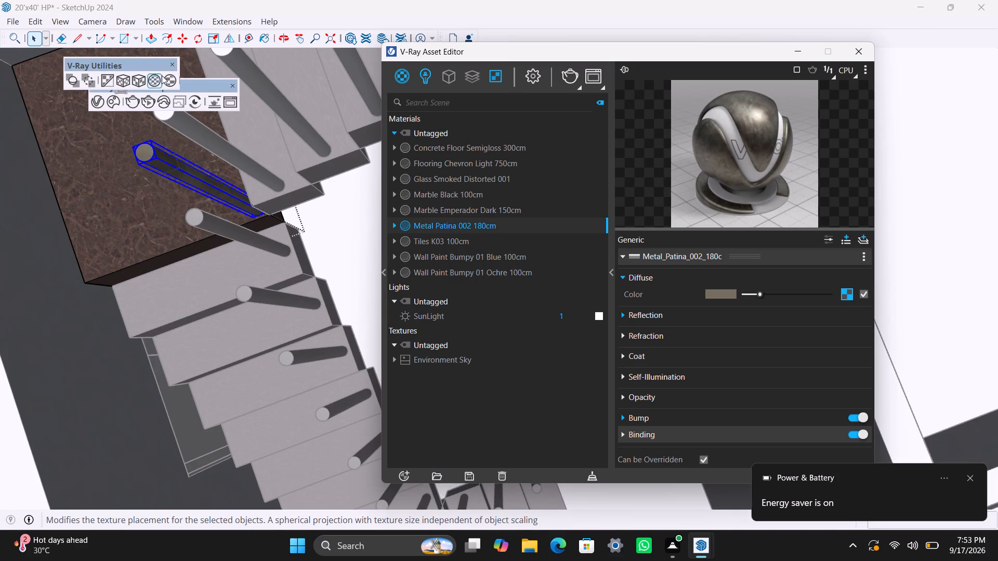
pyautogui.click(142, 79)
pyautogui.click(352, 243)
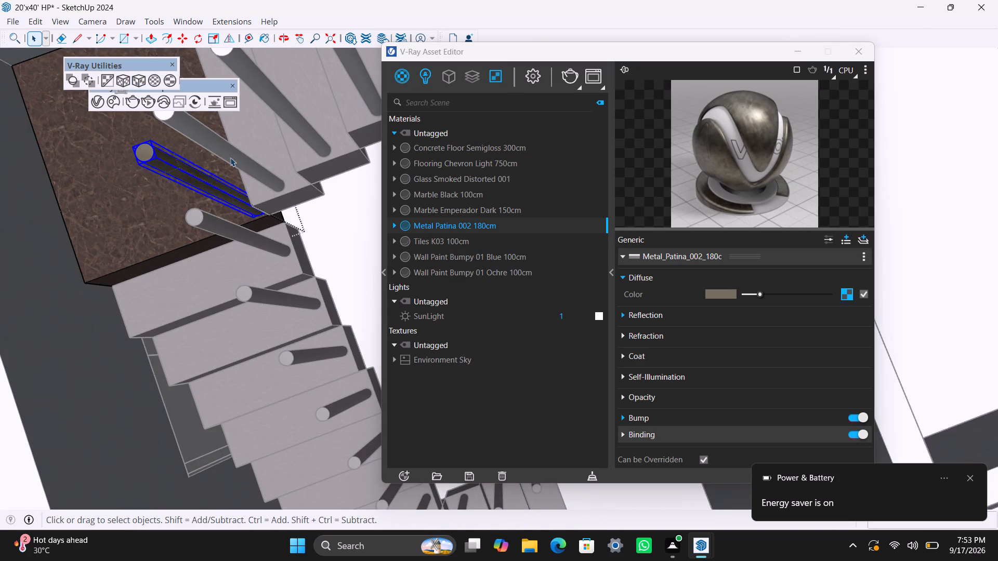
# Apply Metal Patina 002 180cm to the baluster on the first step beyond the second landing, and fit a cubic projection.
pyautogui.doubleClick(172, 127)
pyautogui.click(175, 125)
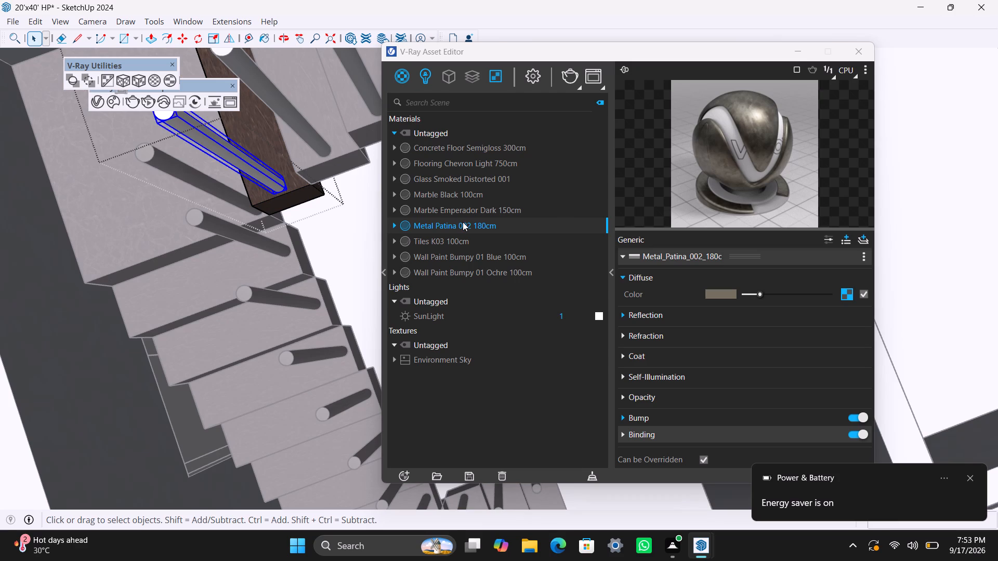
pyautogui.rightClick(463, 222)
pyautogui.click(485, 246)
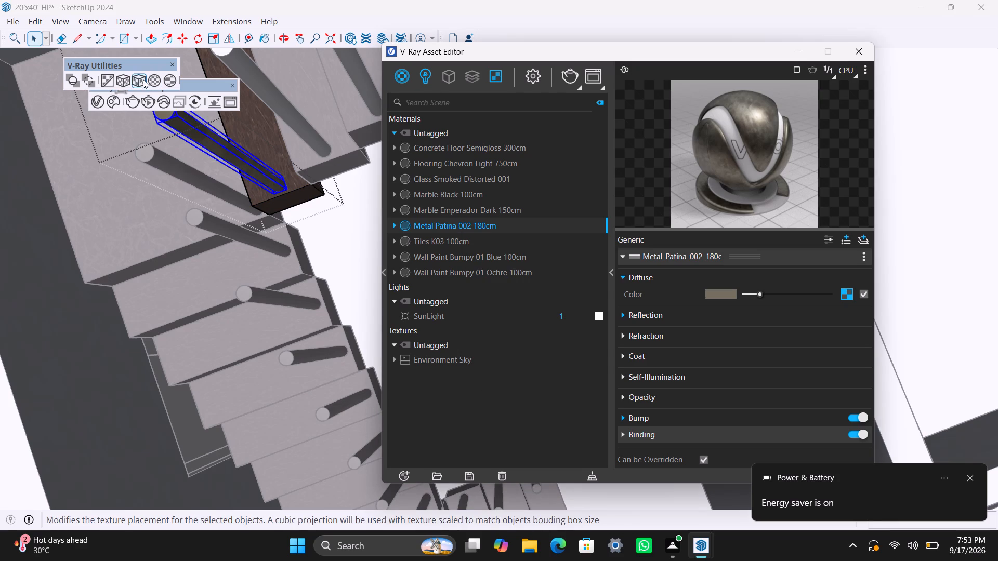
pyautogui.click(139, 78)
pyautogui.scroll(-4, 333, 256)
pyautogui.scroll(-1, 300, 284)
pyautogui.click(362, 236)
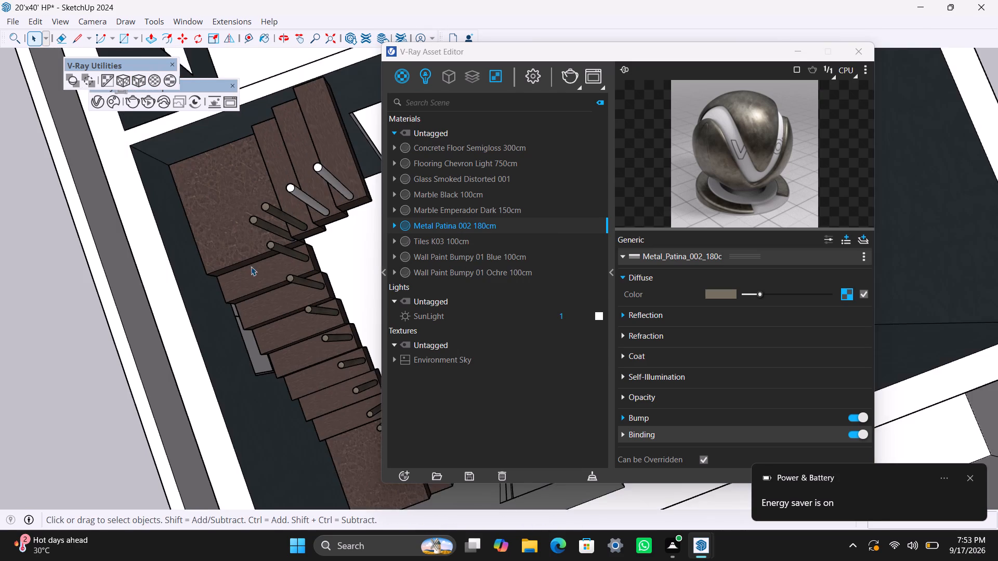
# Apply Metal Patina 002 180cm to the baluster on the second step beyond the second landing, and fit a cubic projection.
pyautogui.scroll(-3, 192, 346)
pyautogui.moveTo(211, 366); pyautogui.dragTo(391, 344, button='middle')
pyautogui.scroll(3, 247, 376)
pyautogui.moveTo(289, 400); pyautogui.dragTo(299, 404, button='middle')
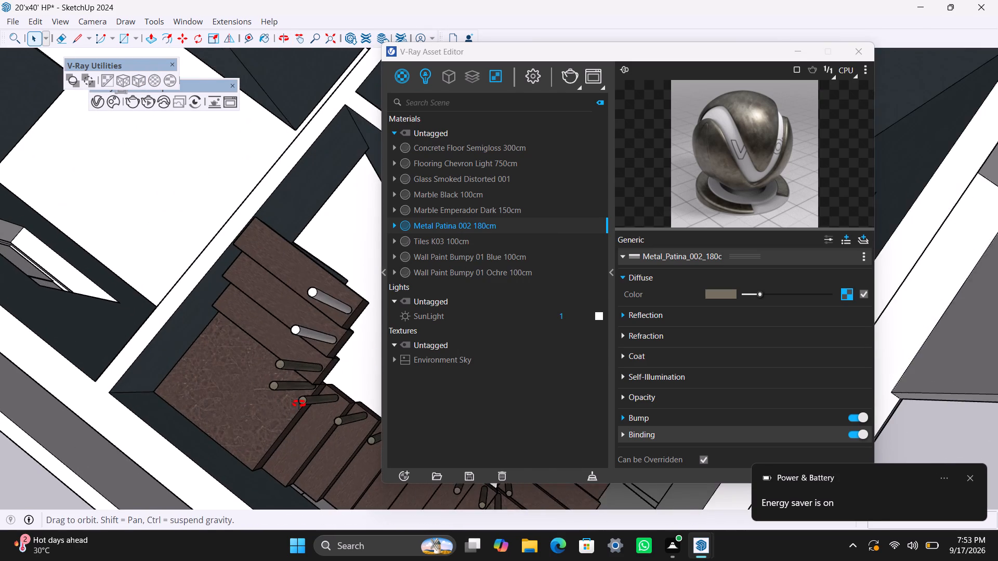
pyautogui.moveTo(299, 404); pyautogui.dragTo(398, 382, button='middle')
pyautogui.scroll(2, 383, 382)
pyautogui.moveTo(310, 393); pyautogui.dragTo(221, 363, button='middle')
pyautogui.scroll(3, 257, 391)
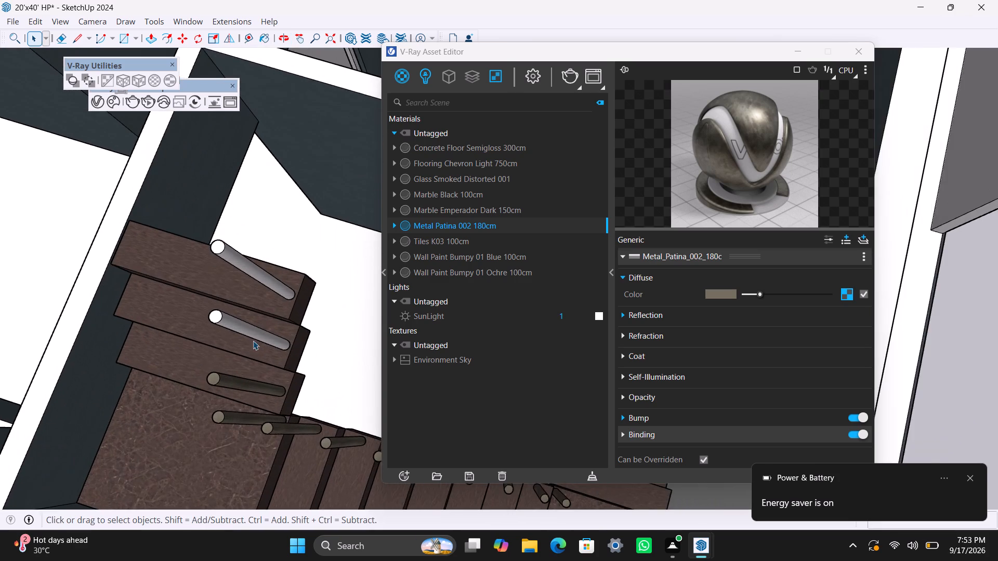
pyautogui.scroll(2, 253, 341)
pyautogui.tripleClick(209, 310)
pyautogui.rightClick(454, 226)
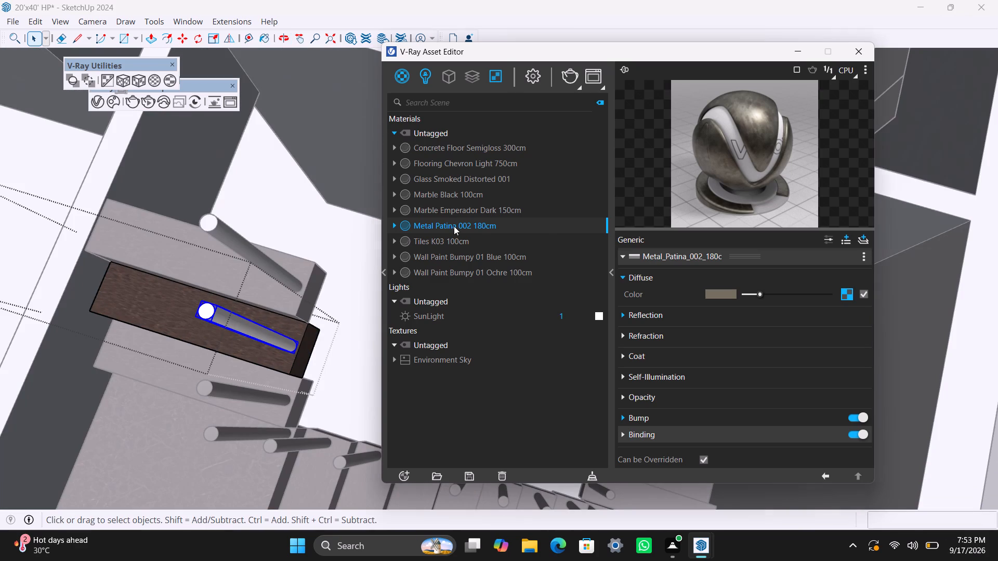
pyautogui.click(472, 251)
pyautogui.click(142, 78)
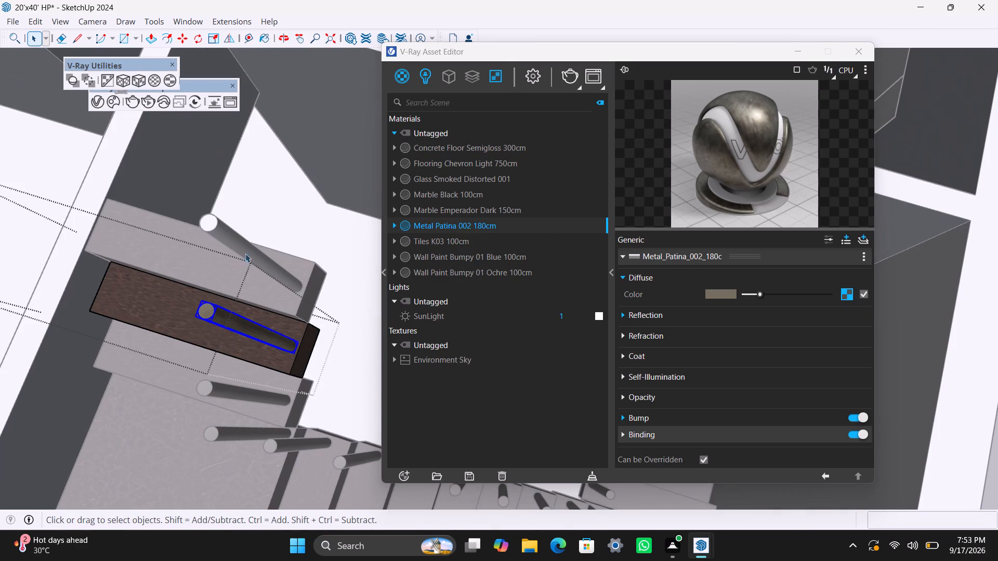
# Apply Metal Patina 002 180cm to the baluster on the top step of the staircase, and fit a cubic projection.
pyautogui.scroll(2, 229, 249)
pyautogui.doubleClick(206, 219)
pyautogui.click(206, 219)
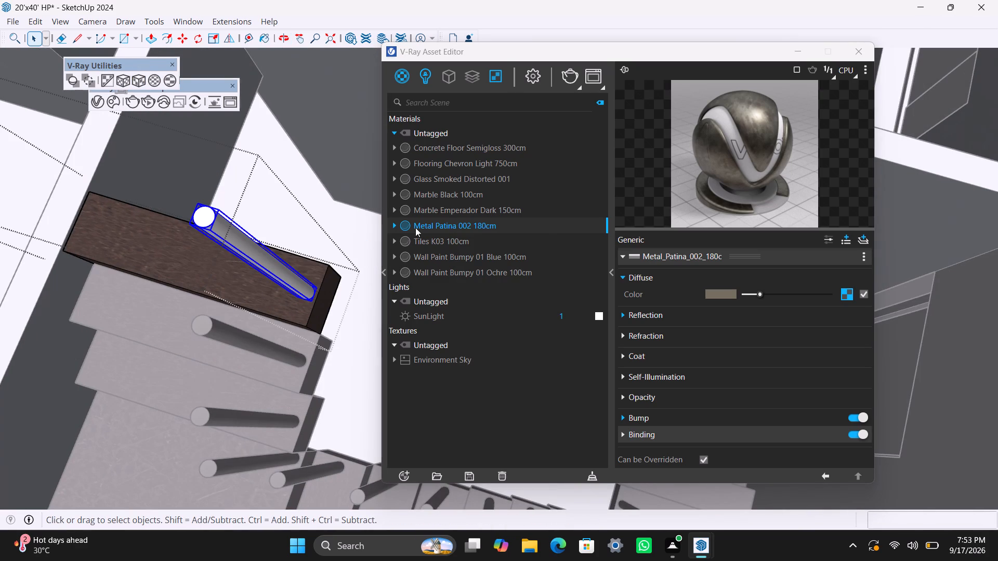
pyautogui.rightClick(417, 226)
pyautogui.click(448, 247)
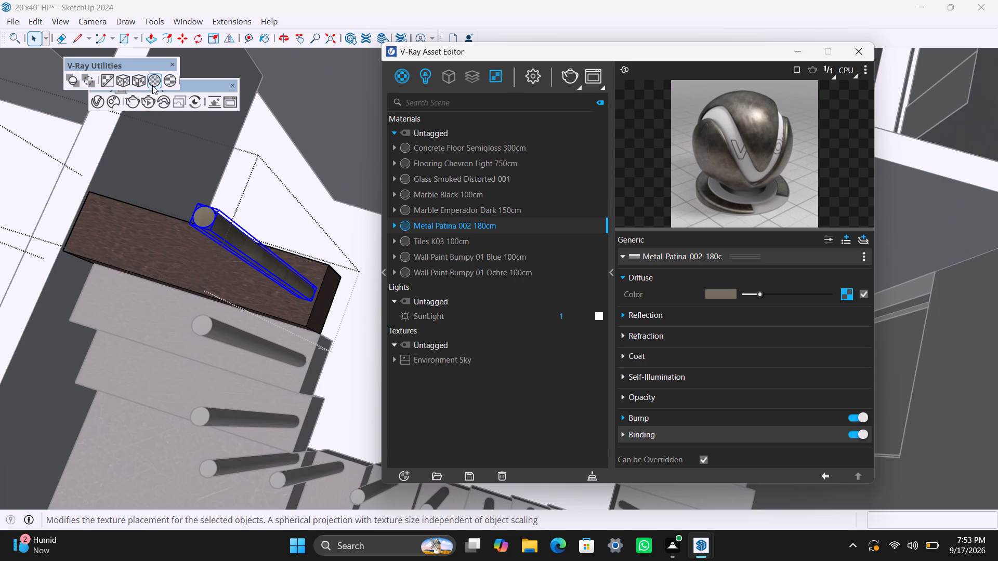
pyautogui.click(141, 77)
pyautogui.scroll(-19, 204, 233)
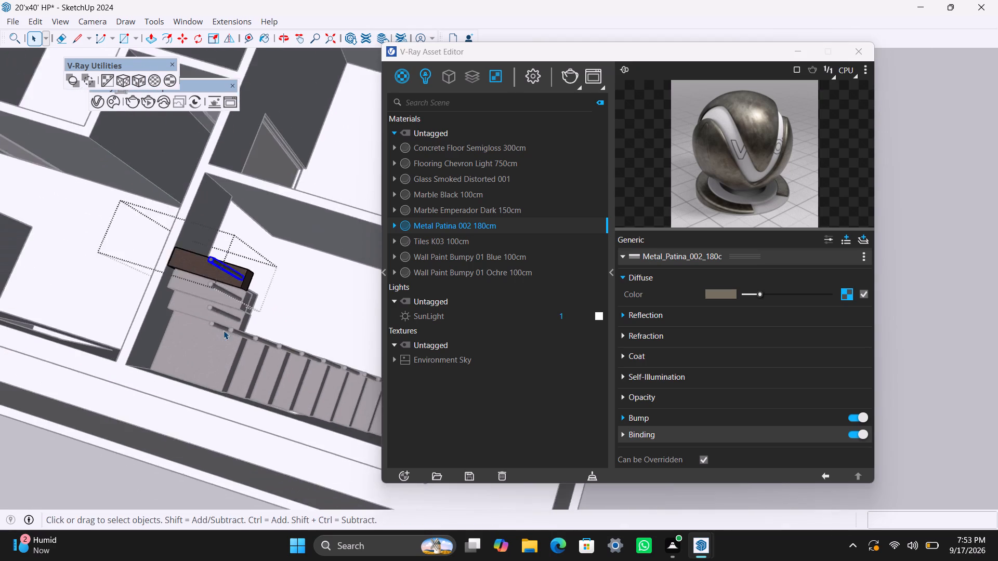
pyautogui.scroll(-3, 224, 330)
pyautogui.click(148, 471)
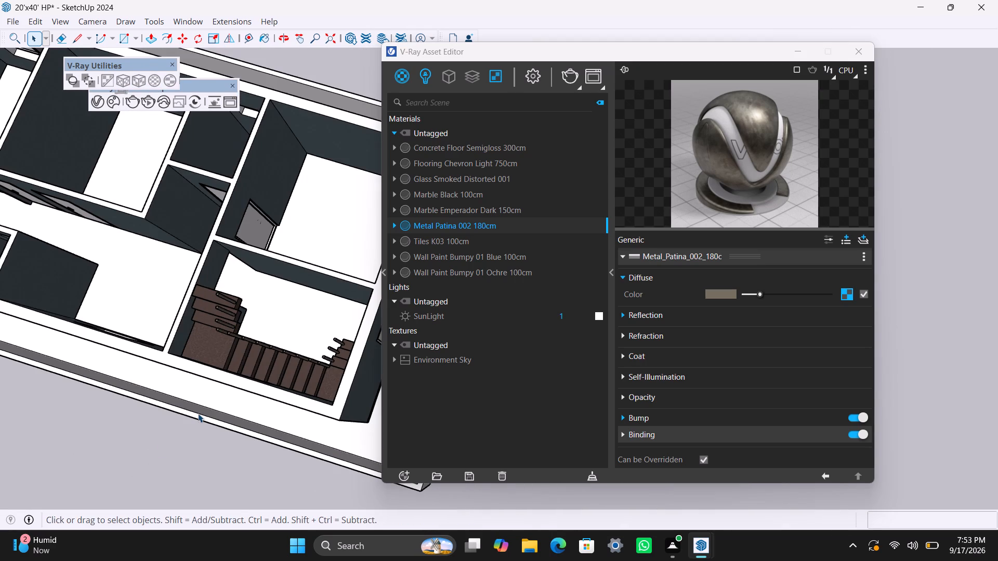
# Examine the staircase and its balusters from several angles to check the applied materials.
pyautogui.scroll(6, 213, 396)
pyautogui.moveTo(269, 391); pyautogui.dragTo(6, 378, button='middle')
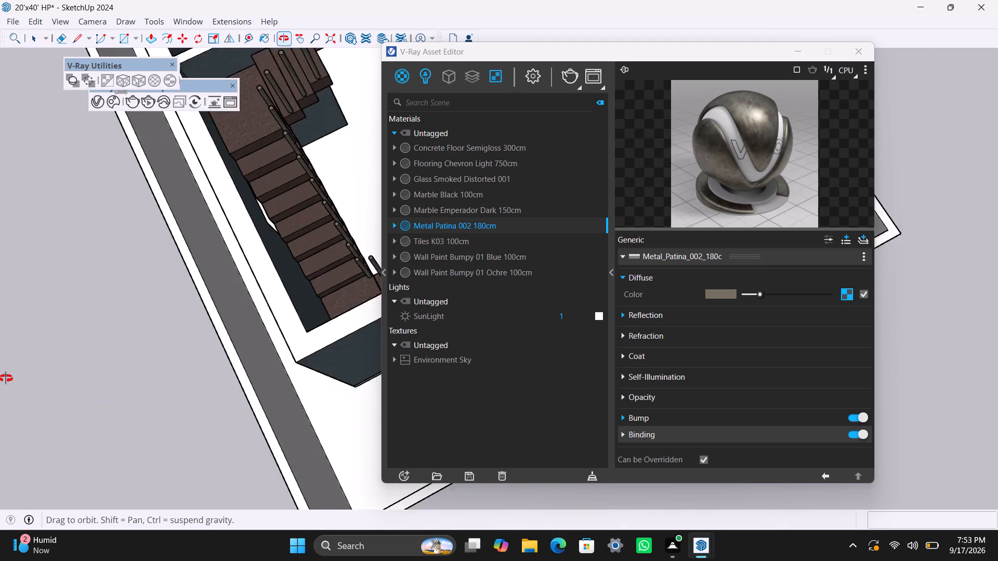
pyautogui.moveTo(6, 378); pyautogui.dragTo(4, 368, button='middle')
pyautogui.scroll(-6, 130, 314)
pyautogui.moveTo(162, 393); pyautogui.dragTo(56, 302, button='middle')
pyautogui.scroll(-5, 243, 277)
pyautogui.moveTo(268, 325); pyautogui.dragTo(243, 350, button='middle')
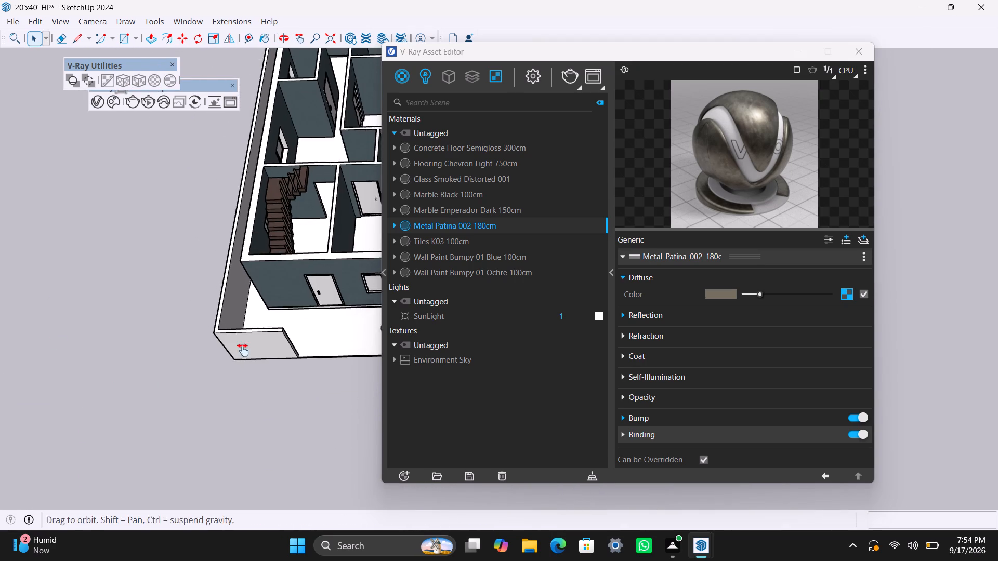
pyautogui.moveTo(243, 350); pyautogui.dragTo(139, 409, button='middle')
pyautogui.scroll(13, 161, 341)
pyautogui.scroll(-2, 164, 303)
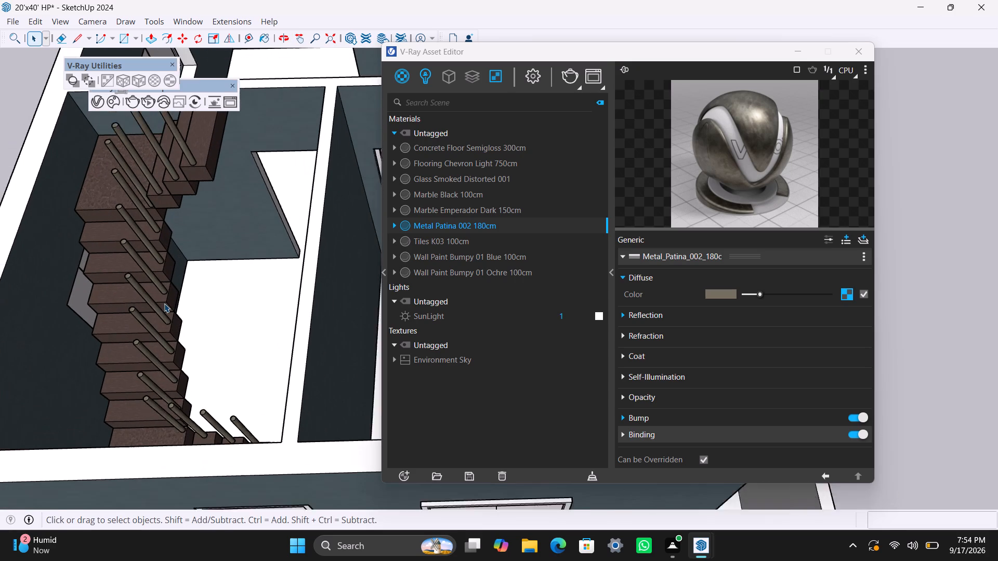
pyautogui.scroll(-1, 164, 303)
pyautogui.scroll(1, 164, 305)
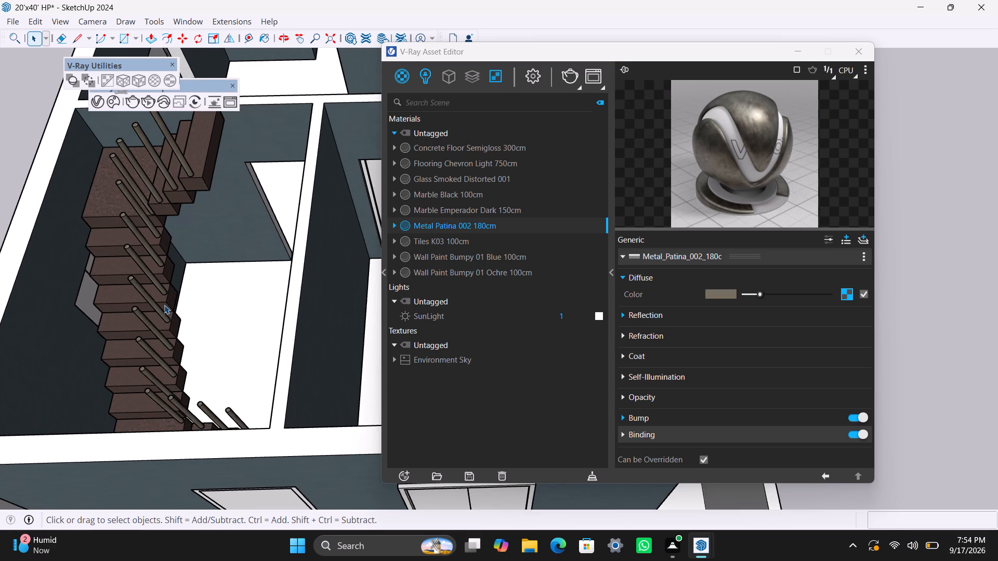
pyautogui.scroll(-4, 164, 305)
pyautogui.moveTo(185, 311); pyautogui.dragTo(261, 294, button='middle')
pyautogui.click(39, 220)
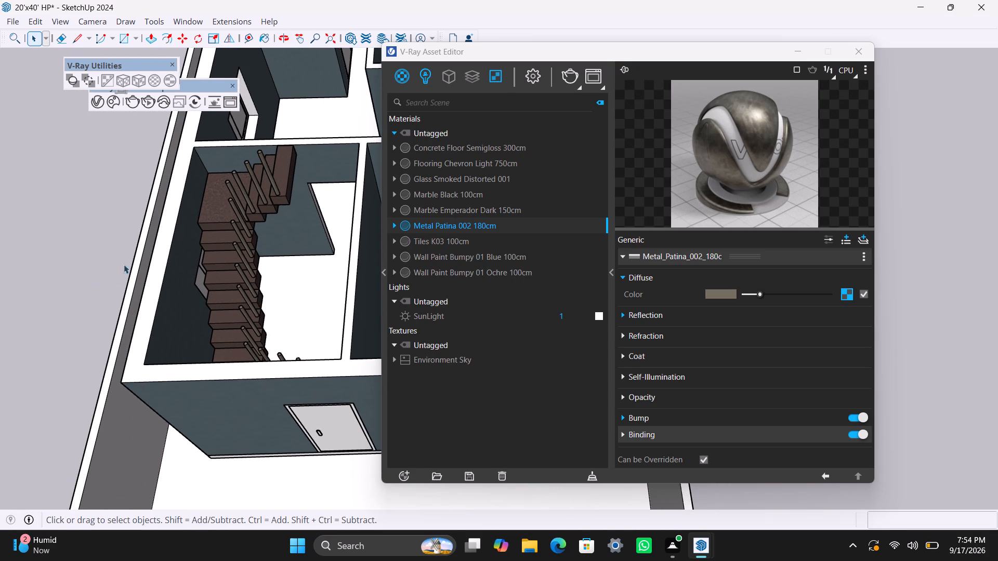
# Apply Metal Patina 002 180cm to the frame of the exterior door in the wall by the staircase, and fit a cubic projection.
pyautogui.scroll(-4, 192, 298)
pyautogui.moveTo(284, 308); pyautogui.dragTo(274, 308, button='middle')
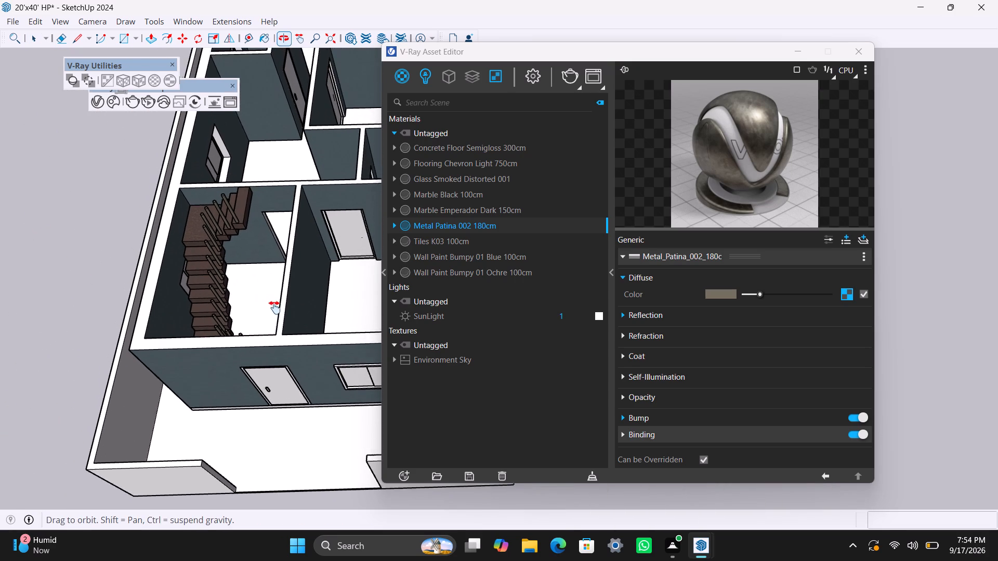
pyautogui.moveTo(274, 308); pyautogui.dragTo(275, 309, button='middle')
pyautogui.scroll(3, 262, 404)
pyautogui.moveTo(258, 376); pyautogui.dragTo(249, 303, button='middle')
pyautogui.scroll(8, 232, 376)
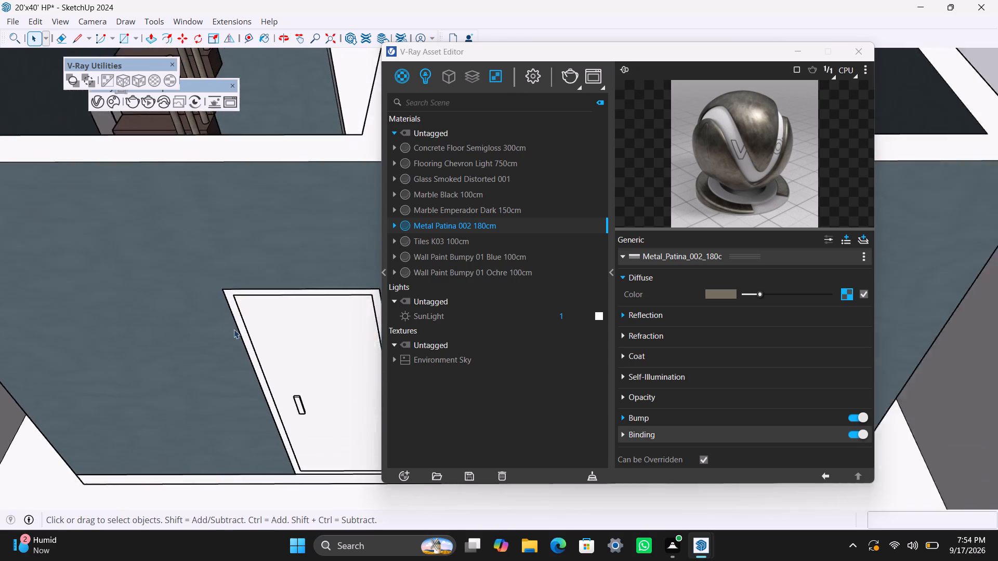
pyautogui.scroll(2, 234, 329)
pyautogui.click(234, 299)
pyautogui.tripleClick(231, 298)
pyautogui.click(231, 298)
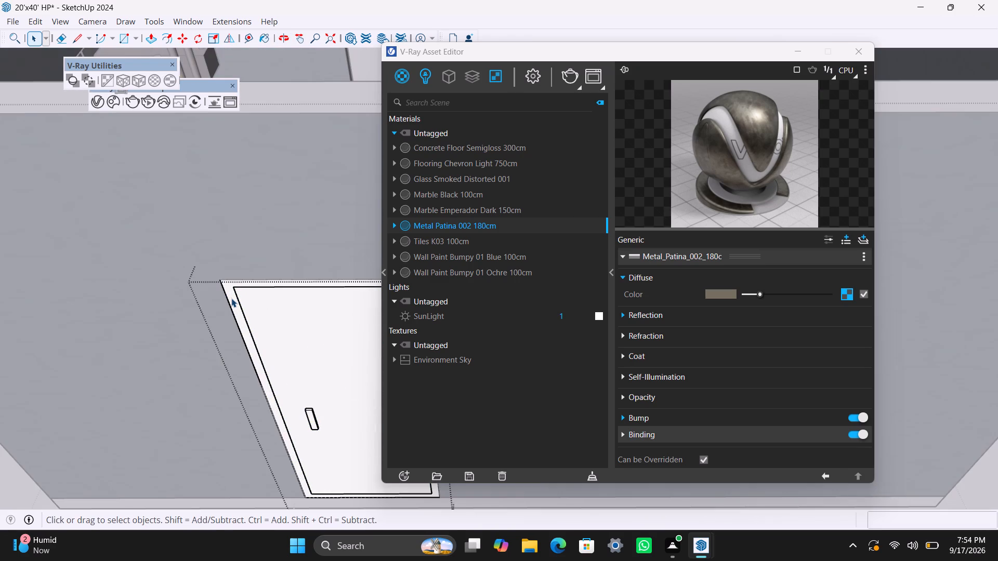
pyautogui.tripleClick(231, 298)
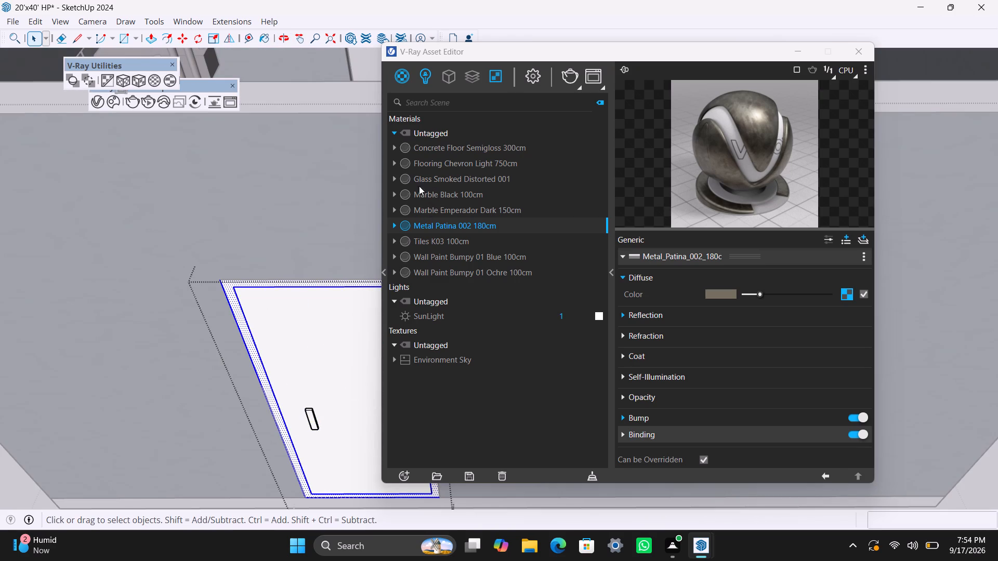
pyautogui.rightClick(426, 225)
pyautogui.click(470, 252)
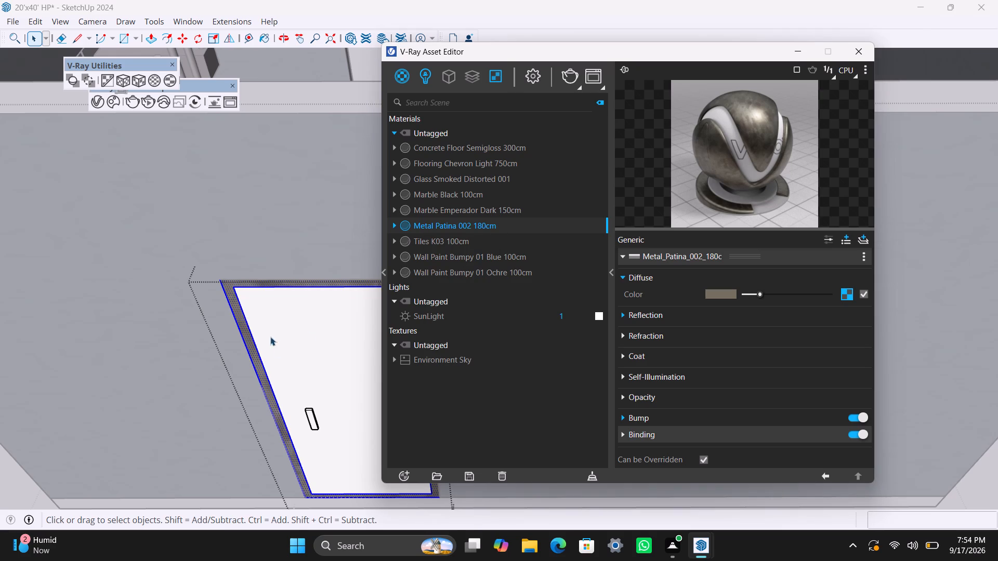
pyautogui.click(140, 81)
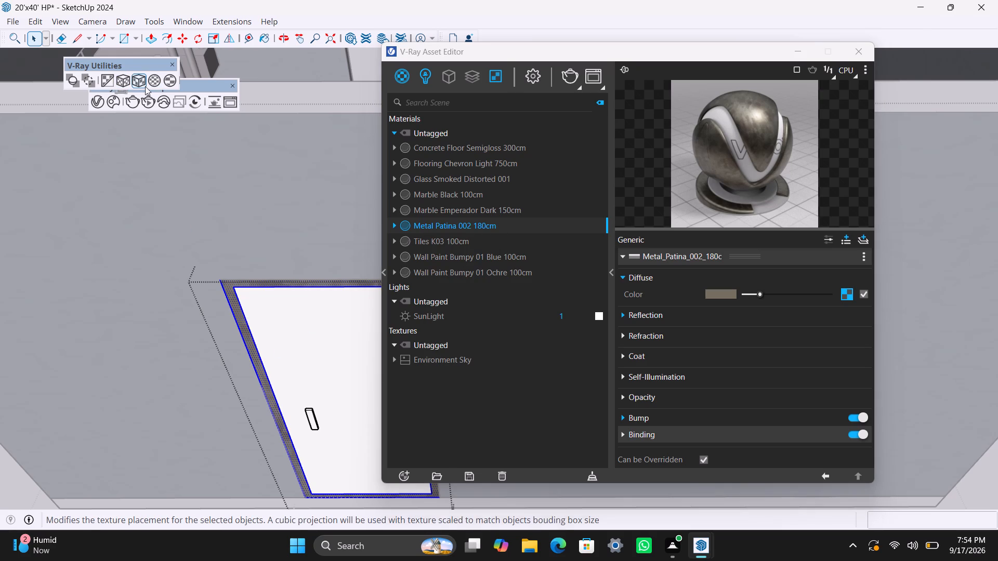
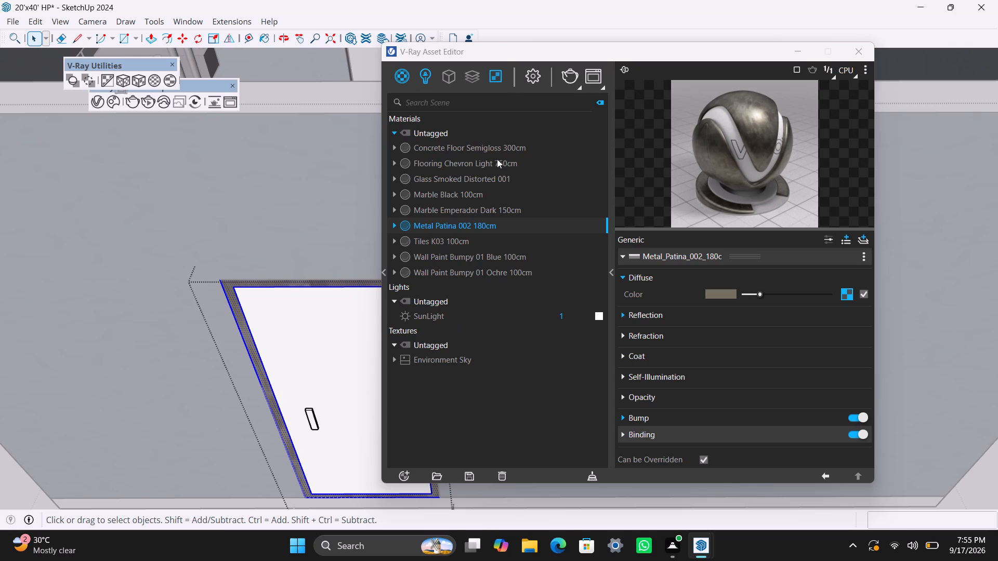
# Apply the Flooring Chevron Light 750cm material to the door panel inside the metal-framed door.
pyautogui.click(312, 326)
pyautogui.doubleClick(313, 325)
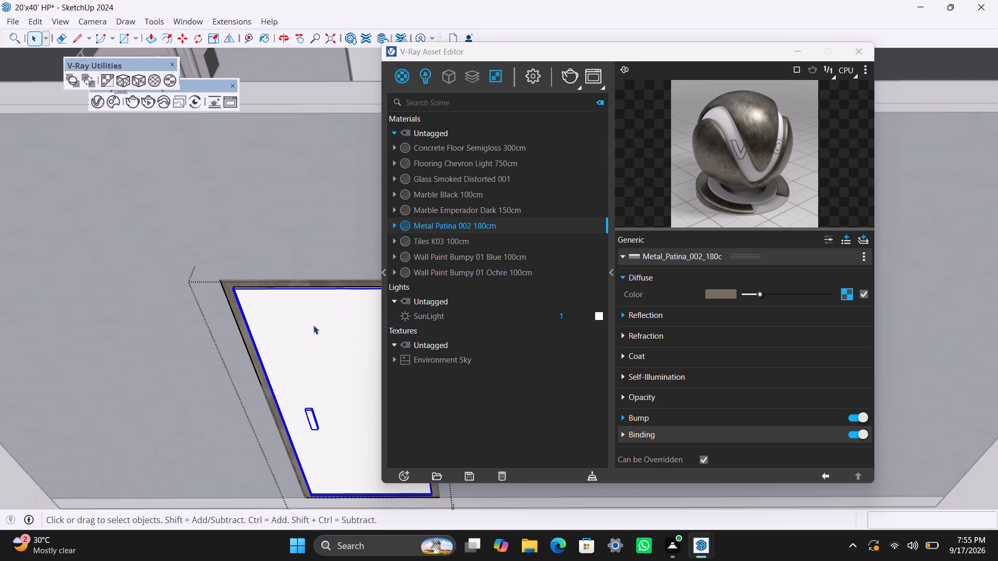
pyautogui.doubleClick(313, 326)
pyautogui.tripleClick(313, 327)
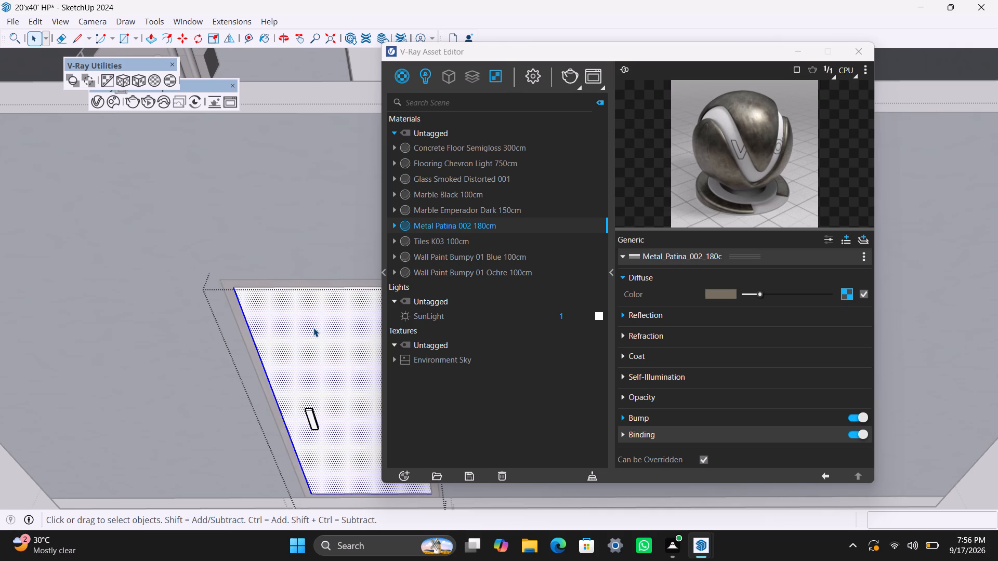
pyautogui.scroll(1, 450, 246)
pyautogui.click(426, 163)
pyautogui.rightClick(426, 163)
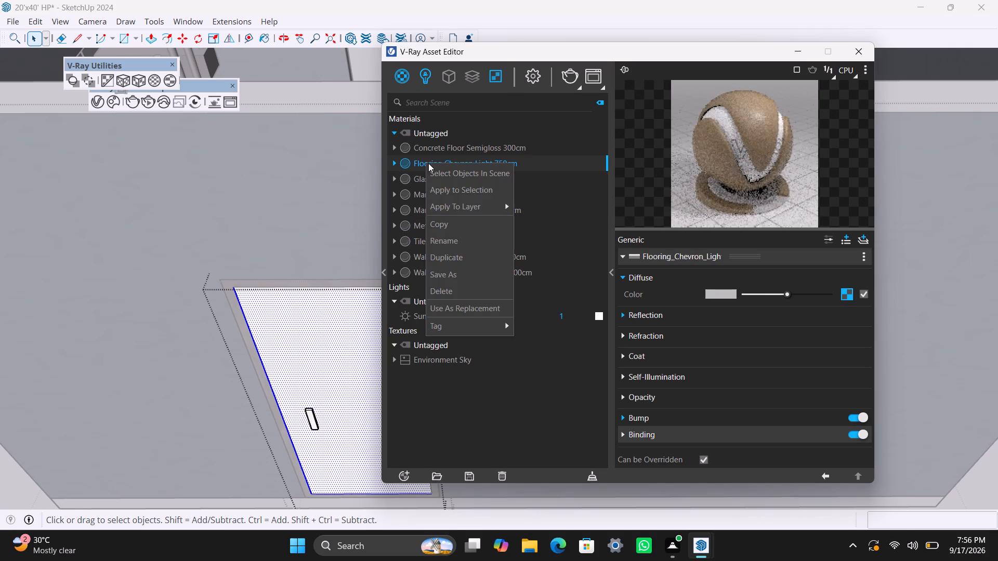
pyautogui.click(457, 196)
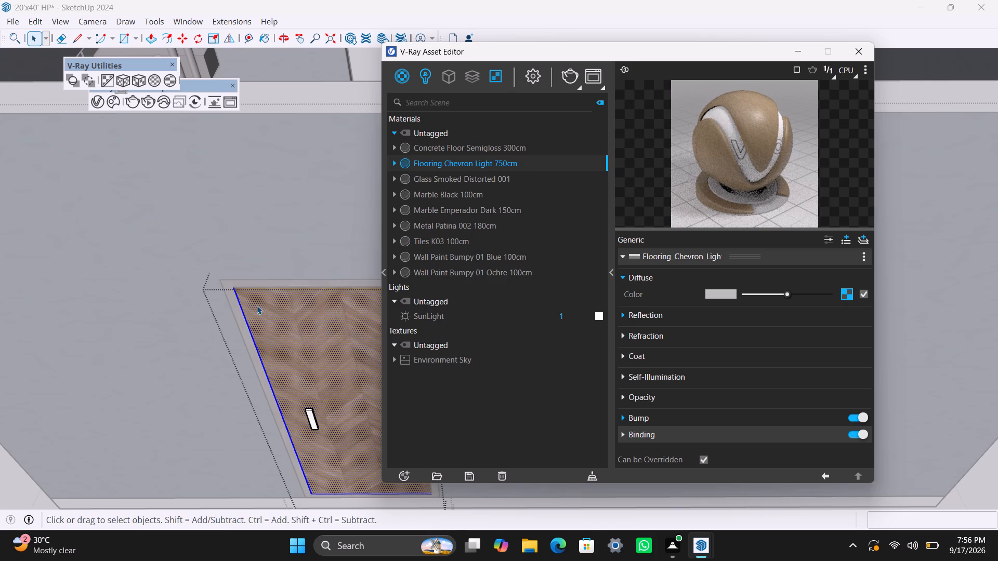
pyautogui.click(208, 376)
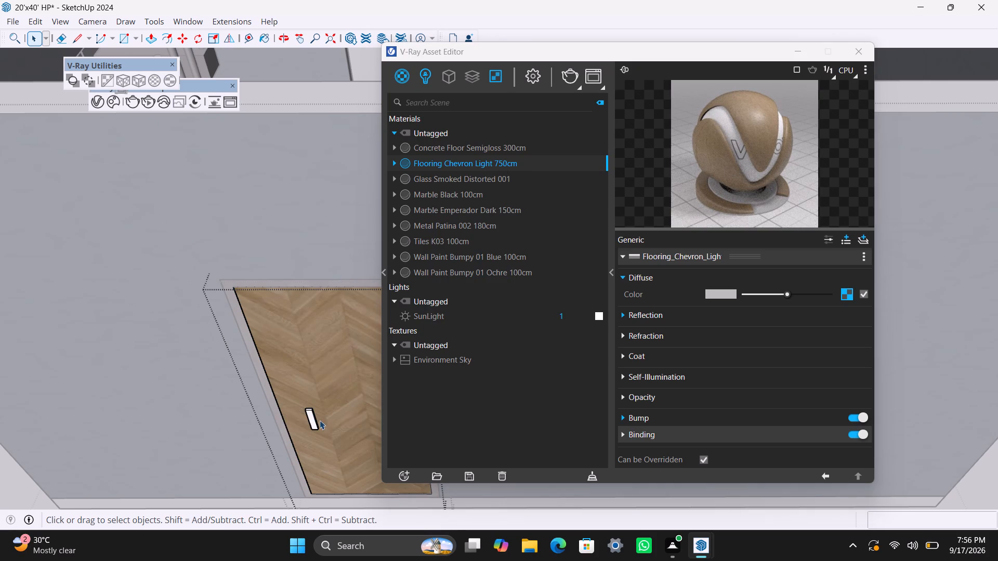
# Apply Metal Patina 002 180cm to this door's handle and give it a cubic projection scaled to its bounding box.
pyautogui.scroll(5, 318, 420)
pyautogui.click(312, 418)
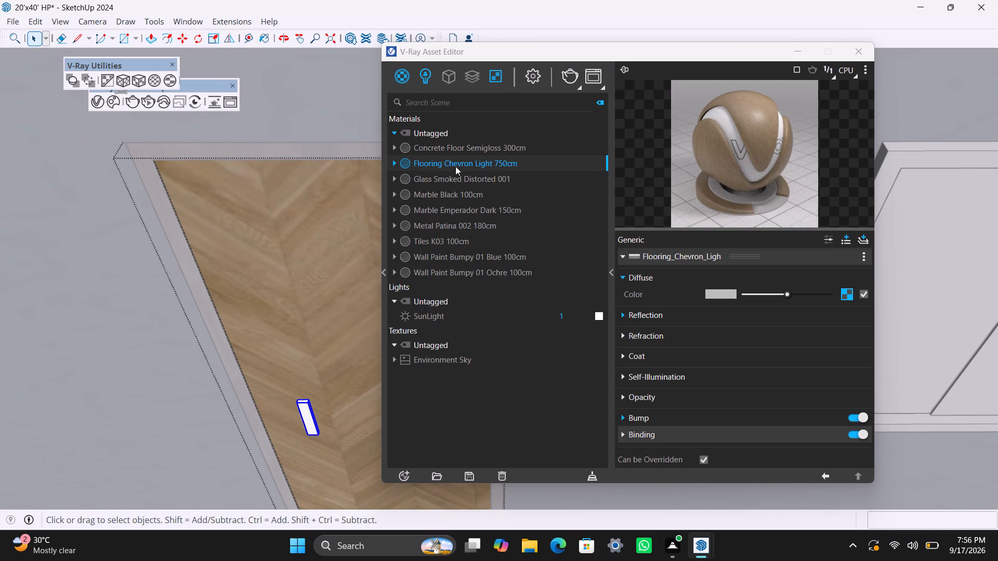
pyautogui.click(437, 195)
pyautogui.rightClick(437, 195)
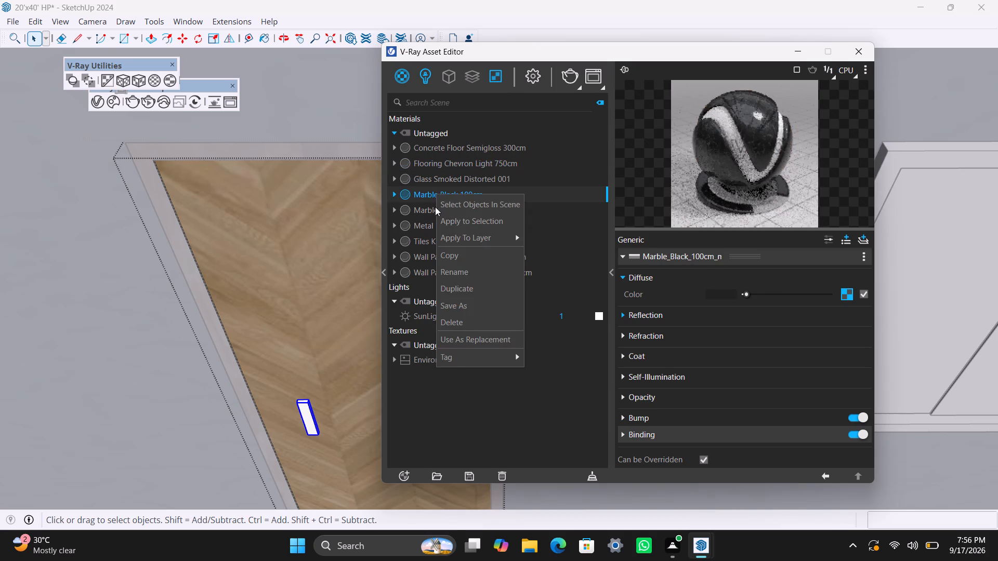
pyautogui.click(427, 207)
pyautogui.click(431, 226)
pyautogui.rightClick(430, 226)
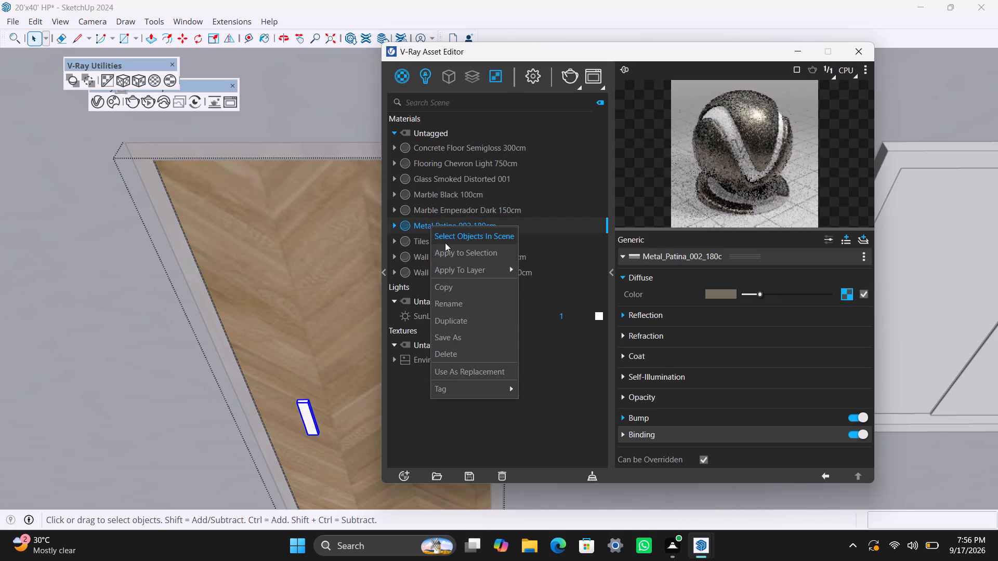
pyautogui.click(454, 251)
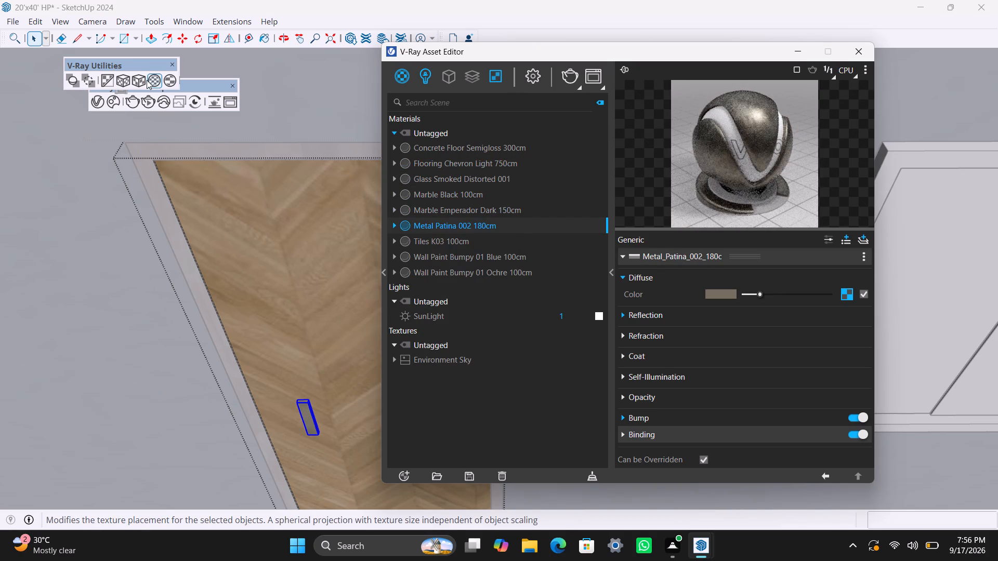
pyautogui.click(144, 79)
pyautogui.click(137, 274)
# Apply Metal Patina 002 180cm to the frame of the window beside the door, with a cubic projection scaled to its bounding box.
pyautogui.scroll(-11, 138, 375)
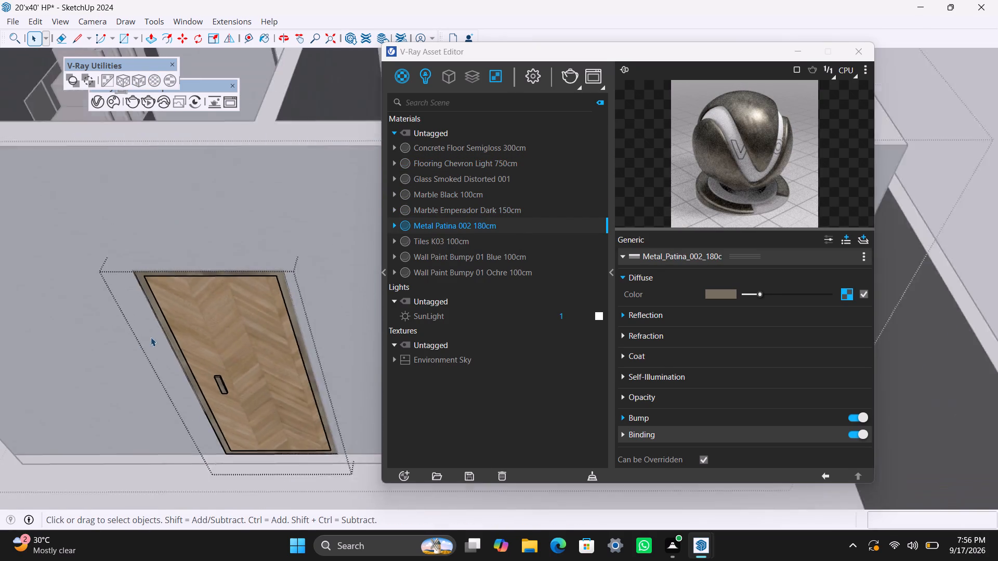
pyautogui.scroll(-5, 151, 337)
pyautogui.scroll(-3, 329, 403)
pyautogui.scroll(5, 330, 394)
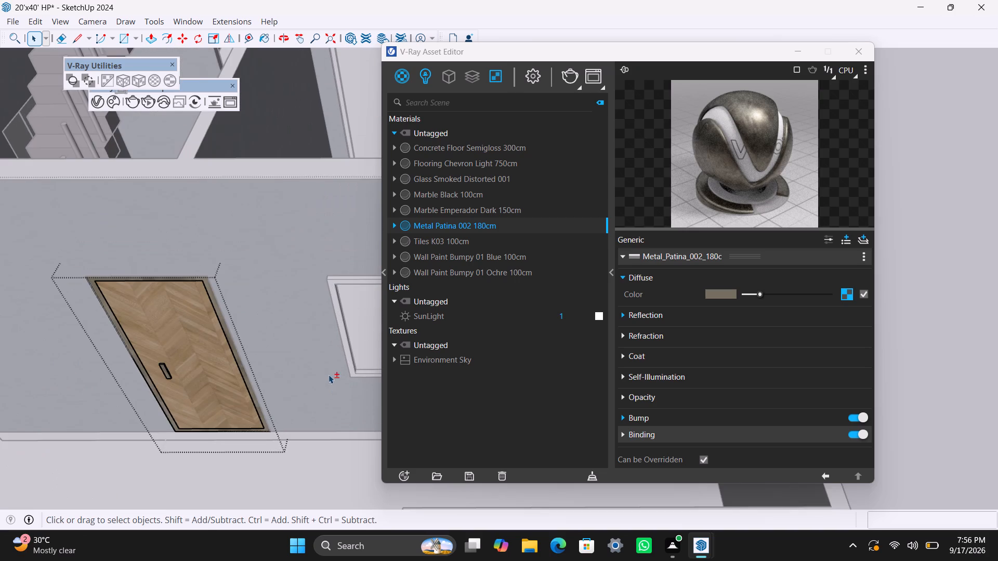
pyautogui.keyDown('shift'); pyautogui.moveTo(329, 375); pyautogui.dragTo(269, 391, button='middle'); pyautogui.keyUp('shift')
pyautogui.scroll(3, 291, 376)
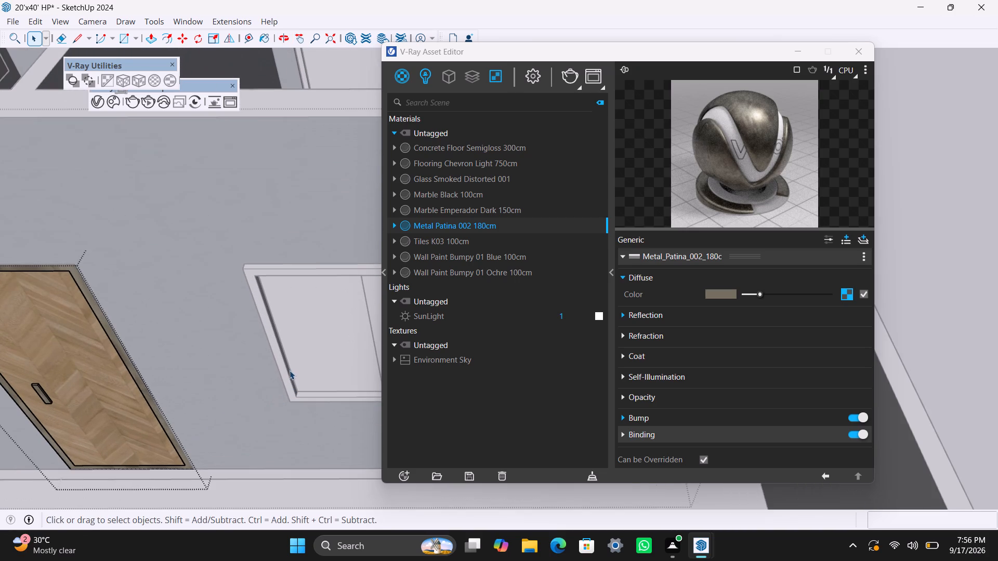
pyautogui.doubleClick(290, 372)
pyautogui.tripleClick(289, 379)
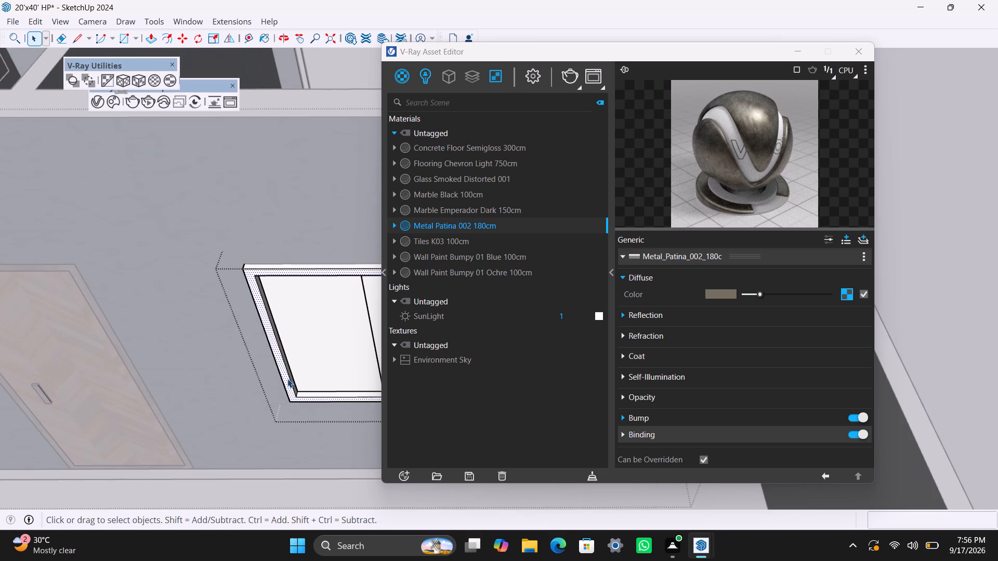
pyautogui.click(287, 379)
pyautogui.tripleClick(287, 379)
pyautogui.click(287, 379)
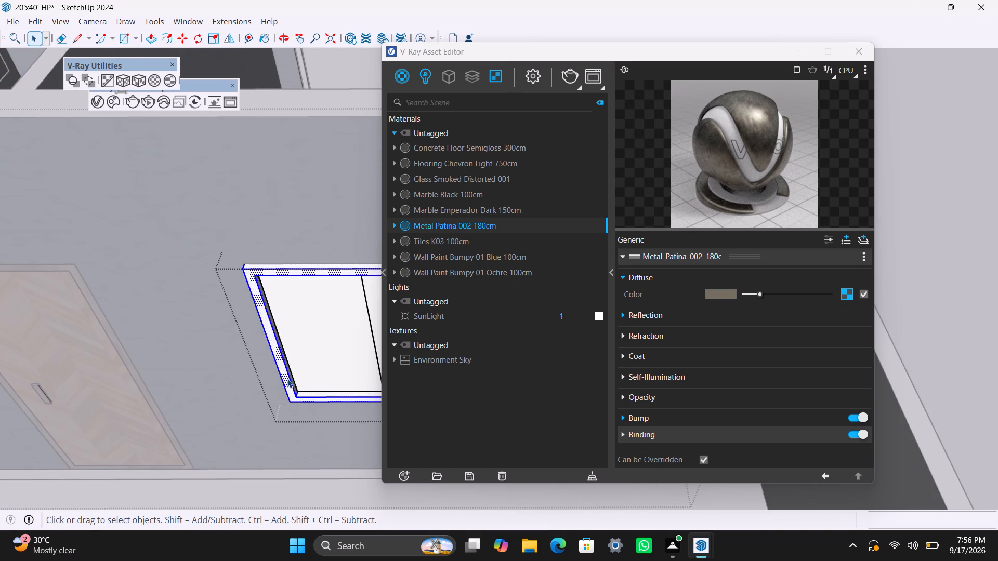
pyautogui.doubleClick(287, 379)
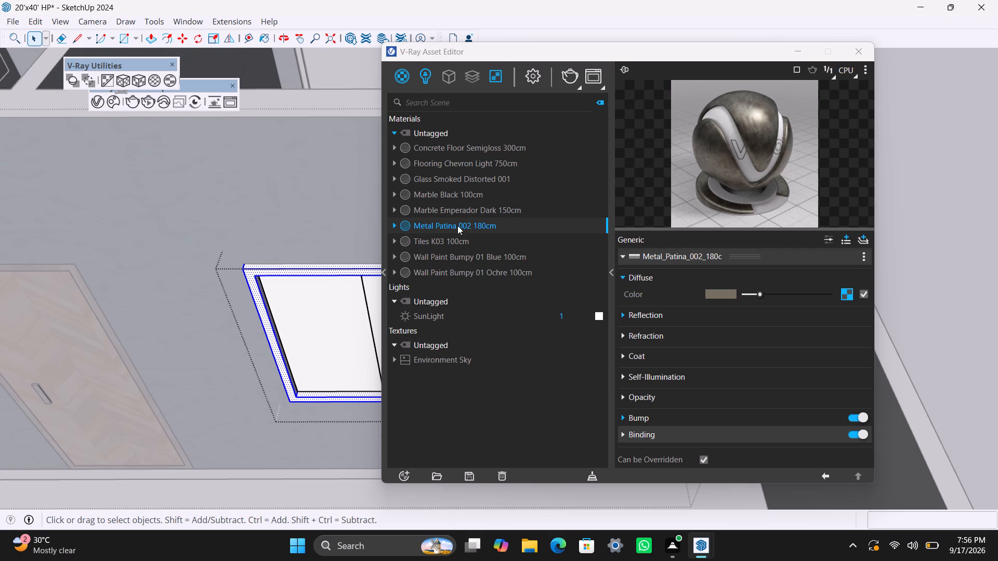
pyautogui.rightClick(452, 227)
pyautogui.click(478, 256)
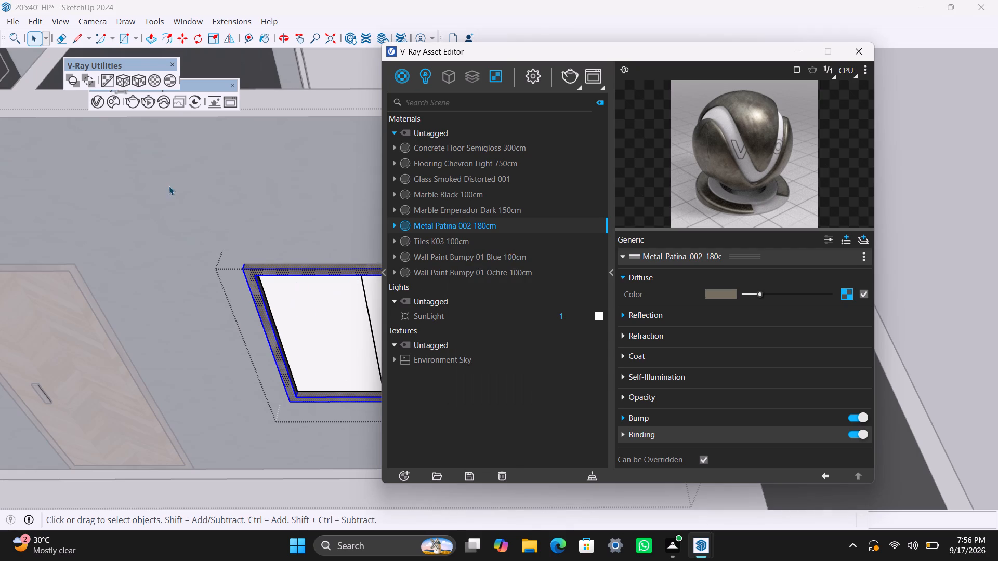
pyautogui.click(140, 79)
# Apply the Glass Smoked Distorted 001 material to both panes of this window.
pyautogui.click(298, 287)
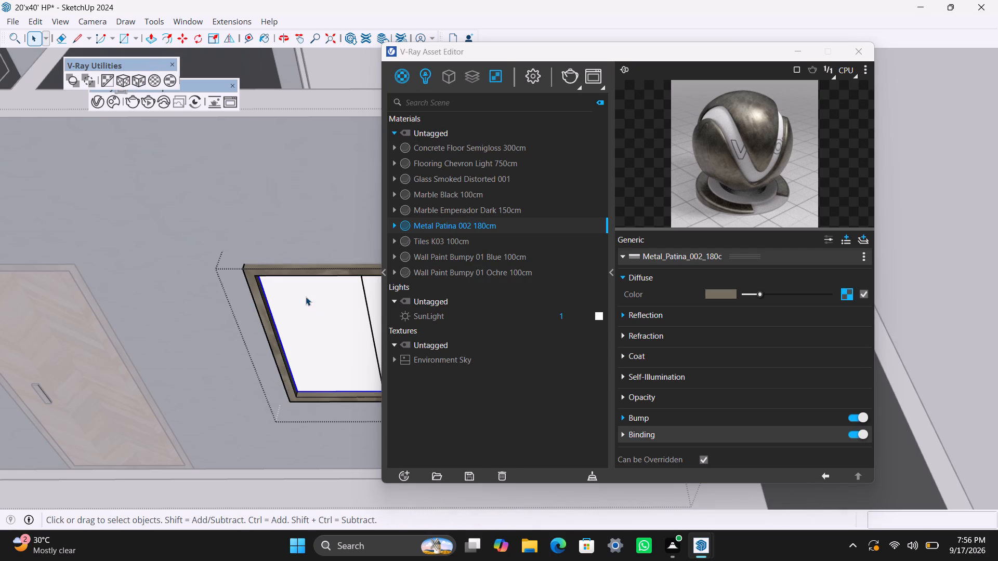
pyautogui.scroll(1, 437, 248)
pyautogui.click(433, 181)
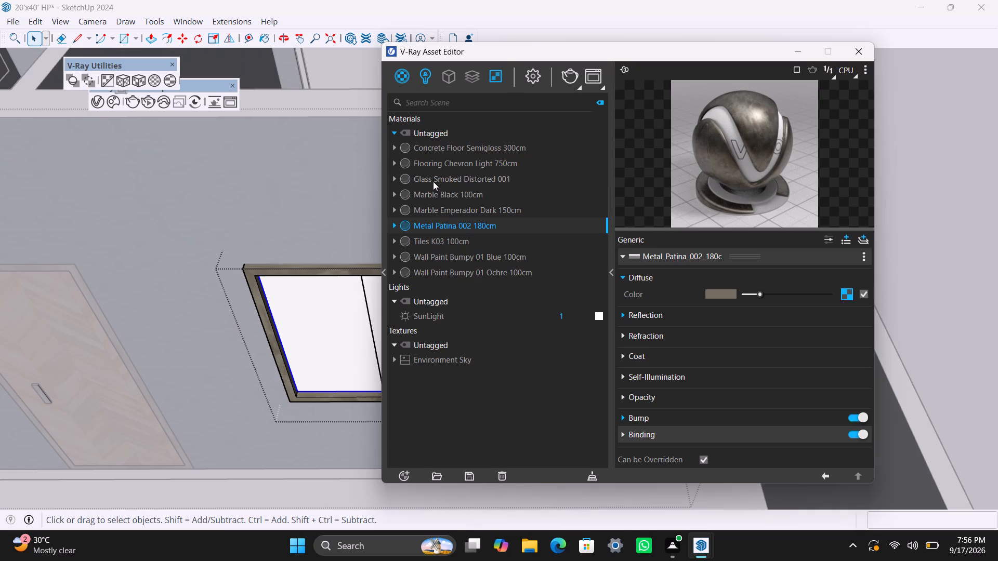
pyautogui.rightClick(433, 181)
pyautogui.click(462, 204)
pyautogui.scroll(-3, 335, 341)
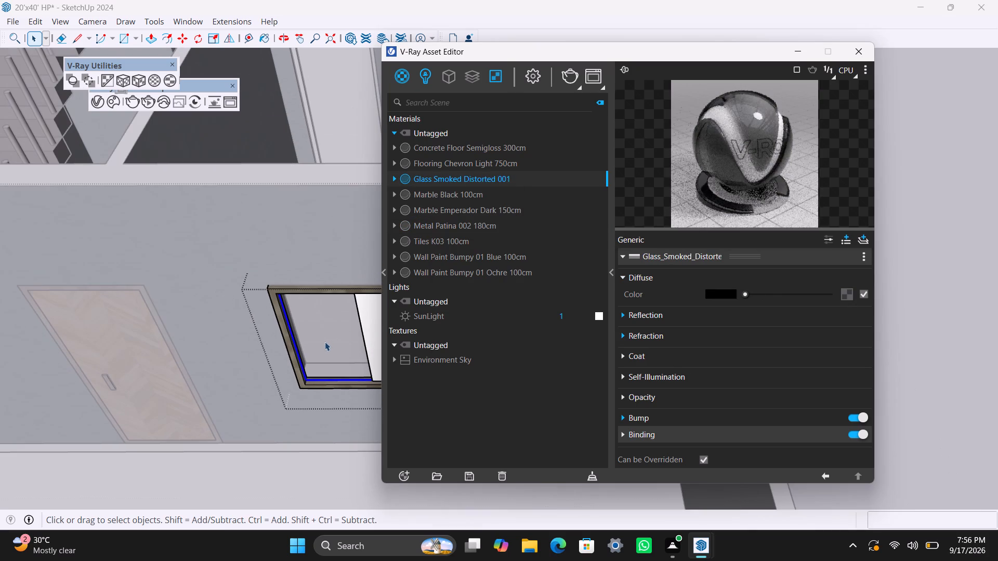
pyautogui.scroll(-2, 276, 343)
pyautogui.keyDown('shift'); pyautogui.moveTo(277, 343); pyautogui.dragTo(182, 377, button='middle'); pyautogui.keyUp('shift')
pyautogui.scroll(3, 272, 358)
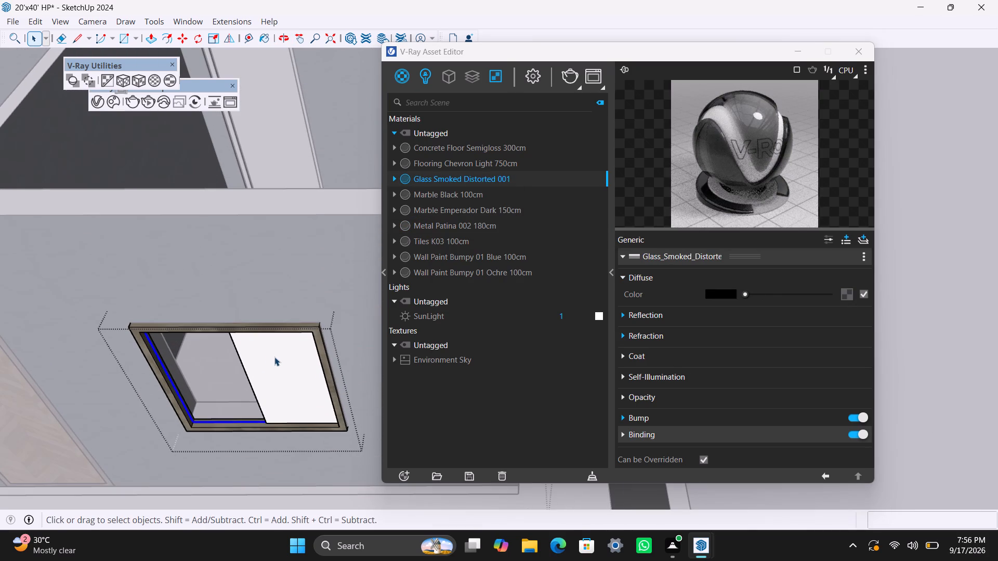
pyautogui.click(274, 357)
pyautogui.rightClick(465, 180)
pyautogui.click(476, 204)
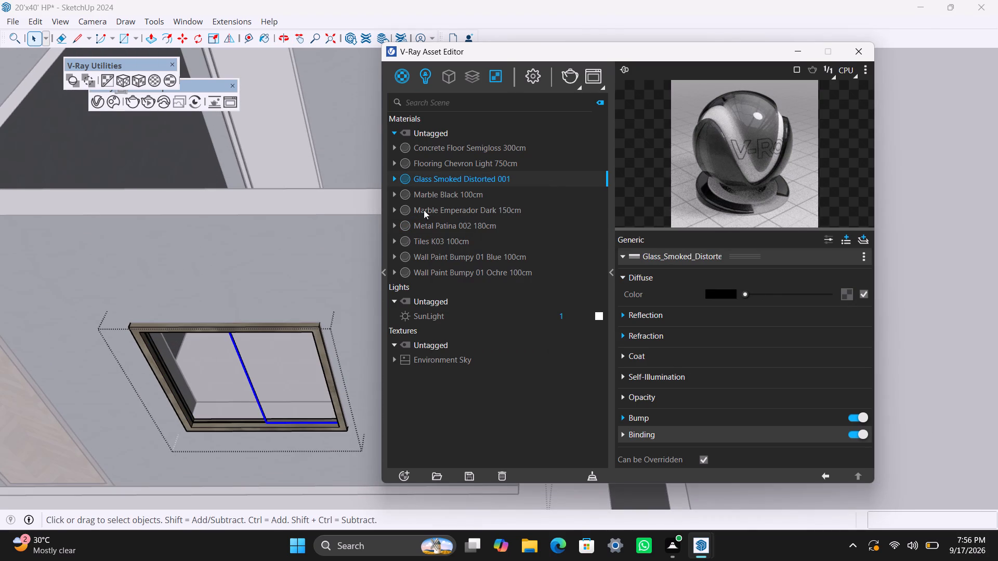
# Leave the window's nested group editing and return to the level of the house.
pyautogui.scroll(-10, 190, 373)
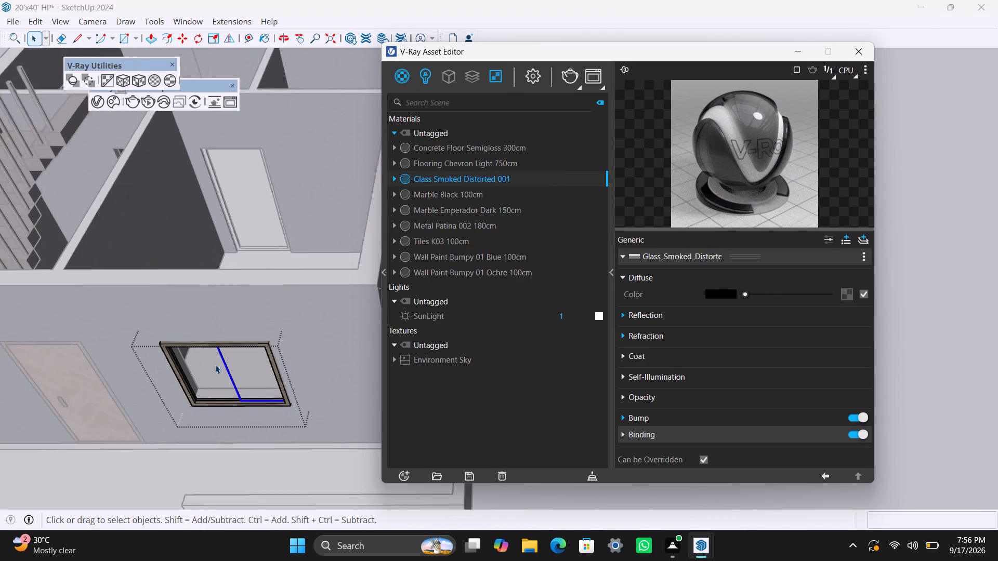
pyautogui.scroll(-9, 215, 365)
pyautogui.moveTo(246, 371); pyautogui.dragTo(77, 342, button='middle')
pyautogui.scroll(-5, 215, 449)
pyautogui.moveTo(254, 432); pyautogui.dragTo(108, 441, button='middle')
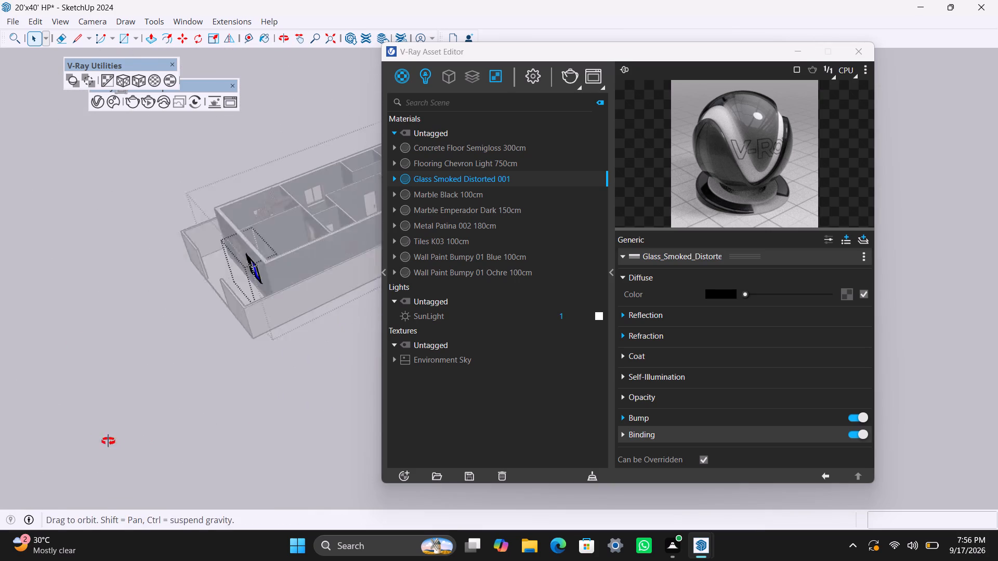
pyautogui.moveTo(108, 441); pyautogui.dragTo(99, 433, button='middle')
pyautogui.moveTo(249, 325); pyautogui.dragTo(252, 330)
pyautogui.scroll(-4, 307, 329)
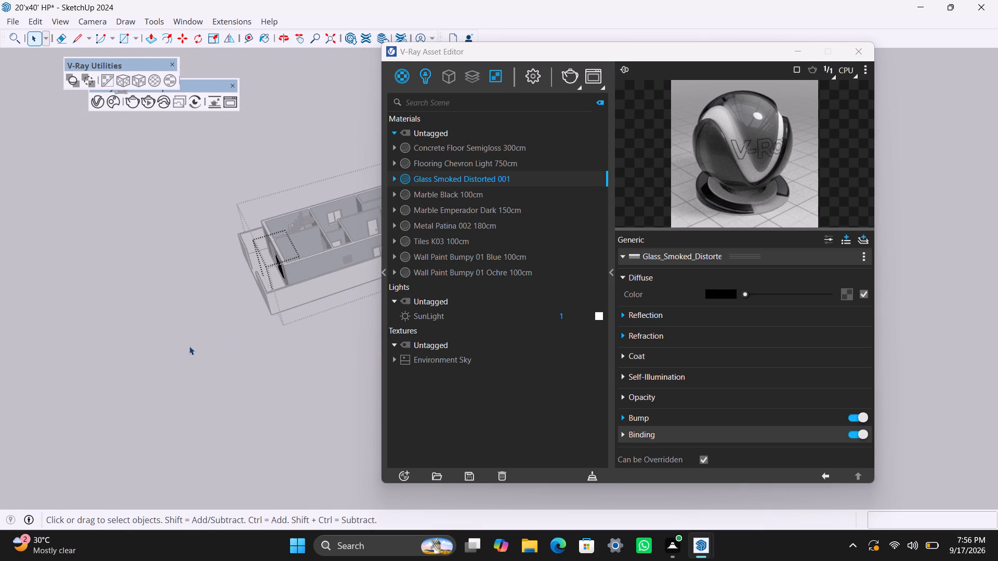
pyautogui.doubleClick(189, 344)
# Apply Metal Patina 002 180cm to an unpainted interior door's frame, with a cubic projection scaled to its bounding box.
pyautogui.scroll(-3, 243, 313)
pyautogui.moveTo(138, 372); pyautogui.dragTo(452, 480, button='middle')
pyautogui.scroll(2, 338, 415)
pyautogui.keyDown('shift'); pyautogui.moveTo(326, 412); pyautogui.dragTo(125, 425, button='middle'); pyautogui.keyUp('shift')
pyautogui.scroll(8, 153, 431)
pyautogui.moveTo(215, 393); pyautogui.dragTo(397, 369, button='middle')
pyautogui.scroll(-3, 300, 450)
pyautogui.keyDown('shift'); pyautogui.moveTo(257, 457); pyautogui.dragTo(214, 317, button='middle'); pyautogui.keyUp('shift')
pyautogui.scroll(4, 265, 319)
pyautogui.moveTo(246, 367); pyautogui.dragTo(372, 302, button='middle')
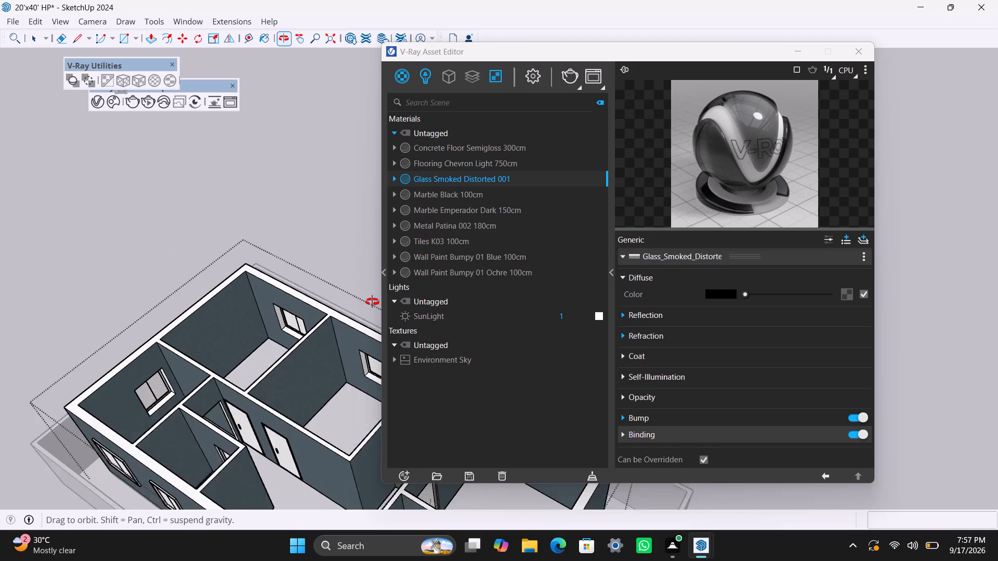
pyautogui.moveTo(372, 302); pyautogui.dragTo(372, 302, button='middle')
pyautogui.scroll(3, 290, 426)
pyautogui.keyDown('shift'); pyautogui.moveTo(241, 434); pyautogui.dragTo(281, 307, button='middle'); pyautogui.keyUp('shift')
pyautogui.scroll(4, 230, 278)
pyautogui.moveTo(270, 368); pyautogui.dragTo(320, 408, button='middle')
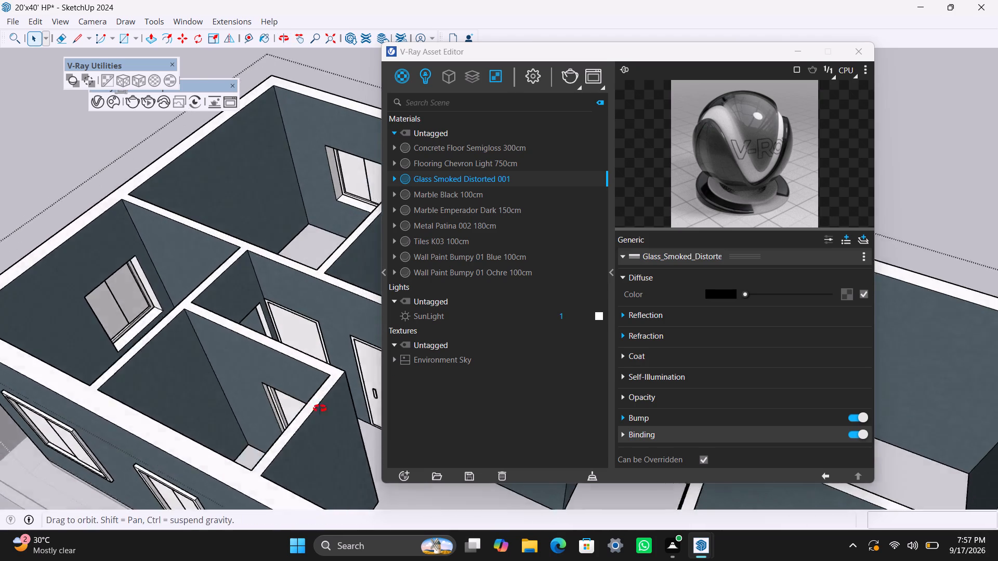
pyautogui.moveTo(320, 408); pyautogui.dragTo(351, 421, button='middle')
pyautogui.scroll(3, 336, 366)
pyautogui.moveTo(281, 345); pyautogui.dragTo(194, 293, button='middle')
pyautogui.scroll(4, 225, 303)
pyautogui.moveTo(262, 397); pyautogui.dragTo(327, 428, button='middle')
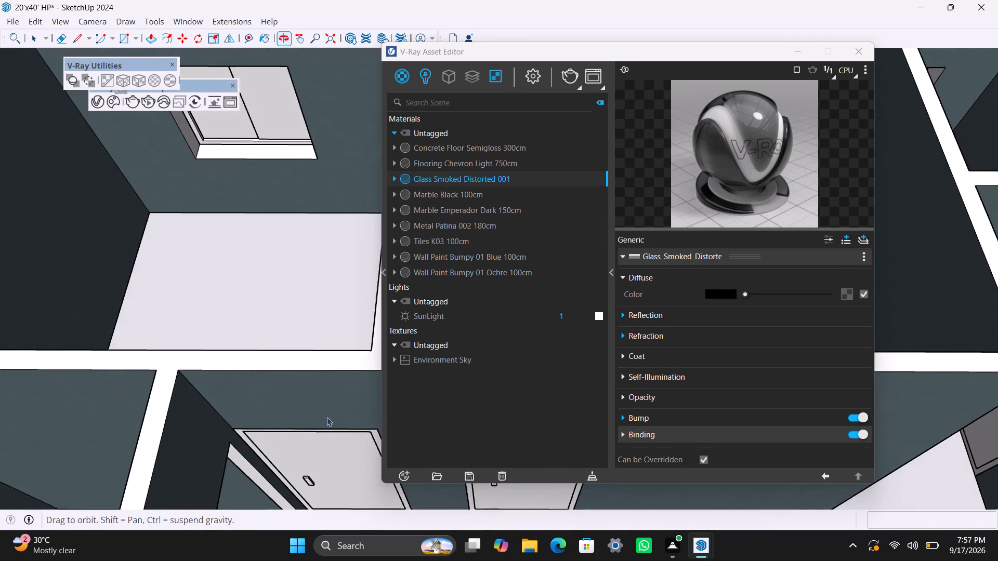
pyautogui.scroll(2, 323, 416)
pyautogui.keyDown('shift'); pyautogui.moveTo(276, 410); pyautogui.dragTo(245, 328, button='middle'); pyautogui.keyUp('shift')
pyautogui.scroll(5, 256, 364)
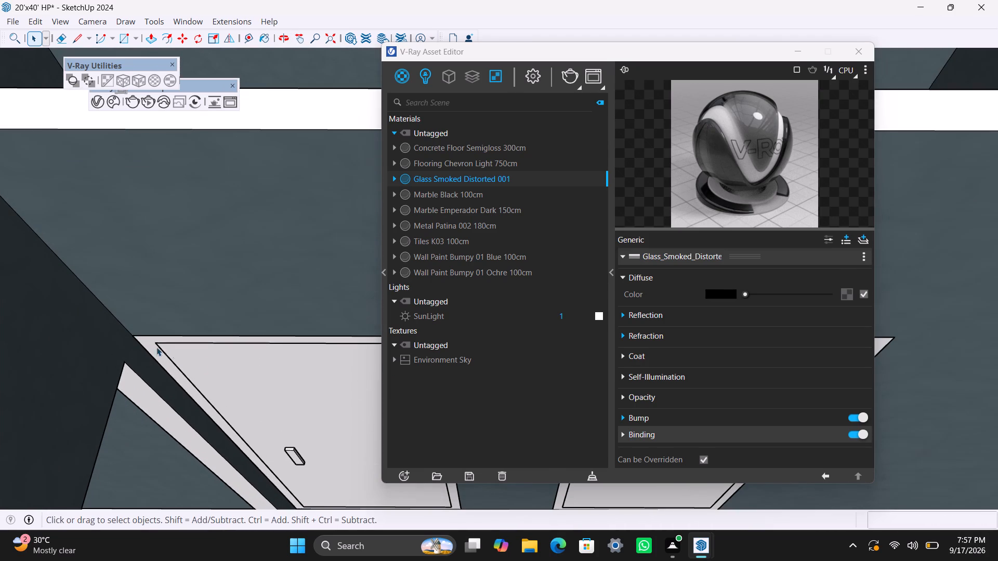
pyautogui.tripleClick(146, 342)
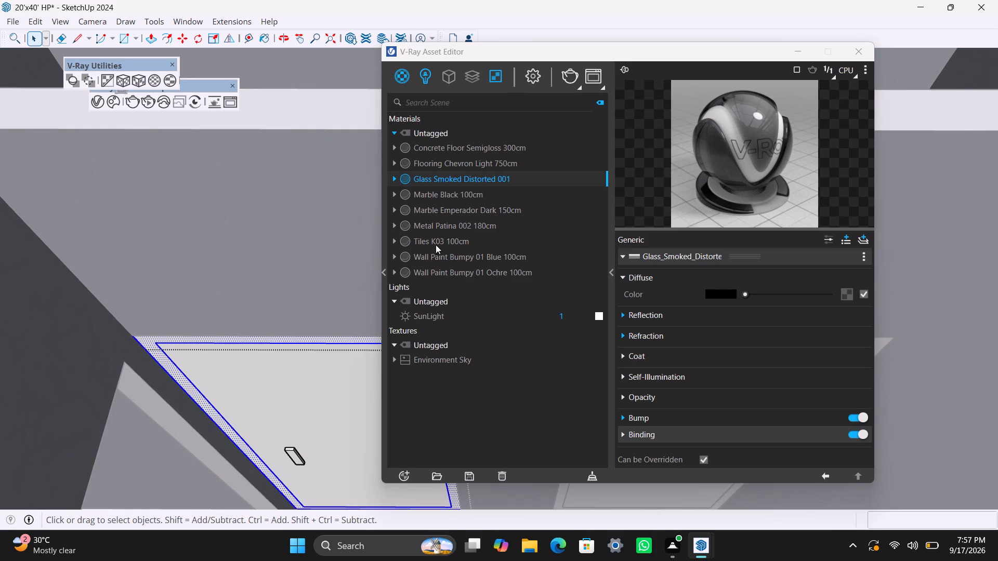
pyautogui.click(444, 226)
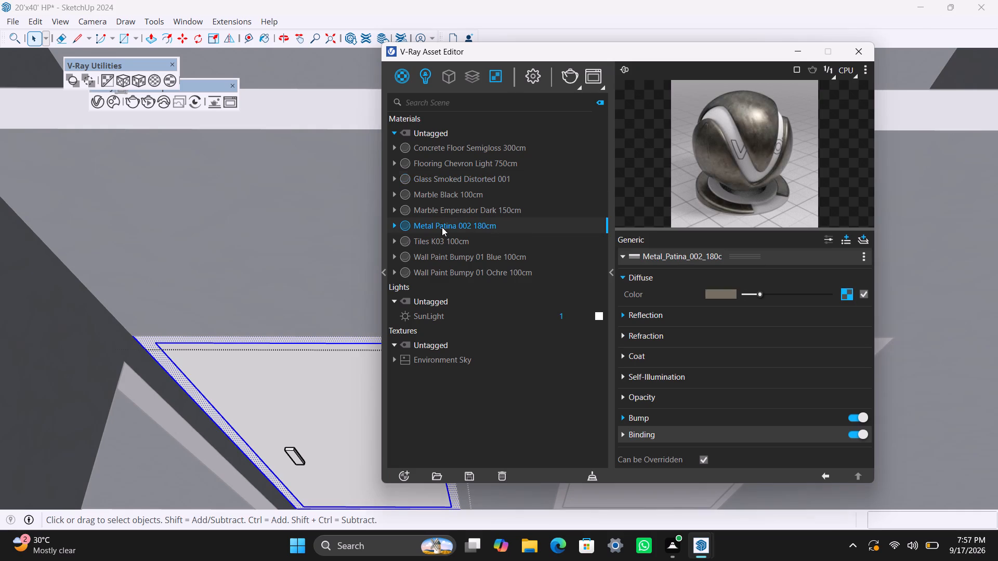
pyautogui.rightClick(442, 227)
pyautogui.click(451, 249)
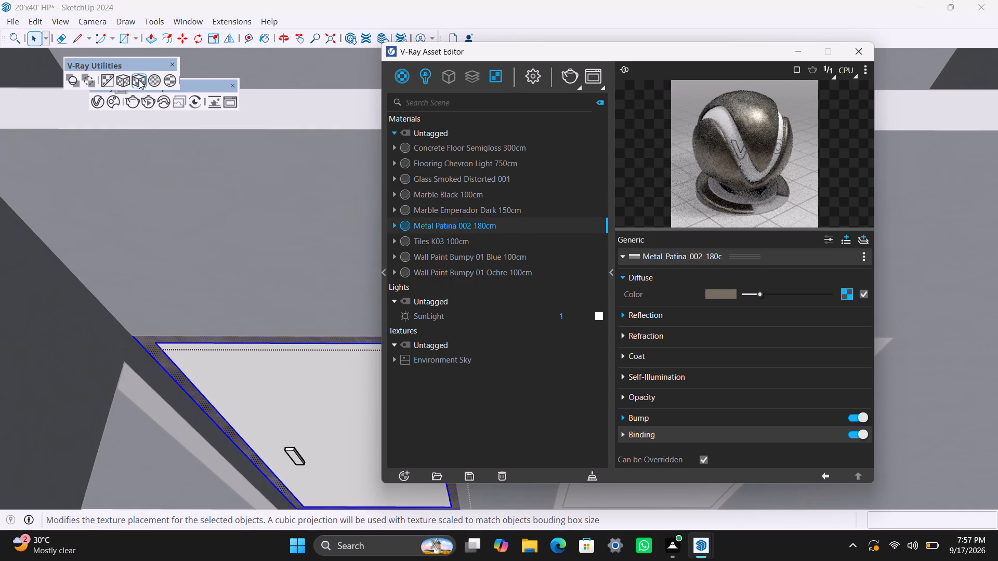
pyautogui.click(137, 78)
# Apply the Flooring Chevron Light 750cm material to this interior door's panel.
pyautogui.doubleClick(258, 374)
pyautogui.doubleClick(258, 375)
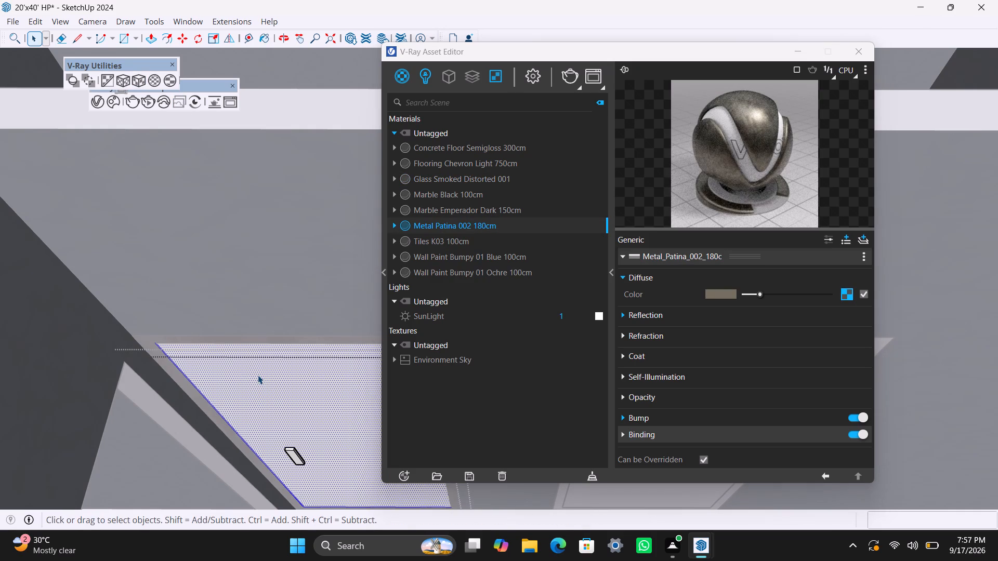
pyautogui.tripleClick(258, 375)
pyautogui.click(258, 375)
pyautogui.click(446, 166)
pyautogui.rightClick(445, 166)
pyautogui.click(498, 196)
pyautogui.scroll(3, 293, 456)
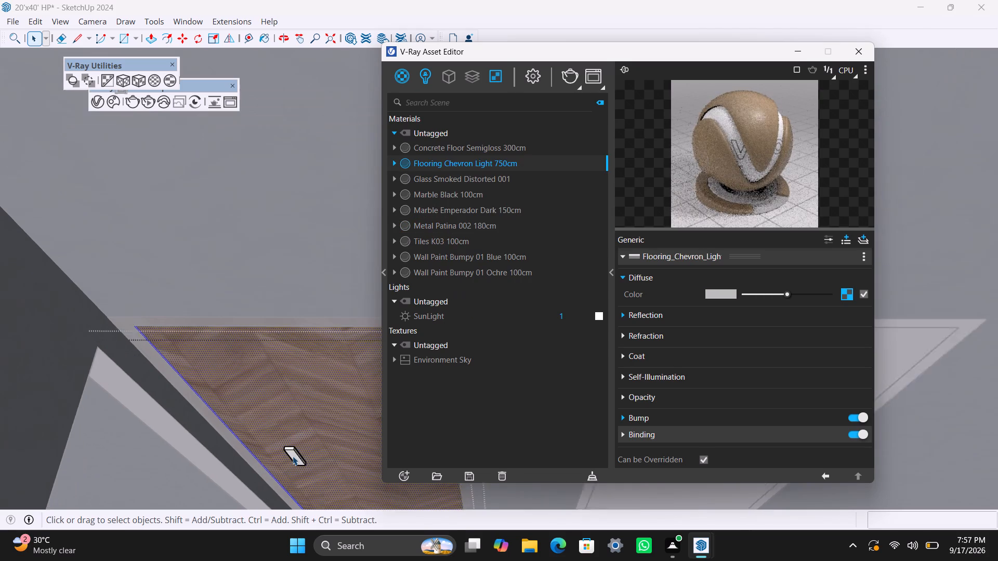
# Apply the Metal Patina 002 180cm material to this interior door's handle.
pyautogui.click(290, 446)
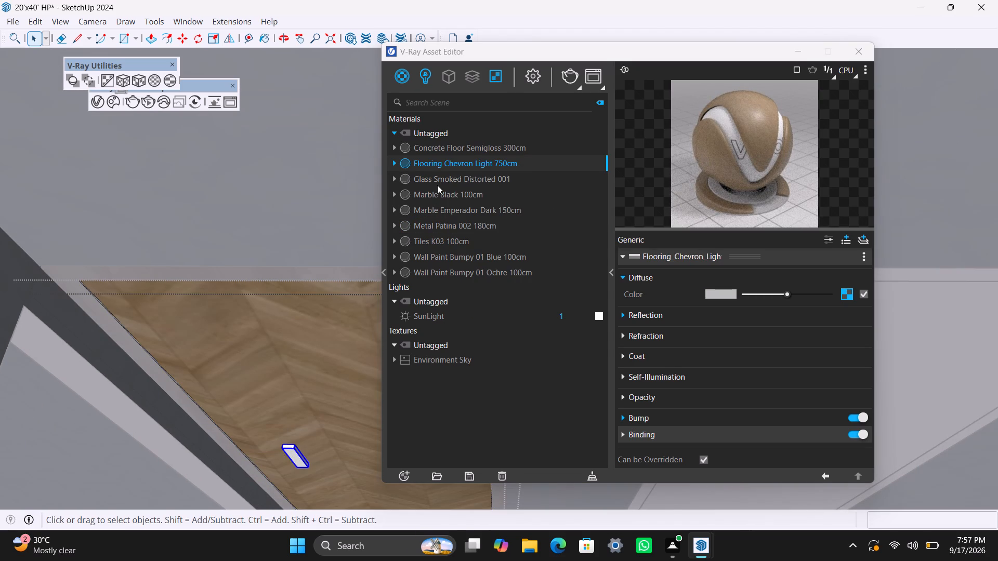
pyautogui.click(444, 196)
pyautogui.rightClick(444, 195)
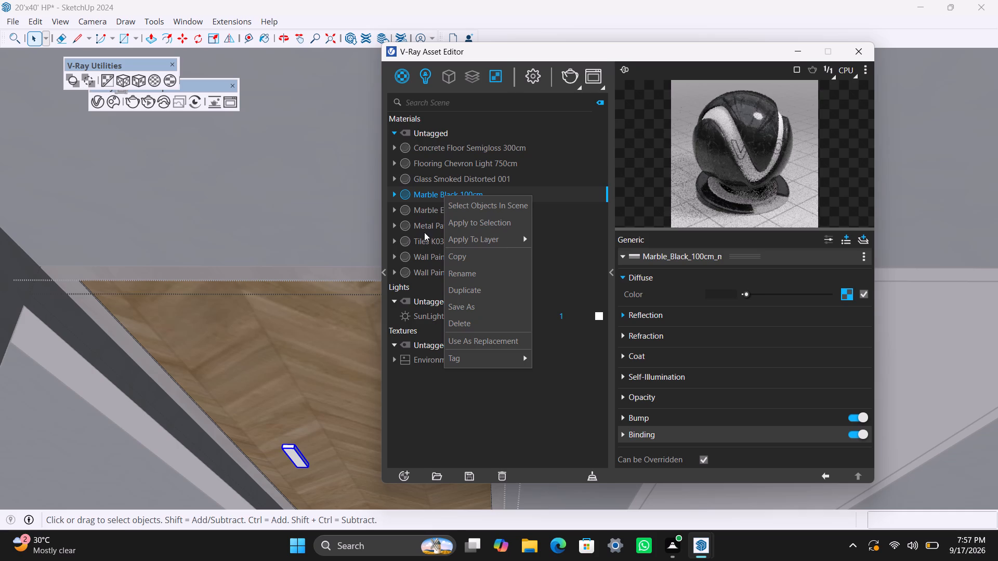
pyautogui.click(426, 228)
pyautogui.rightClick(426, 228)
pyautogui.click(462, 257)
pyautogui.scroll(-5, 221, 386)
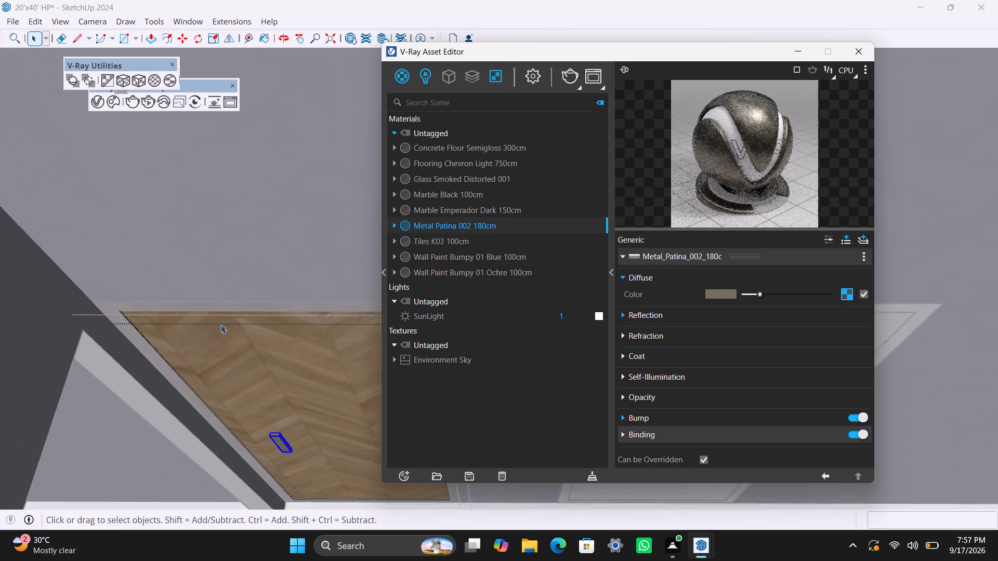
pyautogui.scroll(-11, 221, 325)
# Apply Metal Patina 002 180cm to the frame of the neighbouring unpainted door in the same corridor wall.
pyautogui.click(280, 436)
pyautogui.scroll(-4, 303, 367)
pyautogui.moveTo(264, 364); pyautogui.dragTo(155, 379, button='middle')
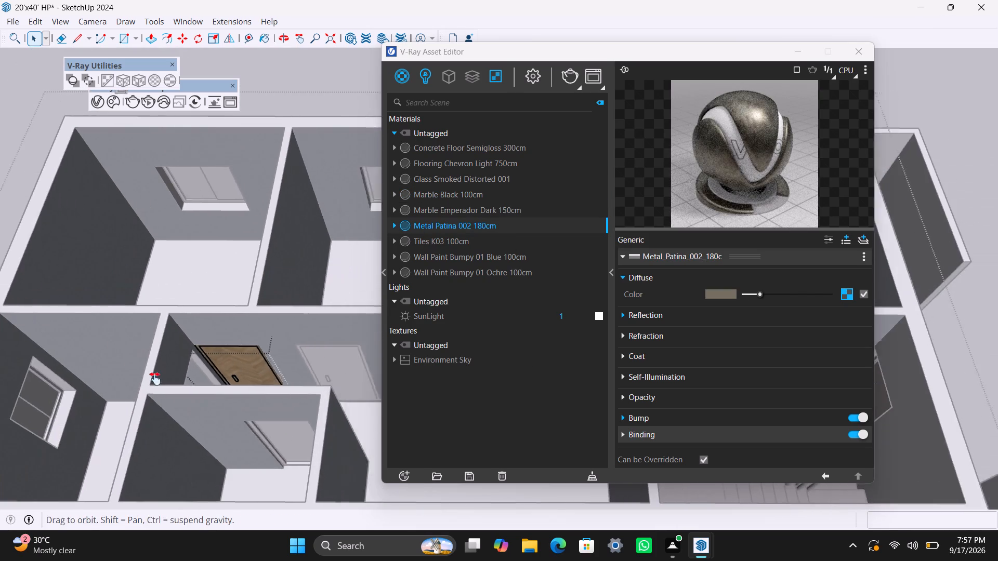
pyautogui.moveTo(155, 379); pyautogui.dragTo(154, 380, button='middle')
pyautogui.scroll(3, 192, 380)
pyautogui.doubleClick(240, 395)
pyautogui.scroll(4, 241, 390)
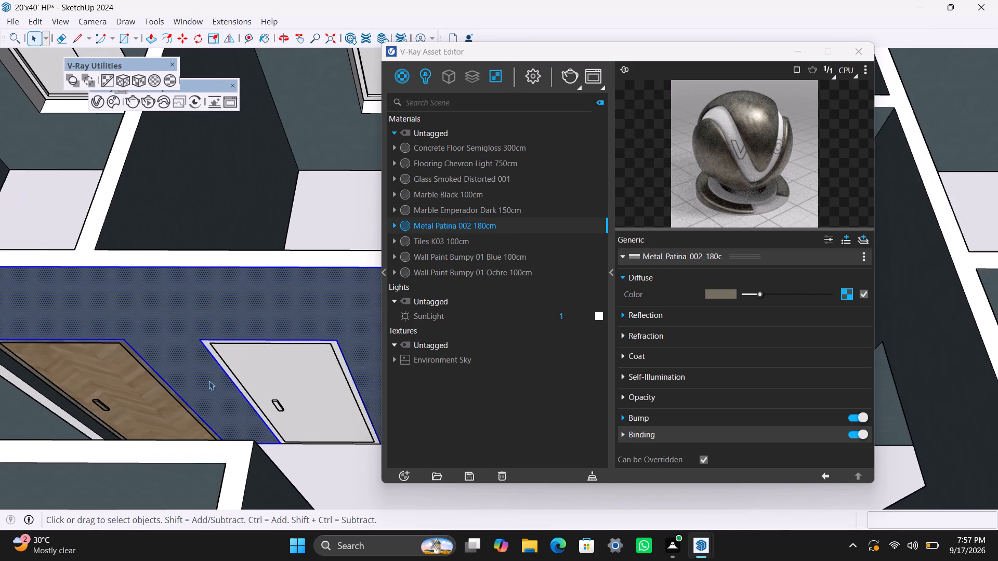
pyautogui.scroll(7, 218, 368)
pyautogui.tripleClick(221, 366)
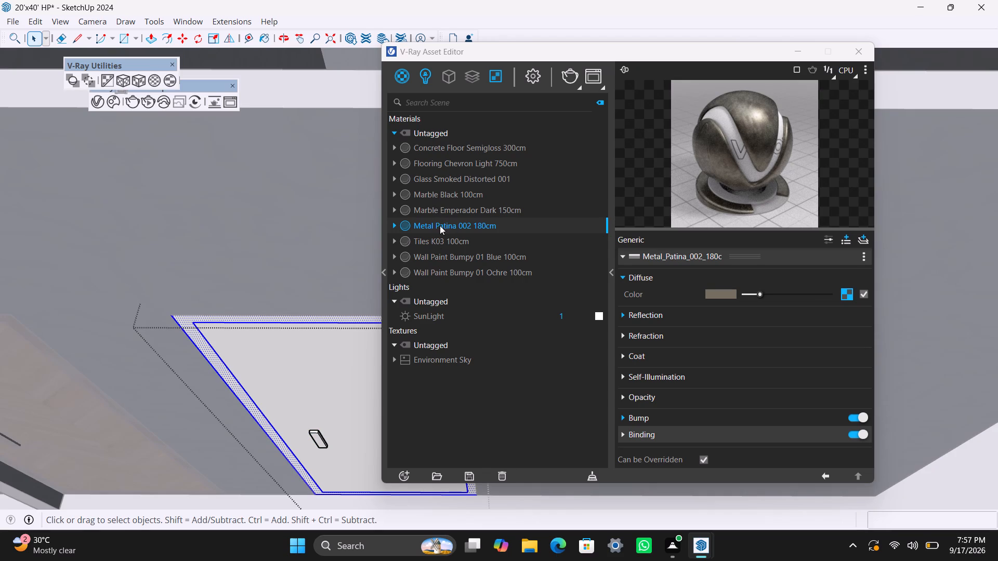
pyautogui.rightClick(440, 225)
pyautogui.click(485, 254)
# Apply the Flooring Chevron Light 750cm material to this second door's panel.
pyautogui.click(297, 357)
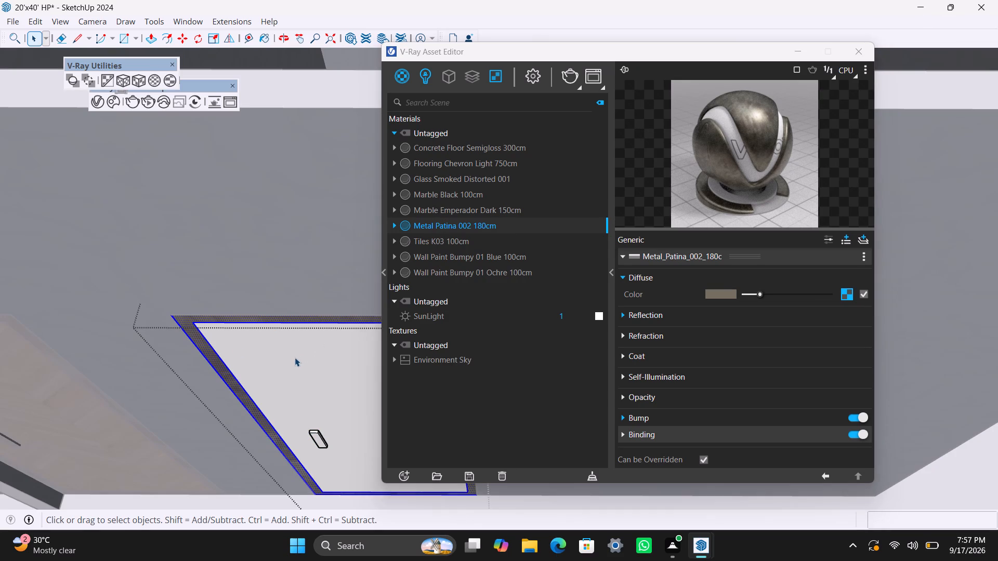
pyautogui.tripleClick(295, 357)
pyautogui.doubleClick(295, 357)
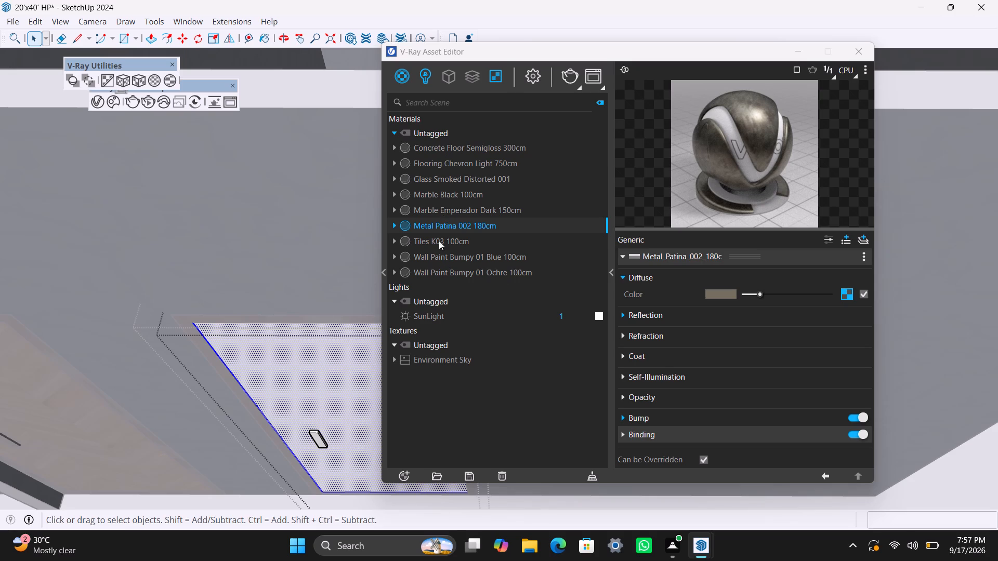
pyautogui.click(437, 161)
pyautogui.rightClick(437, 161)
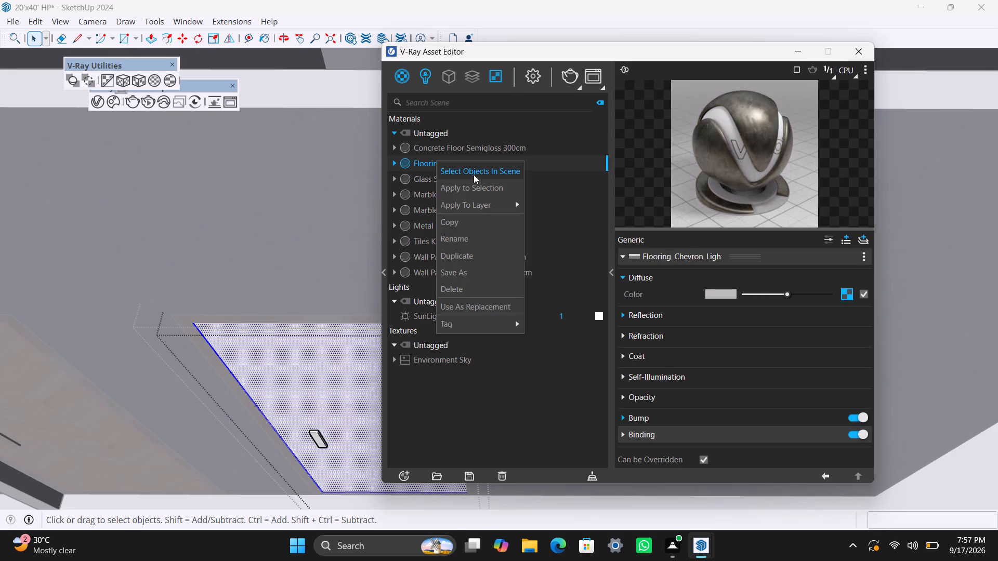
pyautogui.click(475, 186)
# Apply the Metal Patina 002 180cm material to the second door's handle.
pyautogui.scroll(3, 342, 367)
pyautogui.scroll(1, 316, 452)
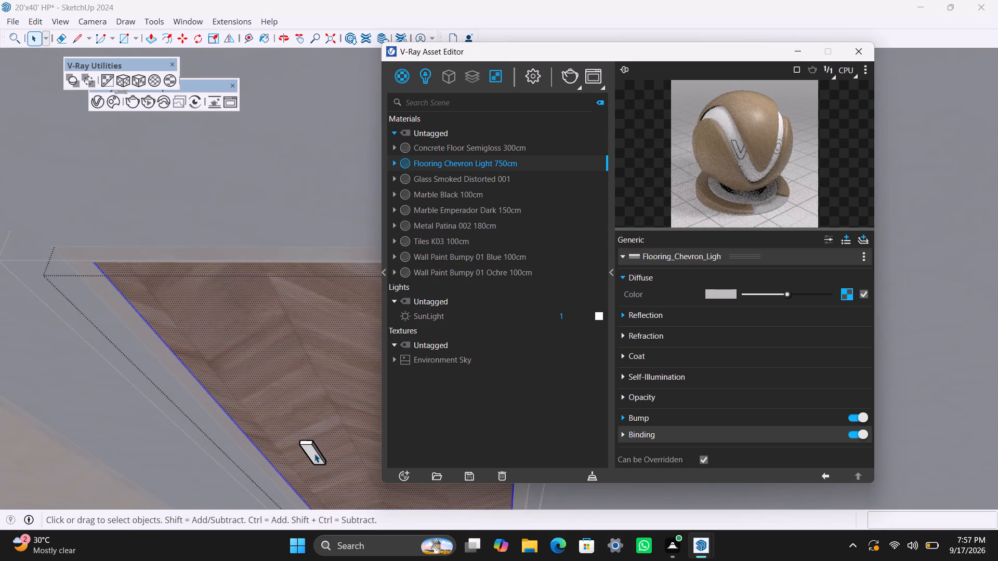
pyautogui.click(313, 452)
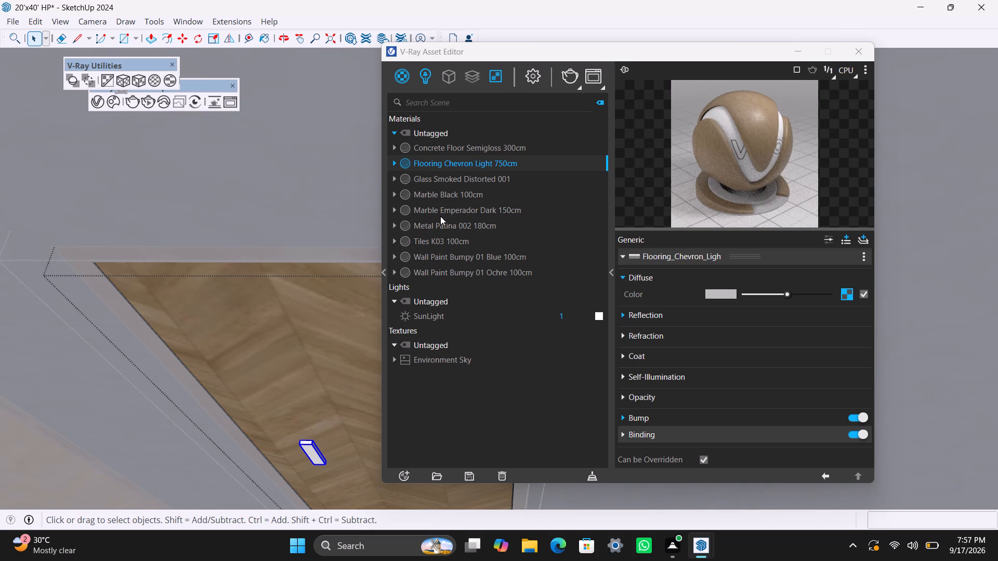
pyautogui.click(440, 225)
pyautogui.rightClick(440, 224)
pyautogui.click(476, 248)
# Leave the door's nested group editing and return to the level of the house.
pyautogui.scroll(-7, 297, 311)
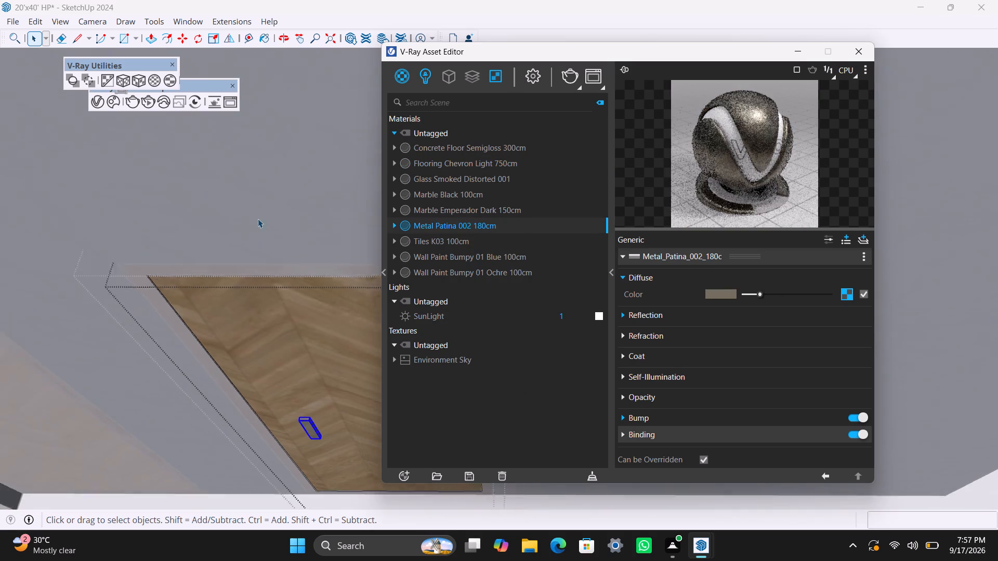
pyautogui.scroll(-5, 258, 219)
pyautogui.moveTo(250, 224); pyautogui.dragTo(254, 484, button='middle')
pyautogui.scroll(-5, 237, 310)
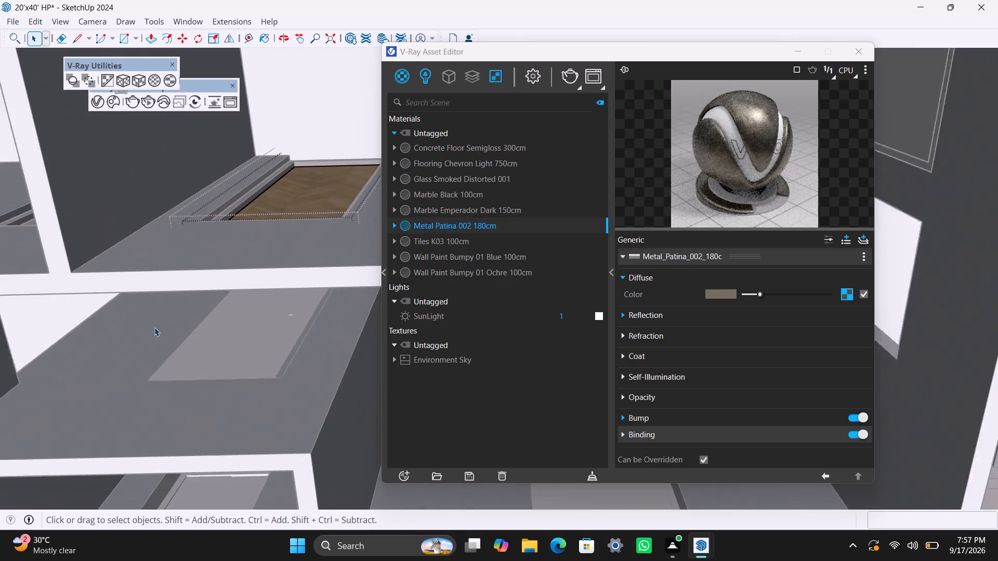
pyautogui.moveTo(179, 325); pyautogui.dragTo(314, 331, button='middle')
pyautogui.click(195, 185)
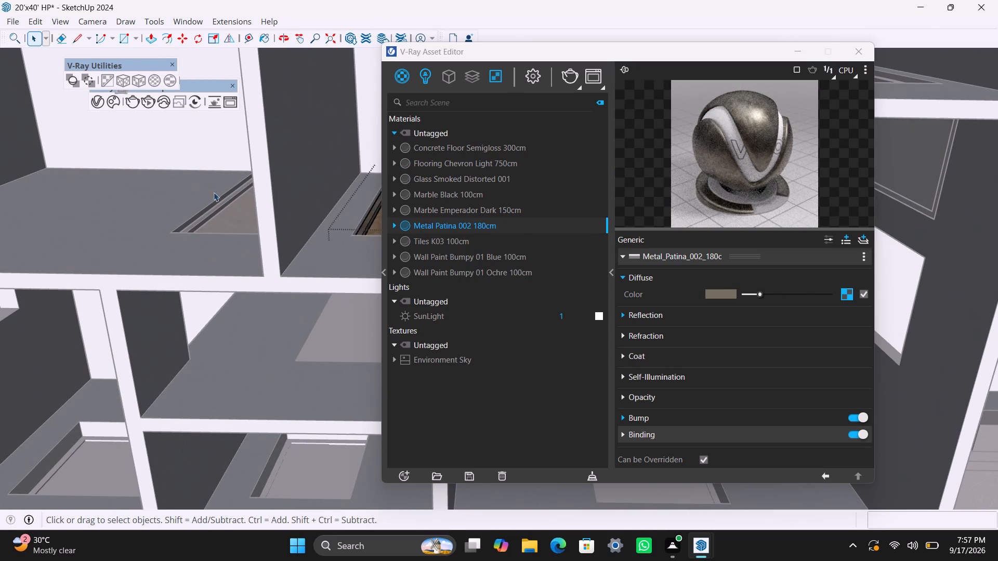
pyautogui.doubleClick(198, 163)
pyautogui.scroll(-3, 262, 292)
pyautogui.moveTo(264, 304); pyautogui.dragTo(278, 81, button='middle')
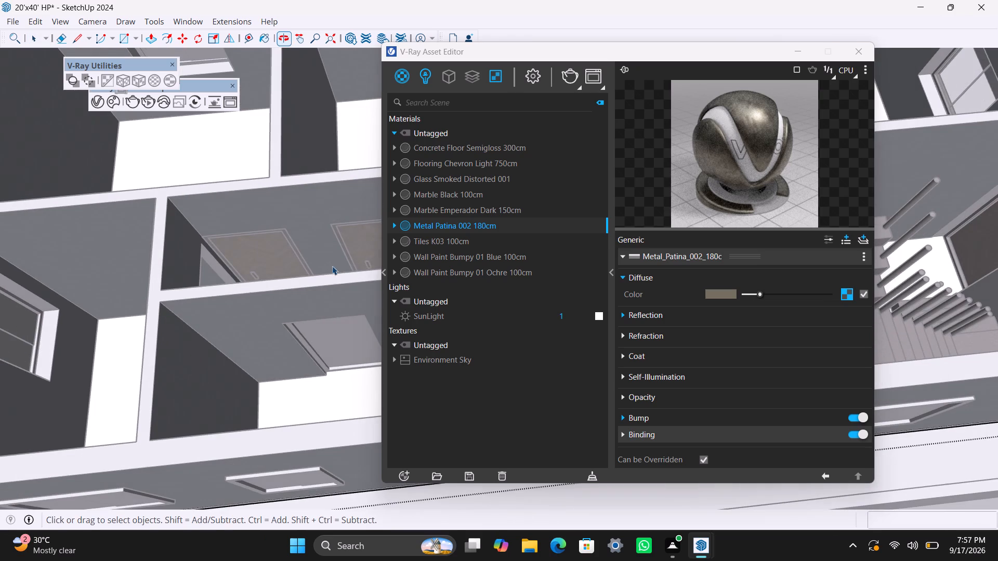
pyautogui.doubleClick(319, 381)
pyautogui.scroll(-11, 318, 342)
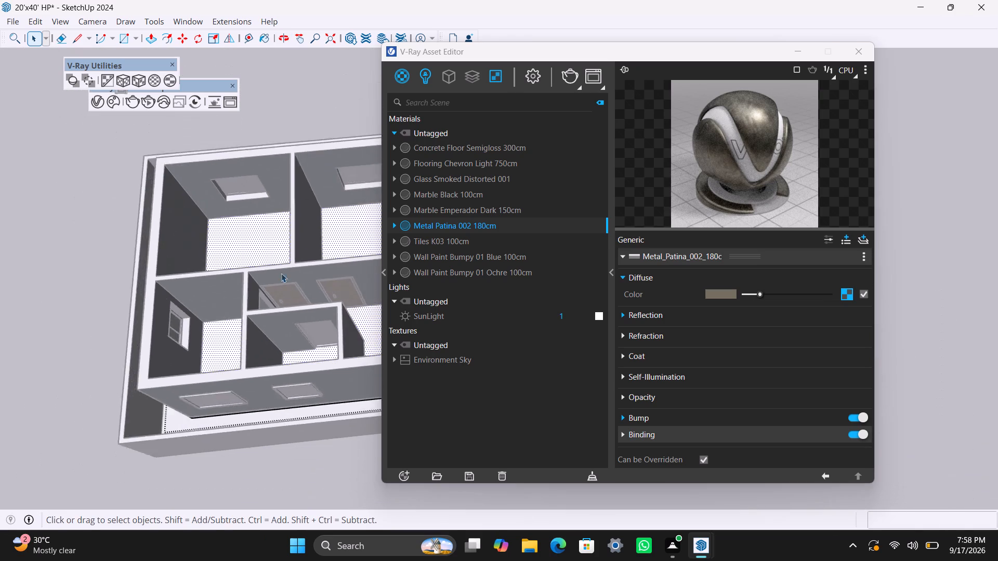
pyautogui.scroll(-5, 281, 273)
pyautogui.doubleClick(112, 247)
# Examine the house from all sides to find interior doors that still lack materials.
pyautogui.scroll(5, 307, 317)
pyautogui.moveTo(323, 305); pyautogui.dragTo(91, 270, button='middle')
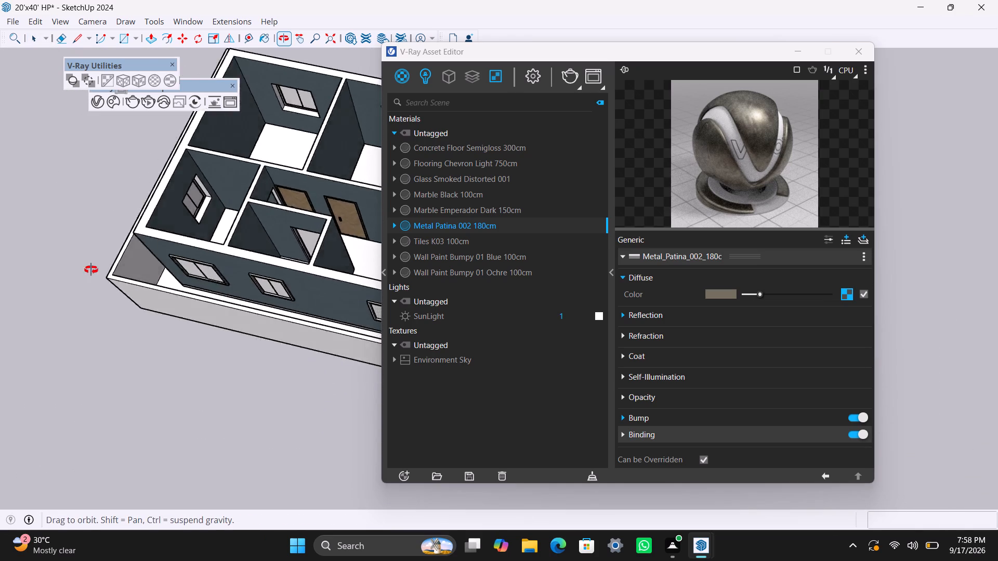
pyautogui.moveTo(91, 270); pyautogui.dragTo(90, 274, button='middle')
pyautogui.scroll(-5, 189, 285)
pyautogui.keyDown('shift'); pyautogui.moveTo(221, 353); pyautogui.dragTo(65, 412, button='middle'); pyautogui.keyUp('shift')
pyautogui.scroll(4, 189, 379)
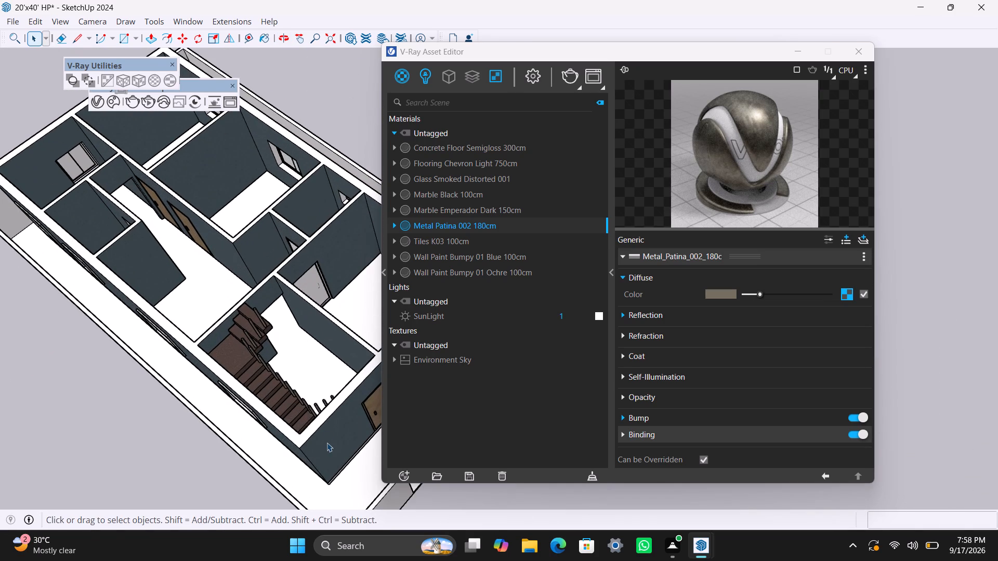
pyautogui.moveTo(328, 437); pyautogui.dragTo(327, 429, button='middle')
pyautogui.moveTo(322, 356); pyautogui.dragTo(372, 431, button='middle')
pyautogui.scroll(4, 253, 381)
pyautogui.keyDown('shift'); pyautogui.moveTo(278, 336); pyautogui.dragTo(172, 272, button='middle'); pyautogui.keyUp('shift')
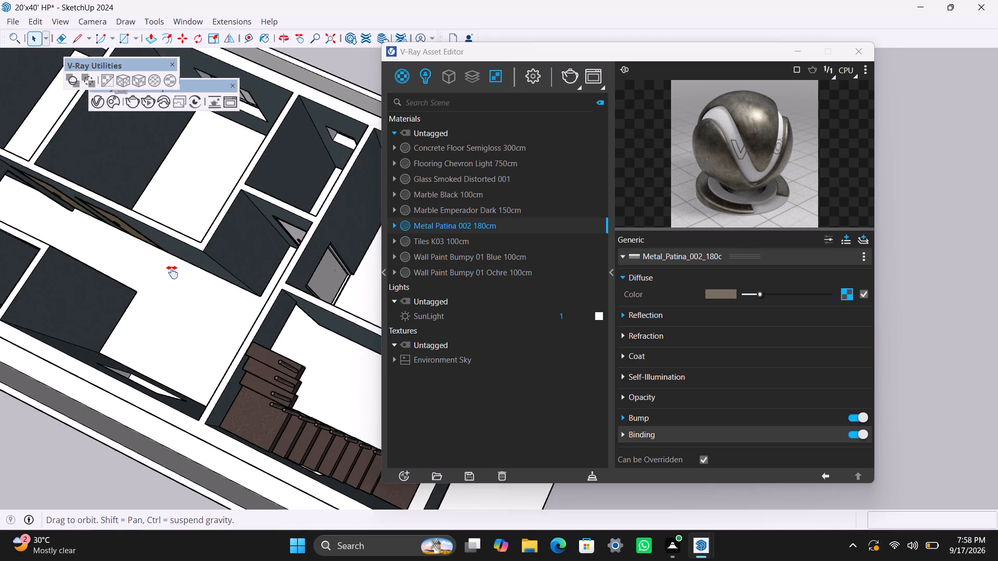
pyautogui.keyDown('shift'); pyautogui.moveTo(172, 272); pyautogui.dragTo(139, 259, button='middle'); pyautogui.keyUp('shift')
pyautogui.scroll(3, 289, 340)
pyautogui.moveTo(299, 399); pyautogui.dragTo(450, 402, button='middle')
pyautogui.scroll(-8, 266, 358)
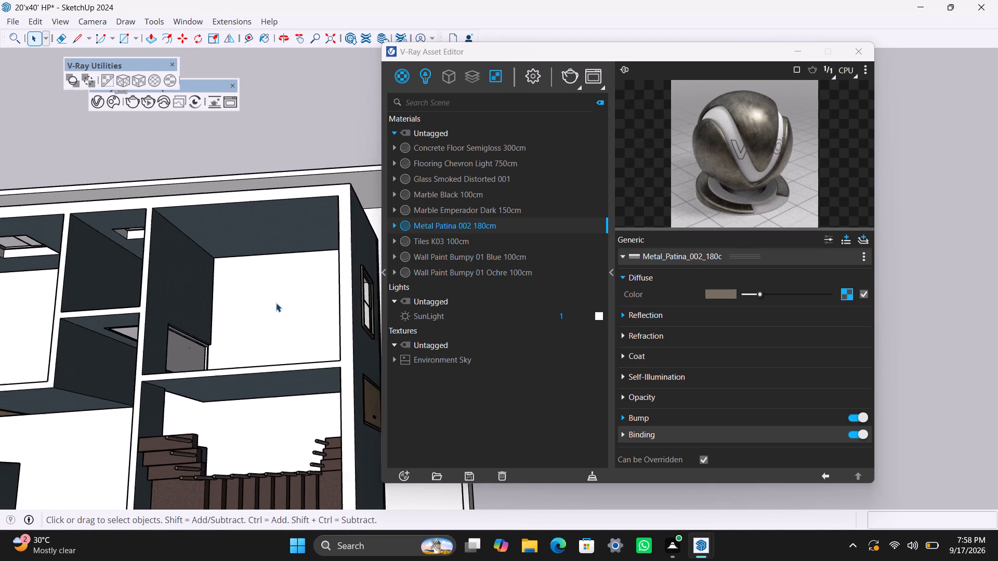
pyautogui.scroll(-4, 276, 303)
pyautogui.moveTo(231, 369); pyautogui.dragTo(368, 306, button='middle')
pyautogui.scroll(2, 306, 412)
pyautogui.keyDown('shift'); pyautogui.moveTo(272, 408); pyautogui.dragTo(195, 324, button='middle'); pyautogui.keyUp('shift')
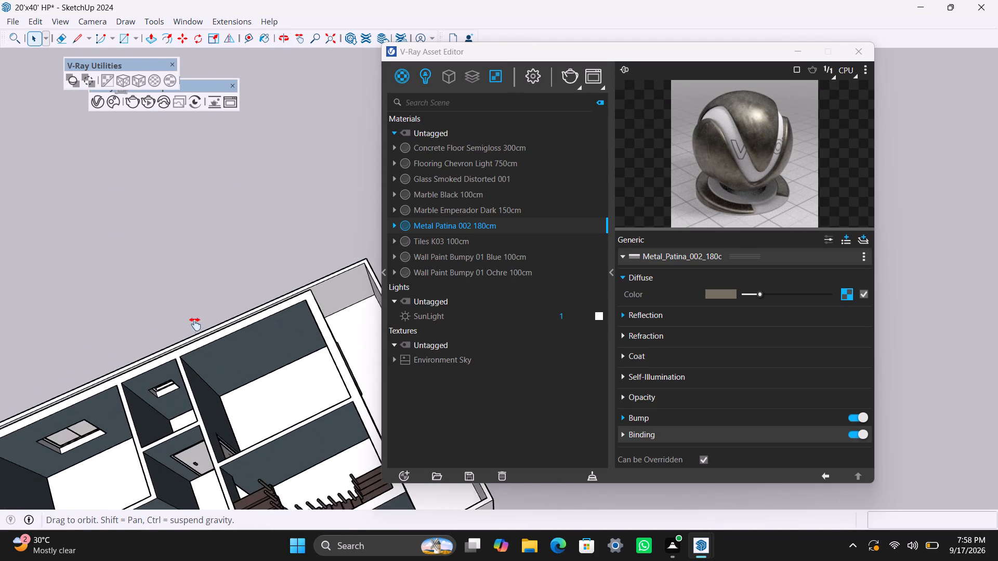
pyautogui.keyDown('shift'); pyautogui.moveTo(195, 324); pyautogui.dragTo(193, 321, button='middle'); pyautogui.keyUp('shift')
pyautogui.scroll(3, 225, 405)
pyautogui.moveTo(286, 382); pyautogui.dragTo(259, 392, button='middle')
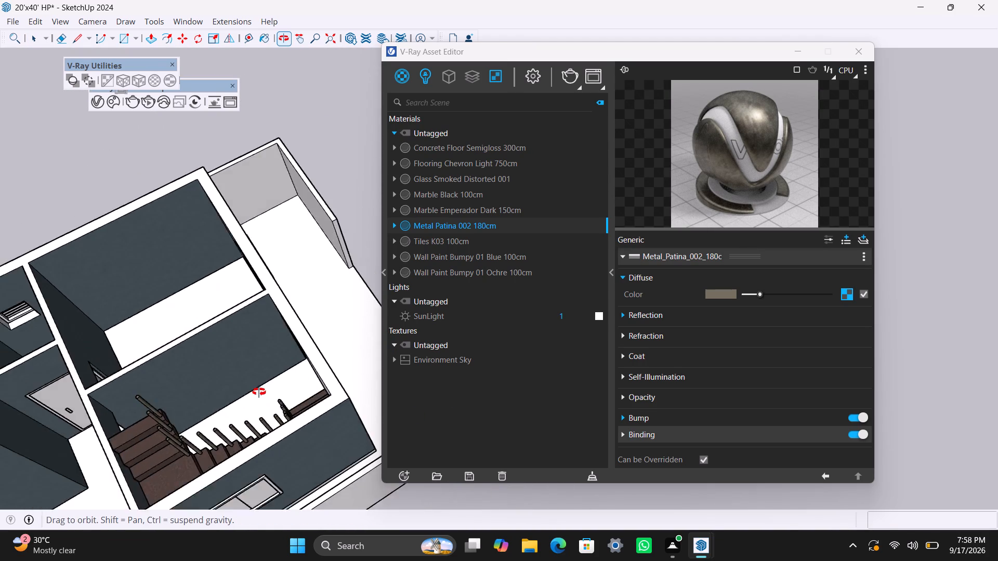
pyautogui.moveTo(259, 392); pyautogui.dragTo(219, 390, button='middle')
pyautogui.scroll(-5, 237, 257)
pyautogui.keyDown('shift'); pyautogui.moveTo(239, 268); pyautogui.dragTo(393, 302, button='middle'); pyautogui.keyUp('shift')
pyautogui.scroll(4, 209, 290)
pyautogui.moveTo(262, 375); pyautogui.dragTo(264, 419, button='middle')
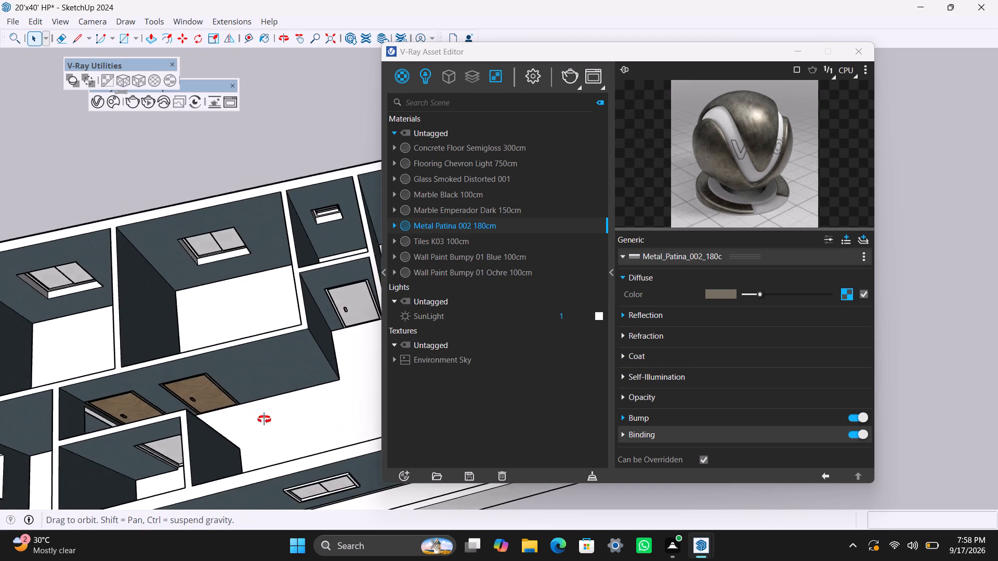
pyautogui.moveTo(264, 419); pyautogui.dragTo(0, 288, button='middle')
pyautogui.scroll(-6, 234, 256)
pyautogui.moveTo(266, 299); pyautogui.dragTo(80, 252, button='middle')
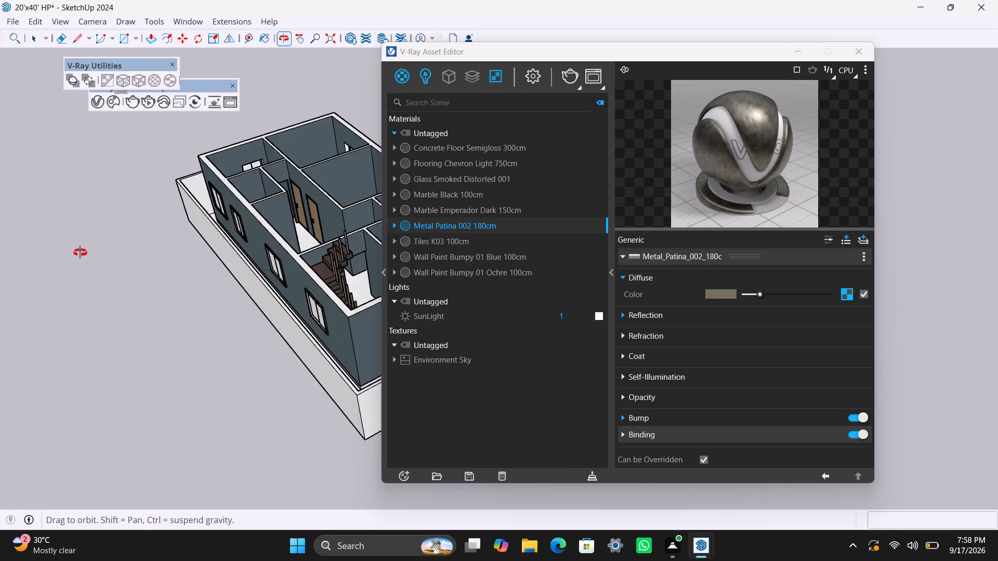
pyautogui.moveTo(80, 252); pyautogui.dragTo(53, 235, button='middle')
pyautogui.scroll(-5, 293, 287)
pyautogui.moveTo(277, 348); pyautogui.dragTo(128, 418, button='middle')
pyautogui.scroll(7, 228, 319)
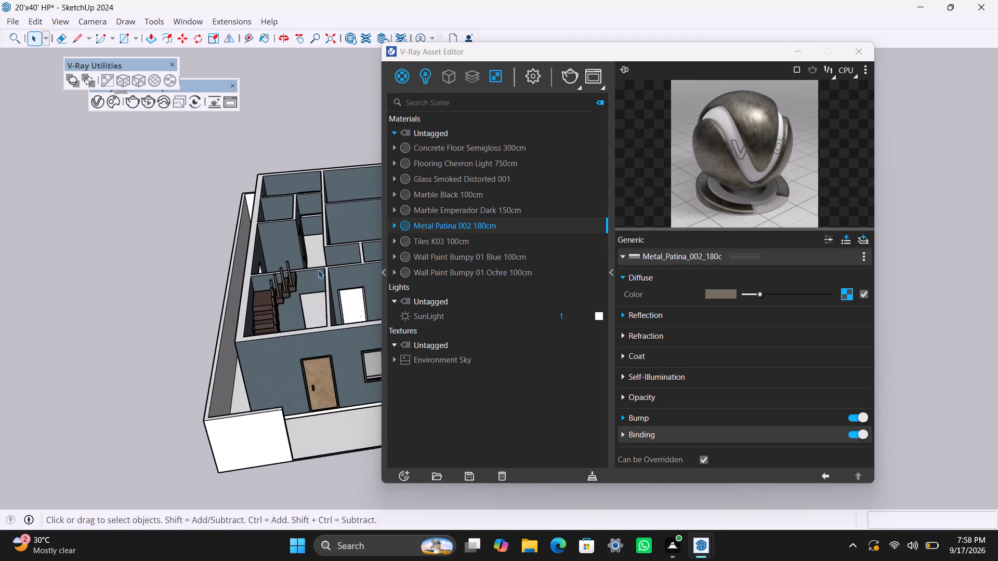
pyautogui.moveTo(325, 317); pyautogui.dragTo(72, 274, button='middle')
pyautogui.scroll(-5, 272, 291)
pyautogui.keyDown('shift'); pyautogui.moveTo(320, 306); pyautogui.dragTo(49, 443, button='middle'); pyautogui.keyUp('shift')
pyautogui.scroll(1, 165, 375)
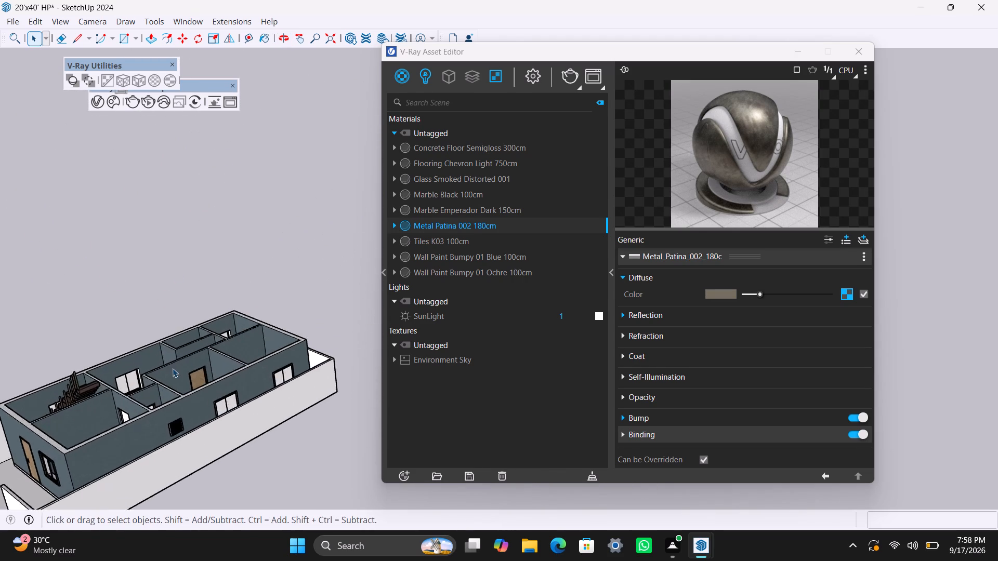
pyautogui.scroll(6, 173, 368)
pyautogui.moveTo(224, 353); pyautogui.dragTo(45, 421, button='middle')
pyautogui.scroll(3, 200, 265)
pyautogui.moveTo(295, 264); pyautogui.dragTo(300, 287, button='middle')
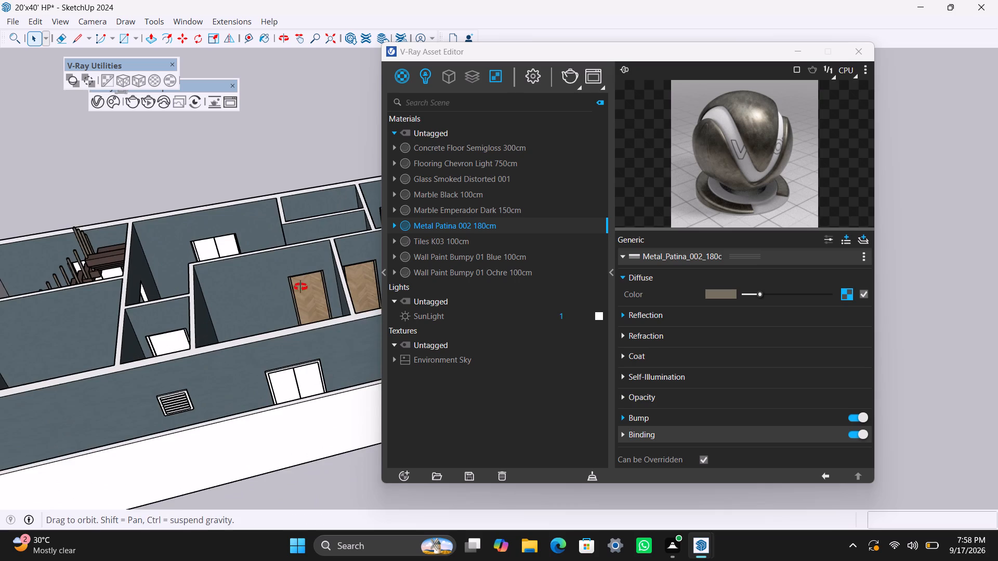
pyautogui.moveTo(300, 287); pyautogui.dragTo(238, 425, button='middle')
pyautogui.scroll(4, 260, 239)
pyautogui.moveTo(346, 201); pyautogui.dragTo(270, 365, button='middle')
pyautogui.scroll(3, 283, 372)
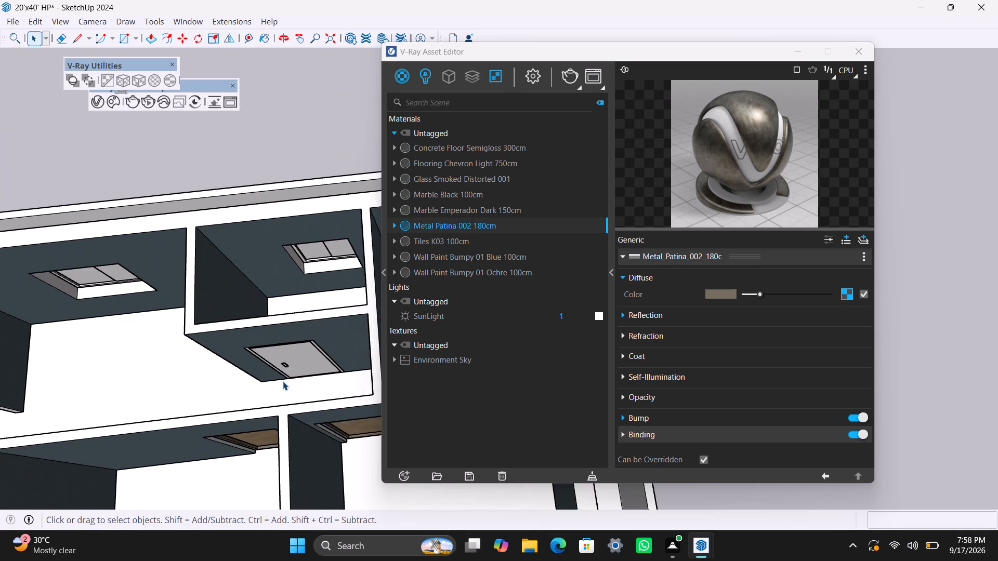
# Apply Metal Patina 002 180cm to another unpainted interior door's frame, with a cubic projection scaled to its bounding box.
pyautogui.scroll(10, 283, 381)
pyautogui.moveTo(206, 357); pyautogui.dragTo(196, 306, button='middle')
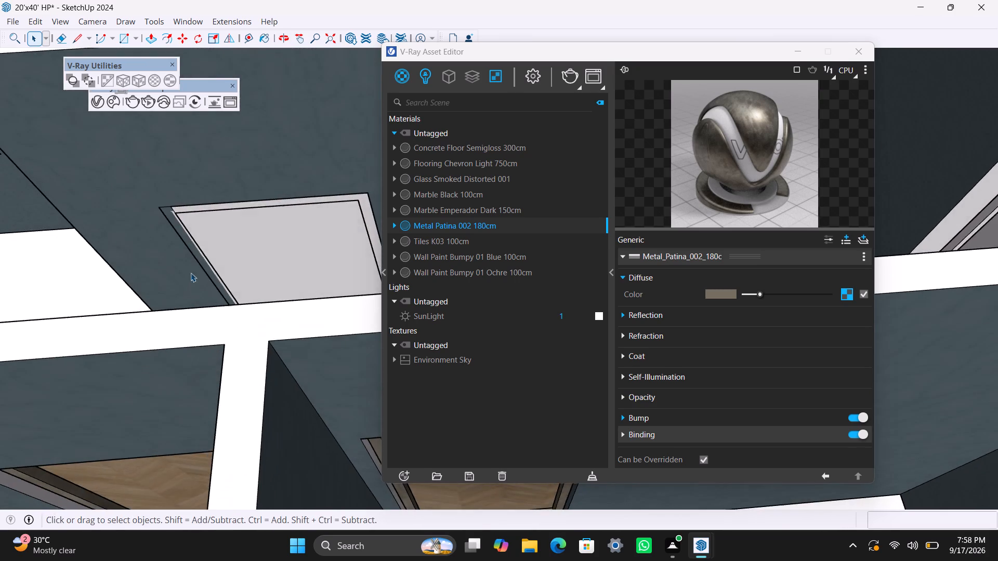
pyautogui.scroll(5, 195, 260)
pyautogui.doubleClick(185, 231)
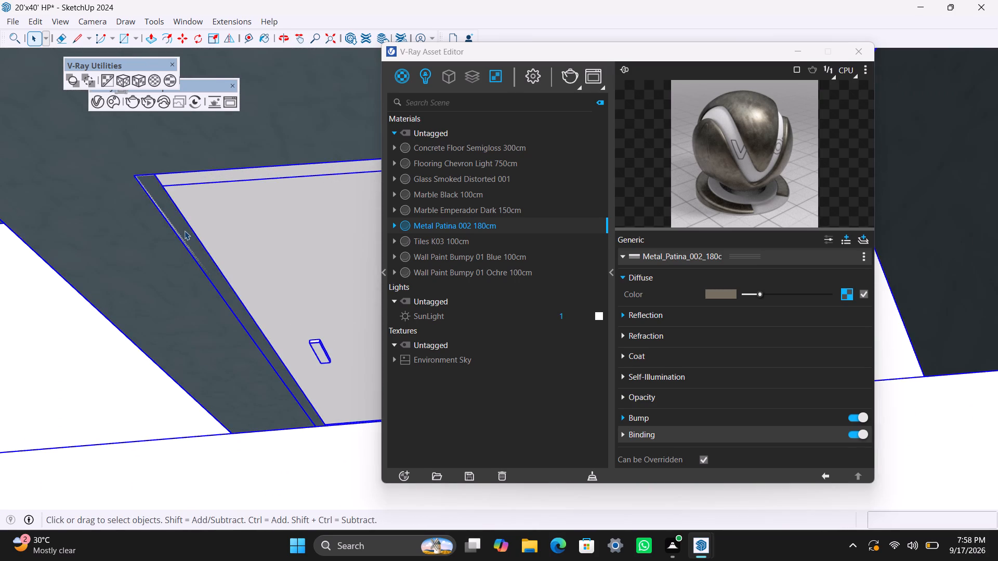
pyautogui.doubleClick(185, 232)
pyautogui.doubleClick(185, 234)
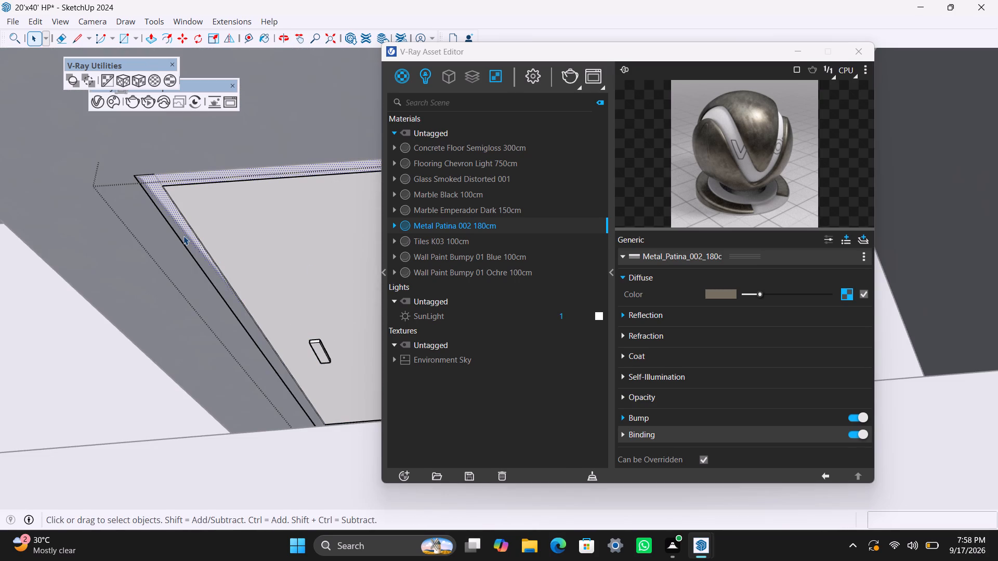
pyautogui.tripleClick(204, 254)
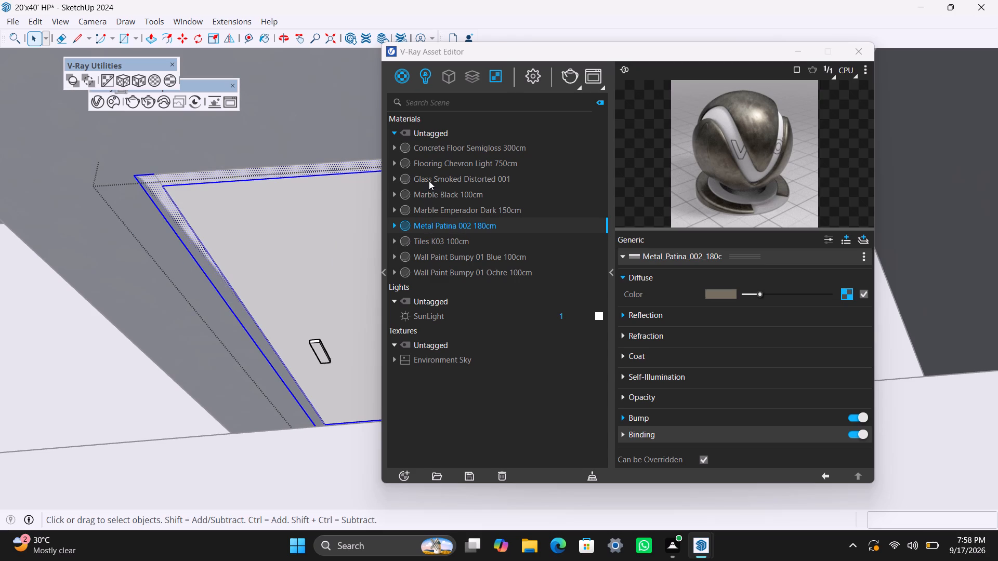
pyautogui.click(437, 164)
pyautogui.click(442, 225)
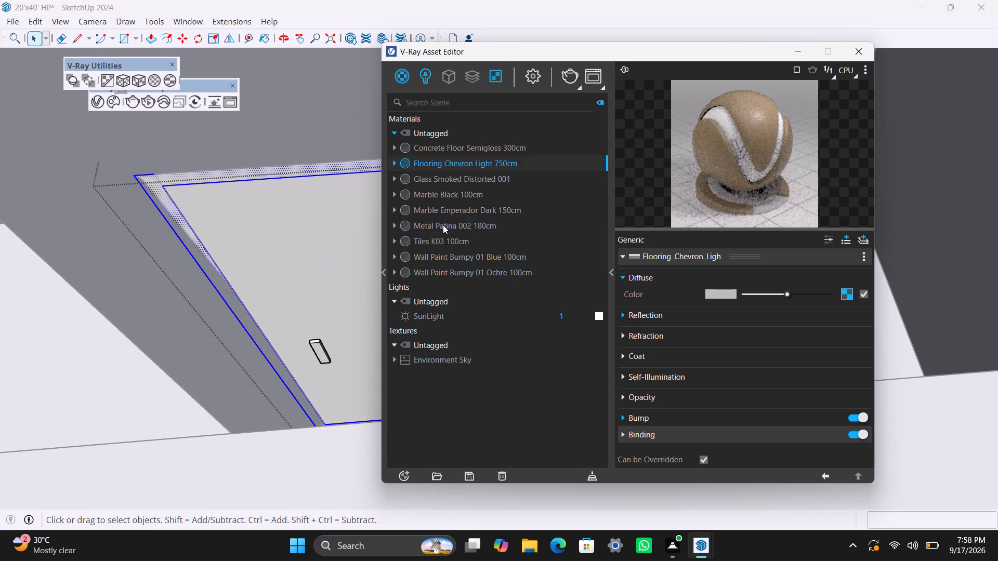
pyautogui.rightClick(443, 225)
pyautogui.click(456, 245)
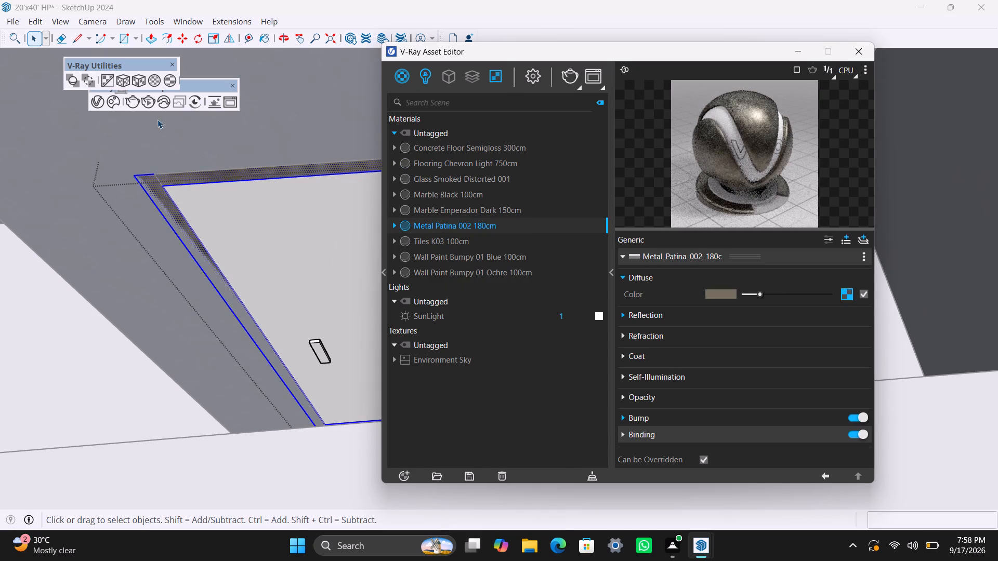
pyautogui.click(139, 77)
# Apply the Flooring Chevron Light 750cm material to the panel of the interior door whose frame is already patina metal.
pyautogui.doubleClick(277, 215)
pyautogui.tripleClick(278, 215)
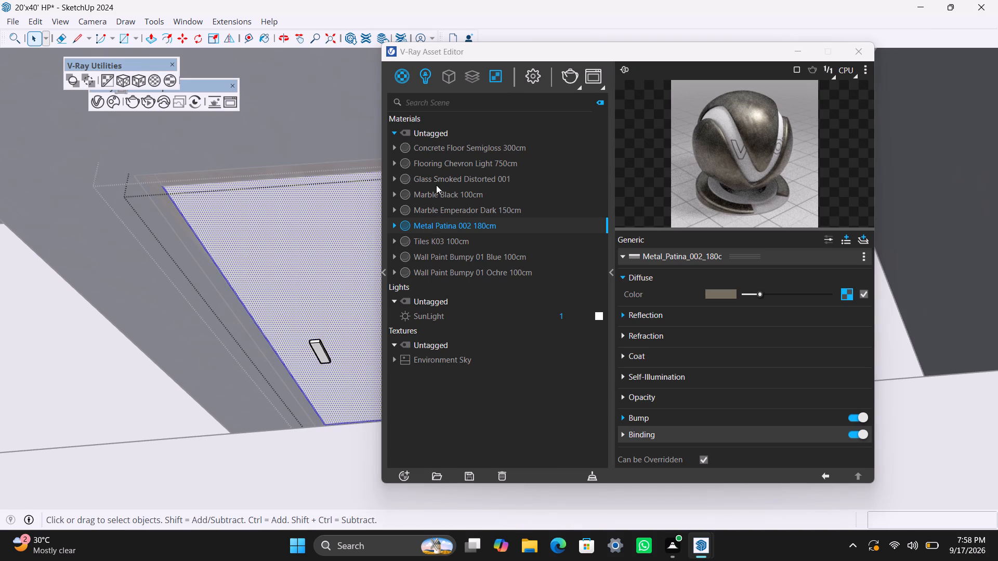
pyautogui.click(438, 164)
pyautogui.rightClick(438, 164)
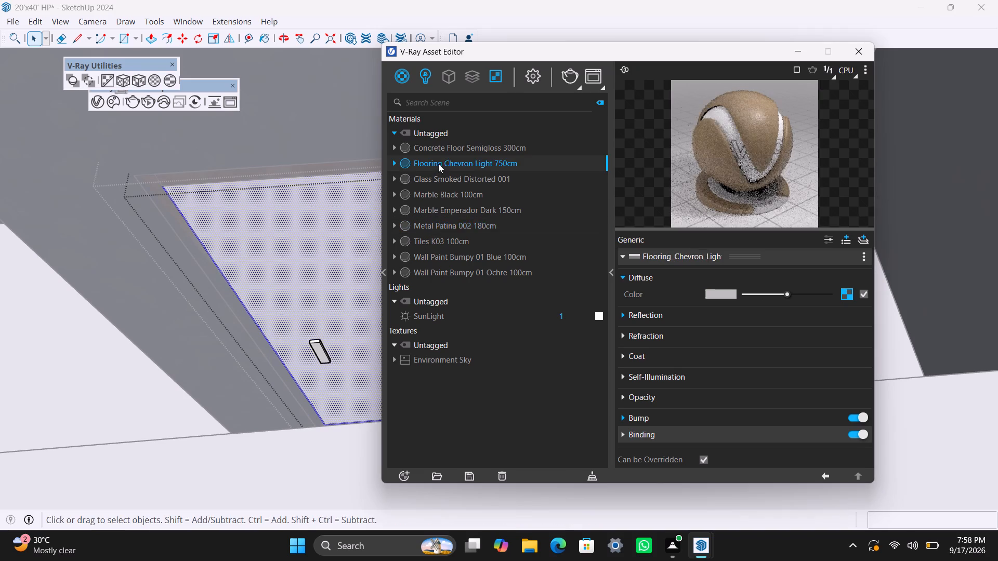
pyautogui.click(477, 190)
# Apply Metal Patina 002 180cm to that door's handle and leave the door's nested group editing.
pyautogui.click(320, 349)
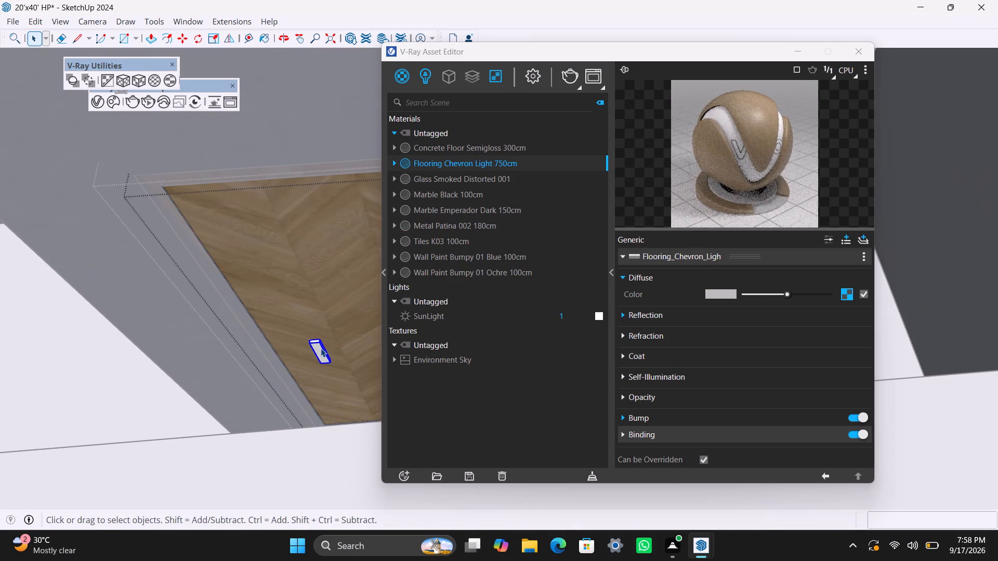
pyautogui.click(443, 228)
pyautogui.rightClick(443, 229)
pyautogui.click(474, 253)
pyautogui.scroll(-12, 252, 225)
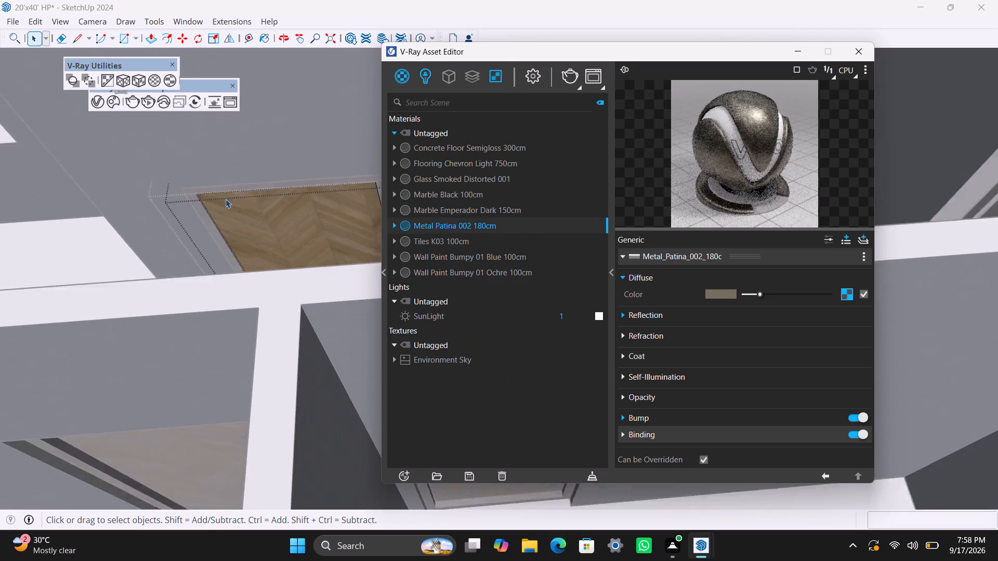
pyautogui.moveTo(252, 197); pyautogui.dragTo(237, 398, button='middle')
pyautogui.click(337, 355)
pyautogui.doubleClick(327, 348)
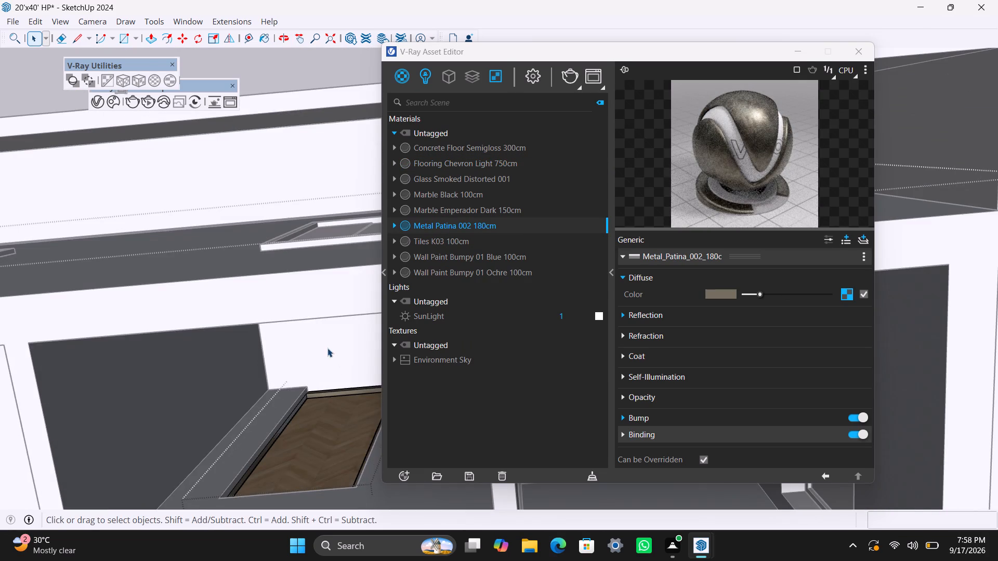
# Examine the house from above to find interior doors that still lack materials.
pyautogui.scroll(-5, 314, 362)
pyautogui.moveTo(320, 415); pyautogui.dragTo(264, 212, button='middle')
pyautogui.scroll(-6, 249, 256)
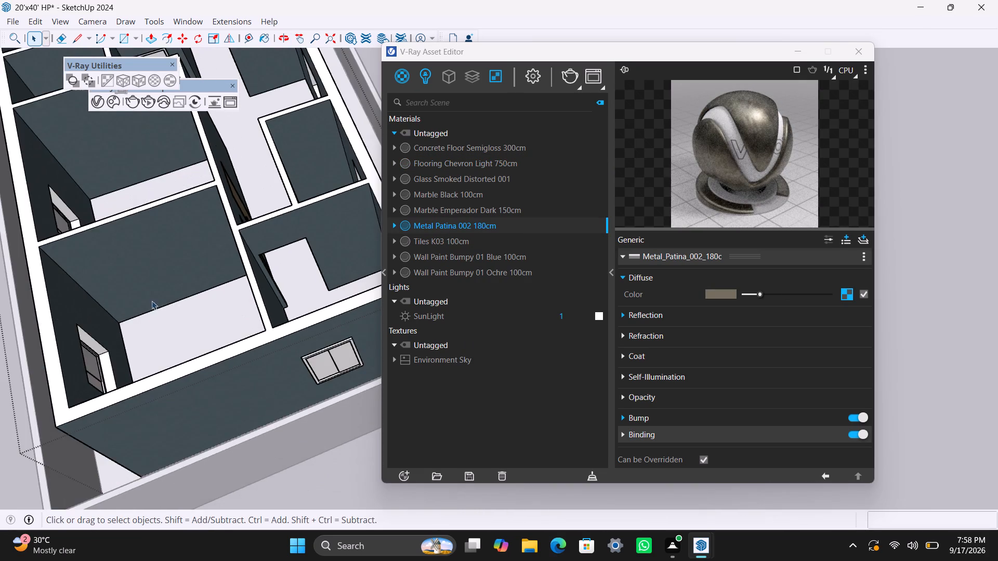
pyautogui.scroll(-6, 205, 255)
pyautogui.moveTo(199, 294); pyautogui.dragTo(0, 237, button='middle')
pyautogui.scroll(-6, 165, 222)
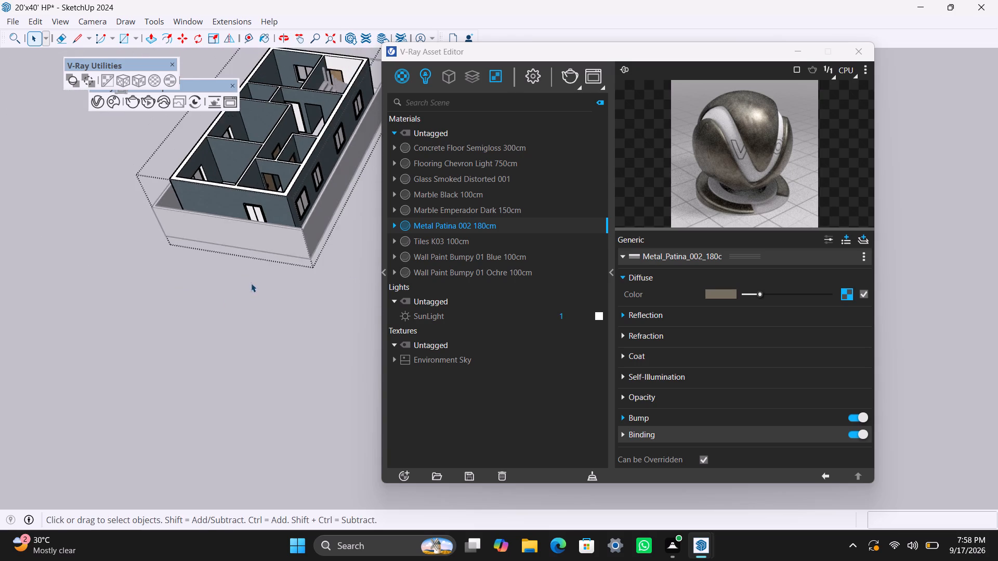
pyautogui.keyDown('shift'); pyautogui.moveTo(253, 275); pyautogui.dragTo(88, 343, button='middle'); pyautogui.keyUp('shift')
pyautogui.scroll(4, 173, 208)
pyautogui.moveTo(156, 185); pyautogui.dragTo(221, 264, button='middle')
pyautogui.scroll(1, 114, 271)
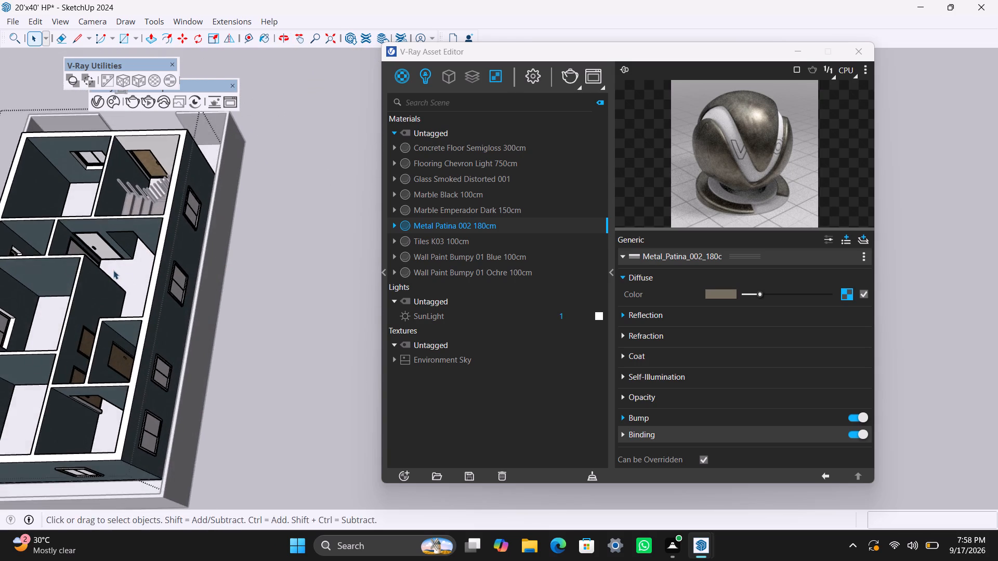
# Apply Metal Patina 002 180cm to the frame of the darker of two adjoining unpainted doors in the room beside the staircase room.
pyautogui.scroll(1, 113, 270)
pyautogui.keyDown('shift'); pyautogui.moveTo(111, 269); pyautogui.dragTo(224, 278, button='middle'); pyautogui.keyUp('shift')
pyautogui.scroll(4, 207, 275)
pyautogui.scroll(2, 214, 233)
pyautogui.moveTo(216, 243); pyautogui.dragTo(224, 272, button='middle')
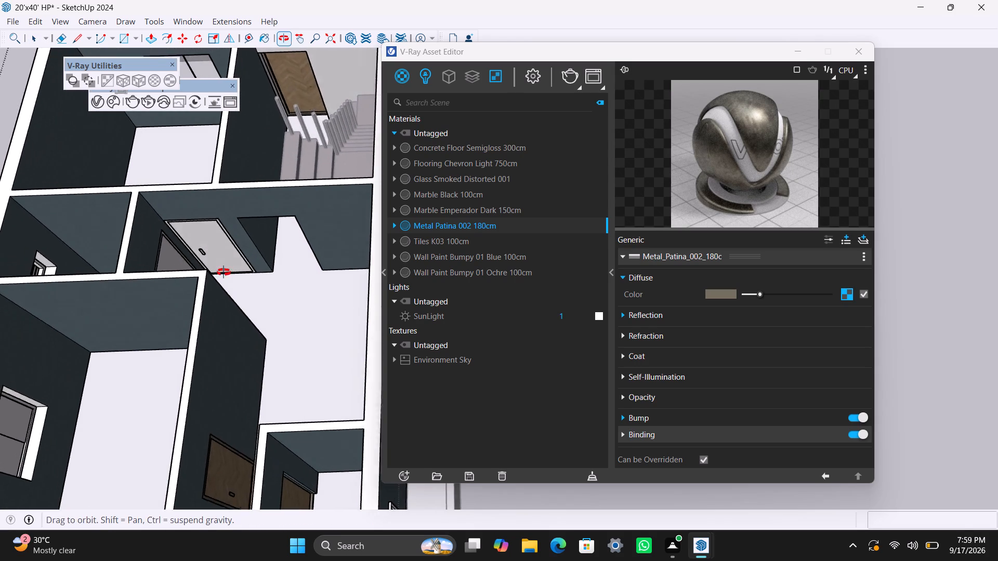
pyautogui.moveTo(224, 272); pyautogui.dragTo(212, 323, button='middle')
pyautogui.scroll(16, 178, 266)
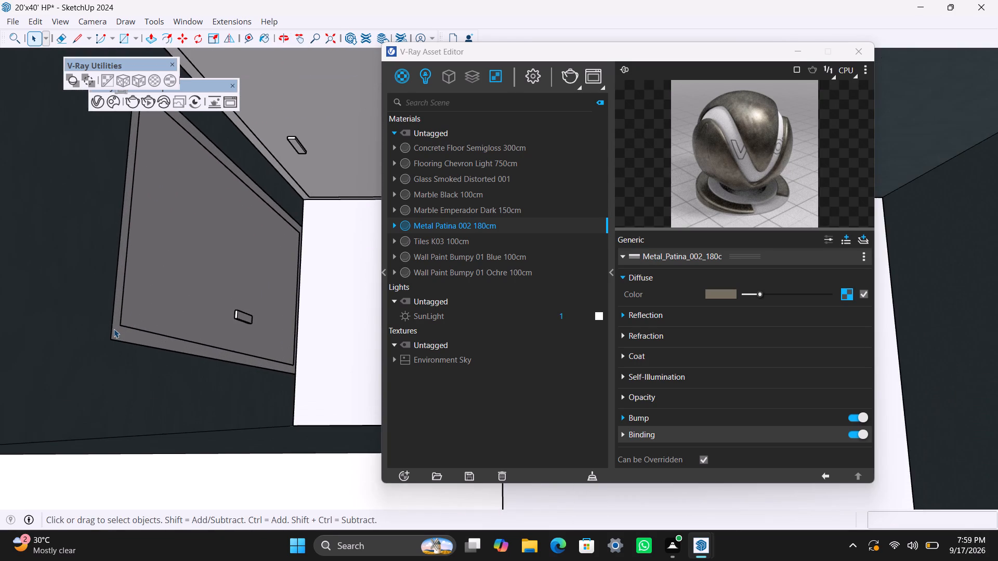
pyautogui.tripleClick(116, 327)
pyautogui.click(116, 326)
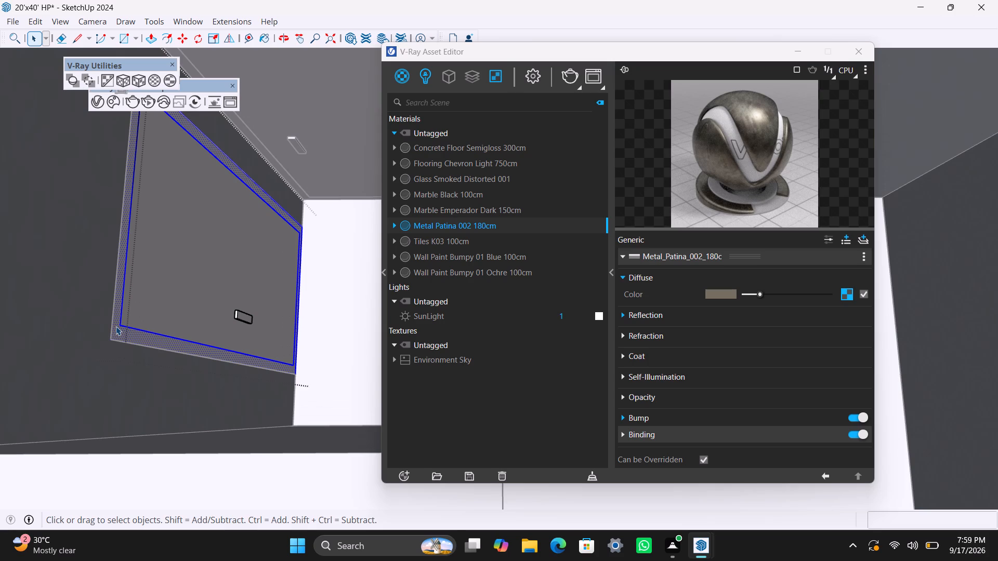
pyautogui.rightClick(431, 228)
pyautogui.click(465, 257)
# Apply the Flooring Chevron Light 750cm material to the panel inside that door's patina frame.
pyautogui.click(188, 198)
pyautogui.doubleClick(185, 199)
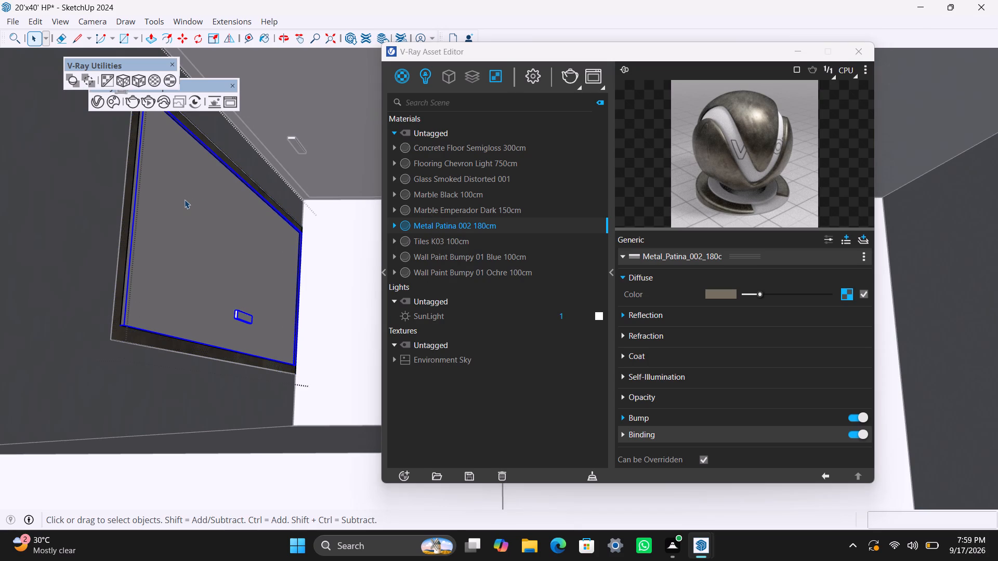
pyautogui.tripleClick(184, 203)
pyautogui.click(183, 206)
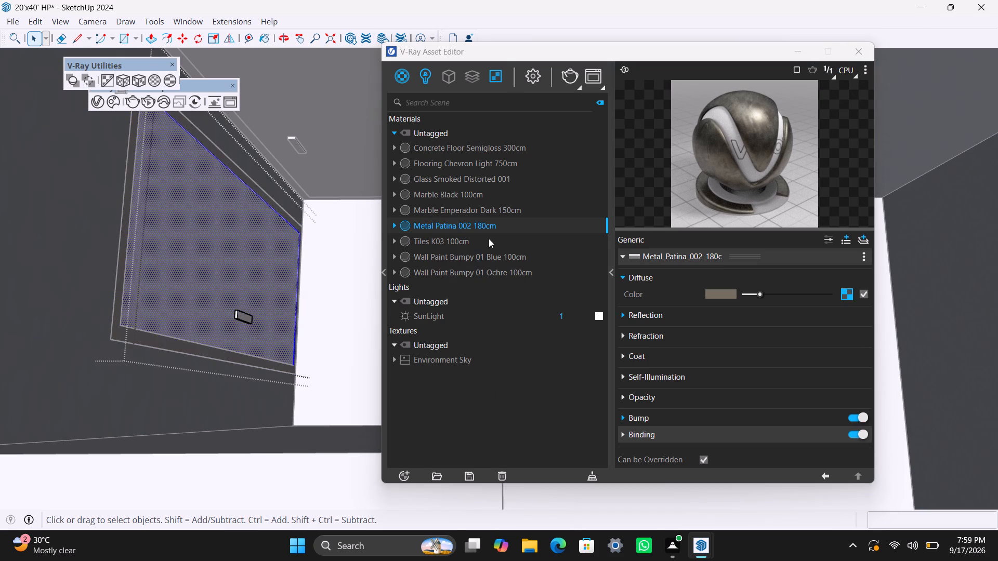
pyautogui.click(425, 168)
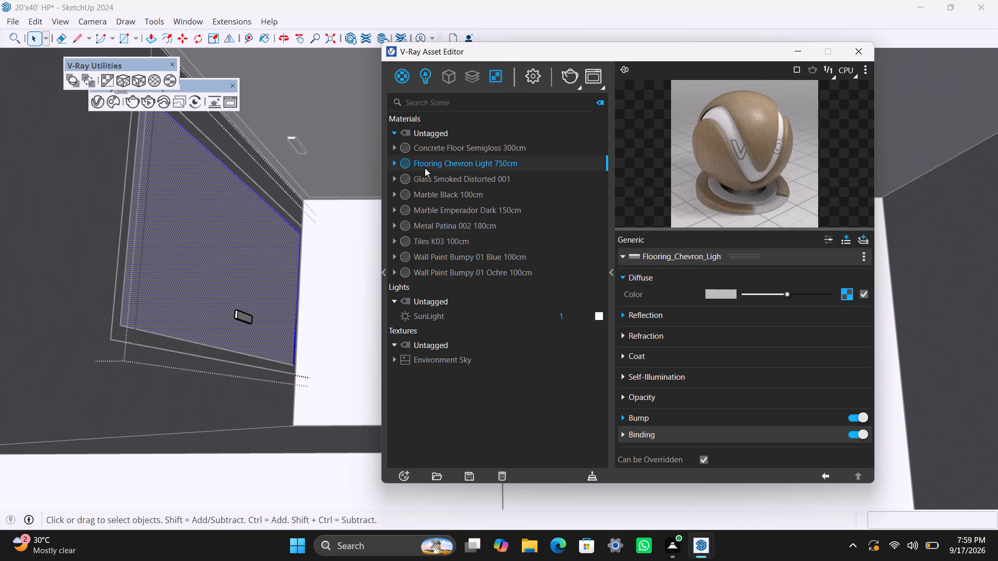
pyautogui.rightClick(425, 168)
pyautogui.click(489, 192)
# Apply Metal Patina 002 180cm to the same door's handle and leave the door's nested group editing.
pyautogui.click(239, 317)
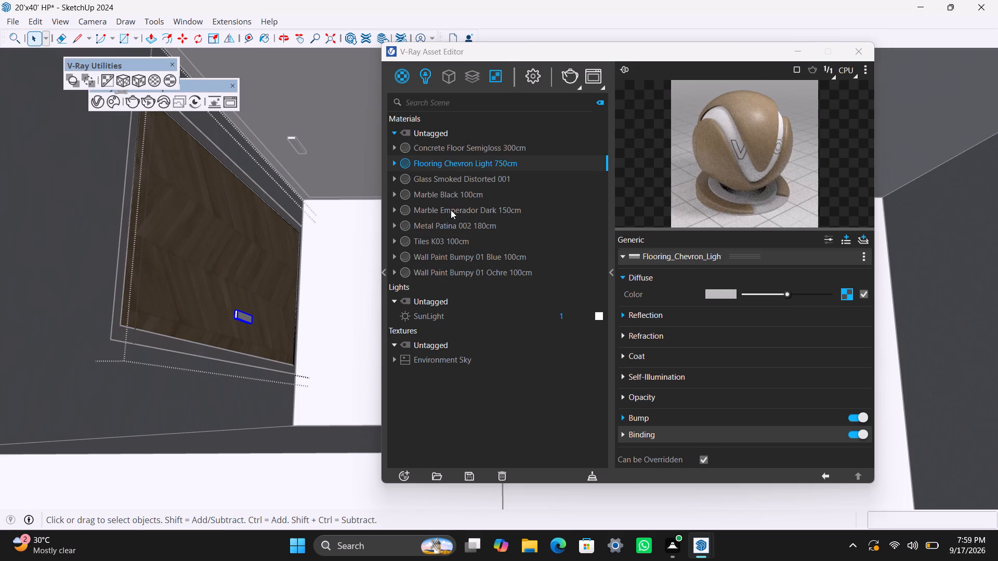
pyautogui.click(449, 224)
pyautogui.rightClick(449, 225)
pyautogui.click(488, 250)
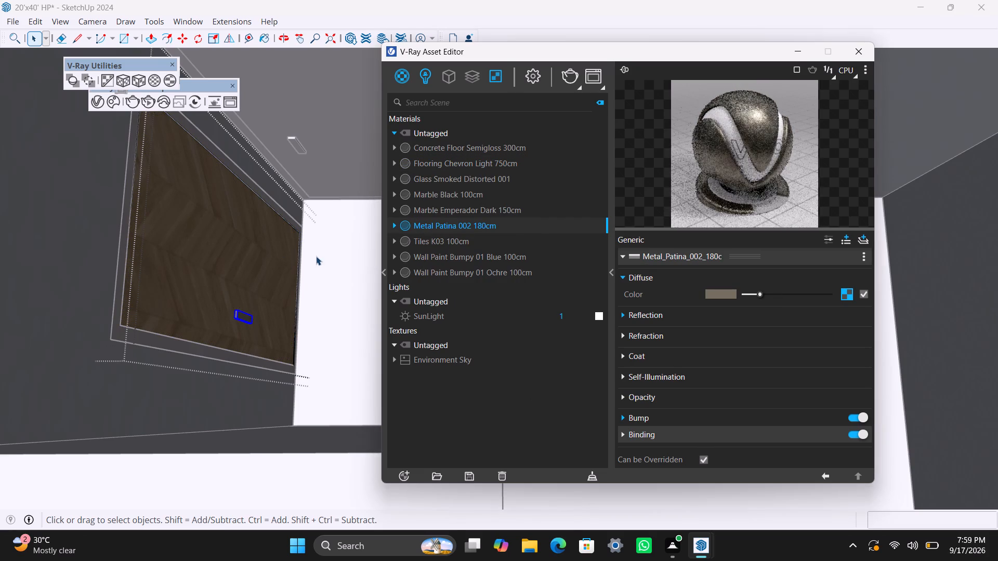
pyautogui.click(316, 256)
pyautogui.scroll(-11, 275, 289)
pyautogui.moveTo(149, 317); pyautogui.dragTo(447, 228, button='middle')
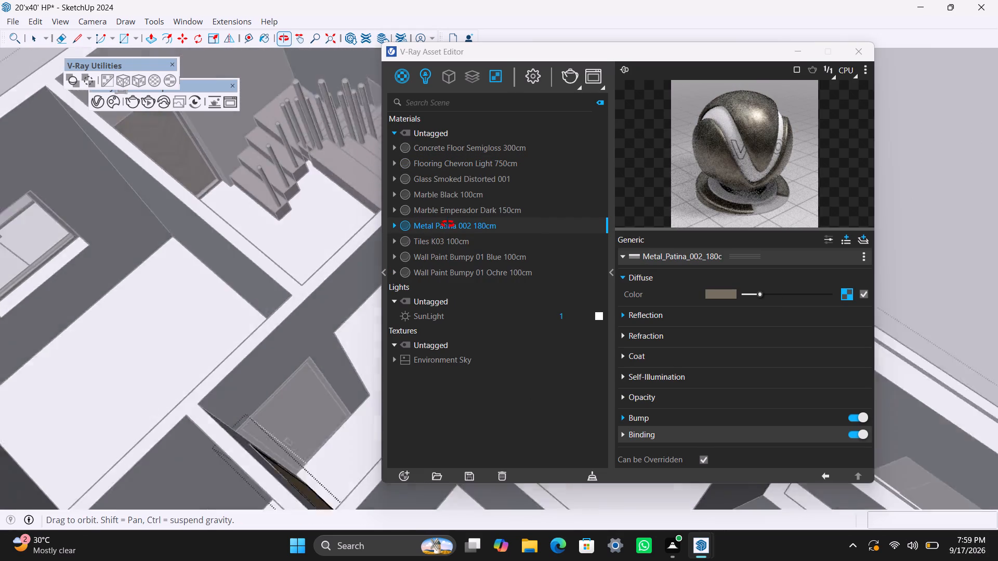
pyautogui.scroll(-4, 226, 373)
pyautogui.moveTo(279, 350); pyautogui.dragTo(239, 407, button='middle')
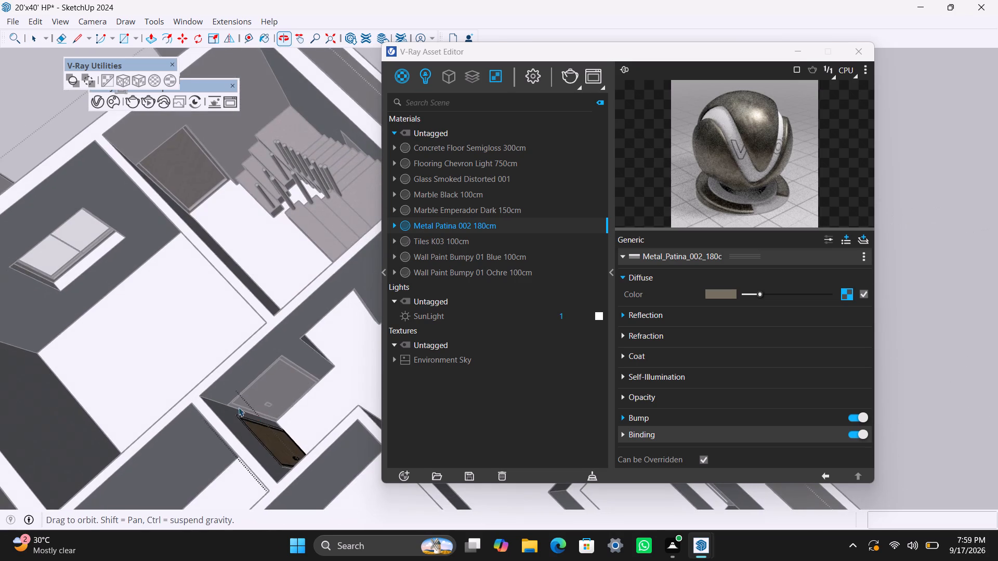
pyautogui.moveTo(239, 407); pyautogui.dragTo(248, 418, button='middle')
pyautogui.click(162, 264)
pyautogui.click(161, 264)
# Apply Metal Patina 002 180cm to the frame of the adjoining unpainted door in the same corner.
pyautogui.scroll(3, 293, 369)
pyautogui.moveTo(220, 394); pyautogui.dragTo(35, 271, button='middle')
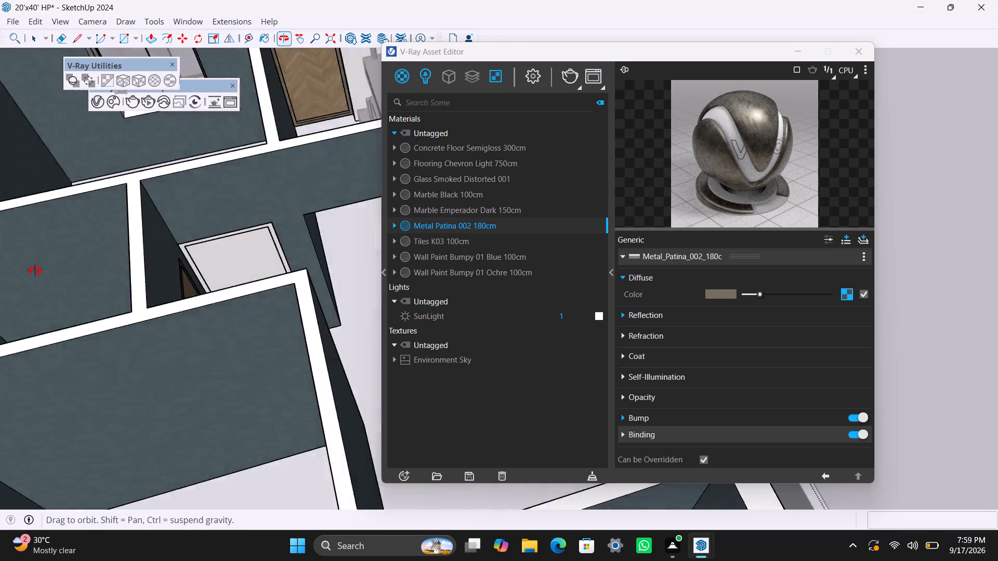
pyautogui.moveTo(35, 271); pyautogui.dragTo(33, 270, button='middle')
pyautogui.scroll(3, 270, 241)
pyautogui.moveTo(165, 211); pyautogui.dragTo(157, 279, button='middle')
pyautogui.scroll(7, 176, 286)
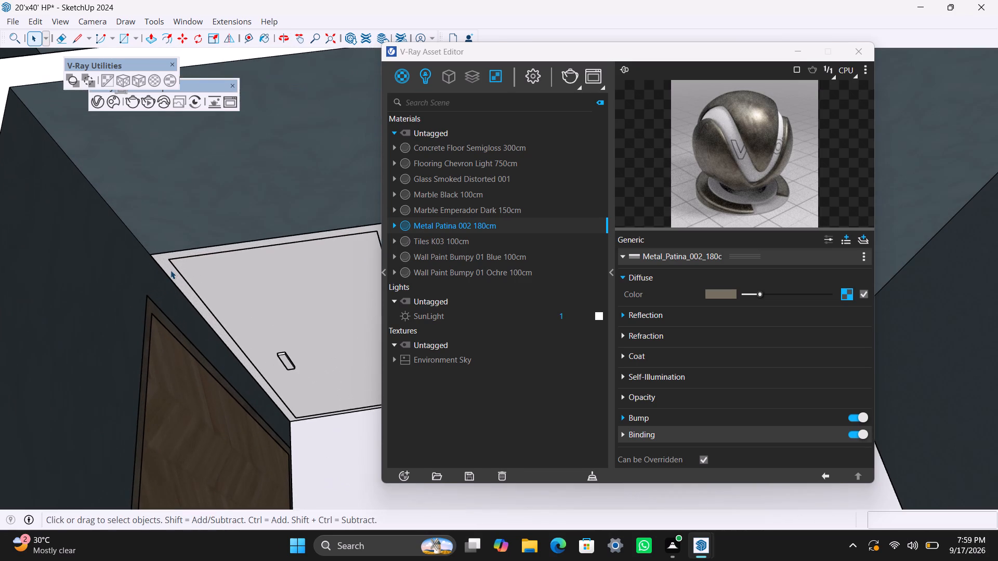
pyautogui.tripleClick(170, 270)
pyautogui.click(170, 269)
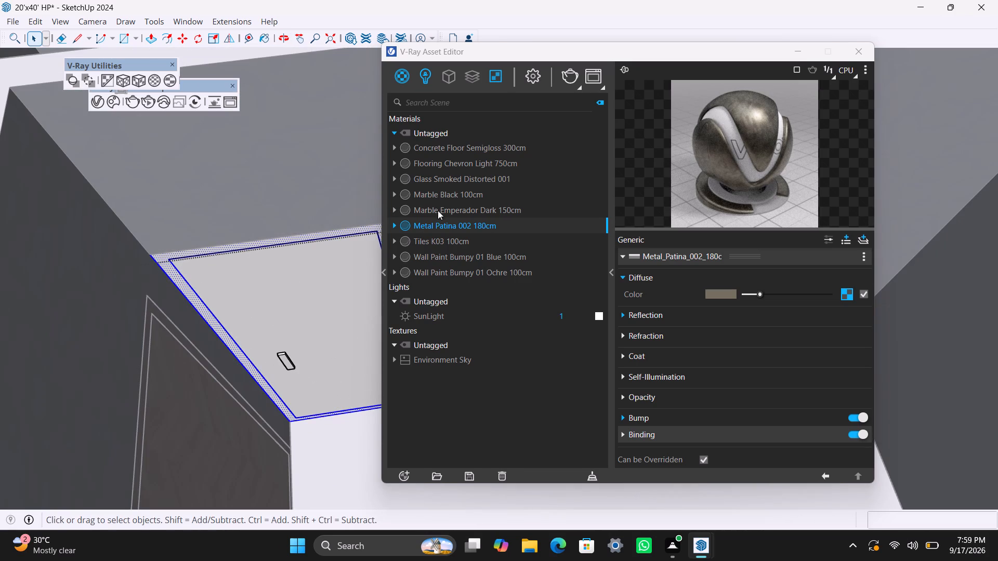
pyautogui.rightClick(447, 224)
pyautogui.click(483, 250)
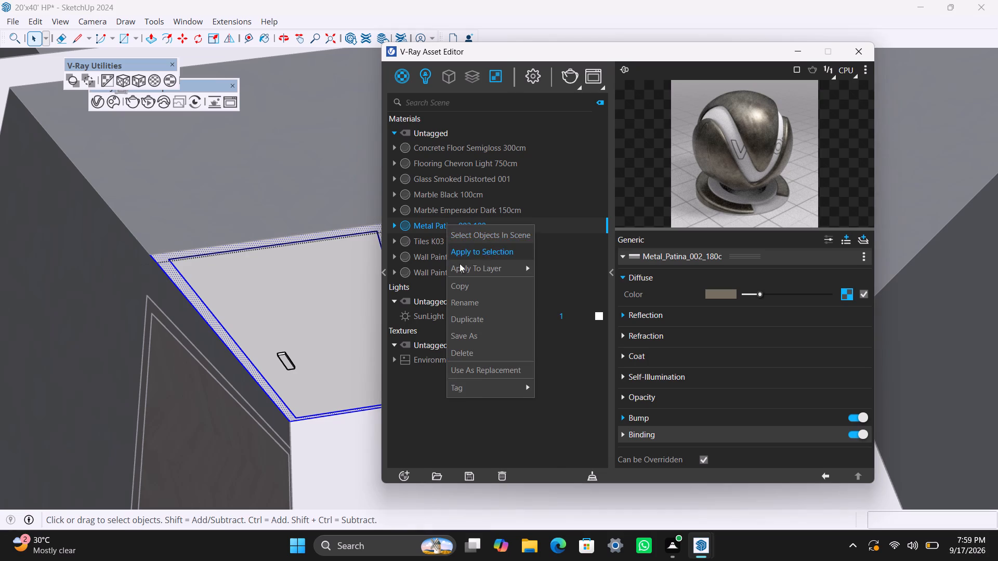
# Apply the Flooring Chevron Light 750cm material to the adjoining door's panel.
pyautogui.doubleClick(245, 296)
pyautogui.doubleClick(245, 295)
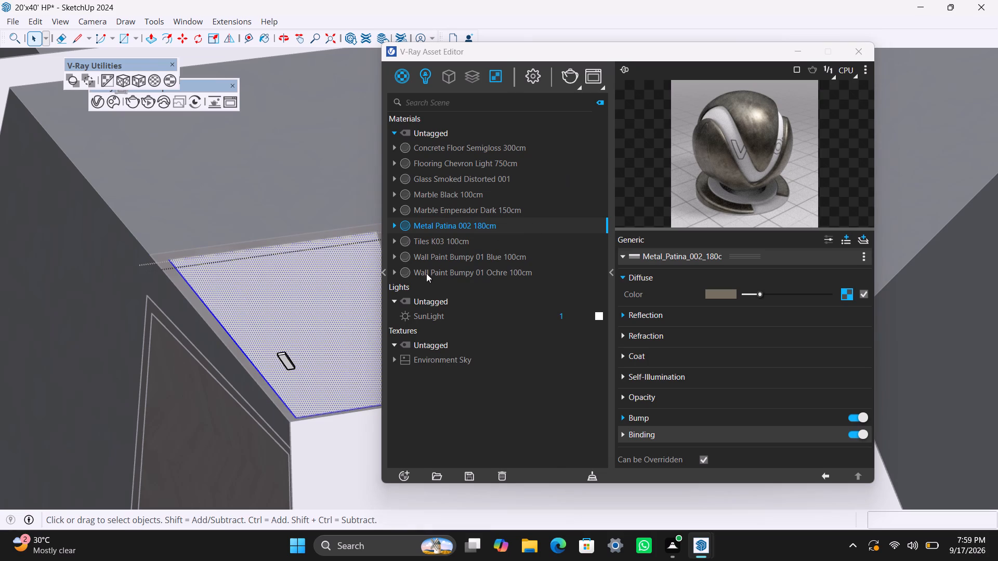
pyautogui.click(446, 168)
pyautogui.rightClick(446, 167)
pyautogui.click(484, 194)
# Apply Metal Patina 002 180cm to the adjoining door's handle and leave its nested group editing.
pyautogui.scroll(3, 279, 359)
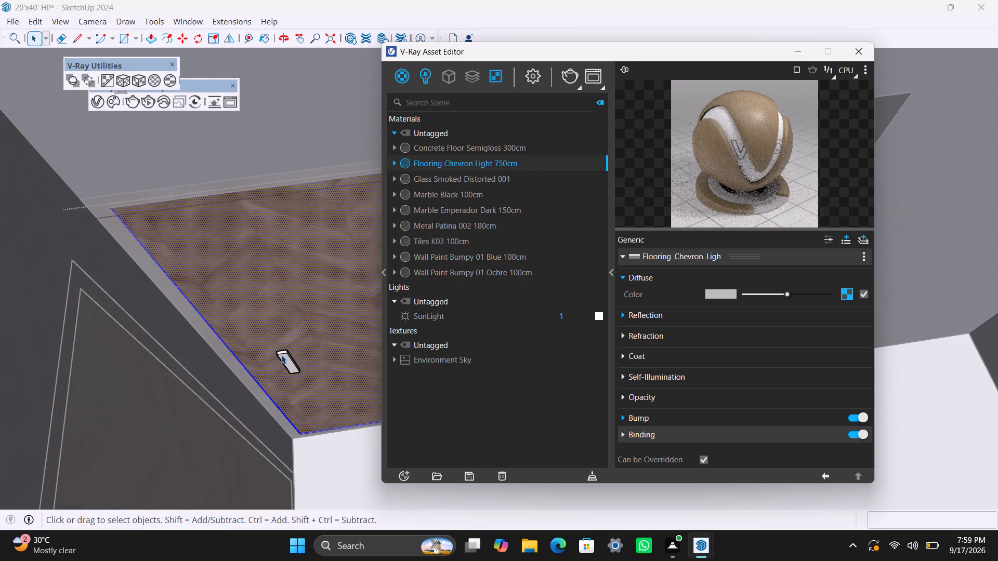
pyautogui.click(282, 354)
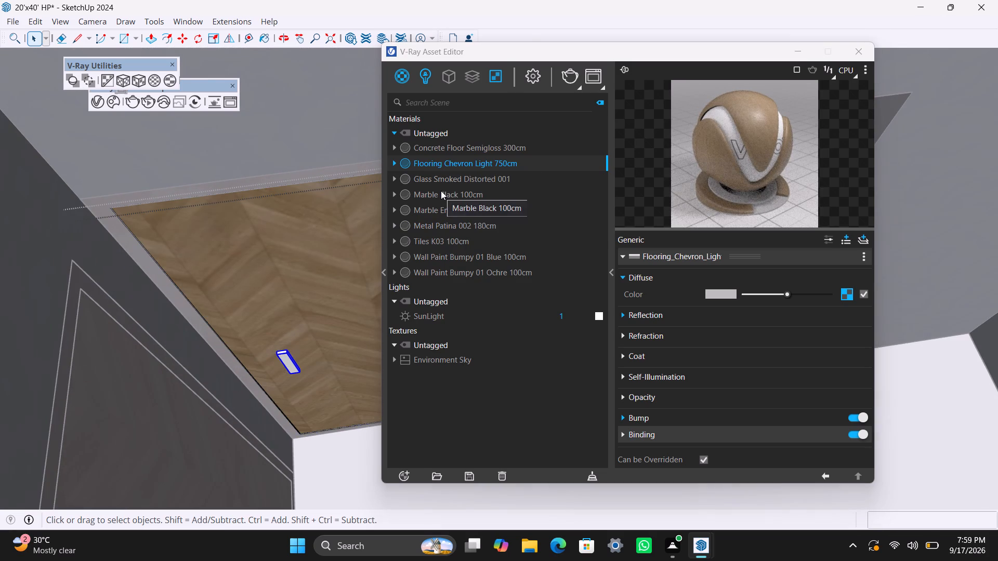
pyautogui.click(432, 228)
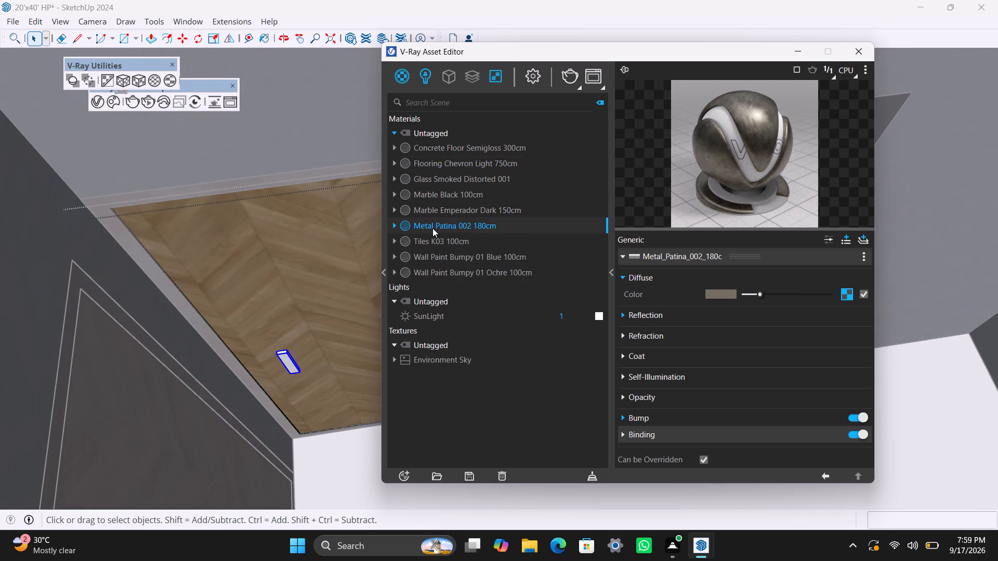
pyautogui.rightClick(432, 228)
pyautogui.click(468, 255)
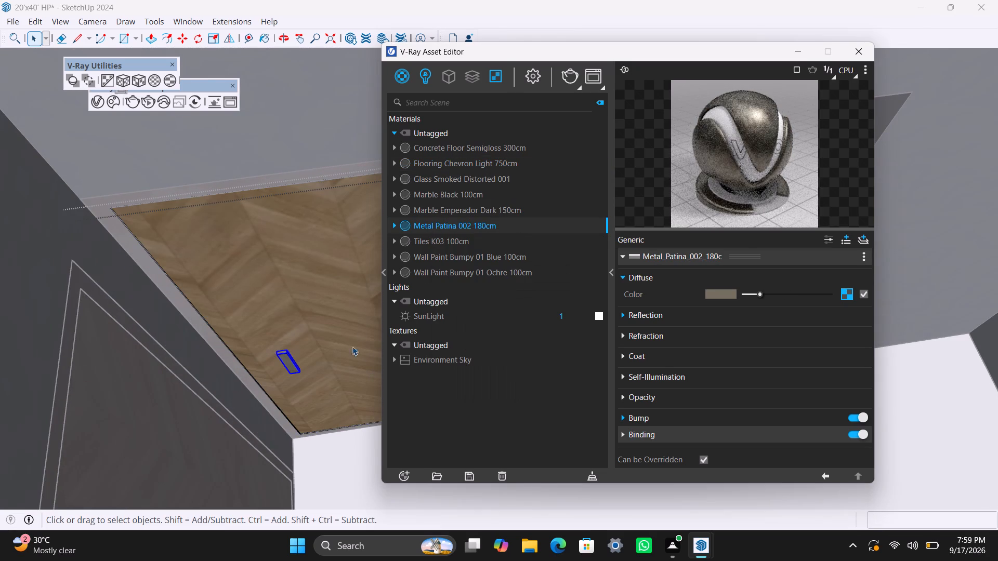
pyautogui.scroll(-11, 287, 350)
pyautogui.moveTo(253, 209); pyautogui.dragTo(254, 407, button='middle')
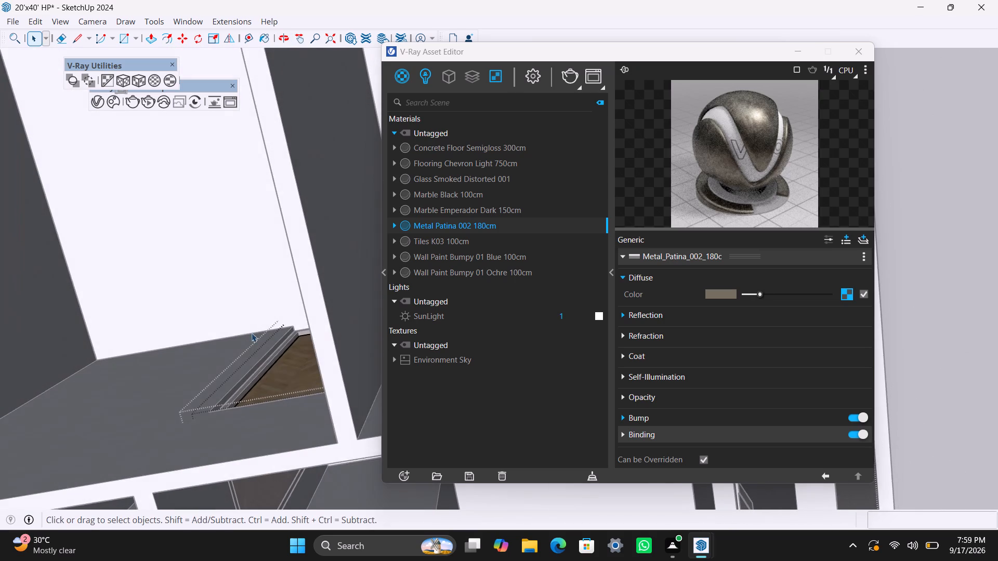
pyautogui.click(243, 305)
pyautogui.scroll(-13, 209, 275)
pyautogui.moveTo(238, 306); pyautogui.dragTo(204, 141, button='middle')
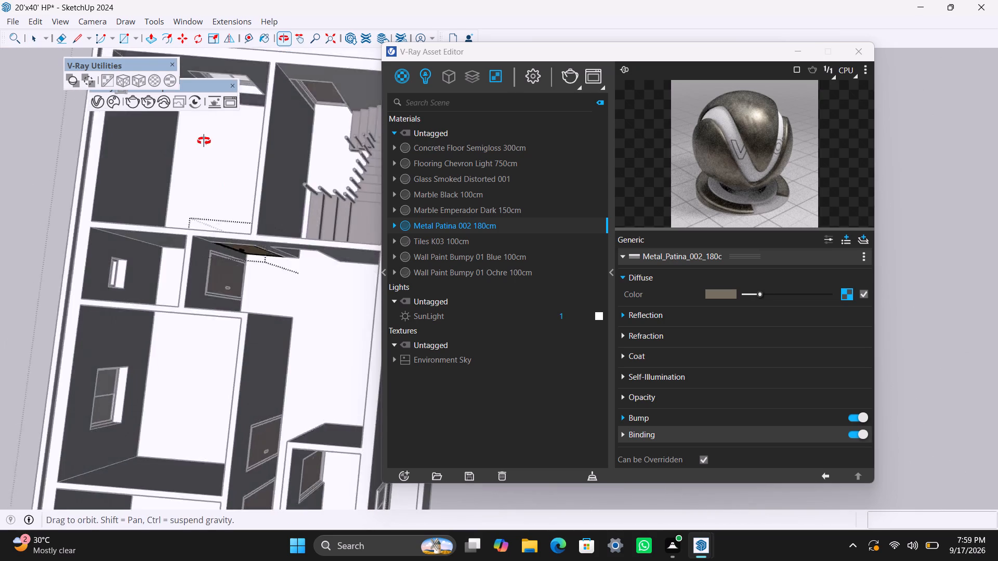
pyautogui.moveTo(204, 141); pyautogui.dragTo(200, 129, button='middle')
pyautogui.click(489, 501)
# Unhide the hidden objects in the house model.
pyautogui.scroll(-10, 293, 350)
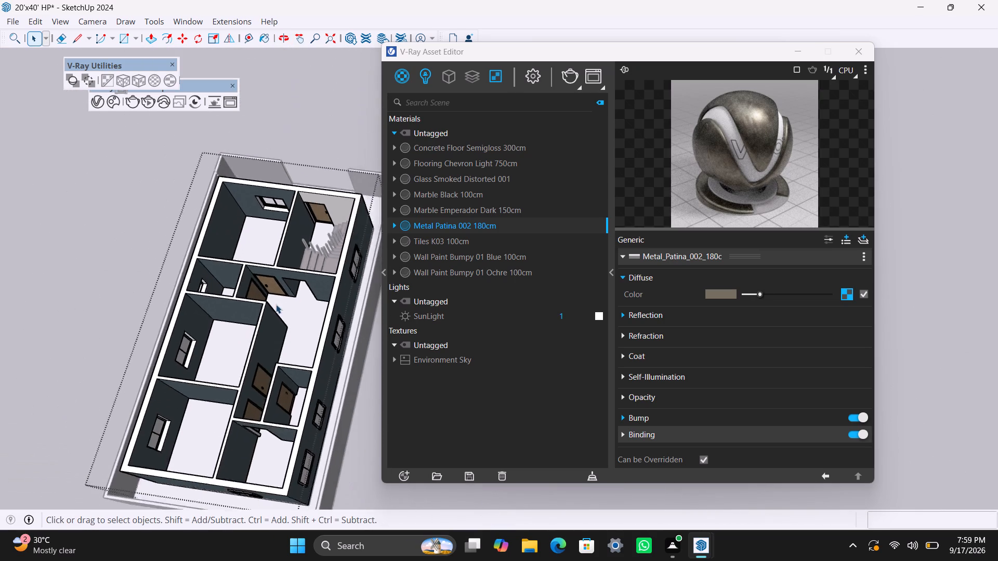
pyautogui.moveTo(260, 287); pyautogui.dragTo(260, 246, button='middle')
pyautogui.click(36, 18)
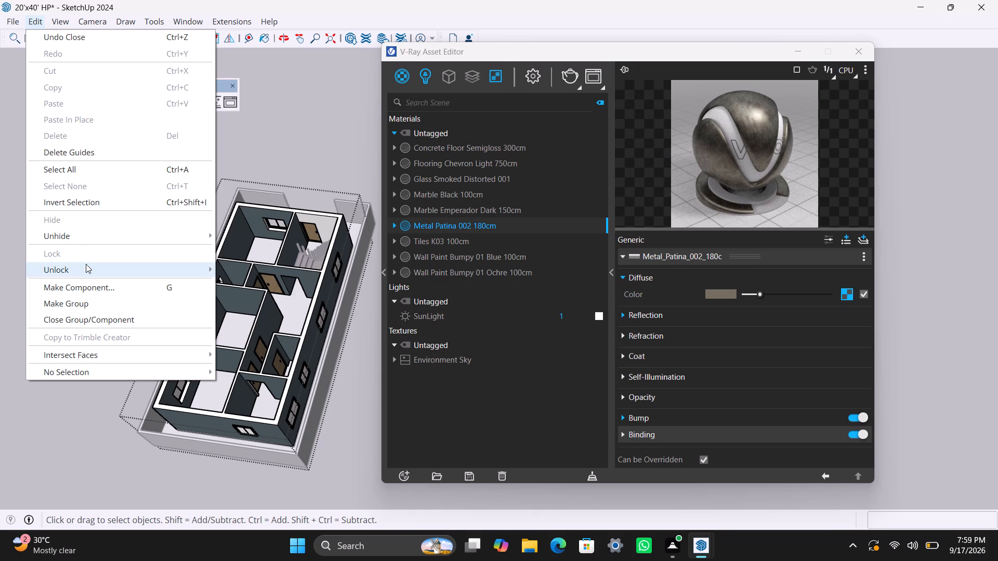
pyautogui.click(90, 228)
pyautogui.click(261, 263)
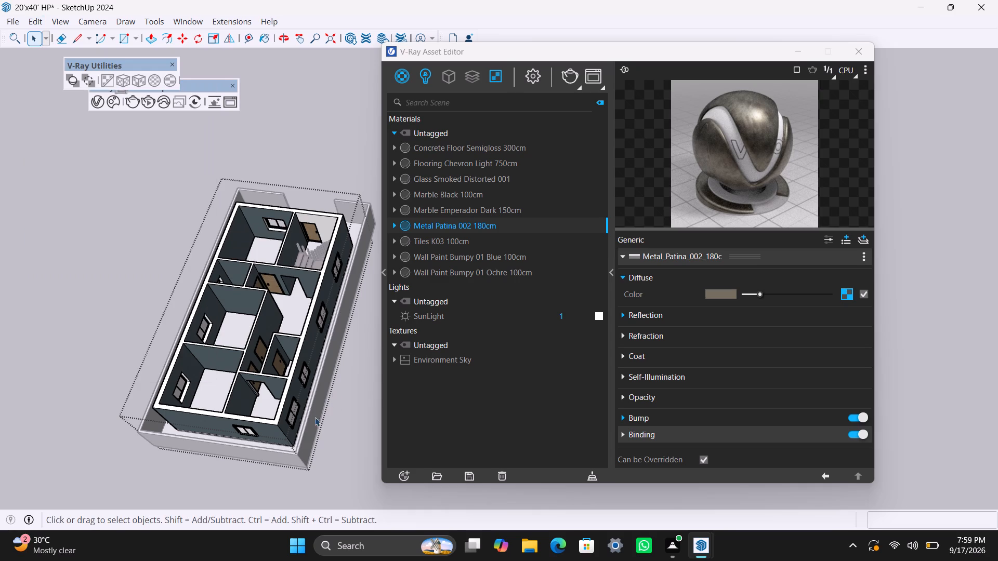
# Minimize the V-Ray Asset Editor and leave the house's group editing to return to the whole model.
pyautogui.scroll(-11, 248, 361)
pyautogui.moveTo(297, 369); pyautogui.dragTo(326, 376, button='middle')
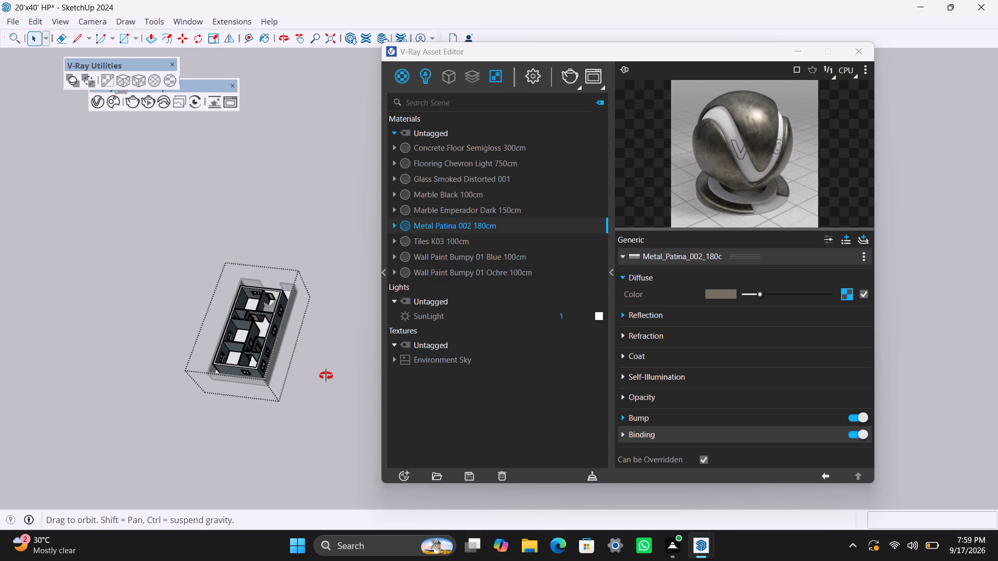
pyautogui.moveTo(326, 376); pyautogui.dragTo(328, 374, button='middle')
pyautogui.click(787, 50)
pyautogui.tripleClick(545, 190)
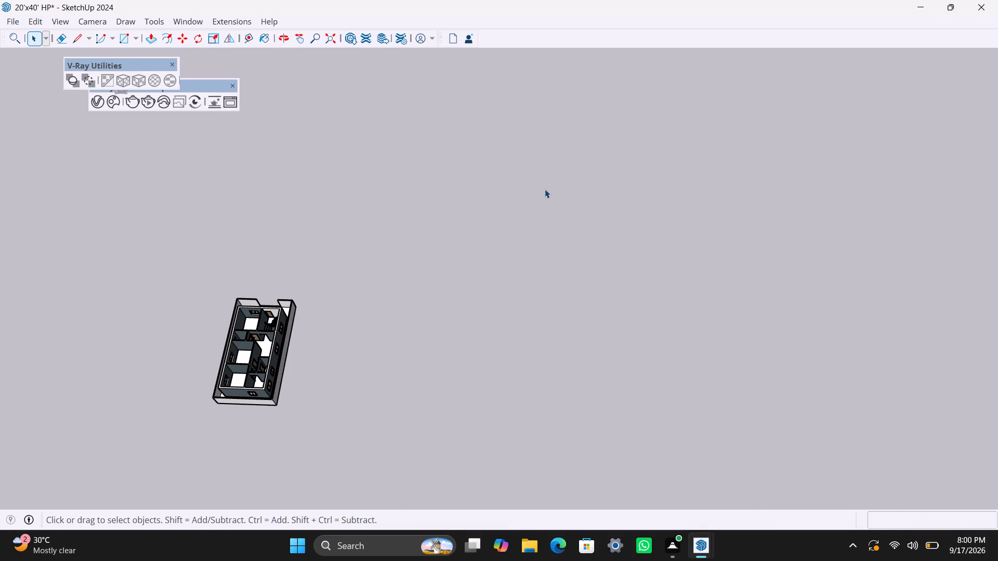
pyautogui.scroll(-5, 339, 302)
pyautogui.moveTo(391, 345); pyautogui.dragTo(520, 327, button='middle')
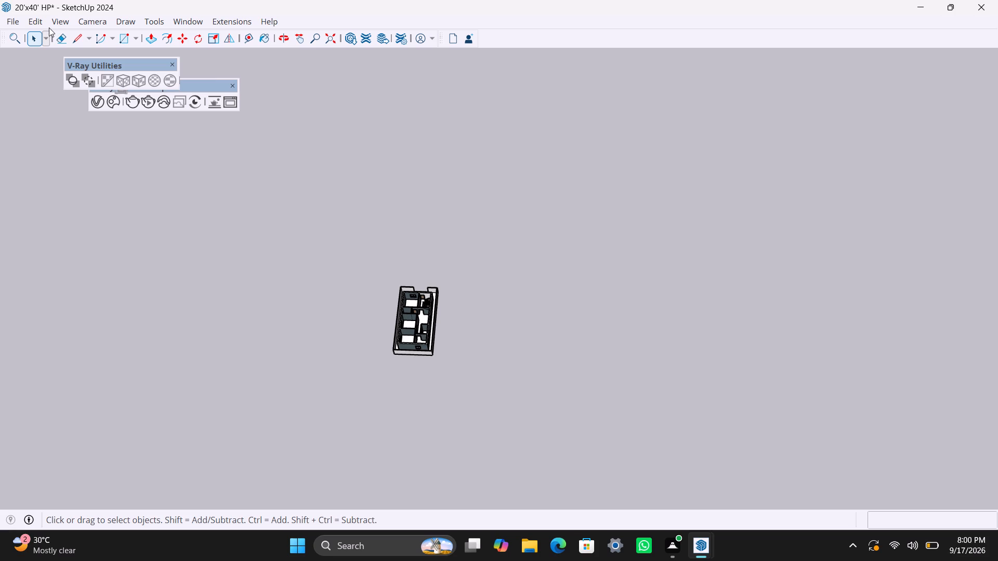
# Unhide all hidden objects at the top level of the model and clear the selection.
pyautogui.click(41, 20)
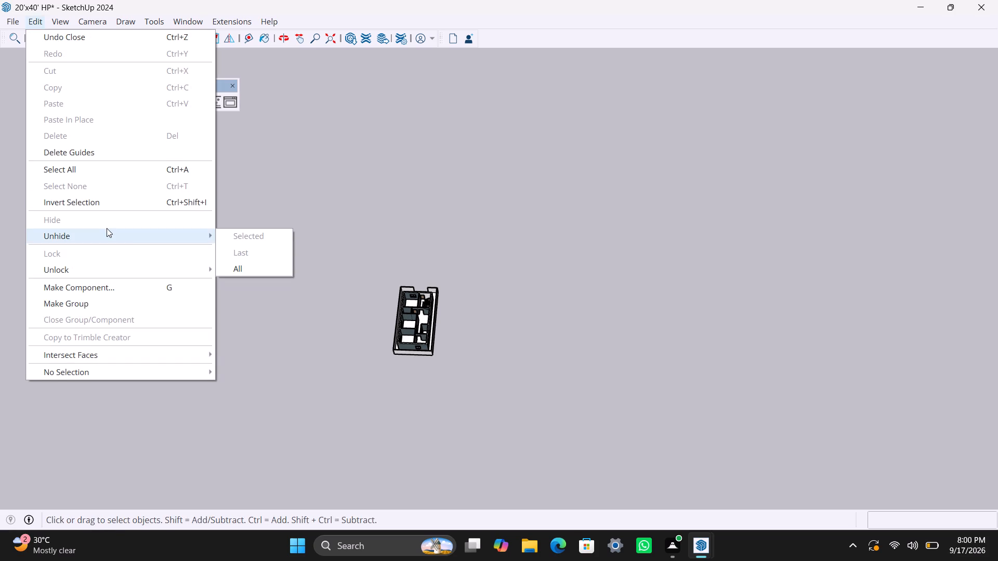
pyautogui.click(107, 228)
pyautogui.click(259, 267)
pyautogui.scroll(3, 507, 323)
pyautogui.click(449, 358)
# Apply Metal Patina 002 180cm to the frame of the short end wall's two-pane window and fit its texture with tri-planar projection.
pyautogui.scroll(9, 415, 370)
pyautogui.moveTo(349, 392); pyautogui.dragTo(262, 212, button='middle')
pyautogui.scroll(8, 457, 259)
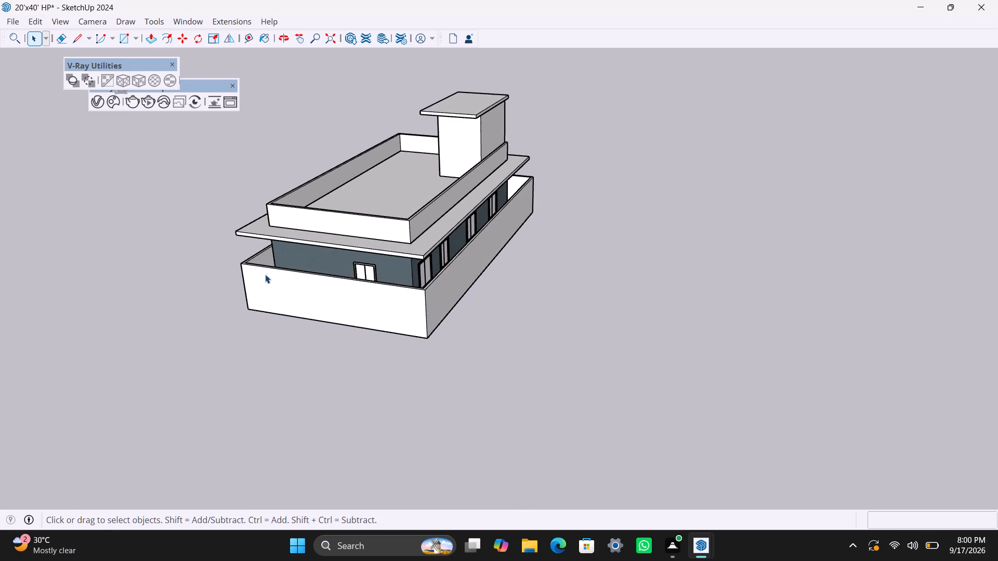
pyautogui.scroll(5, 265, 274)
pyautogui.moveTo(465, 333); pyautogui.dragTo(529, 362, button='middle')
pyautogui.scroll(3, 526, 353)
pyautogui.scroll(3, 497, 315)
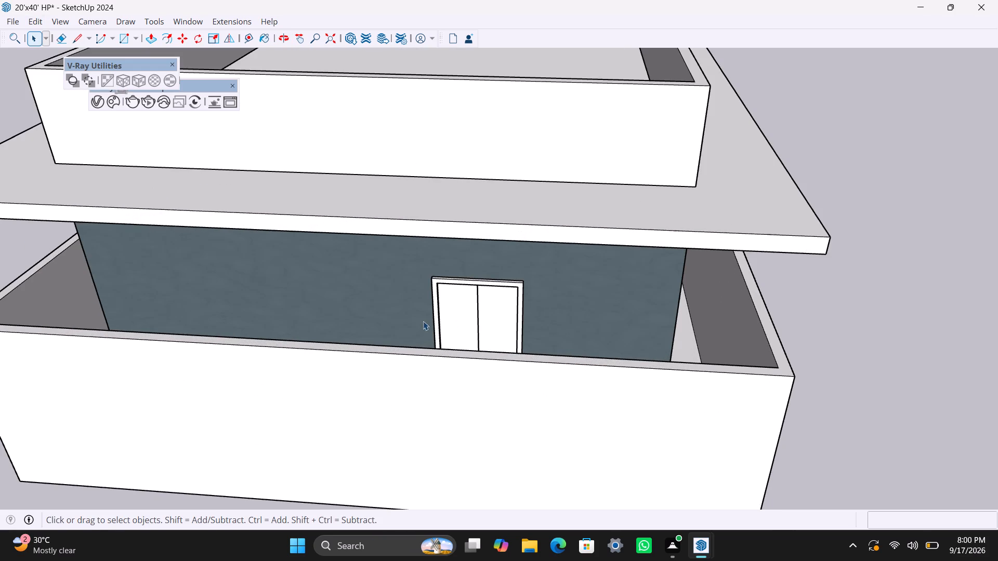
pyautogui.scroll(8, 430, 311)
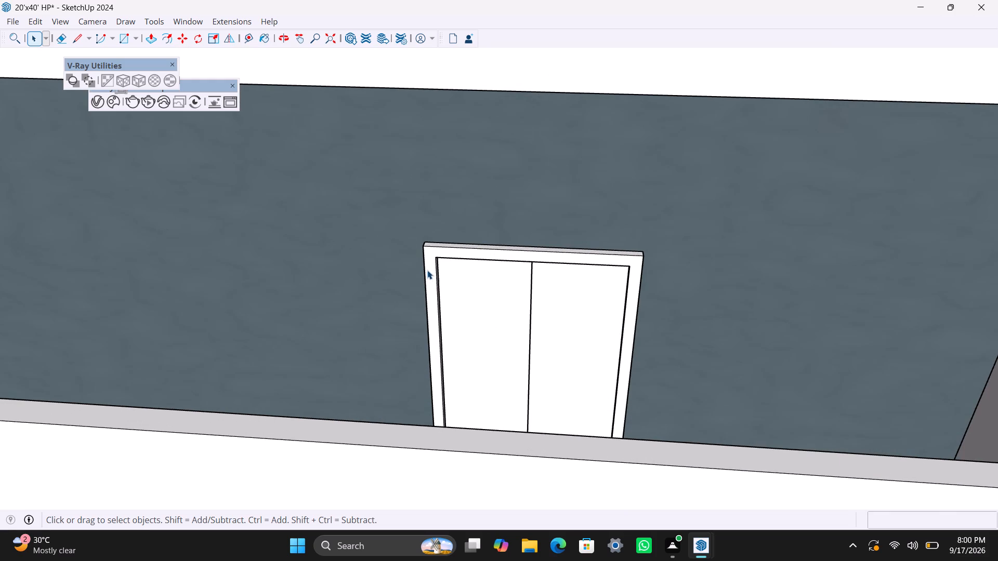
pyautogui.tripleClick(428, 270)
pyautogui.doubleClick(428, 270)
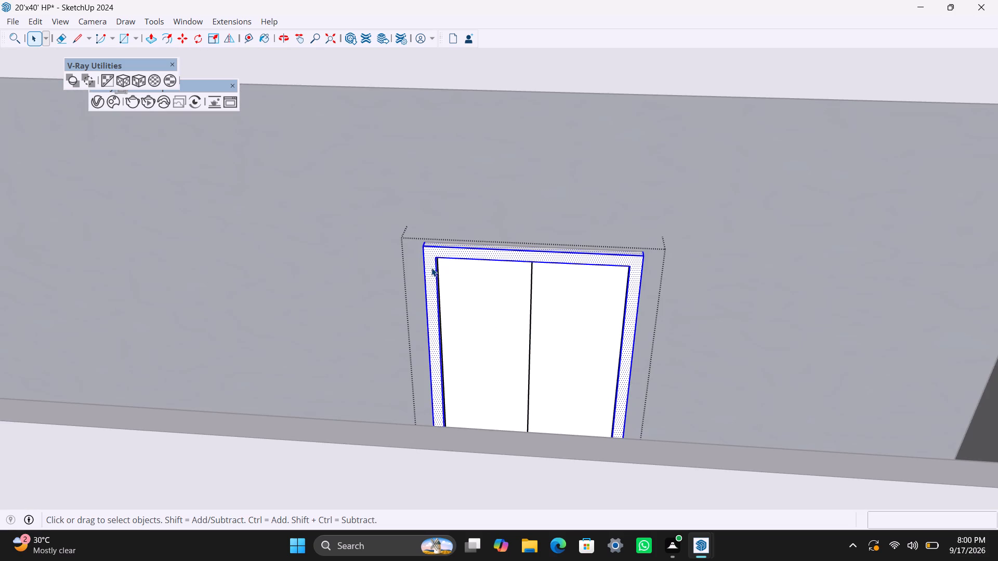
pyautogui.click(101, 102)
pyautogui.scroll(-2, 304, 359)
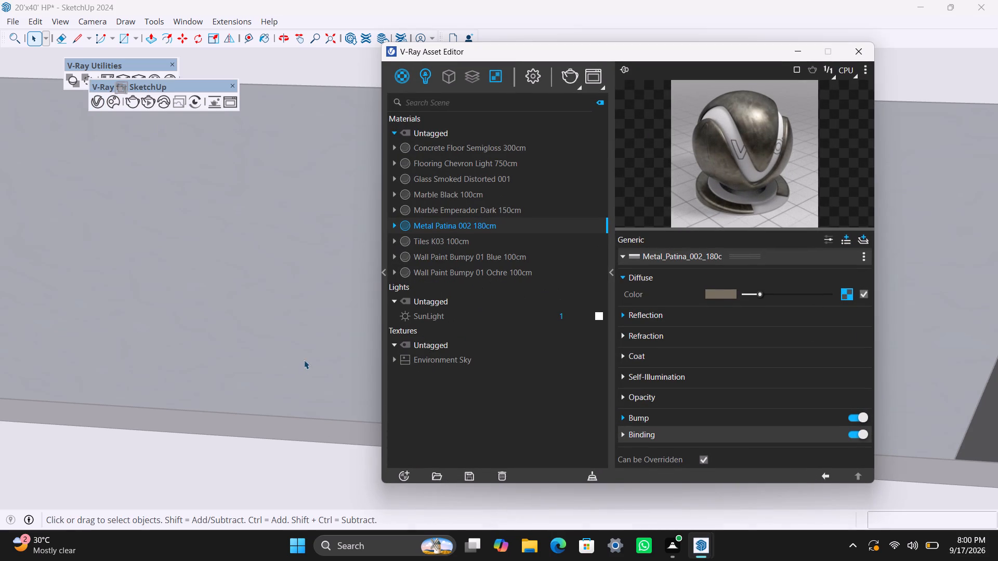
pyautogui.scroll(-1, 304, 360)
pyautogui.moveTo(286, 364); pyautogui.dragTo(114, 364, button='middle')
pyautogui.scroll(2, 280, 325)
pyautogui.scroll(3, 193, 318)
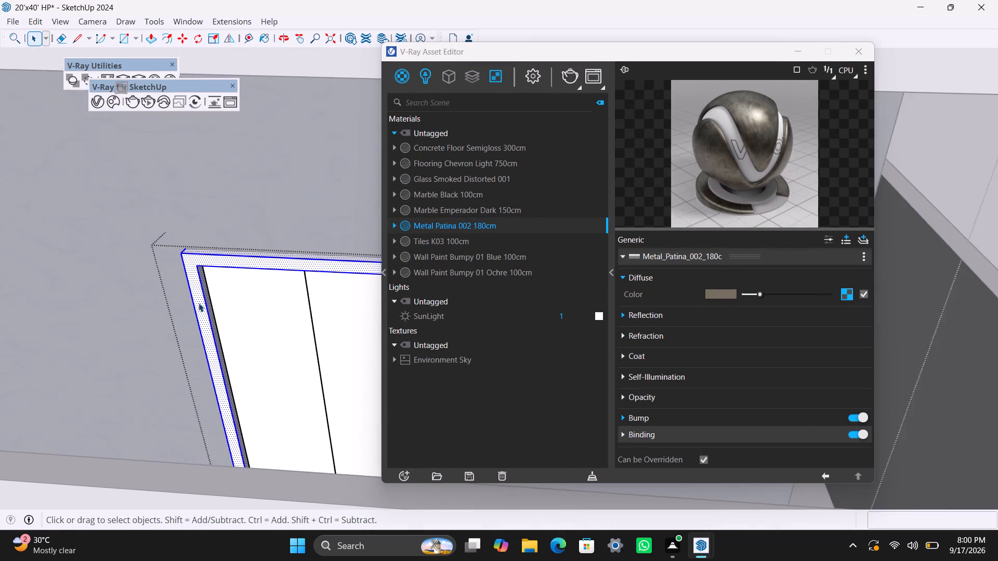
pyautogui.scroll(2, 199, 303)
pyautogui.tripleClick(199, 303)
pyautogui.click(201, 302)
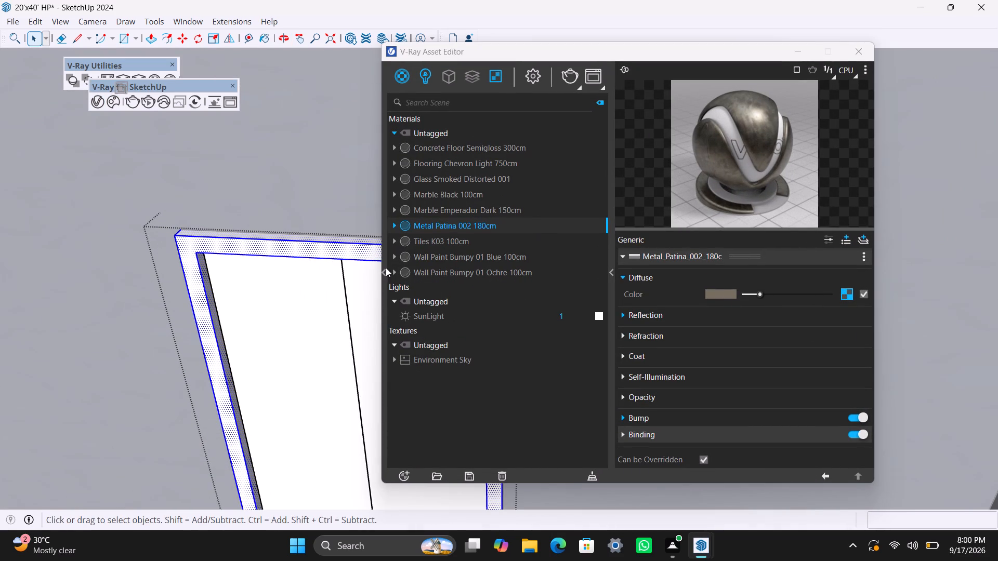
pyautogui.rightClick(439, 222)
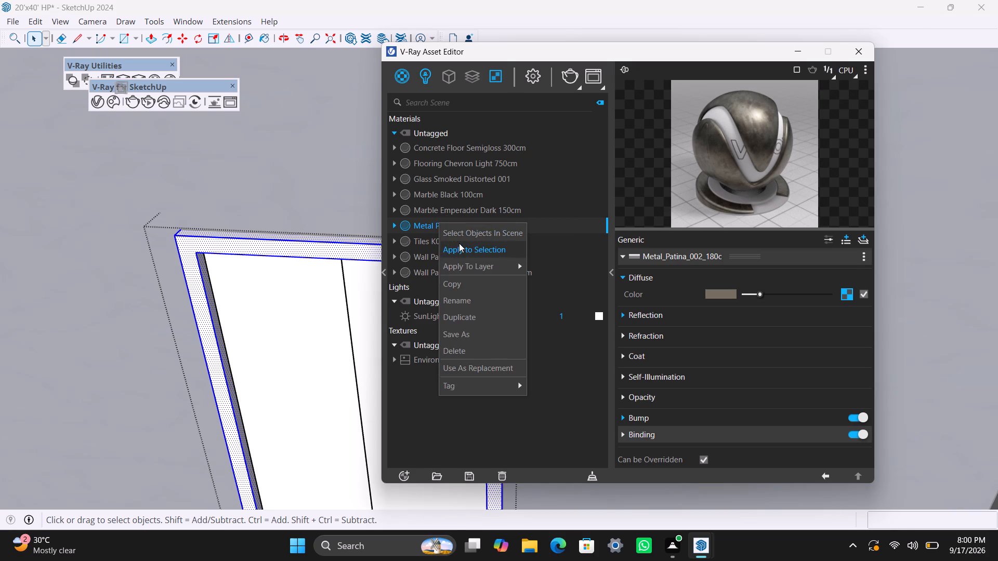
pyautogui.click(459, 243)
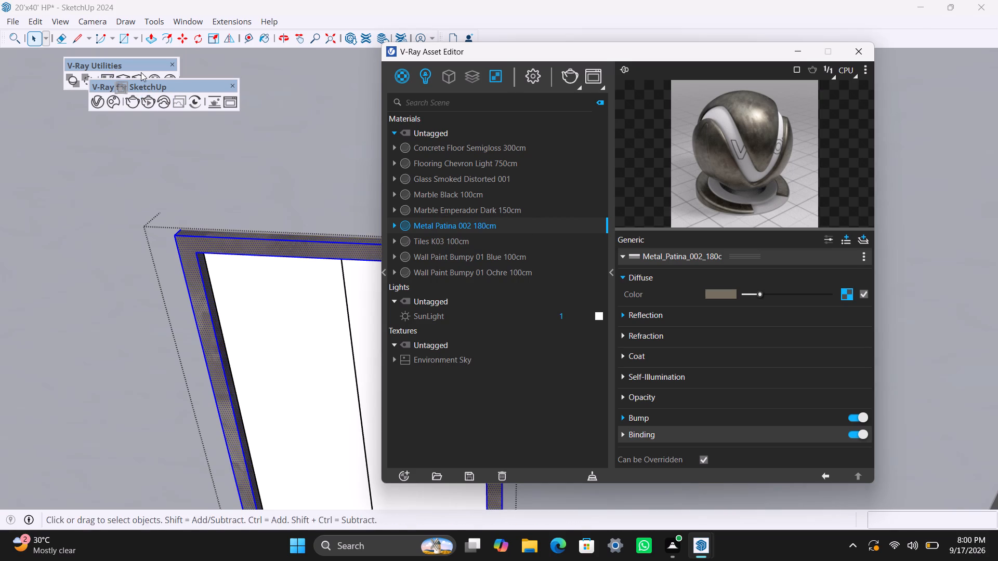
pyautogui.scroll(2, 141, 72)
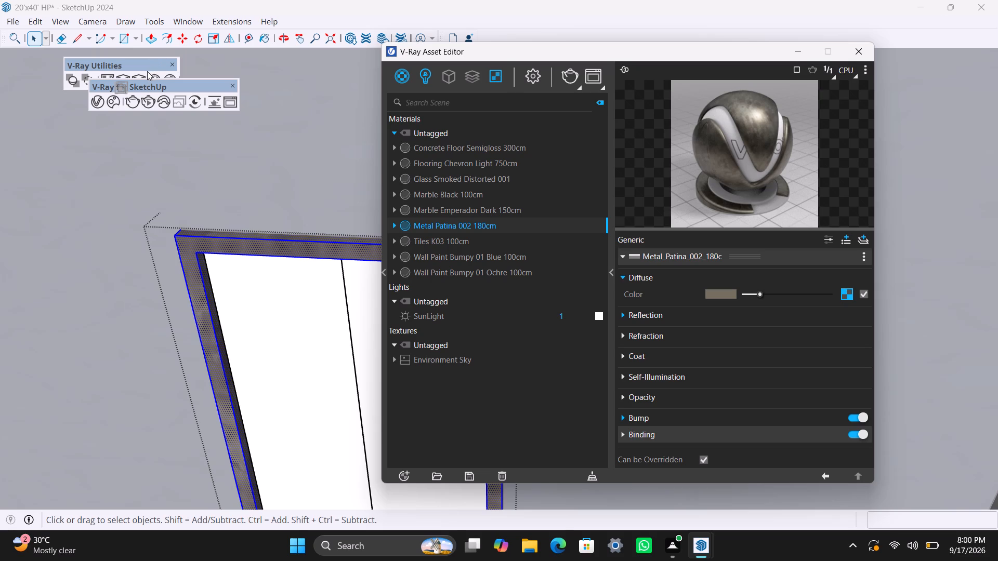
pyautogui.click(140, 76)
# Apply Glass Smoked Distorted 001 to the right-hand pane of the end wall window.
pyautogui.scroll(-3, 286, 386)
pyautogui.moveTo(249, 387); pyautogui.dragTo(248, 385, button='middle')
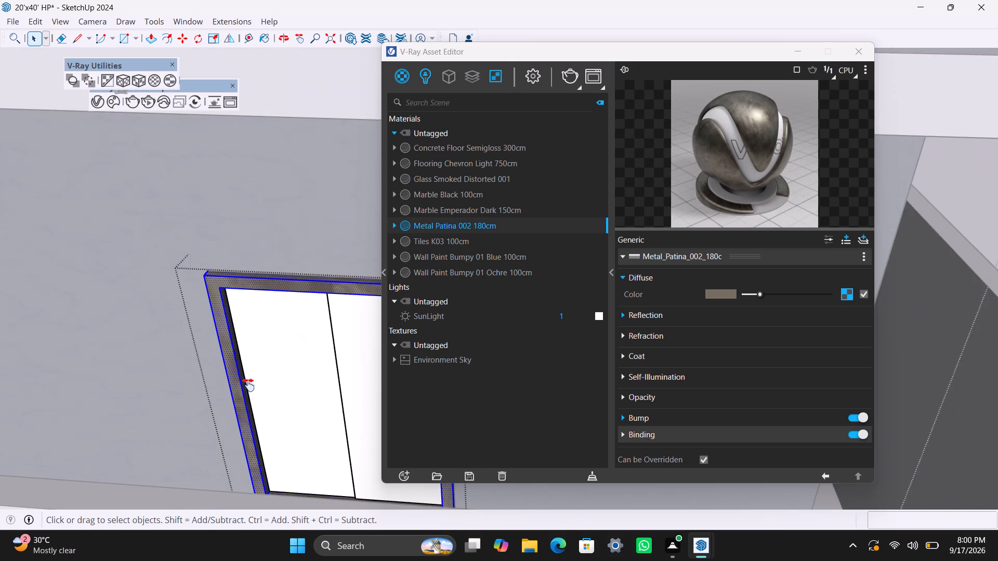
pyautogui.moveTo(248, 385); pyautogui.dragTo(148, 344, button='middle')
pyautogui.click(169, 341)
pyautogui.scroll(2, 200, 337)
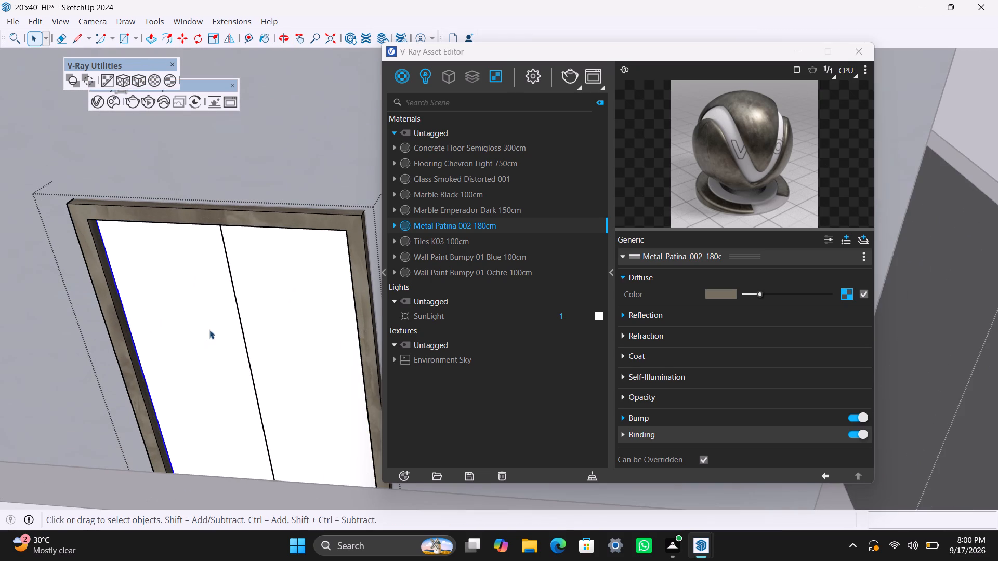
pyautogui.click(256, 330)
pyautogui.click(222, 333)
pyautogui.click(269, 331)
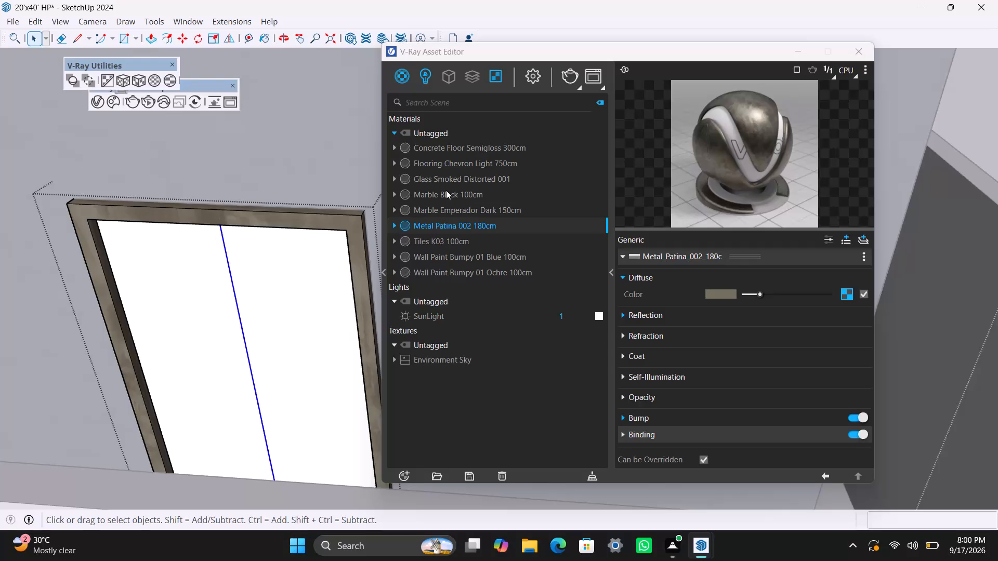
pyautogui.click(443, 181)
pyautogui.moveTo(440, 183); pyautogui.dragTo(431, 193, button='right')
pyautogui.click(466, 216)
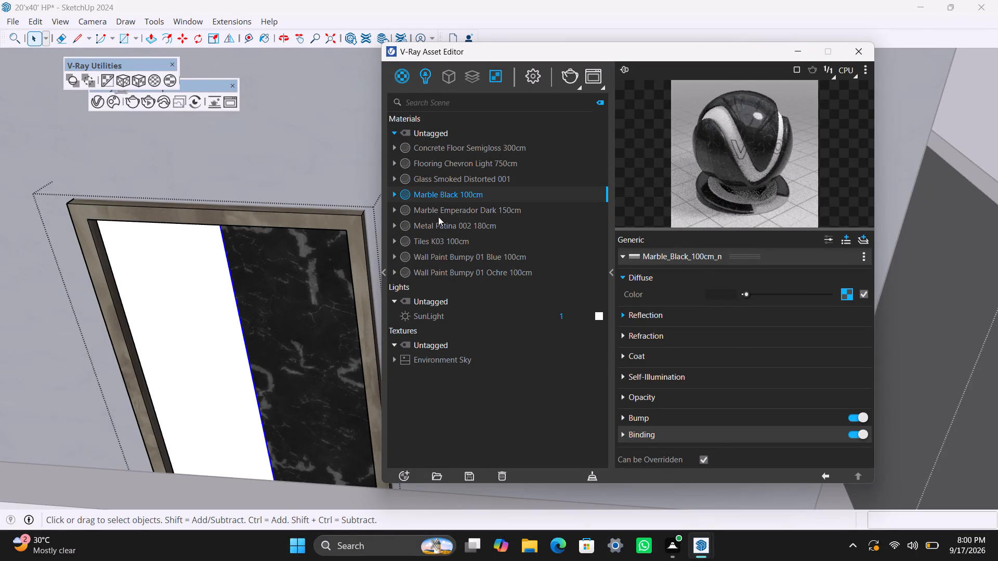
pyautogui.click(448, 178)
pyautogui.rightClick(448, 178)
pyautogui.click(479, 198)
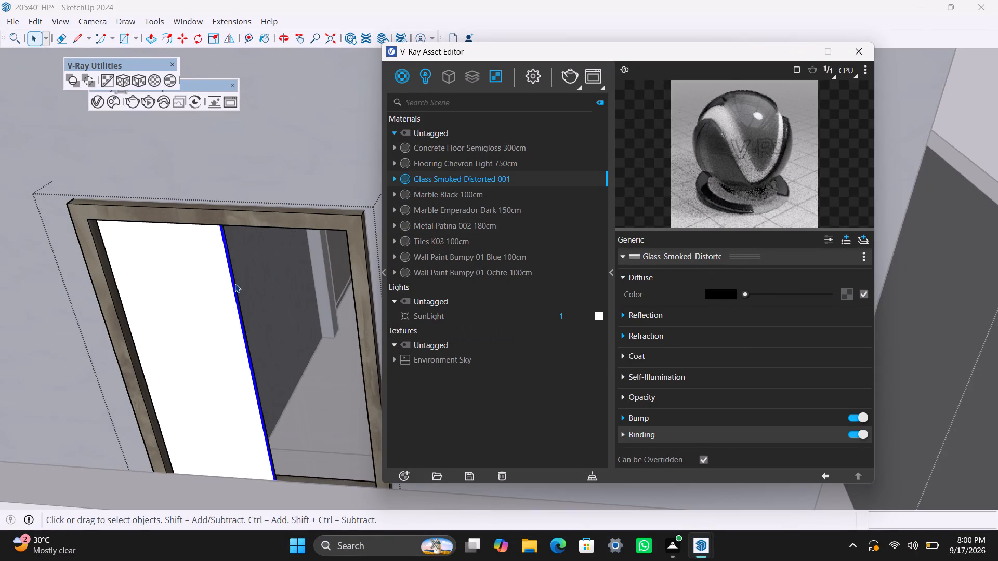
# Apply Glass Smoked Distorted 001 to the end wall window's left-hand pane and leave the window's group editing.
pyautogui.click(217, 288)
pyautogui.rightClick(483, 180)
pyautogui.click(502, 199)
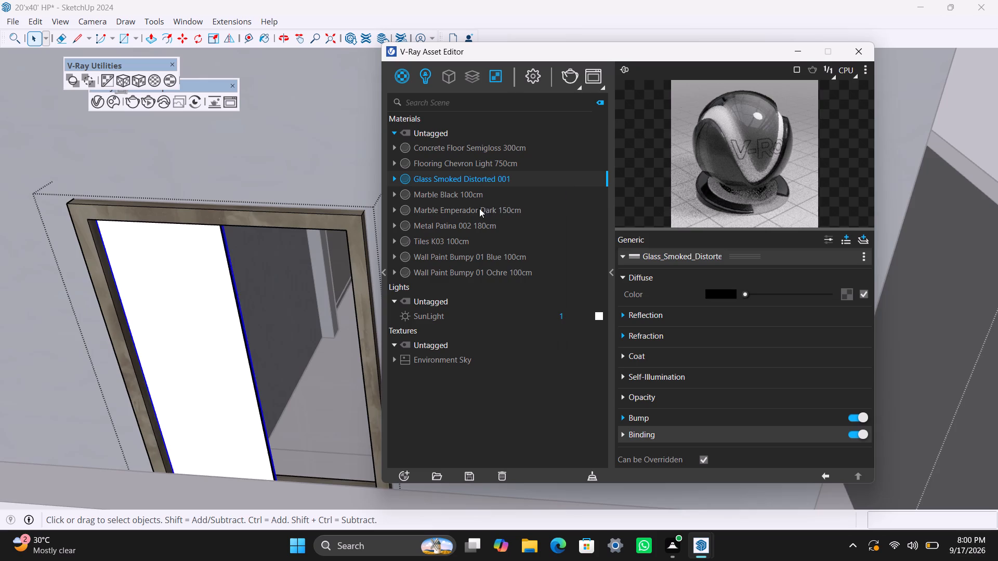
pyautogui.scroll(-12, 269, 259)
pyautogui.scroll(-12, 254, 243)
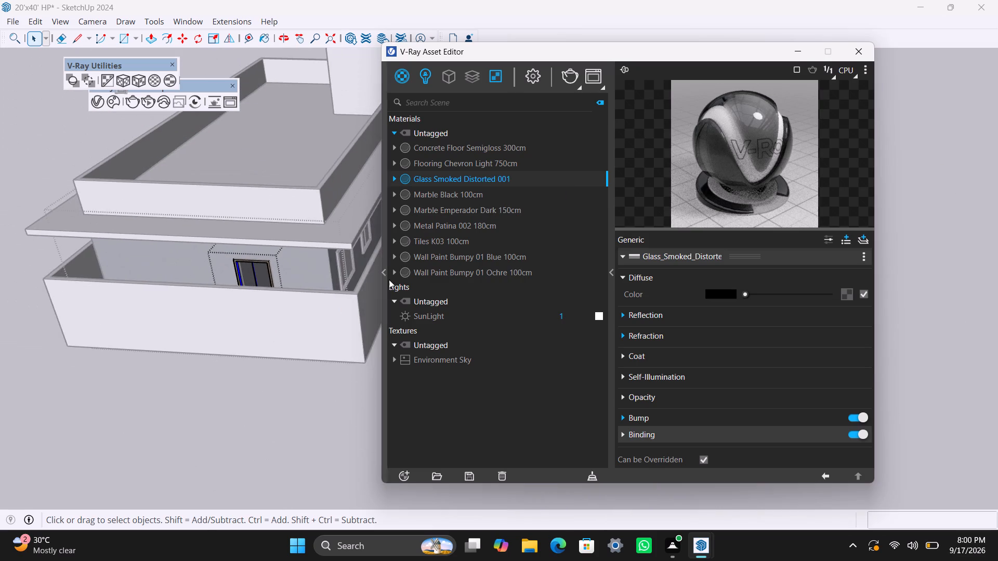
pyautogui.moveTo(373, 270); pyautogui.dragTo(151, 292, button='middle')
pyautogui.scroll(4, 271, 180)
pyautogui.click(295, 298)
# Apply Metal Patina 002 180cm to the frame of the long side wall's window nearest the corner, with tri-planar fit projection.
pyautogui.scroll(4, 271, 235)
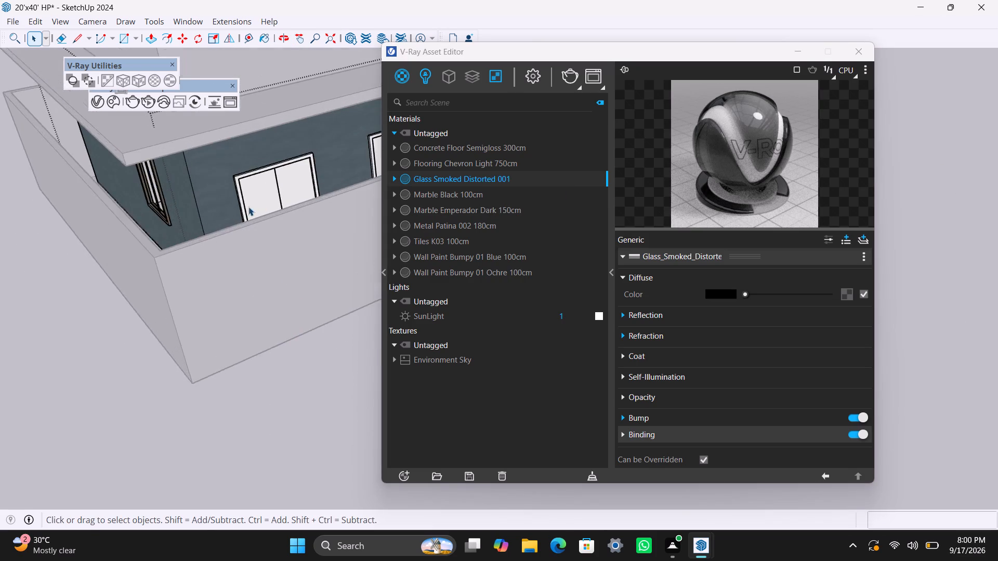
pyautogui.scroll(11, 248, 207)
pyautogui.tripleClick(233, 192)
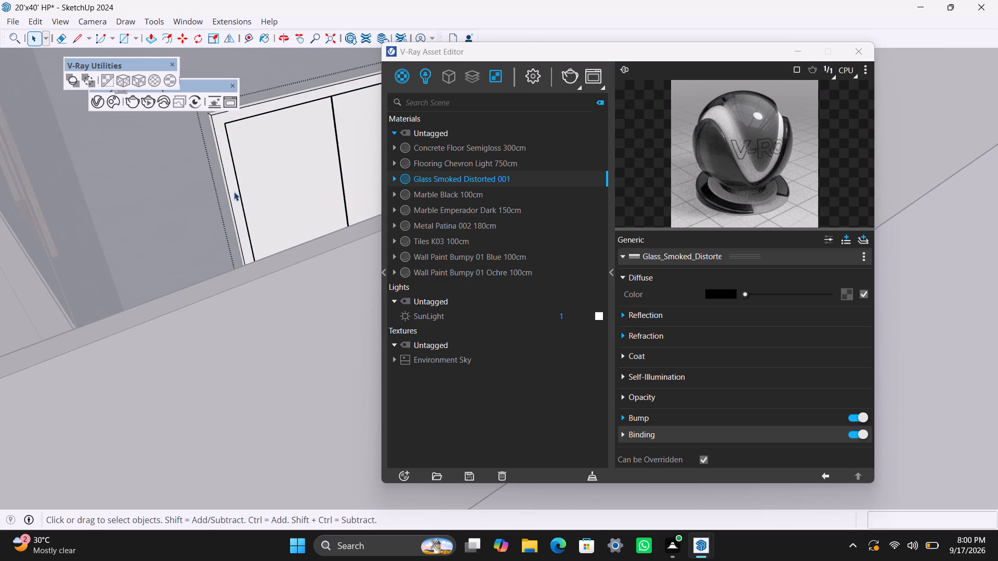
pyautogui.click(439, 228)
pyautogui.rightClick(439, 223)
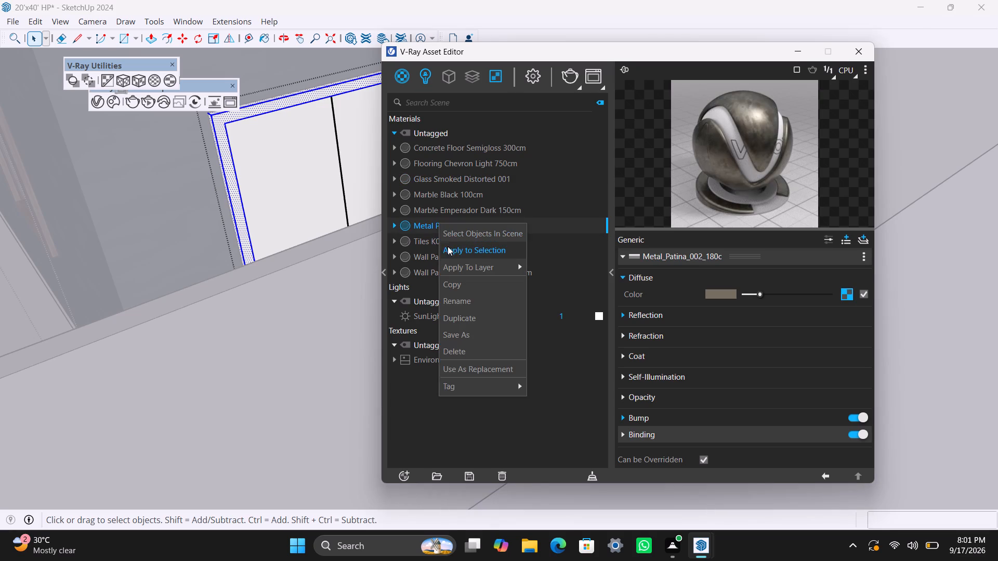
pyautogui.click(449, 247)
pyautogui.click(144, 73)
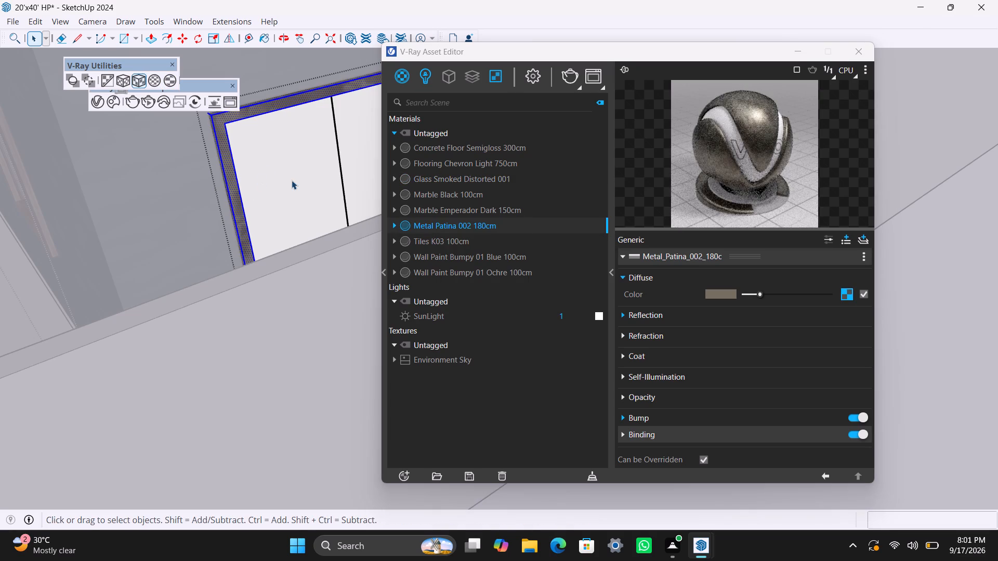
# Apply Glass Smoked Distorted 001 to both panes of the corner-side window and leave its group editing.
pyautogui.click(292, 180)
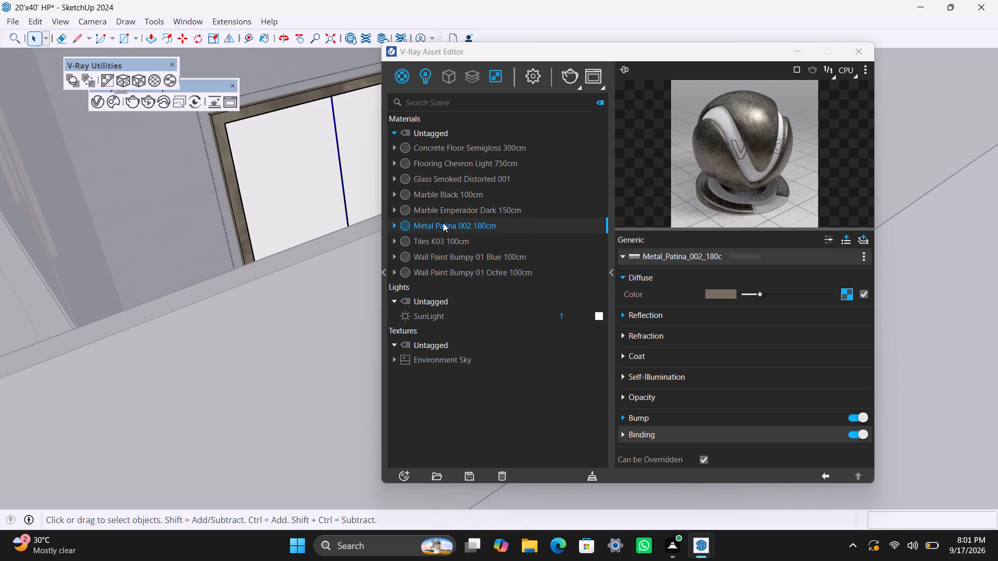
pyautogui.click(433, 181)
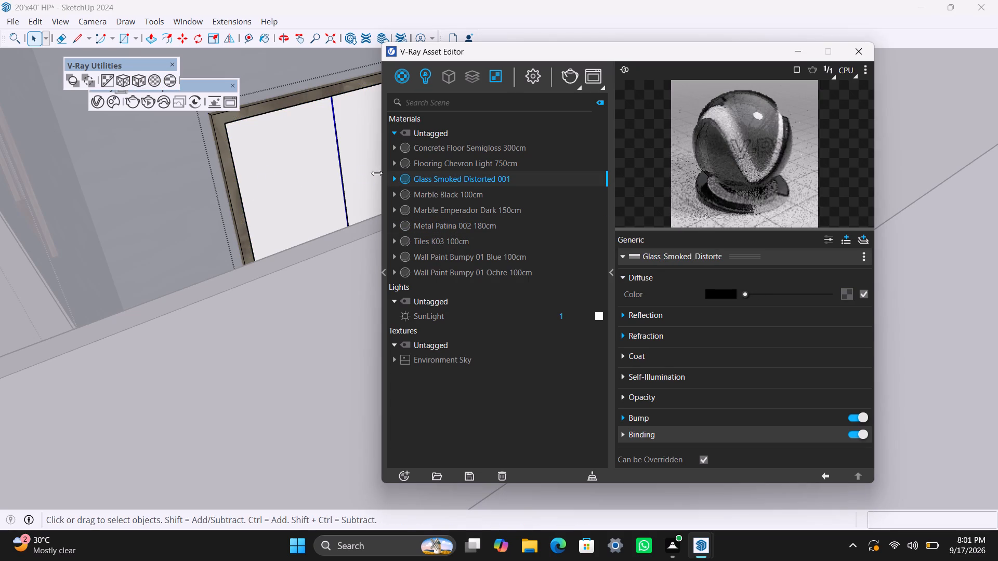
pyautogui.rightClick(445, 182)
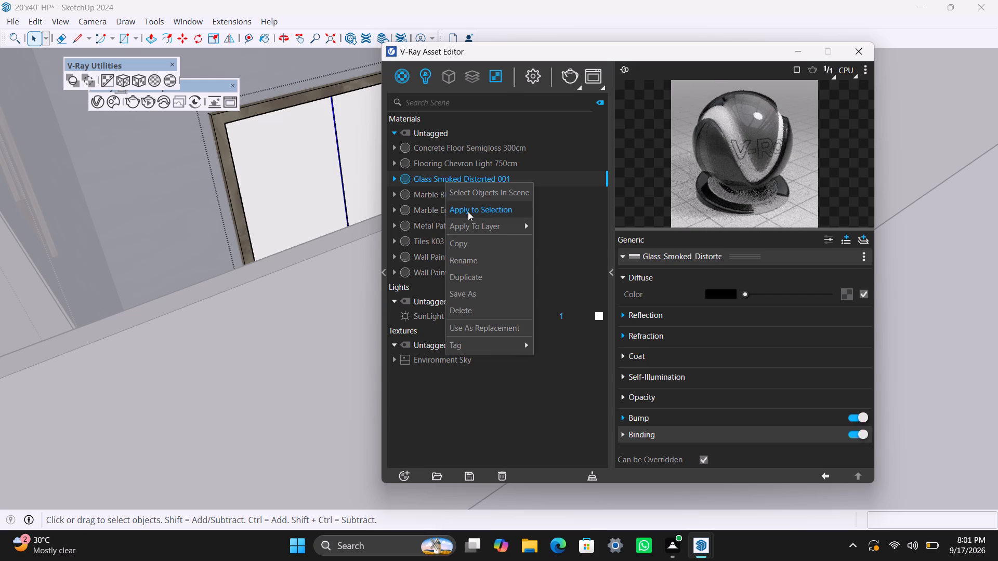
pyautogui.click(468, 211)
pyautogui.click(358, 166)
pyautogui.rightClick(475, 185)
pyautogui.click(484, 209)
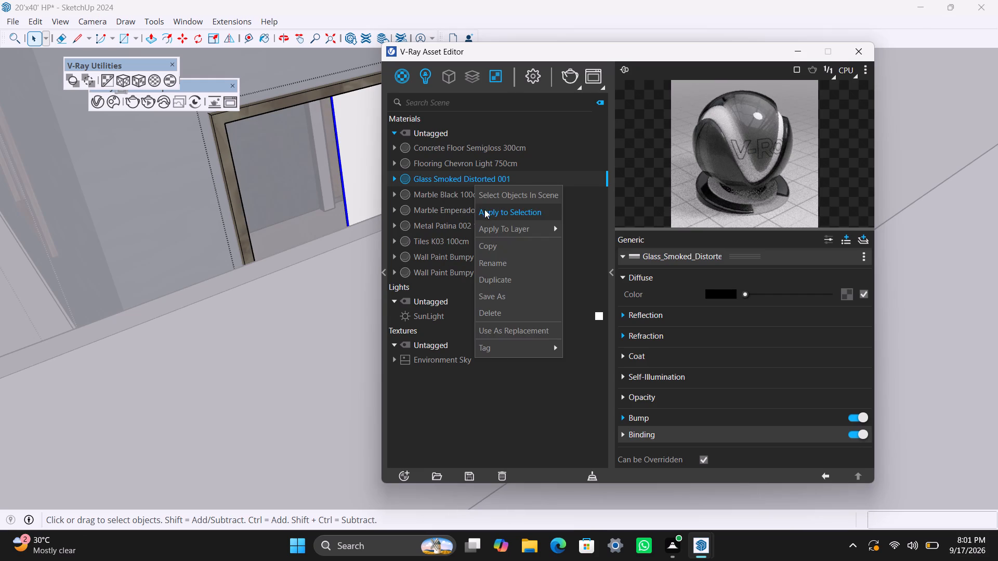
pyautogui.scroll(-20, 258, 277)
pyautogui.moveTo(266, 390); pyautogui.dragTo(186, 456, button='middle')
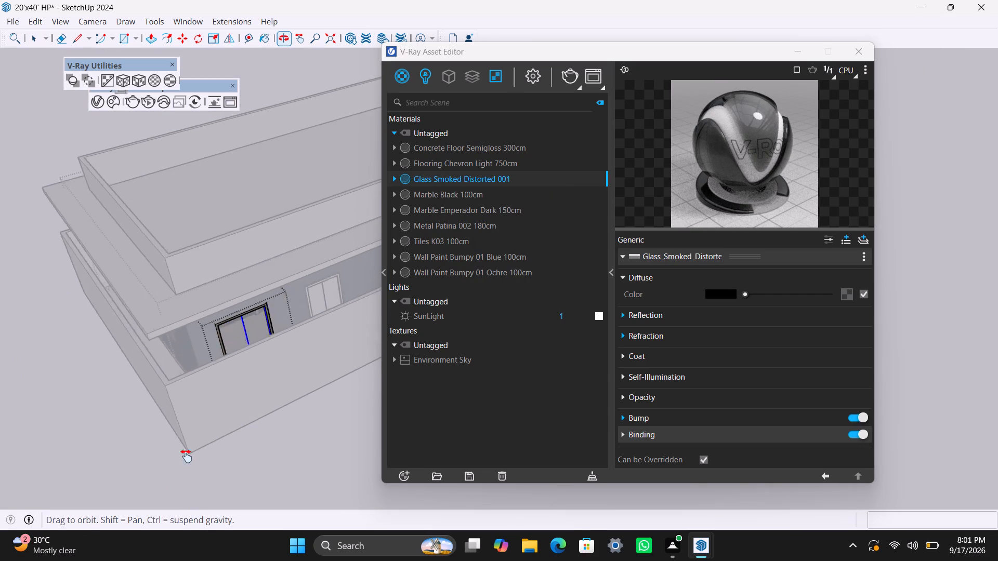
pyautogui.moveTo(186, 456); pyautogui.dragTo(176, 460, button='middle')
pyautogui.click(289, 462)
# Apply Metal Patina 002 180cm to the frame of the second window along the side wall, with tri-planar fit projection.
pyautogui.scroll(14, 268, 348)
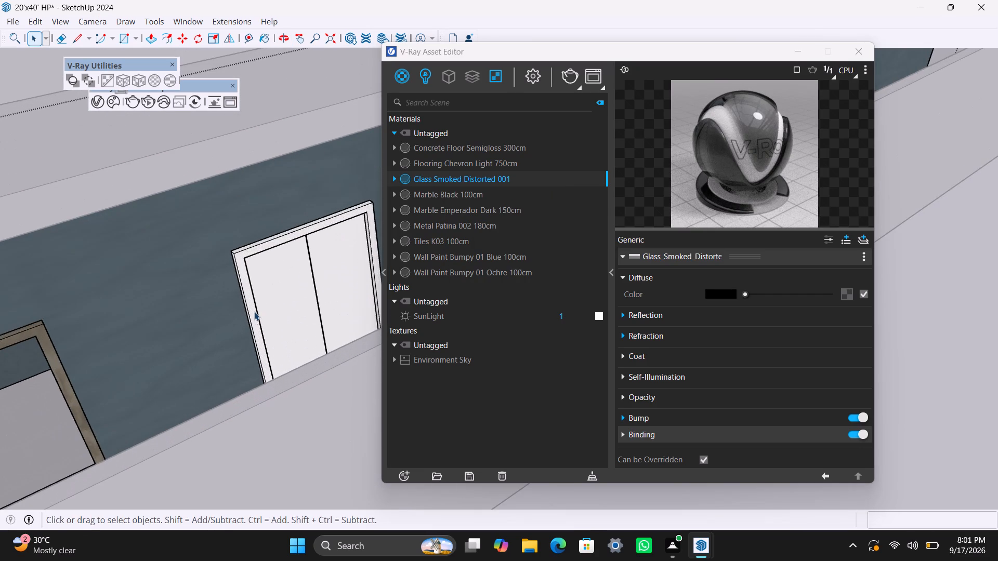
pyautogui.tripleClick(254, 311)
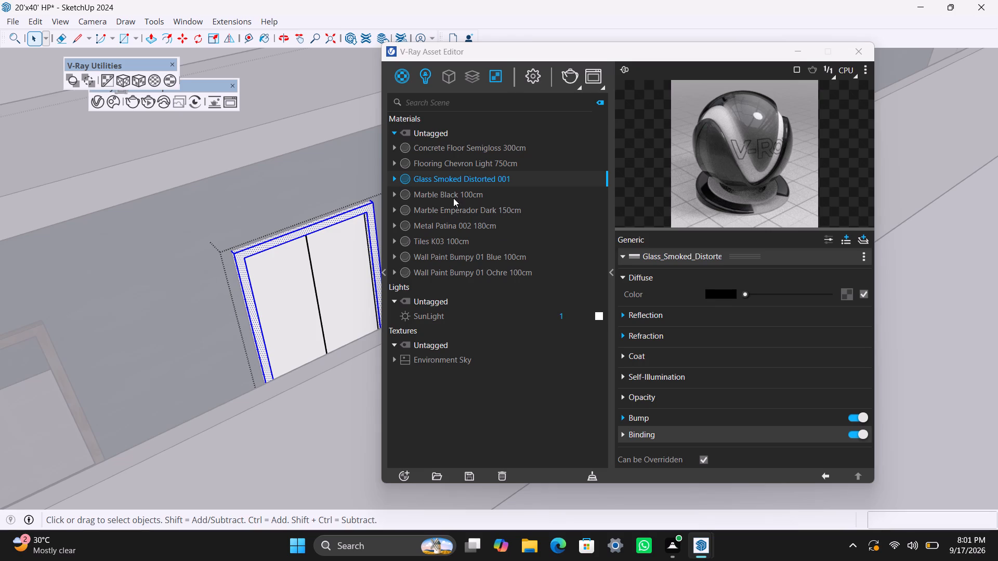
pyautogui.click(445, 227)
pyautogui.rightClick(444, 227)
pyautogui.click(482, 247)
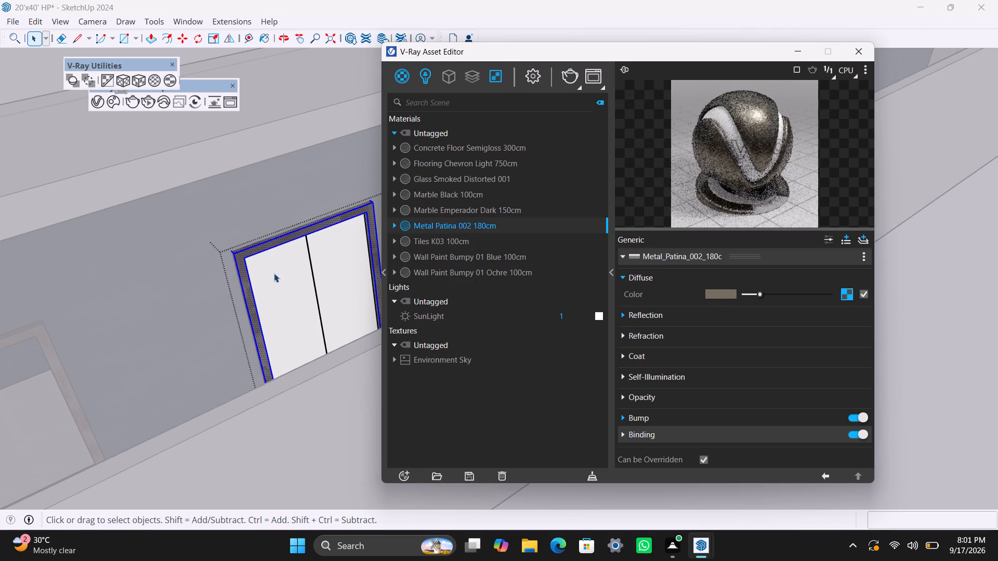
pyautogui.click(137, 75)
# Apply Glass Smoked Distorted 001 to both panes of the second side-wall window and leave its group editing.
pyautogui.click(268, 295)
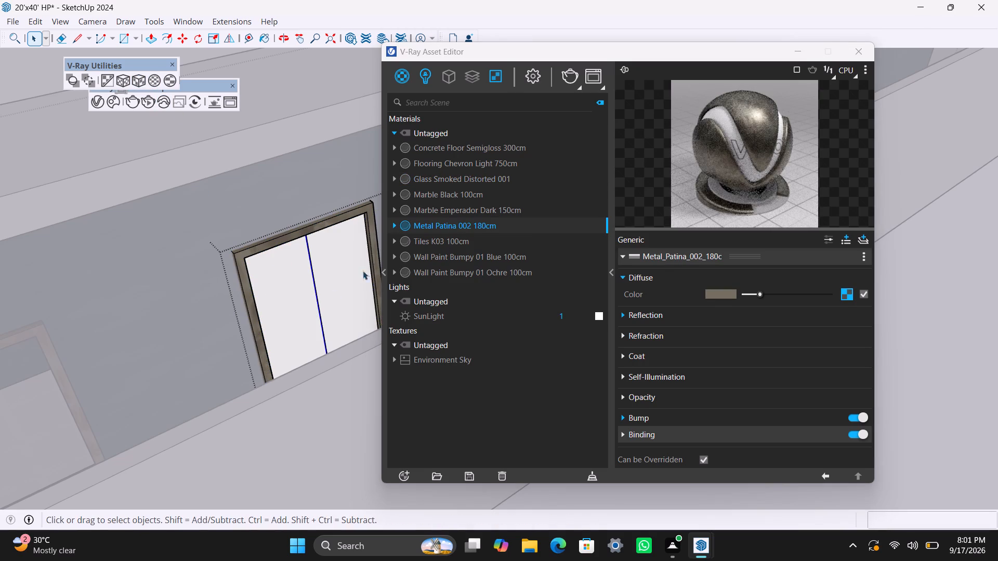
pyautogui.keyDown('shift'); pyautogui.click(330, 279); pyautogui.keyUp('shift')
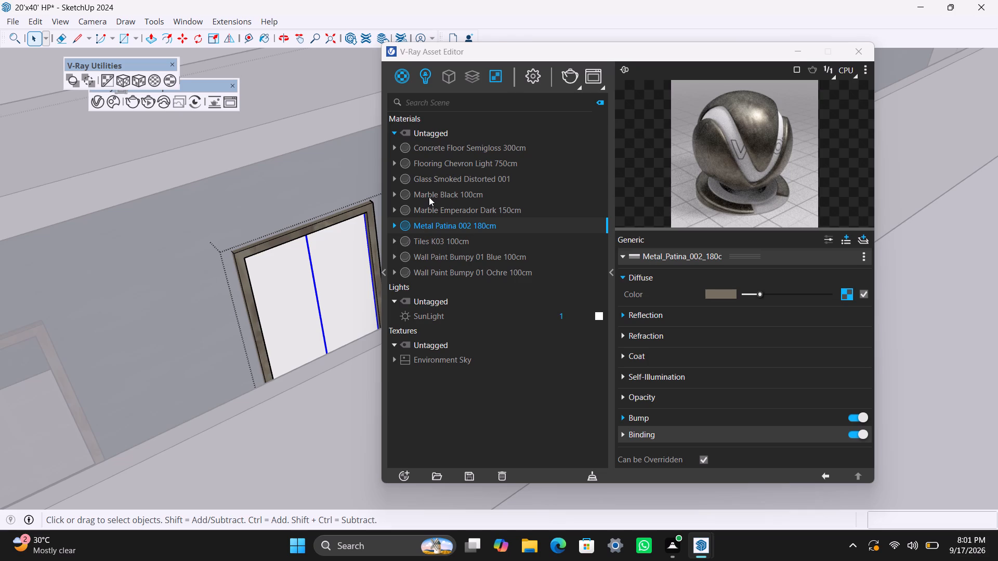
pyautogui.click(442, 177)
pyautogui.rightClick(442, 177)
pyautogui.click(476, 203)
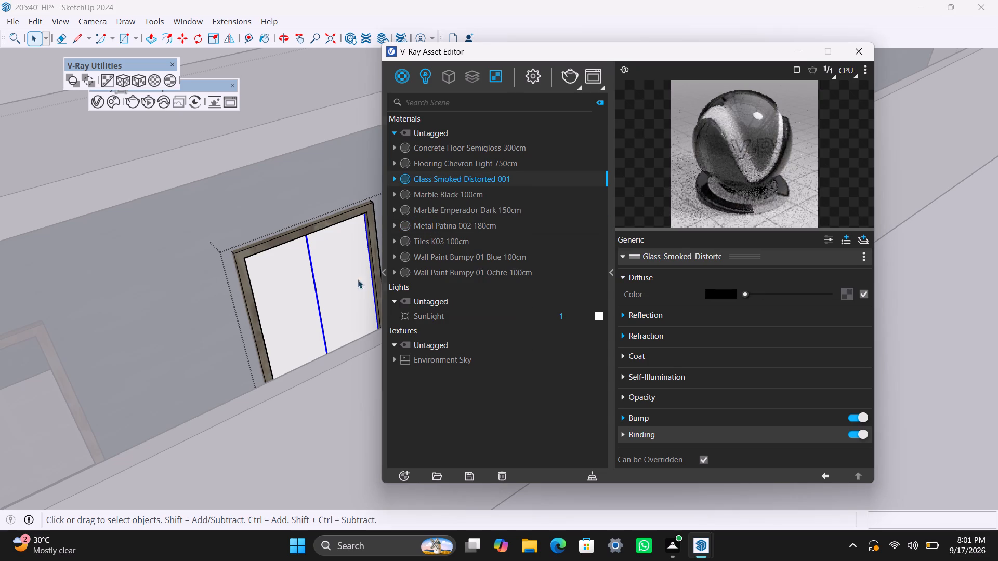
pyautogui.scroll(-11, 348, 399)
pyautogui.keyDown('shift'); pyautogui.moveTo(333, 404); pyautogui.dragTo(199, 440, button='middle'); pyautogui.keyUp('shift')
pyautogui.click(360, 479)
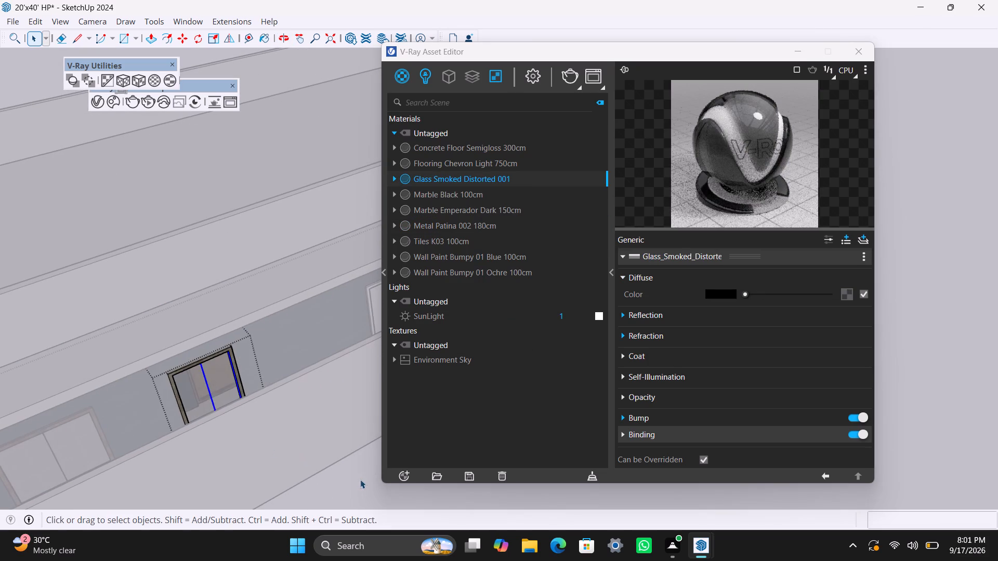
# Apply Metal Patina 002 180cm to the frame of the third side-wall window, with tri-planar fit projection.
pyautogui.scroll(4, 349, 417)
pyautogui.keyDown('shift'); pyautogui.moveTo(346, 377); pyautogui.dragTo(218, 452, button='middle'); pyautogui.keyUp('shift')
pyautogui.scroll(4, 268, 346)
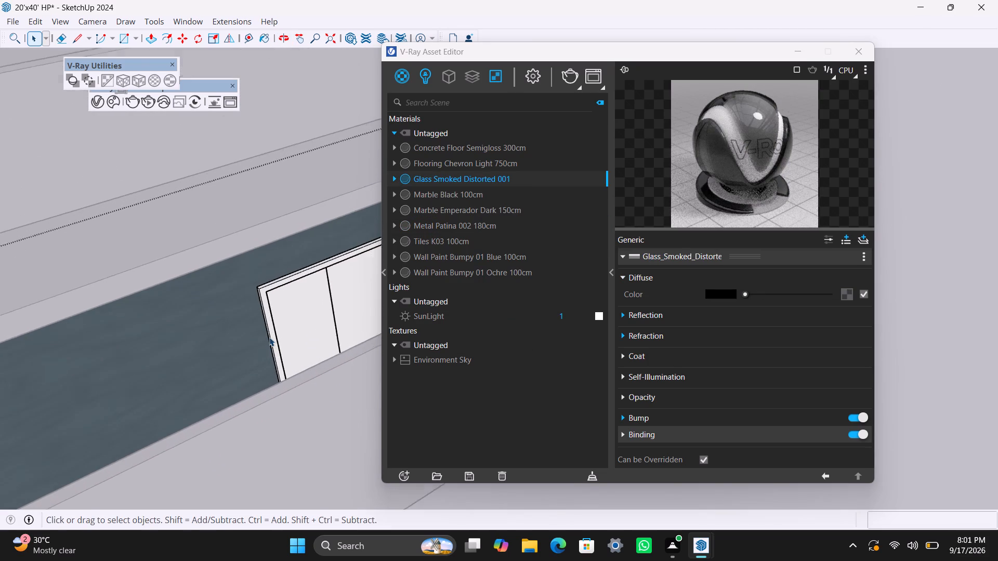
pyautogui.scroll(3, 269, 337)
pyautogui.tripleClick(271, 321)
pyautogui.click(272, 321)
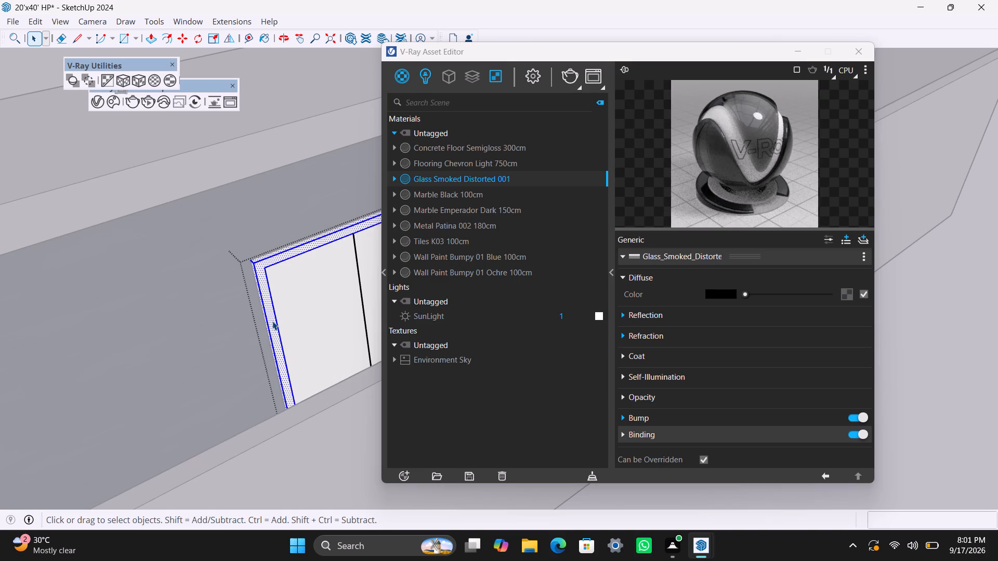
pyautogui.click(443, 225)
pyautogui.rightClick(439, 227)
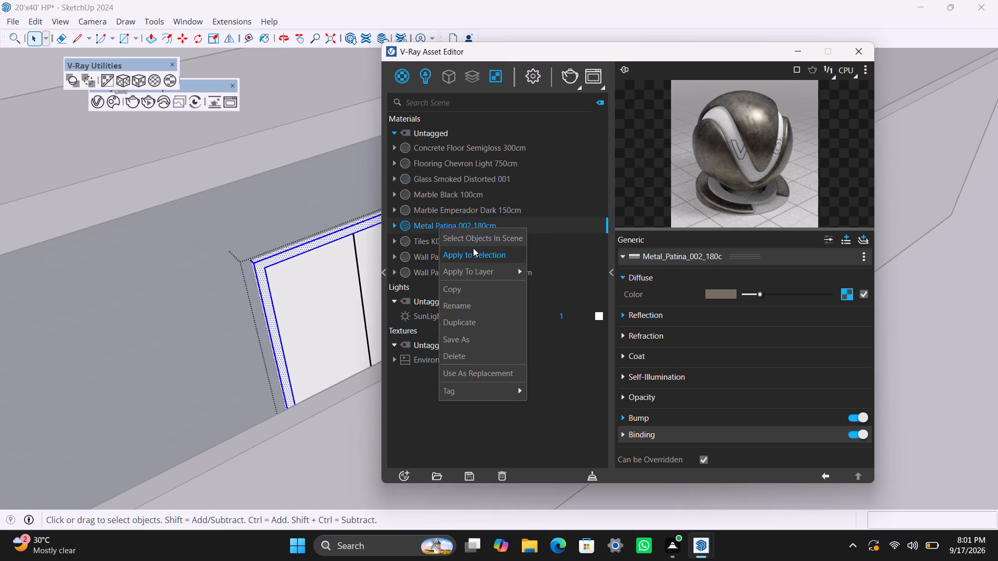
pyautogui.click(473, 250)
pyautogui.click(137, 81)
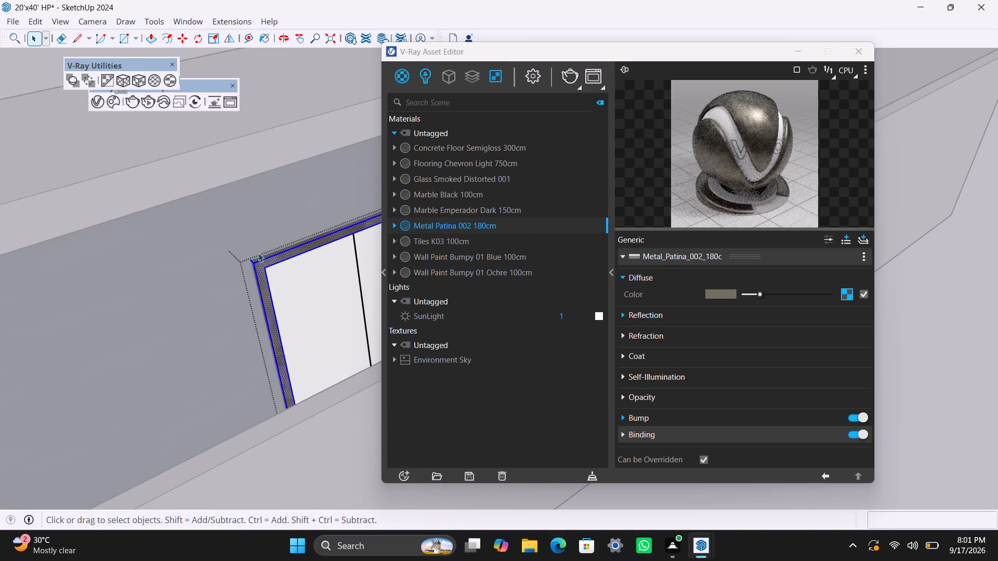
# Apply Glass Smoked Distorted 001 to both panes of the third side-wall window and leave its group editing.
pyautogui.scroll(2, 295, 296)
pyautogui.click(295, 294)
pyautogui.scroll(-3, 314, 349)
pyautogui.keyDown('shift'); pyautogui.moveTo(288, 355); pyautogui.dragTo(221, 367, button='middle'); pyautogui.keyUp('shift')
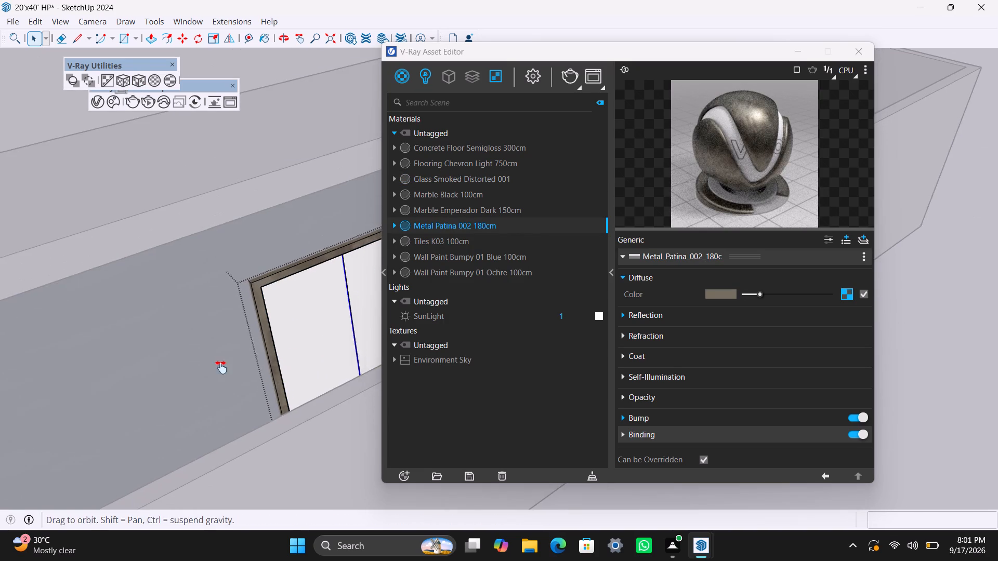
pyautogui.keyDown('shift'); pyautogui.moveTo(221, 367); pyautogui.dragTo(187, 367, button='middle'); pyautogui.keyUp('shift')
pyautogui.keyDown('shift'); pyautogui.click(290, 288); pyautogui.keyUp('shift')
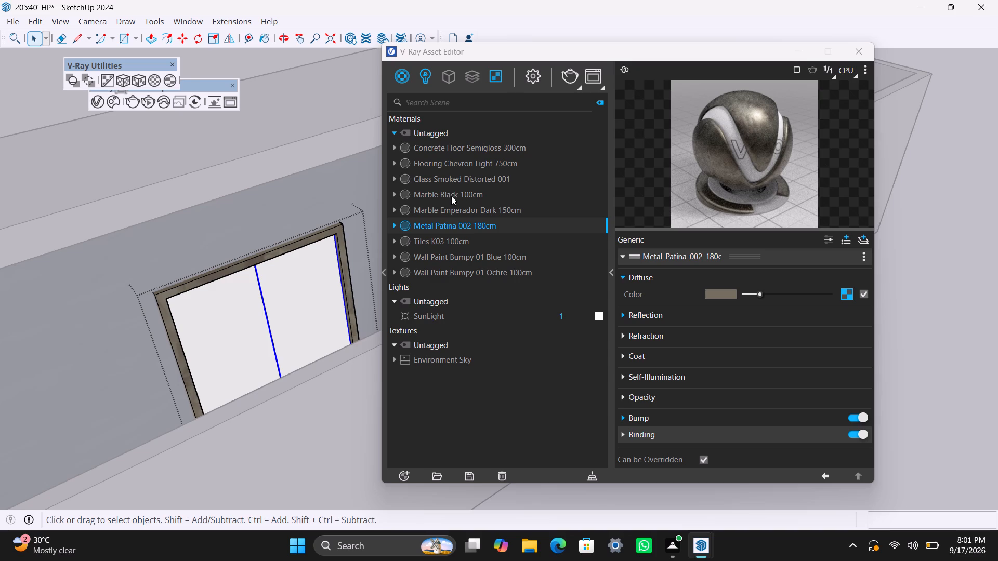
pyautogui.click(452, 178)
pyautogui.rightClick(454, 177)
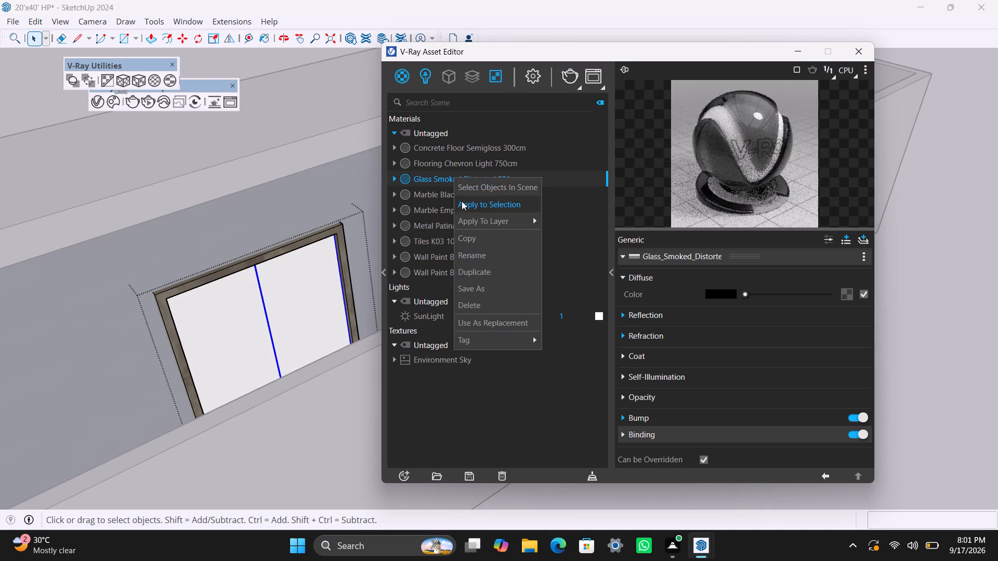
pyautogui.click(462, 201)
pyautogui.scroll(-18, 198, 346)
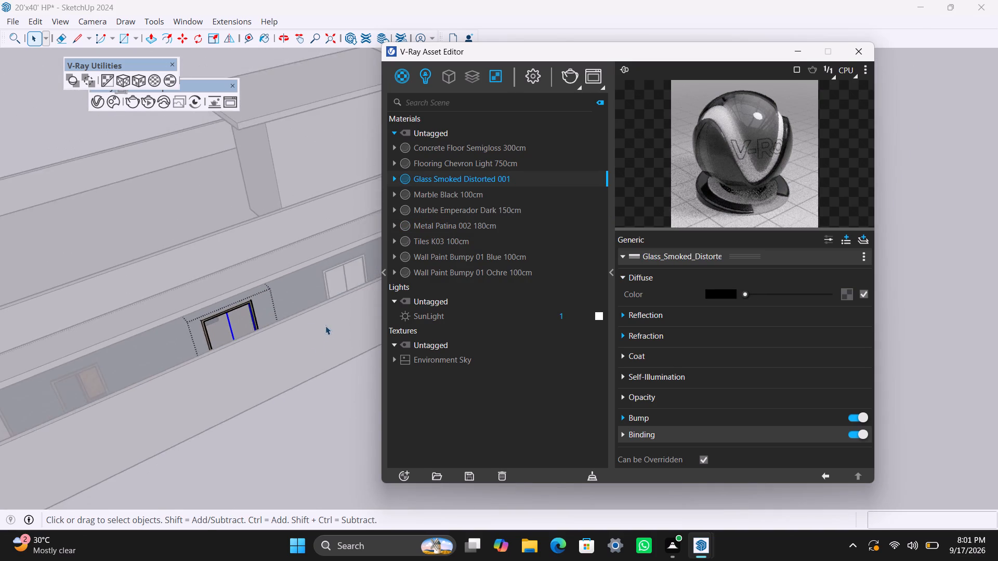
pyautogui.moveTo(325, 328); pyautogui.dragTo(253, 379, button='middle')
pyautogui.click(340, 448)
# Apply Metal Patina 002 180cm to the frame of the fourth window along the side wall, with tri-planar fit projection.
pyautogui.scroll(12, 273, 309)
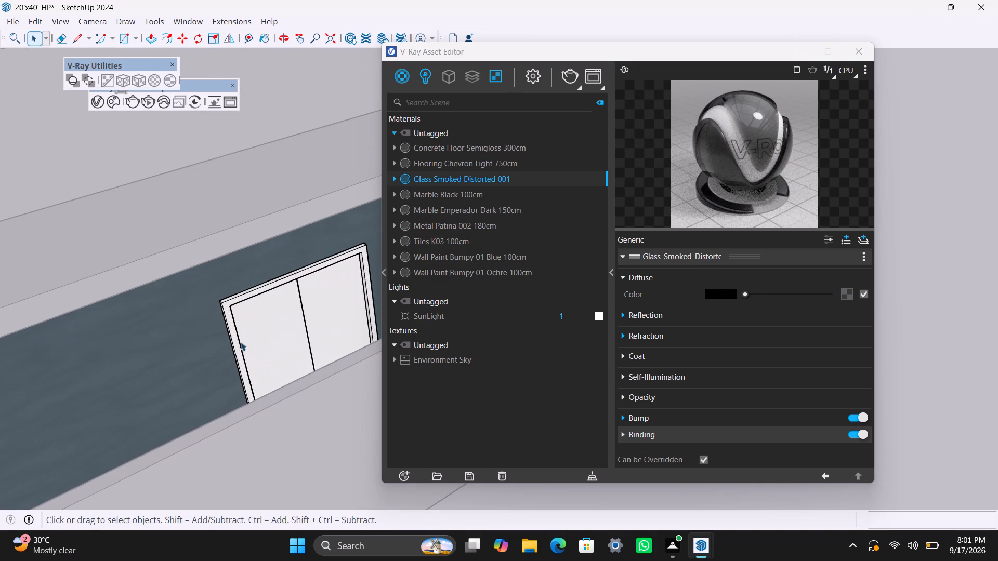
pyautogui.doubleClick(235, 331)
pyautogui.doubleClick(234, 330)
pyautogui.click(234, 330)
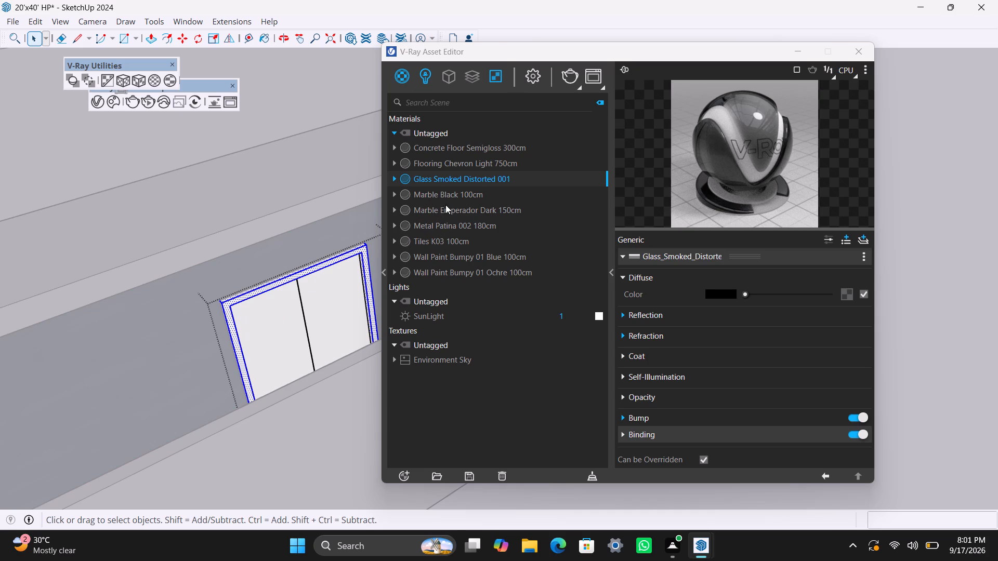
pyautogui.click(436, 228)
pyautogui.rightClick(436, 229)
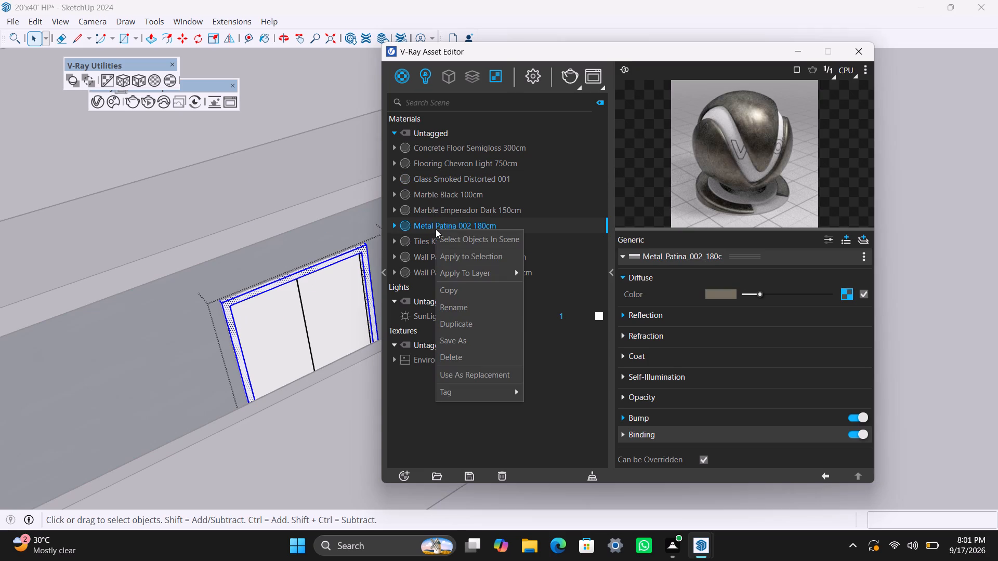
pyautogui.click(457, 256)
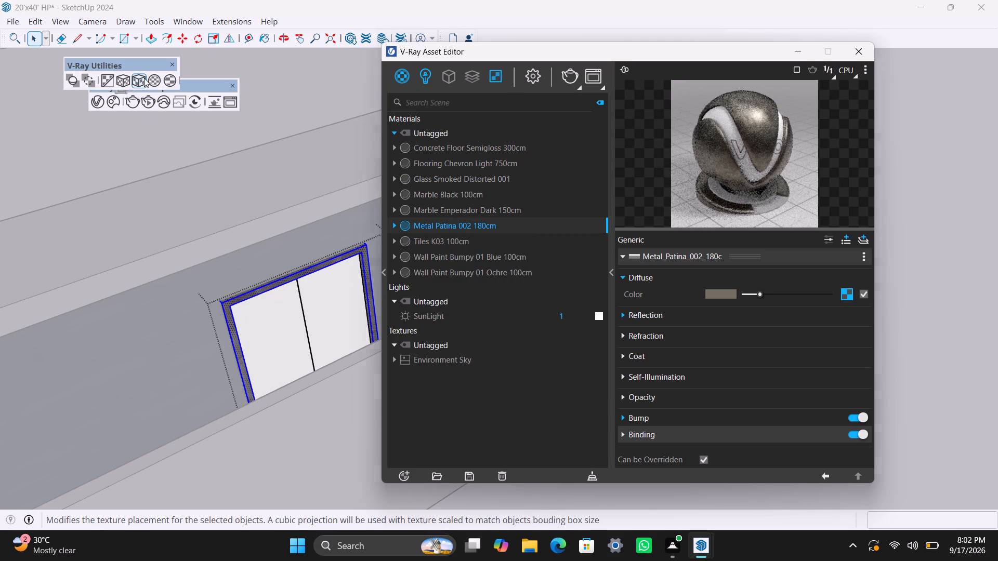
pyautogui.click(144, 77)
# Apply Glass Smoked Distorted 001 to both panes of the fourth side-wall window and leave its group editing.
pyautogui.scroll(2, 308, 342)
pyautogui.click(273, 335)
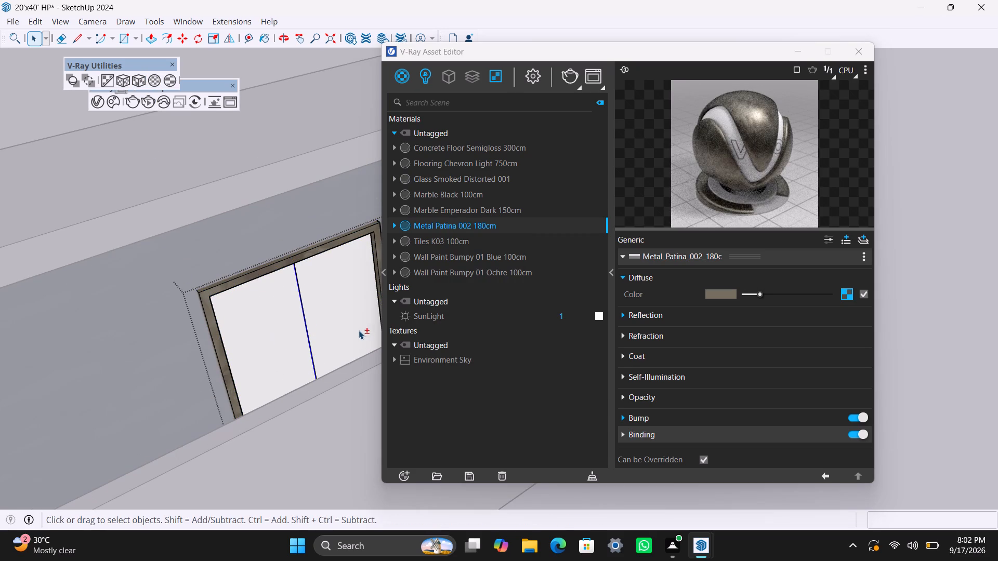
pyautogui.keyDown('shift'); pyautogui.click(351, 326); pyautogui.keyUp('shift')
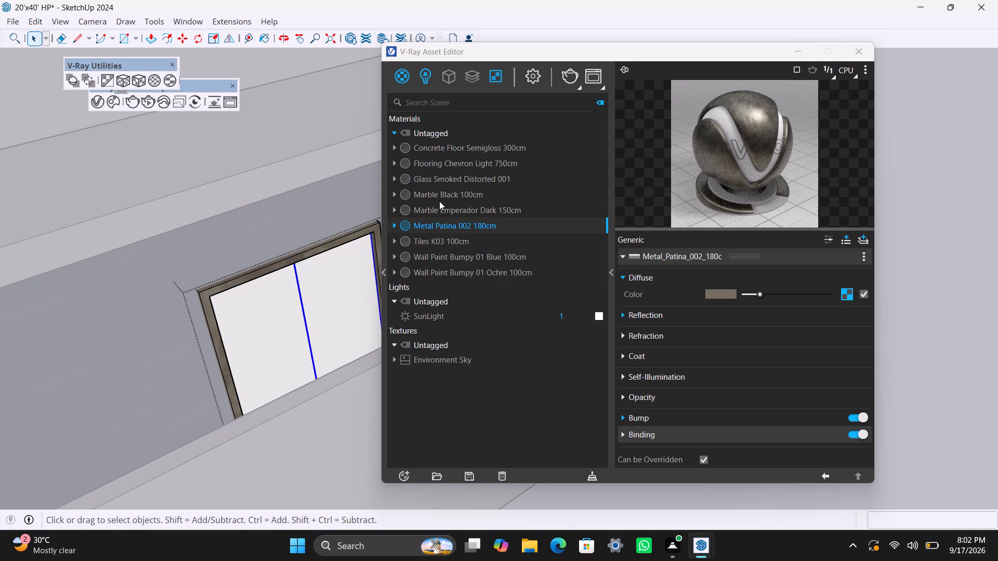
pyautogui.click(438, 182)
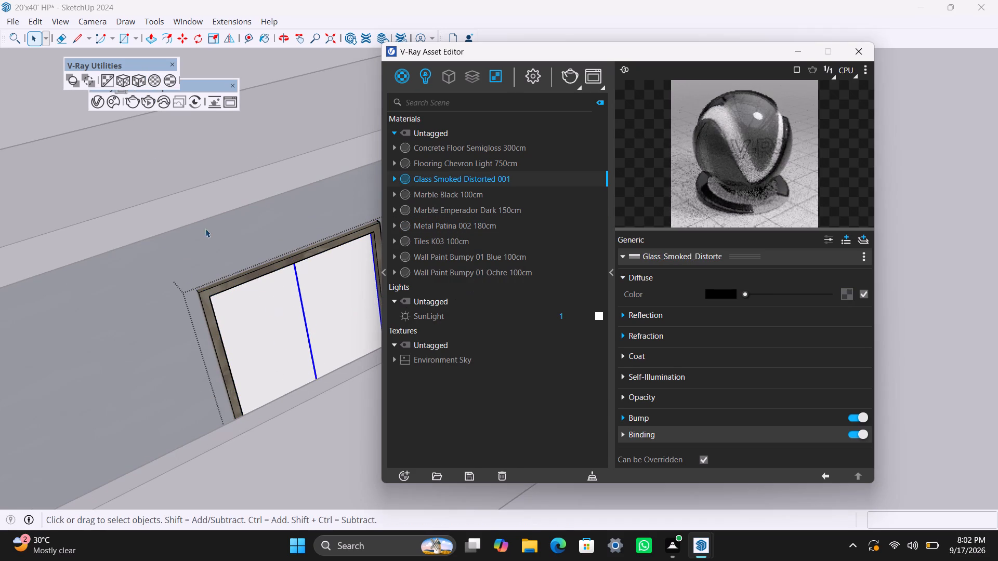
pyautogui.rightClick(436, 176)
pyautogui.click(463, 207)
pyautogui.scroll(-5, 295, 382)
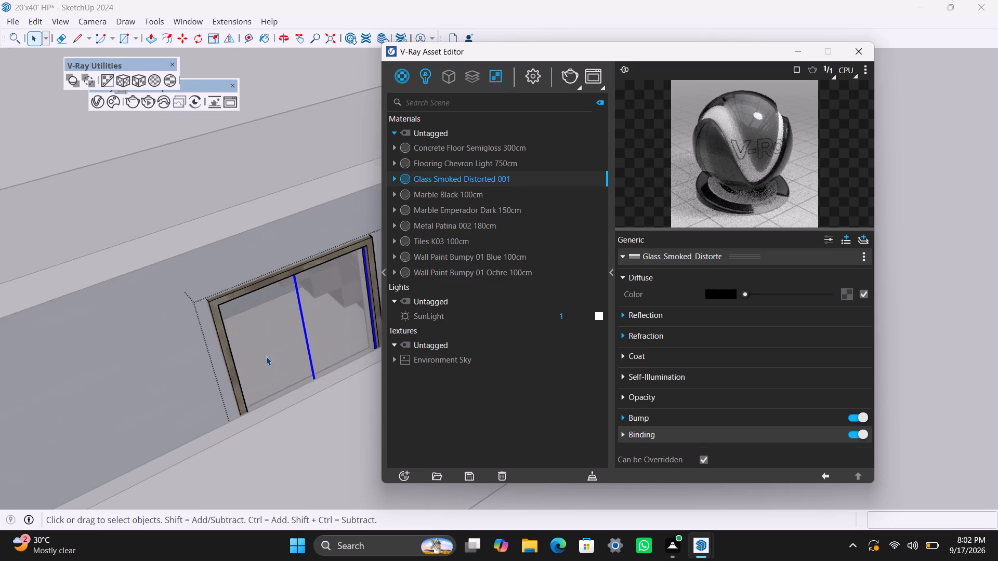
pyautogui.scroll(-15, 266, 356)
pyautogui.moveTo(269, 412); pyautogui.dragTo(142, 406, button='middle')
pyautogui.click(294, 231)
# Examine the house's exterior from the other sides and the roof for doors and windows still lacking materials.
pyautogui.scroll(4, 299, 349)
pyautogui.moveTo(294, 398); pyautogui.dragTo(0, 426, button='middle')
pyautogui.scroll(3, 267, 311)
pyautogui.keyDown('shift'); pyautogui.moveTo(282, 319); pyautogui.dragTo(54, 386, button='middle'); pyautogui.keyUp('shift')
pyautogui.scroll(-4, 227, 323)
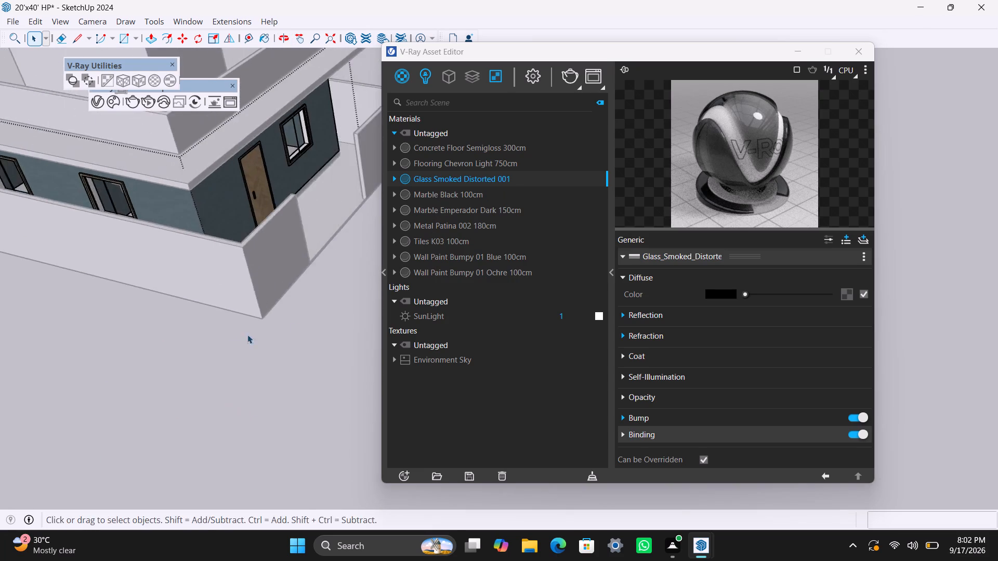
pyautogui.scroll(-2, 247, 335)
pyautogui.moveTo(299, 301); pyautogui.dragTo(44, 322, button='middle')
pyautogui.scroll(-6, 214, 290)
pyautogui.keyDown('shift'); pyautogui.moveTo(275, 318); pyautogui.dragTo(161, 358, button='middle'); pyautogui.keyUp('shift')
pyautogui.click(185, 358)
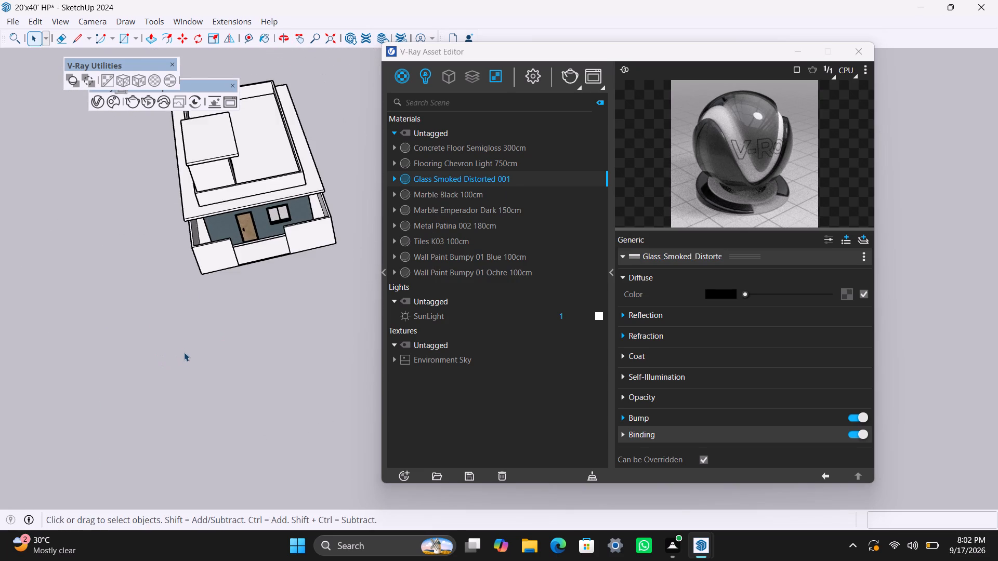
pyautogui.click(184, 352)
pyautogui.scroll(4, 274, 200)
pyautogui.moveTo(337, 173); pyautogui.dragTo(87, 201, button='middle')
pyautogui.scroll(-4, 237, 178)
pyautogui.keyDown('shift'); pyautogui.moveTo(287, 274); pyautogui.dragTo(214, 391, button='middle'); pyautogui.keyUp('shift')
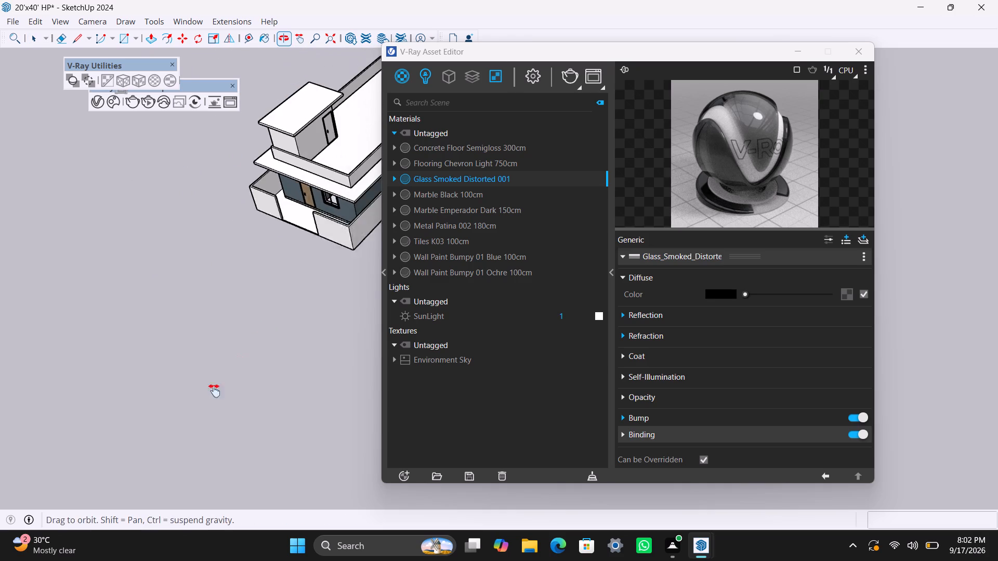
pyautogui.keyDown('shift'); pyautogui.moveTo(214, 391); pyautogui.dragTo(213, 391, button='middle'); pyautogui.keyUp('shift')
pyautogui.scroll(10, 269, 192)
pyautogui.moveTo(295, 236); pyautogui.dragTo(136, 215, button='middle')
pyautogui.scroll(-5, 253, 157)
pyautogui.keyDown('shift'); pyautogui.moveTo(334, 162); pyautogui.dragTo(245, 278, button='middle'); pyautogui.keyUp('shift')
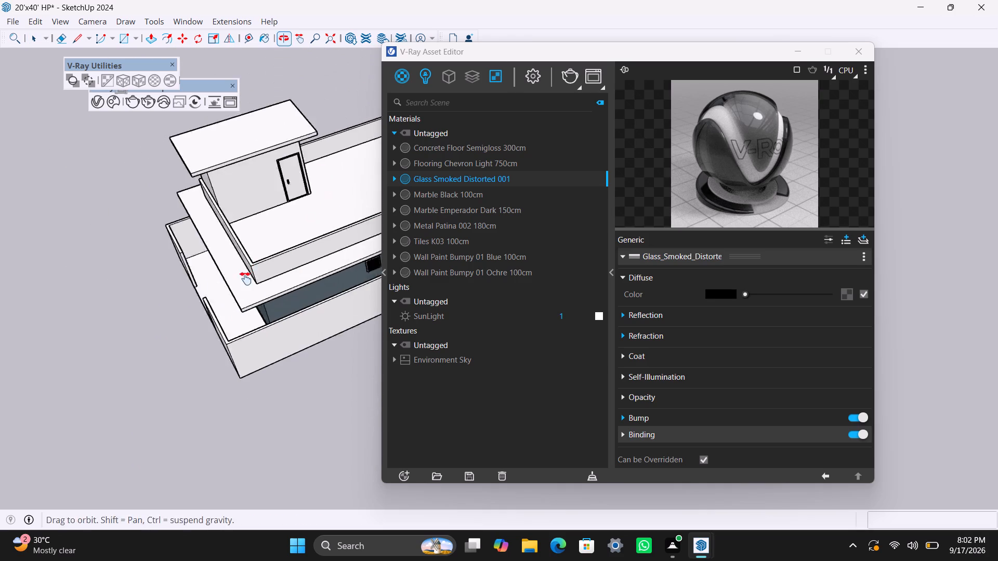
pyautogui.keyDown('shift'); pyautogui.moveTo(245, 278); pyautogui.dragTo(243, 278, button='middle'); pyautogui.keyUp('shift')
# Apply Metal Patina 002 180cm to the frame of the rooftop room's door, with tri-planar fit projection.
pyautogui.scroll(19, 238, 244)
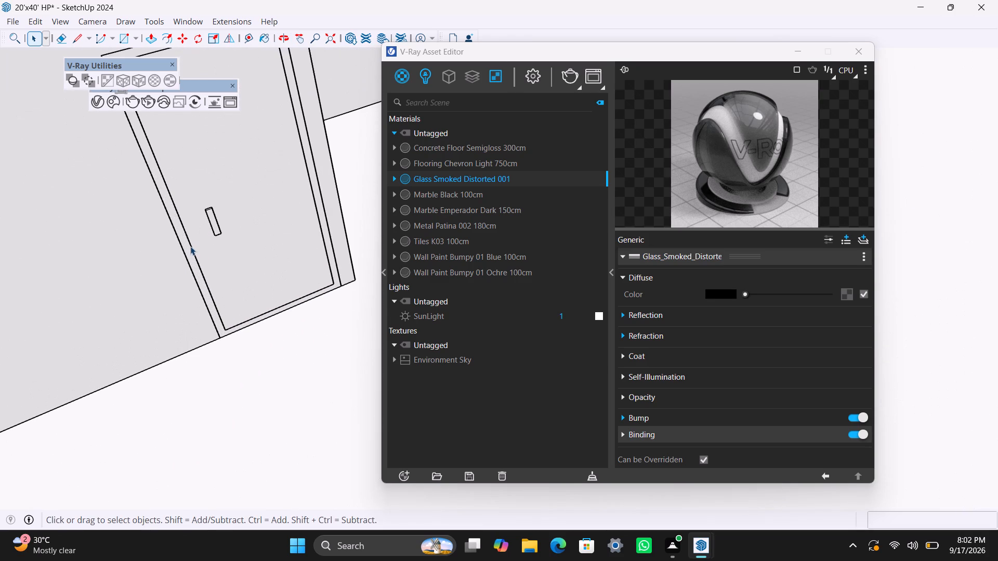
pyautogui.scroll(-4, 191, 271)
pyautogui.doubleClick(195, 264)
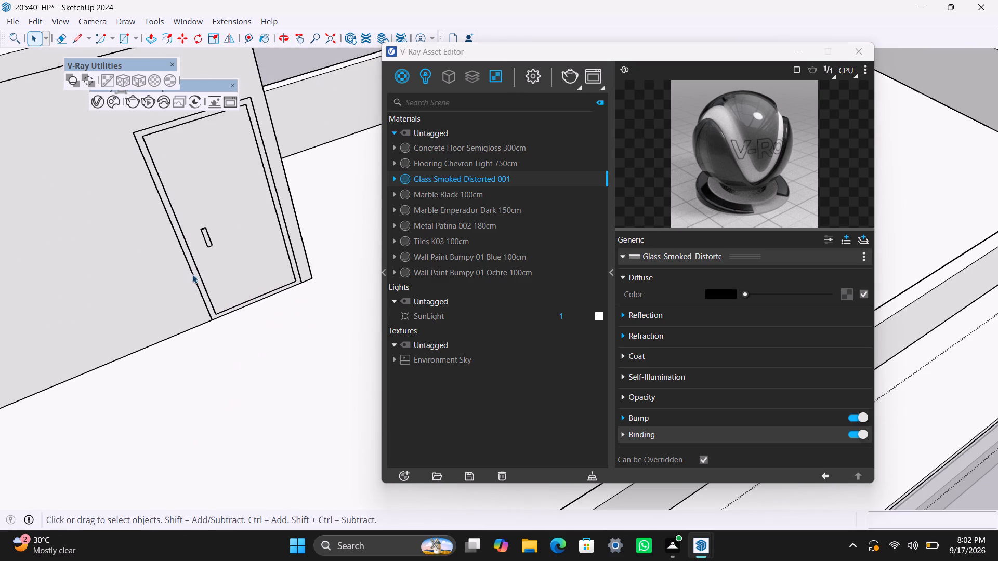
pyautogui.scroll(3, 192, 266)
pyautogui.tripleClick(191, 265)
pyautogui.click(191, 265)
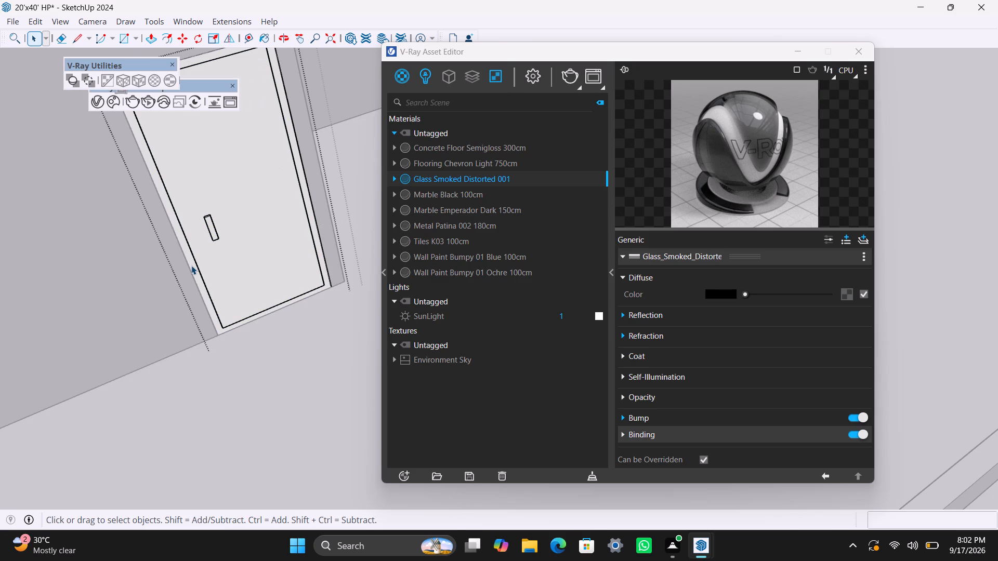
pyautogui.click(191, 265)
pyautogui.doubleClick(191, 265)
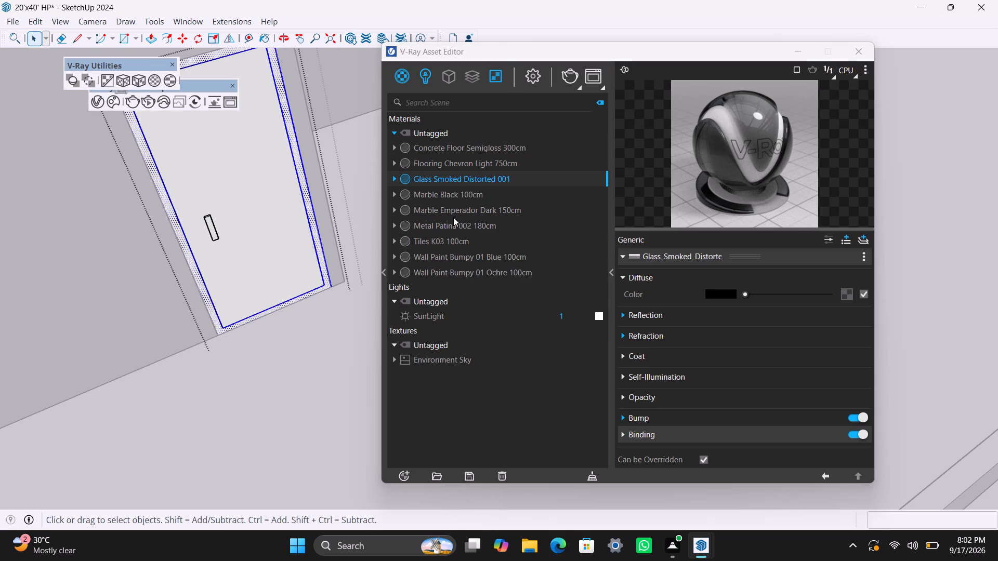
pyautogui.click(444, 225)
pyautogui.rightClick(444, 224)
pyautogui.click(463, 248)
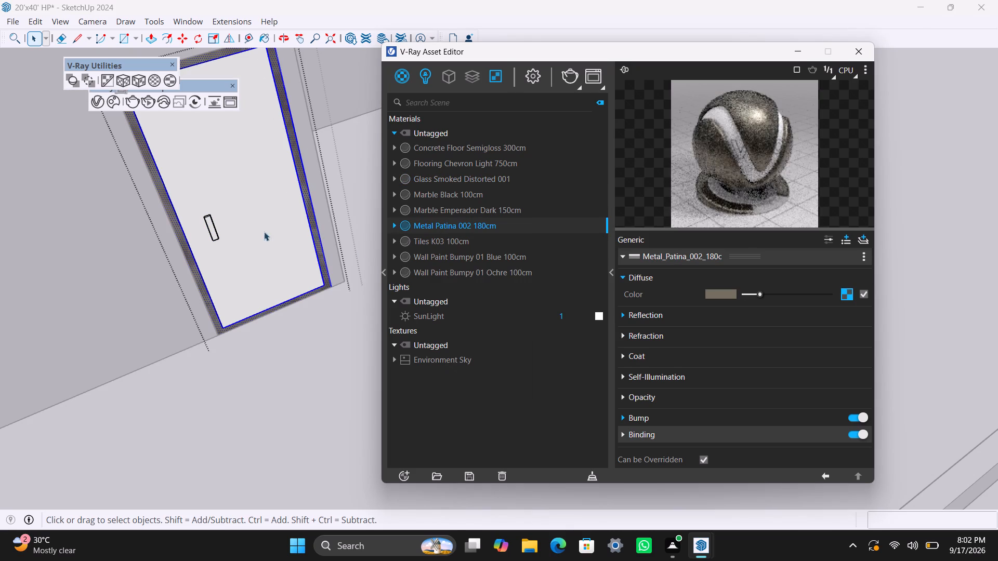
pyautogui.click(139, 73)
# Apply Metal Patina 002 180cm to the rooftop door's handle, with tri-planar fit projection.
pyautogui.scroll(2, 215, 220)
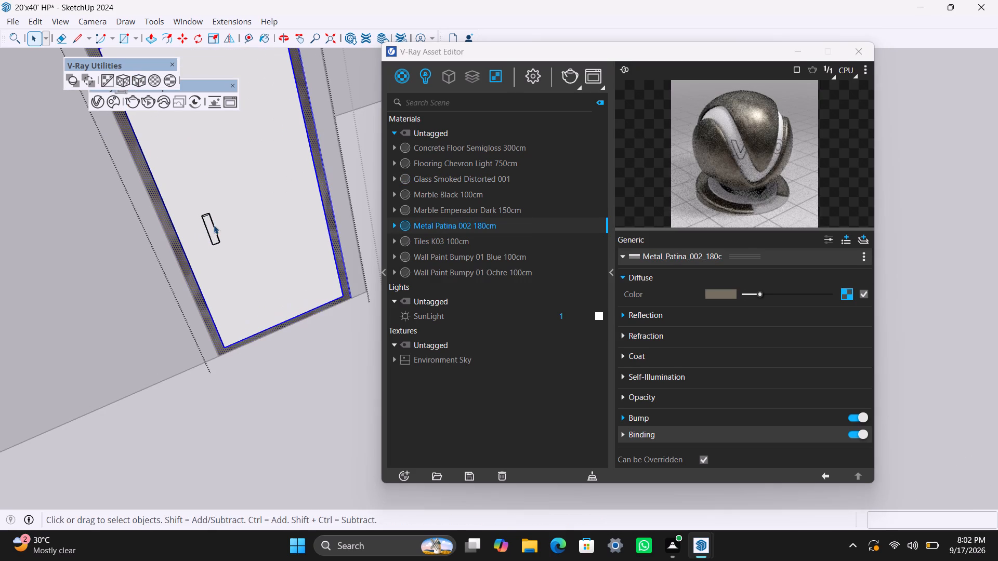
pyautogui.click(213, 225)
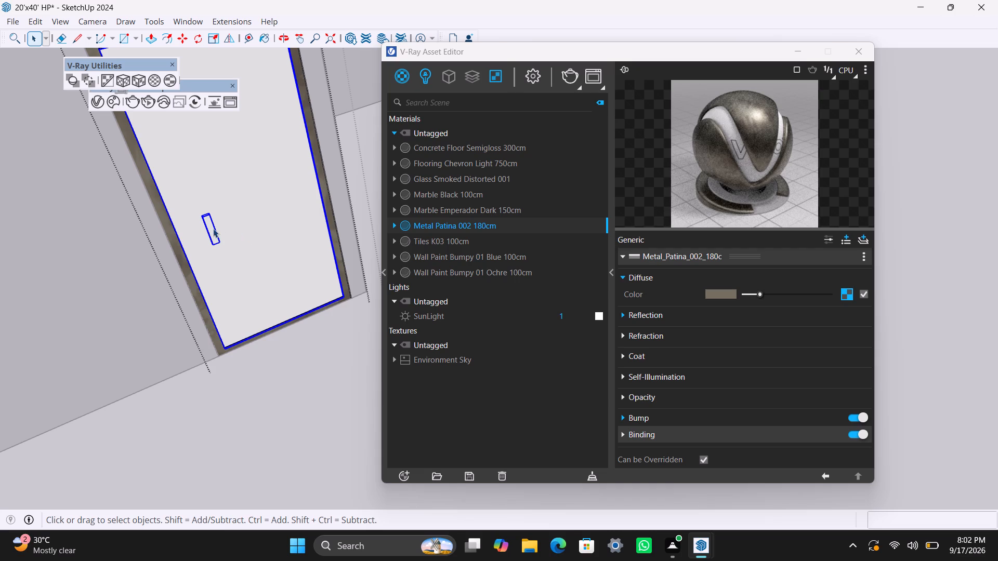
pyautogui.tripleClick(211, 228)
pyautogui.rightClick(443, 223)
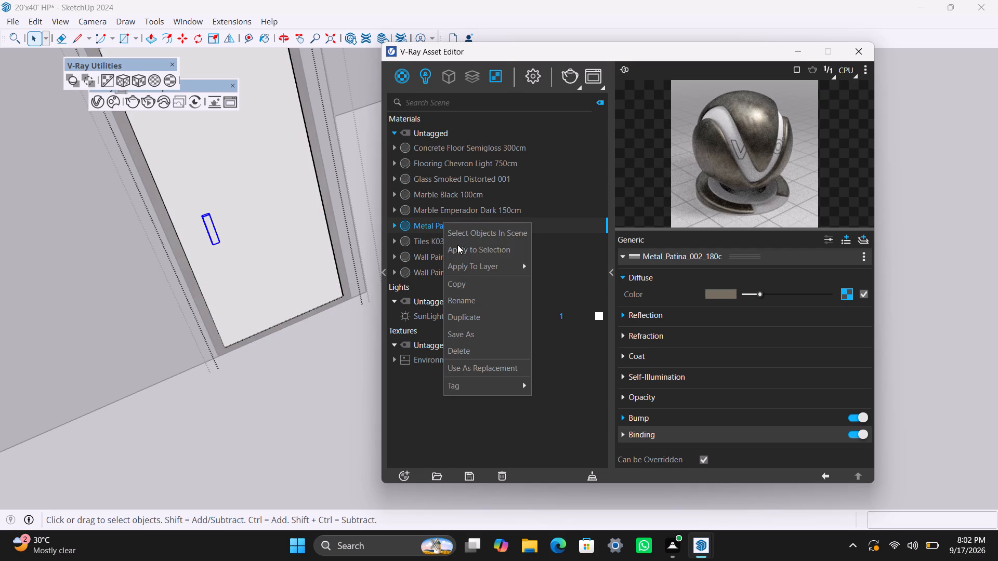
pyautogui.click(458, 251)
pyautogui.click(145, 86)
# Apply Flooring Chevron Light 750cm to the rooftop door's panel and leave the nested group editing.
pyautogui.doubleClick(271, 183)
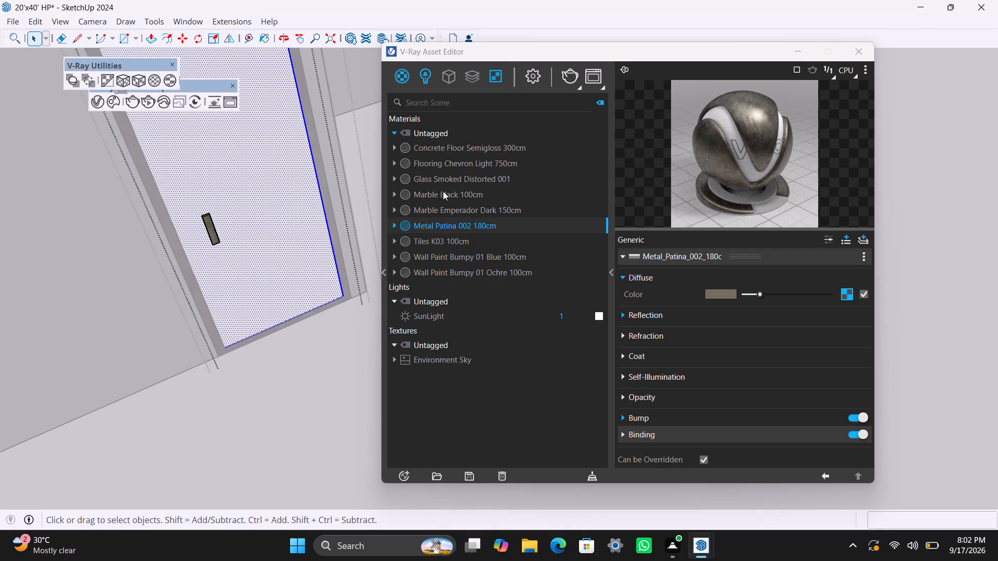
pyautogui.click(444, 160)
pyautogui.rightClick(443, 162)
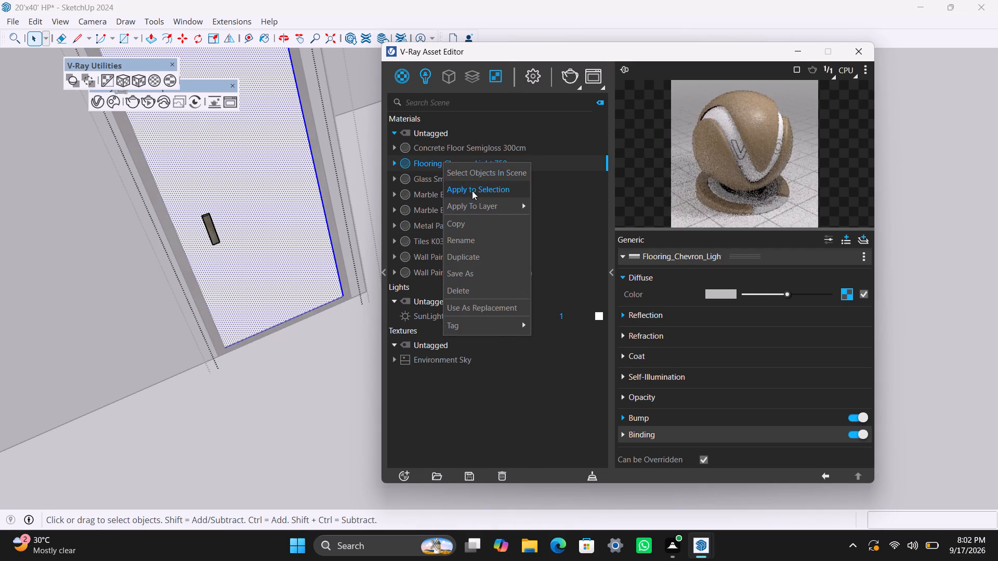
pyautogui.click(473, 191)
pyautogui.click(287, 400)
pyautogui.scroll(-20, 232, 383)
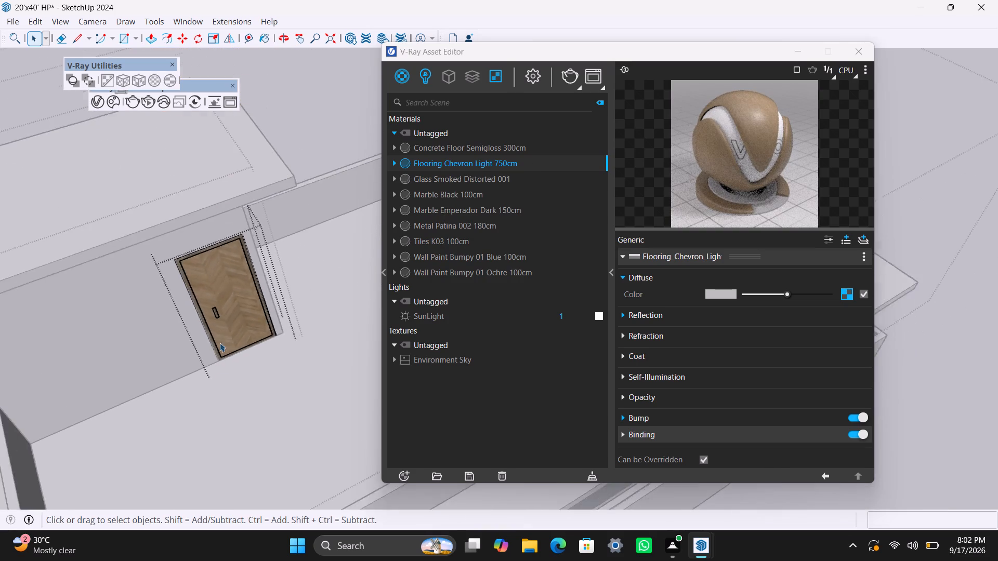
pyautogui.scroll(-6, 220, 343)
pyautogui.doubleClick(317, 169)
pyautogui.tripleClick(266, 138)
pyautogui.scroll(-6, 240, 319)
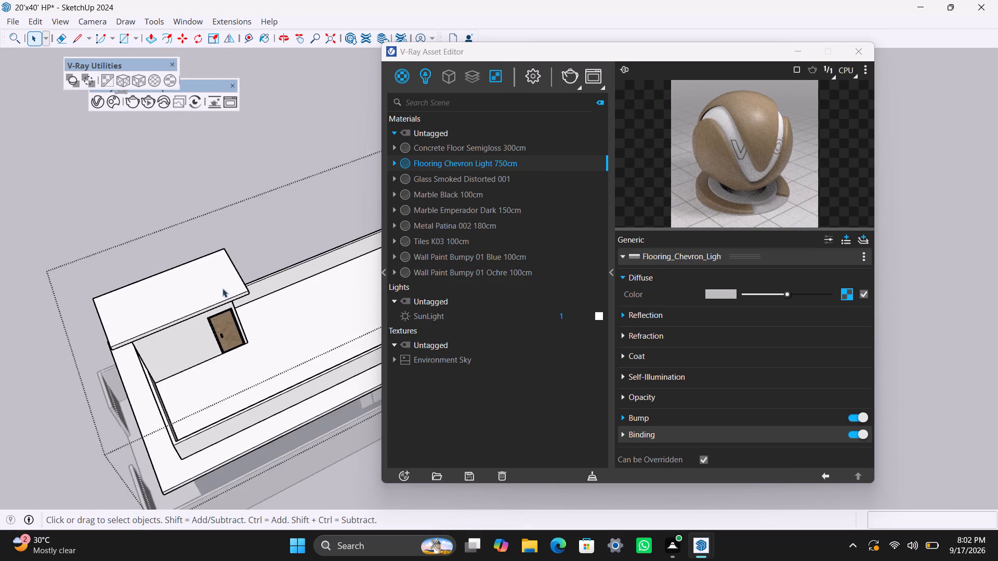
pyautogui.scroll(-6, 222, 288)
pyautogui.moveTo(166, 331); pyautogui.dragTo(261, 322, button='middle')
pyautogui.doubleClick(238, 203)
# Apply Wall Paint Bumpy 01 Blue 100cm to the rooftop room's front wall face, with tri-planar fit projection.
pyautogui.scroll(-6, 229, 375)
pyautogui.moveTo(269, 446); pyautogui.dragTo(338, 393, button='middle')
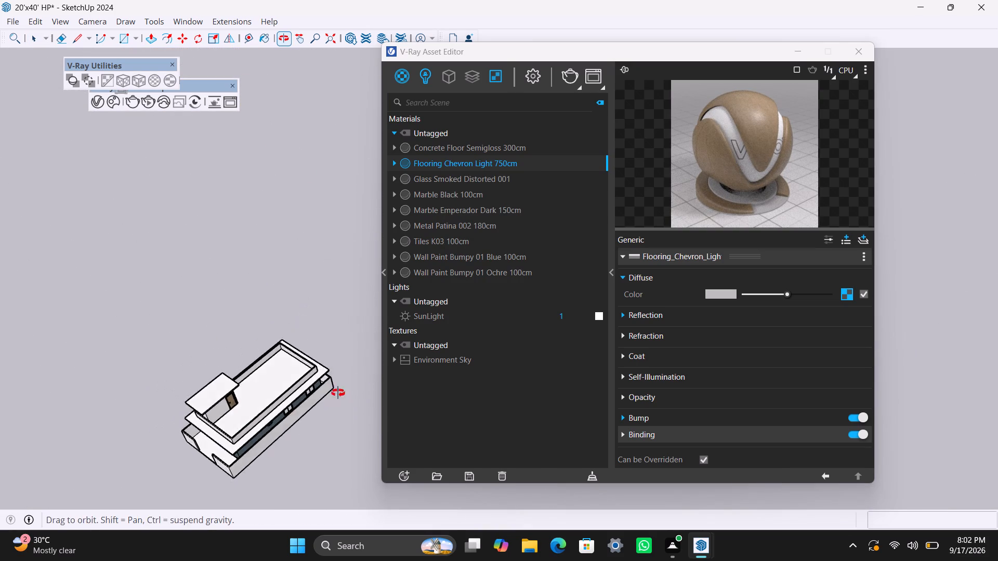
pyautogui.moveTo(338, 393); pyautogui.dragTo(347, 382, button='middle')
pyautogui.scroll(-3, 239, 438)
pyautogui.keyDown('shift'); pyautogui.moveTo(264, 429); pyautogui.dragTo(265, 277, button='middle'); pyautogui.keyUp('shift')
pyautogui.scroll(4, 252, 294)
pyautogui.moveTo(207, 341); pyautogui.dragTo(305, 352, button='middle')
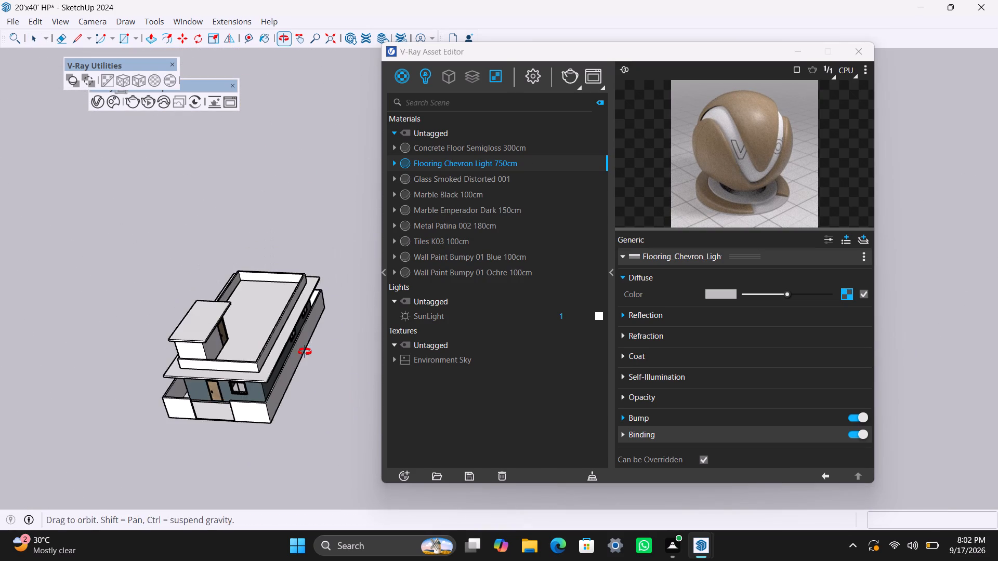
pyautogui.moveTo(305, 352); pyautogui.dragTo(305, 352, button='middle')
pyautogui.scroll(4, 267, 352)
pyautogui.moveTo(175, 394); pyautogui.dragTo(252, 390, button='middle')
pyautogui.scroll(4, 220, 382)
pyautogui.keyDown('shift'); pyautogui.moveTo(219, 383); pyautogui.dragTo(238, 273, button='middle'); pyautogui.keyUp('shift')
pyautogui.scroll(3, 186, 300)
pyautogui.tripleClick(153, 296)
pyautogui.click(153, 297)
pyautogui.doubleClick(152, 298)
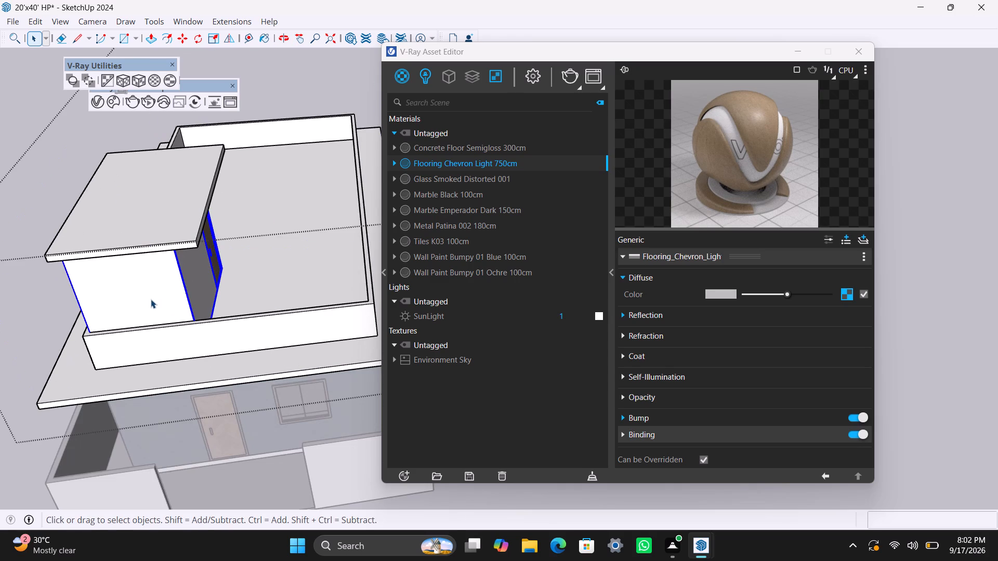
pyautogui.doubleClick(151, 300)
pyautogui.scroll(4, 153, 298)
pyautogui.click(152, 297)
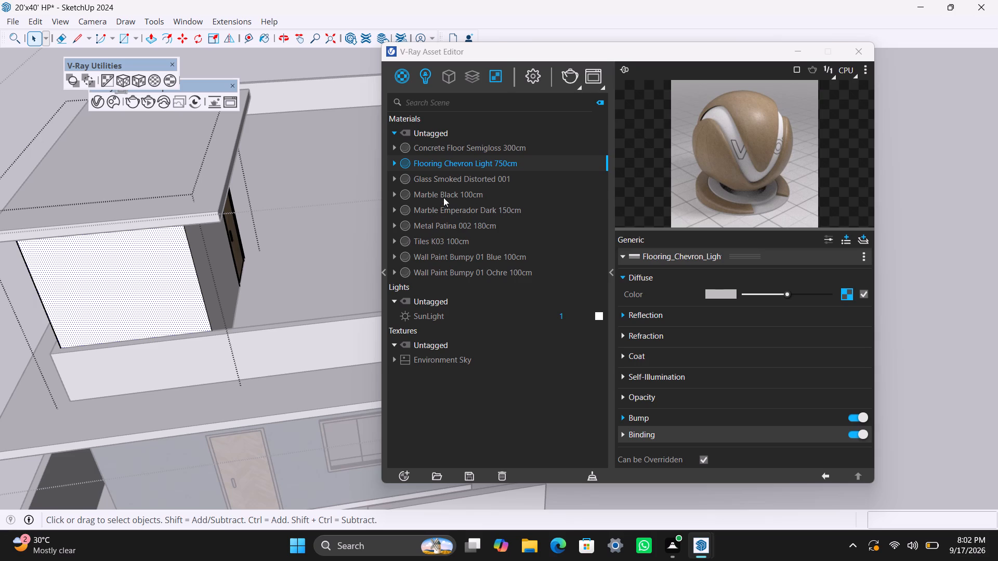
pyautogui.click(439, 252)
pyautogui.rightClick(439, 254)
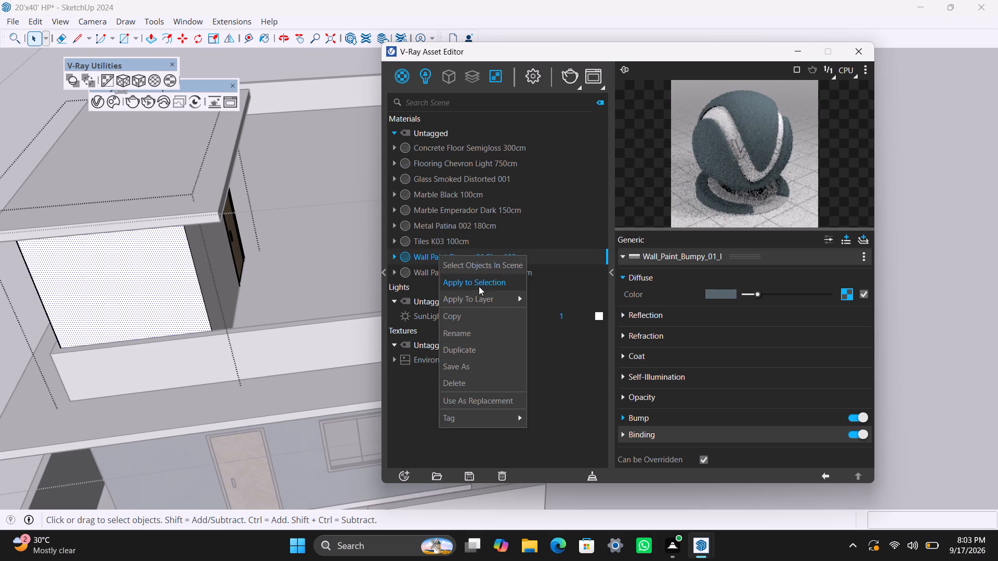
pyautogui.click(479, 286)
pyautogui.click(139, 84)
# Apply Wall Paint Bumpy 01 Blue 100cm to the rooftop room's wall face beside the door, with tri-planar fit projection.
pyautogui.scroll(2, 226, 271)
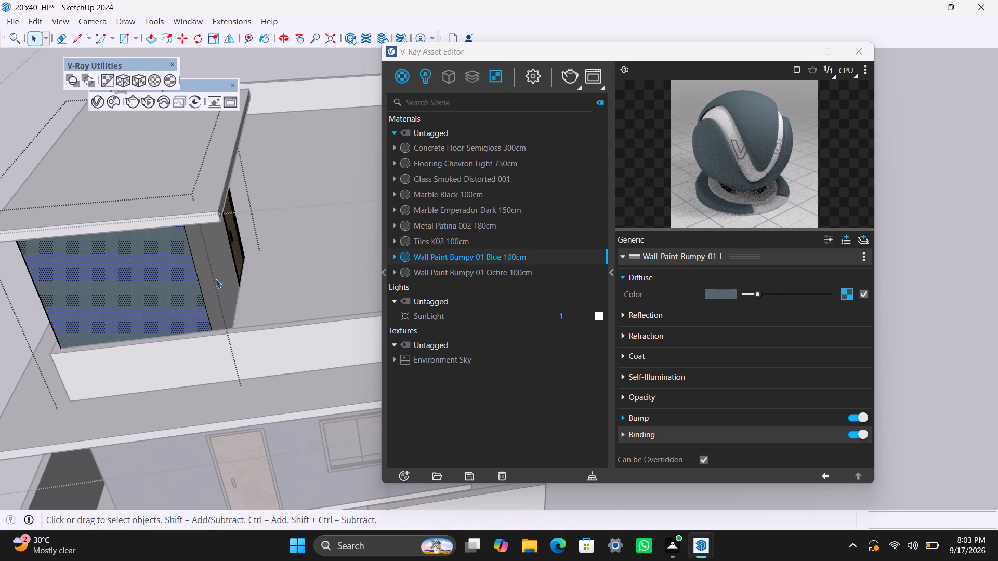
pyautogui.moveTo(213, 295); pyautogui.dragTo(50, 303, button='middle')
pyautogui.scroll(2, 244, 241)
pyautogui.click(242, 205)
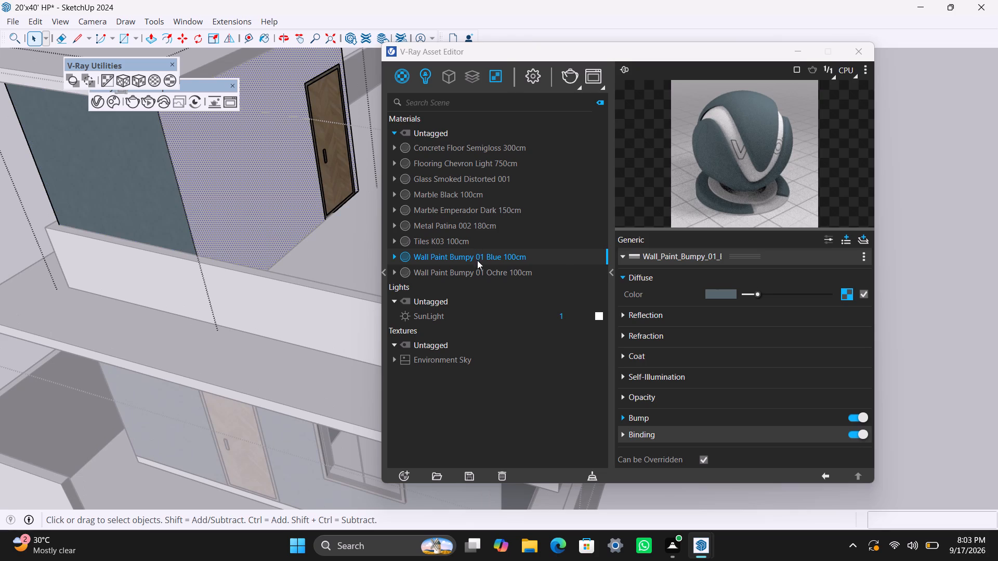
pyautogui.rightClick(477, 260)
pyautogui.click(516, 283)
pyautogui.click(147, 75)
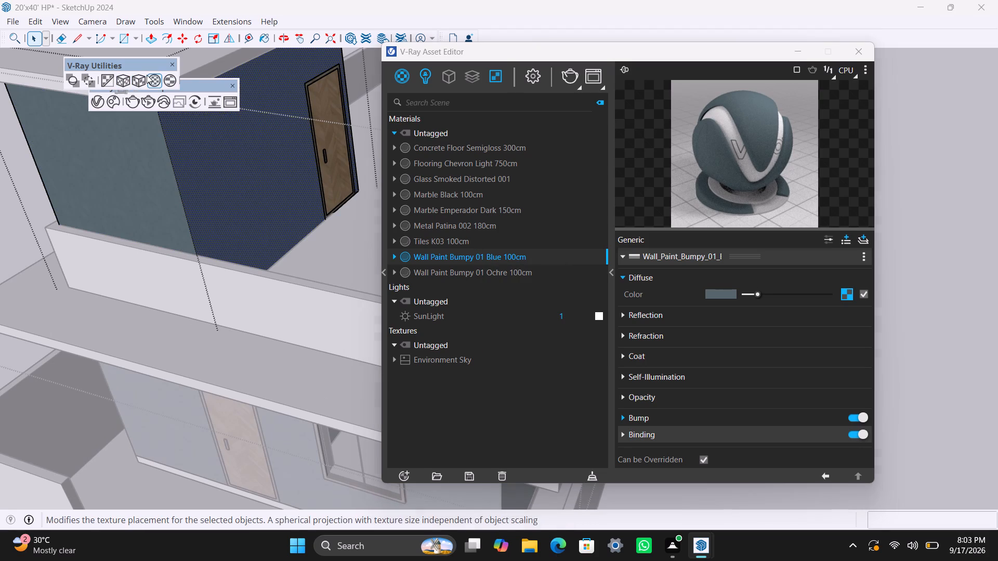
pyautogui.click(139, 75)
# Apply Wall Paint Bumpy 01 Blue 100cm to the rooftop room's side wall opposite the door, with tri-planar fit projection.
pyautogui.scroll(-11, 238, 222)
pyautogui.moveTo(191, 224); pyautogui.dragTo(447, 194, button='middle')
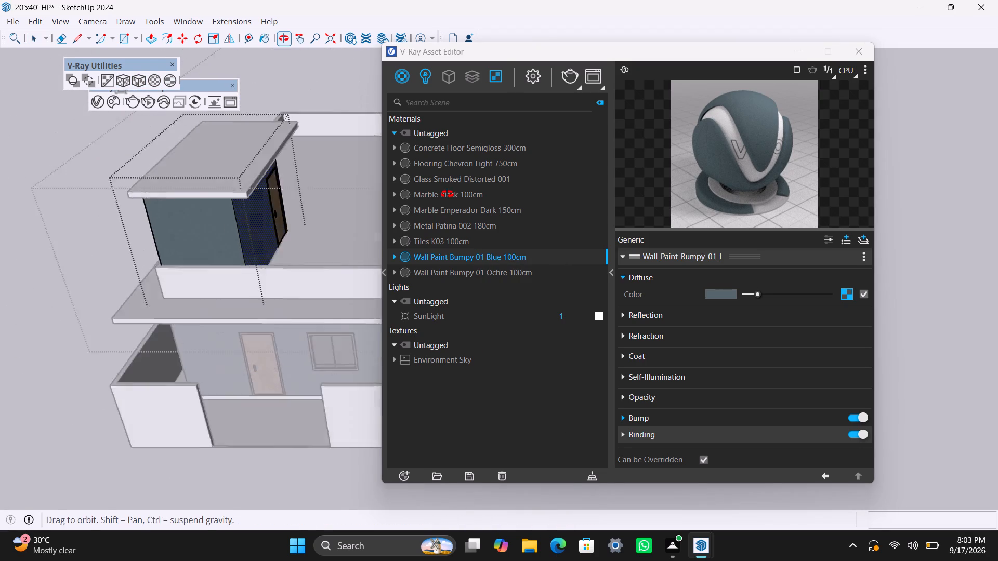
pyautogui.moveTo(447, 194); pyautogui.dragTo(443, 209, button='middle')
pyautogui.scroll(-5, 257, 331)
pyautogui.moveTo(239, 335); pyautogui.dragTo(347, 328, button='middle')
pyautogui.scroll(3, 273, 324)
pyautogui.click(265, 324)
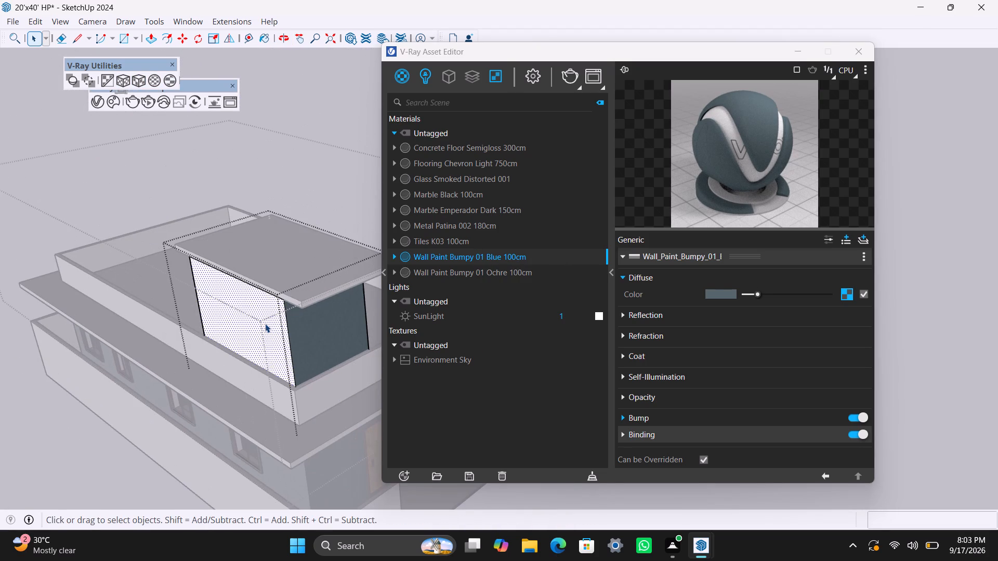
pyautogui.rightClick(455, 258)
pyautogui.click(474, 279)
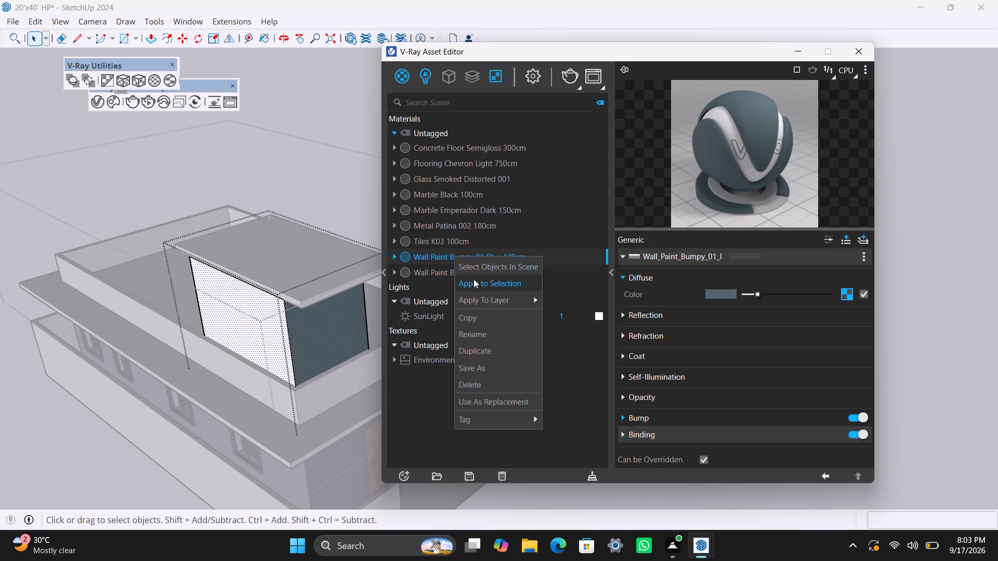
pyautogui.click(143, 78)
# Apply Wall Paint Bumpy 01 Blue 100cm to the rooftop room's remaining wall, with tri-planar fit projection, and leave the wall group.
pyautogui.scroll(-5, 152, 302)
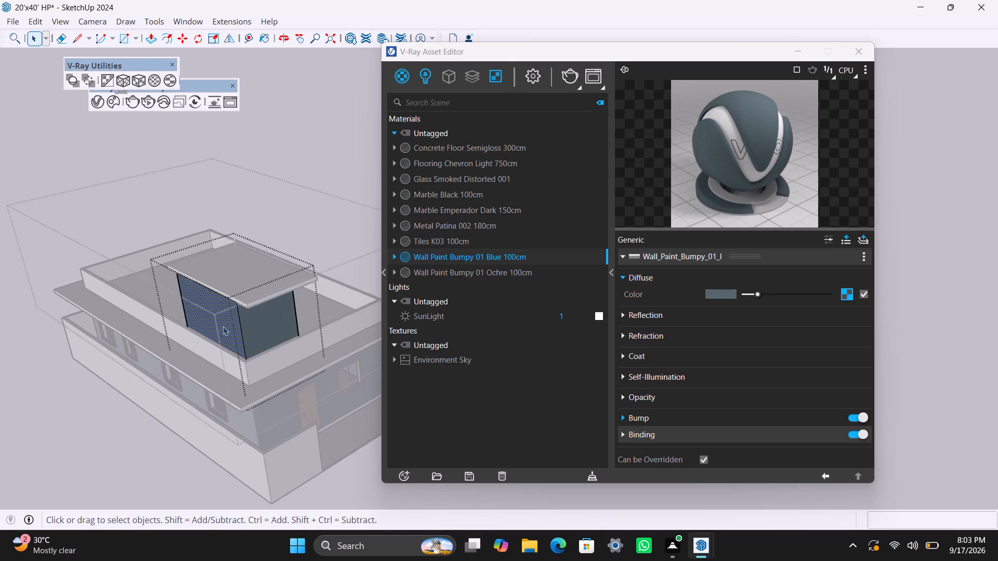
pyautogui.moveTo(109, 291); pyautogui.dragTo(436, 355, button='middle')
pyautogui.scroll(-5, 332, 390)
pyautogui.keyDown('shift'); pyautogui.moveTo(314, 344); pyautogui.dragTo(135, 184, button='middle'); pyautogui.keyUp('shift')
pyautogui.scroll(3, 191, 277)
pyautogui.moveTo(163, 305); pyautogui.dragTo(309, 272, button='middle')
pyautogui.scroll(3, 194, 377)
pyautogui.click(157, 385)
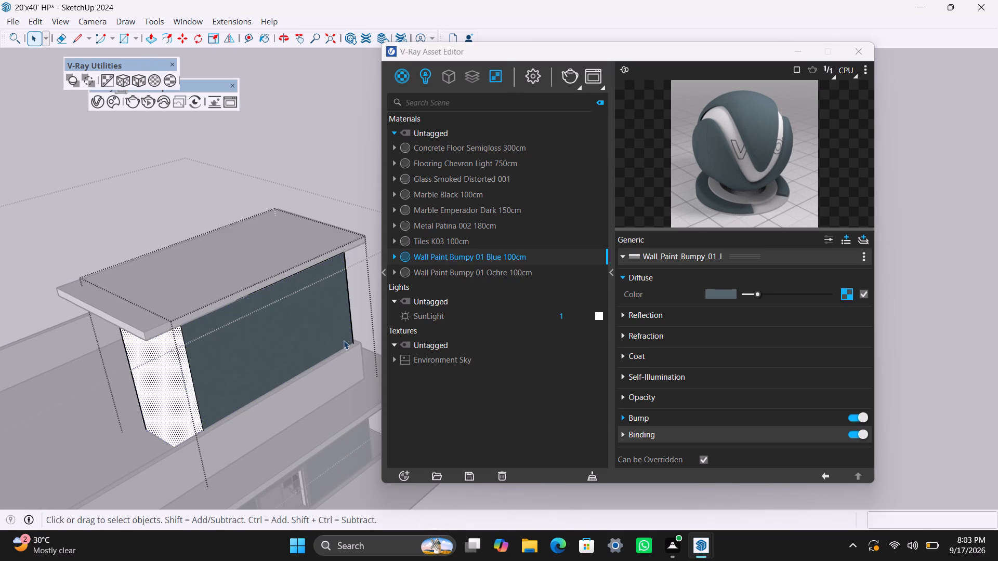
pyautogui.moveTo(495, 253); pyautogui.dragTo(497, 268, button='right')
pyautogui.click(536, 297)
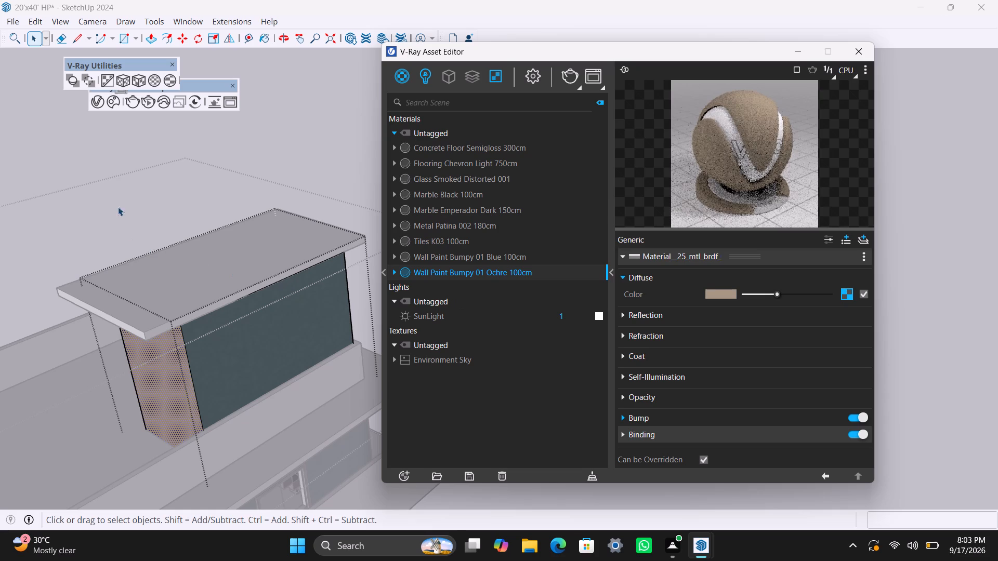
pyautogui.click(495, 253)
pyautogui.rightClick(497, 258)
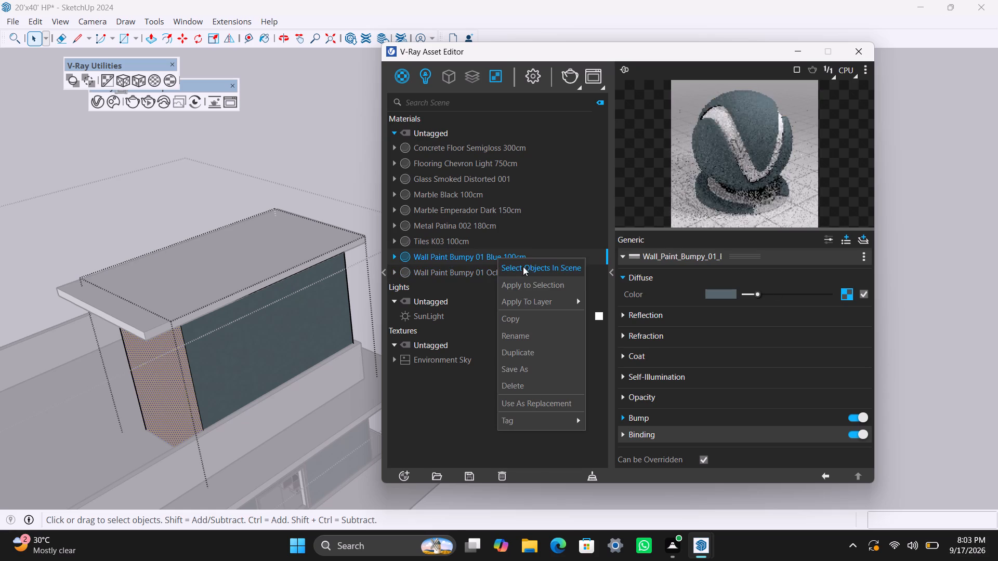
pyautogui.click(539, 283)
pyautogui.click(138, 80)
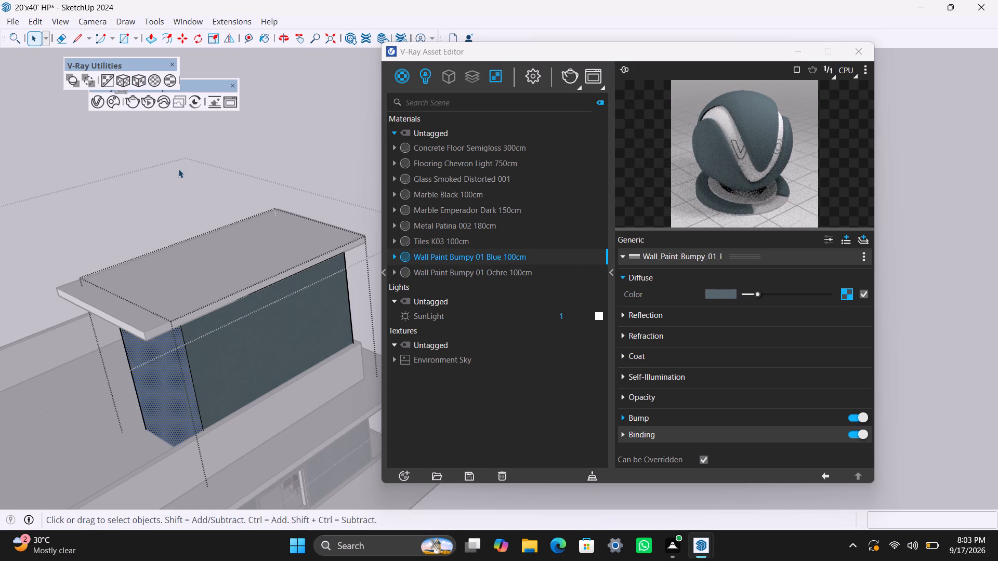
pyautogui.click(178, 169)
# Apply Wall Paint Bumpy 01 Ochre 100cm to the rooftop room's roof slab, with tri-planar fit projection, and leave the group editing.
pyautogui.scroll(-12, 196, 255)
pyautogui.click(222, 259)
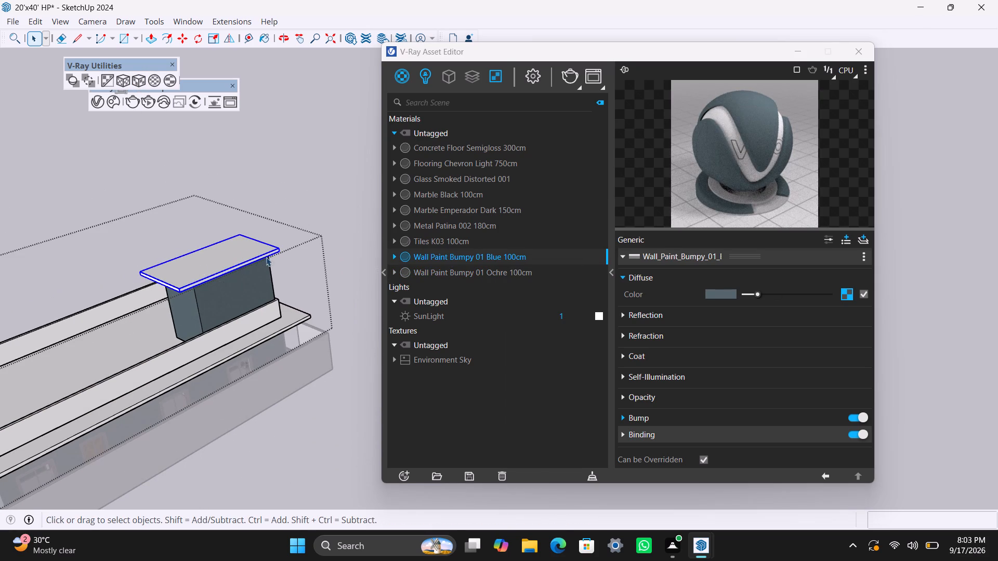
pyautogui.scroll(4, 477, 239)
pyautogui.scroll(2, 434, 244)
pyautogui.scroll(-5, 256, 243)
pyautogui.click(300, 175)
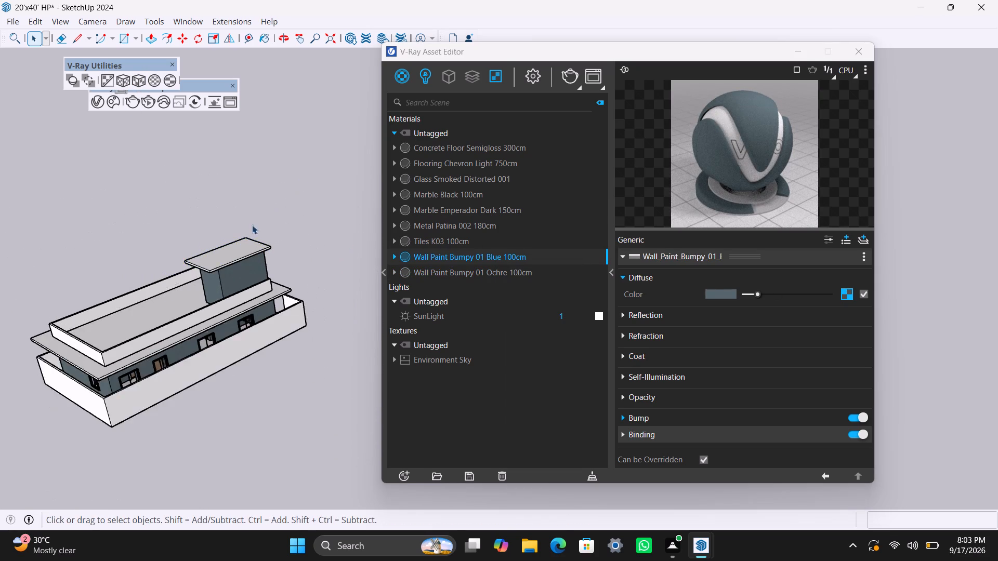
pyautogui.scroll(7, 218, 259)
pyautogui.click(204, 272)
pyautogui.doubleClick(223, 270)
pyautogui.doubleClick(204, 270)
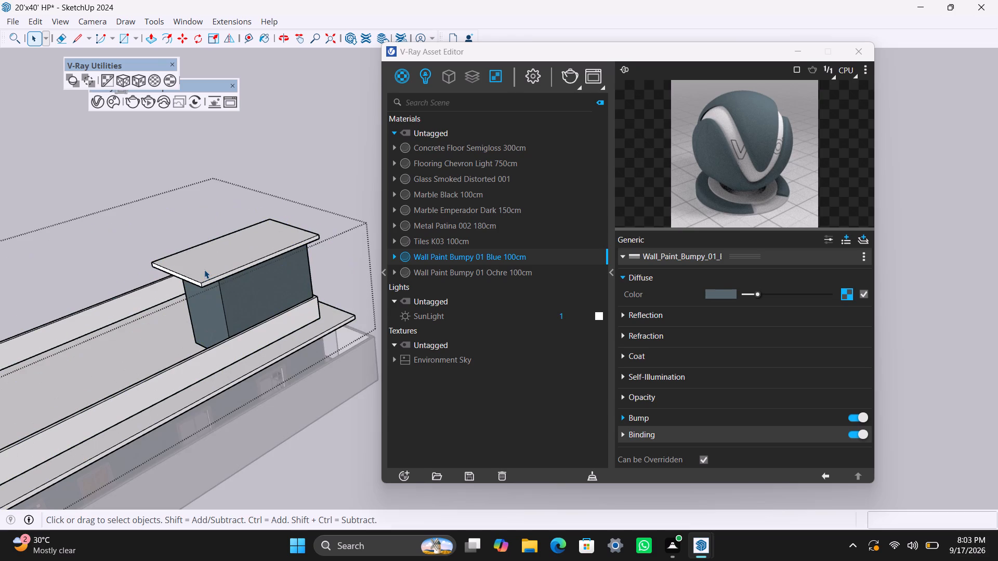
pyautogui.click(238, 260)
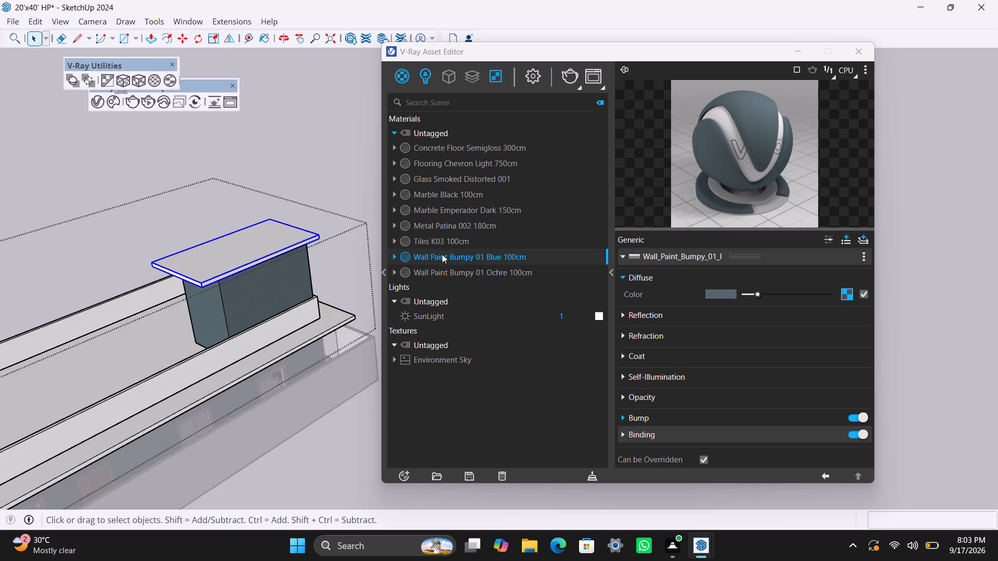
pyautogui.click(442, 271)
pyautogui.rightClick(442, 271)
pyautogui.click(485, 293)
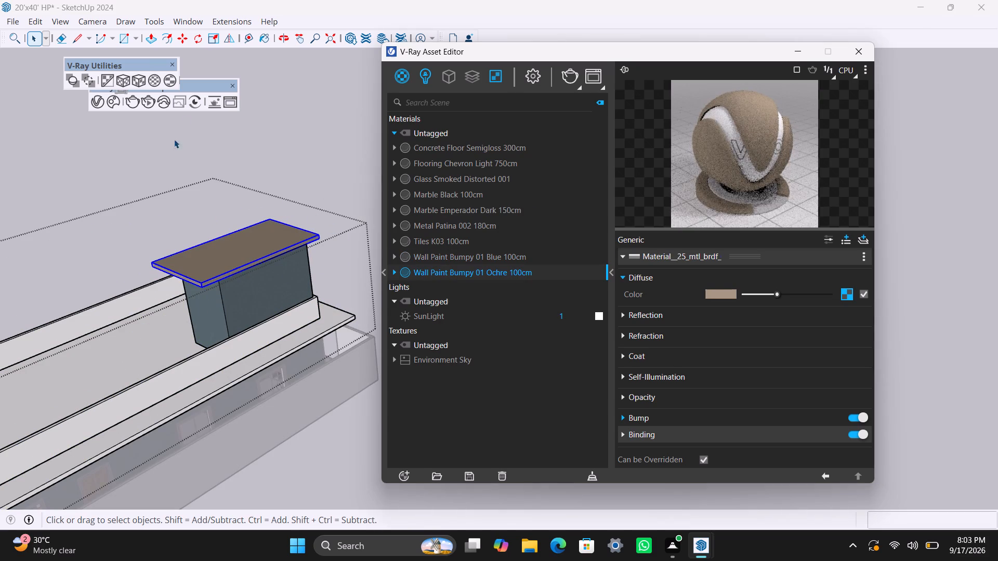
pyautogui.click(134, 74)
pyautogui.click(321, 118)
# Apply Wall Paint Bumpy 01 Ochre 100cm to all faces of the boundary wall, with tri-planar fit projection, and leave its group.
pyautogui.scroll(-5, 246, 303)
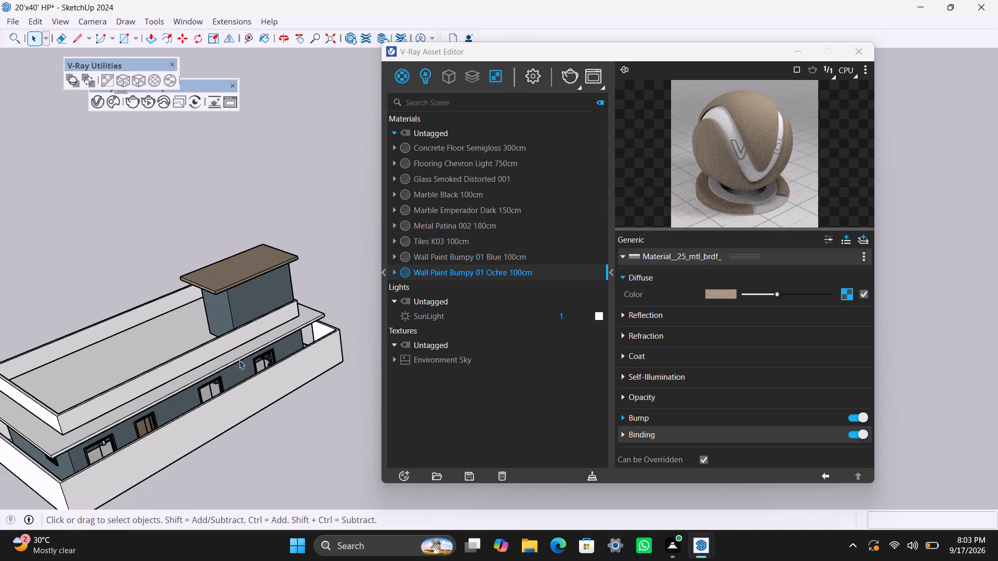
pyautogui.scroll(7, 235, 358)
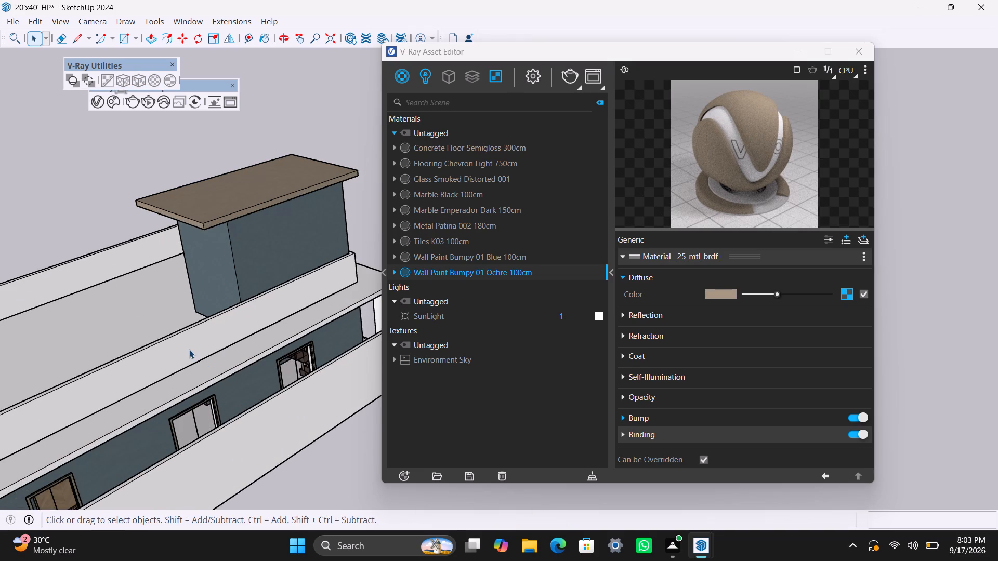
pyautogui.scroll(2, 189, 350)
pyautogui.click(249, 471)
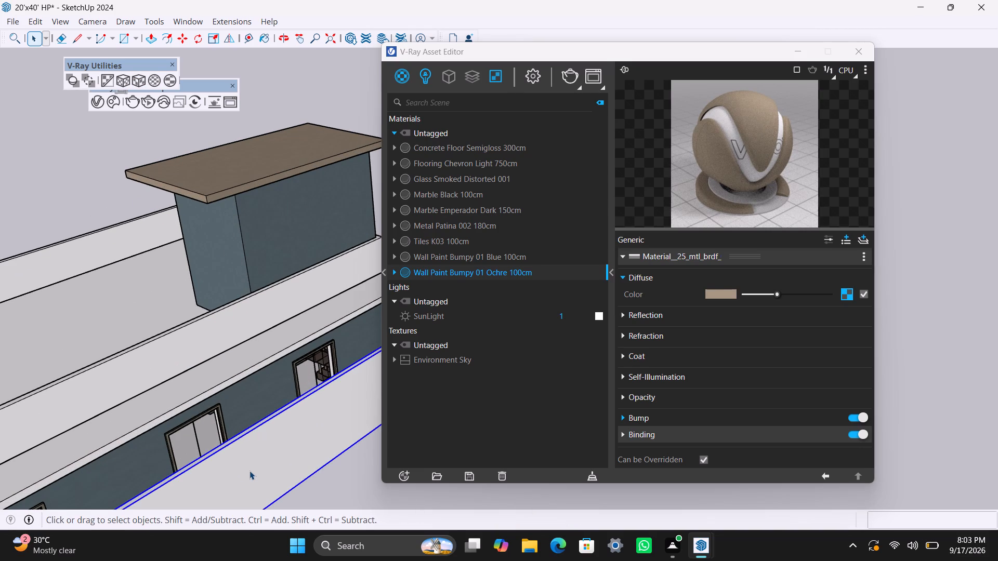
pyautogui.scroll(-13, 243, 439)
pyautogui.scroll(-7, 274, 364)
pyautogui.moveTo(312, 388); pyautogui.dragTo(218, 509, button='middle')
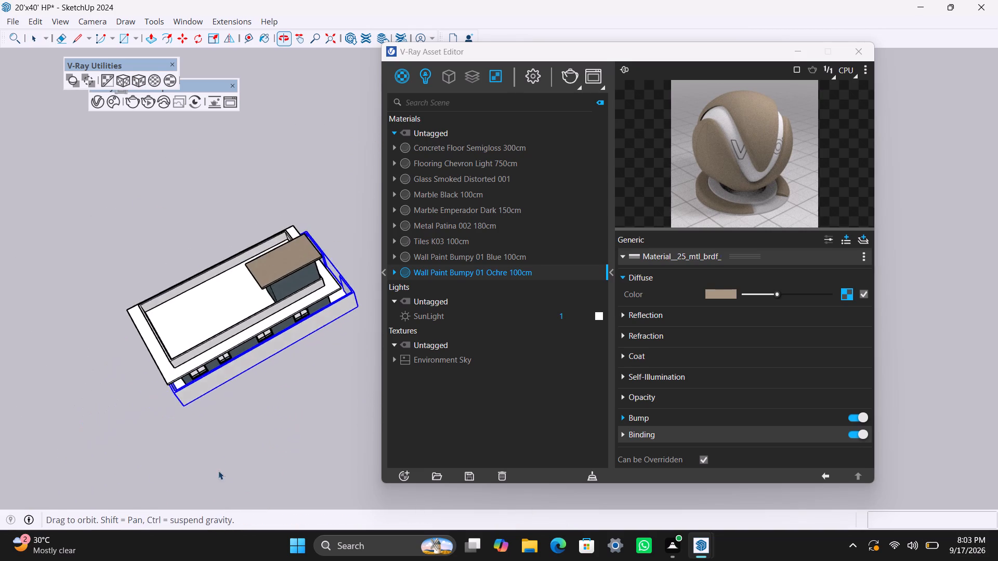
pyautogui.scroll(11, 251, 366)
pyautogui.keyDown('shift'); pyautogui.click(132, 393); pyautogui.keyUp('shift')
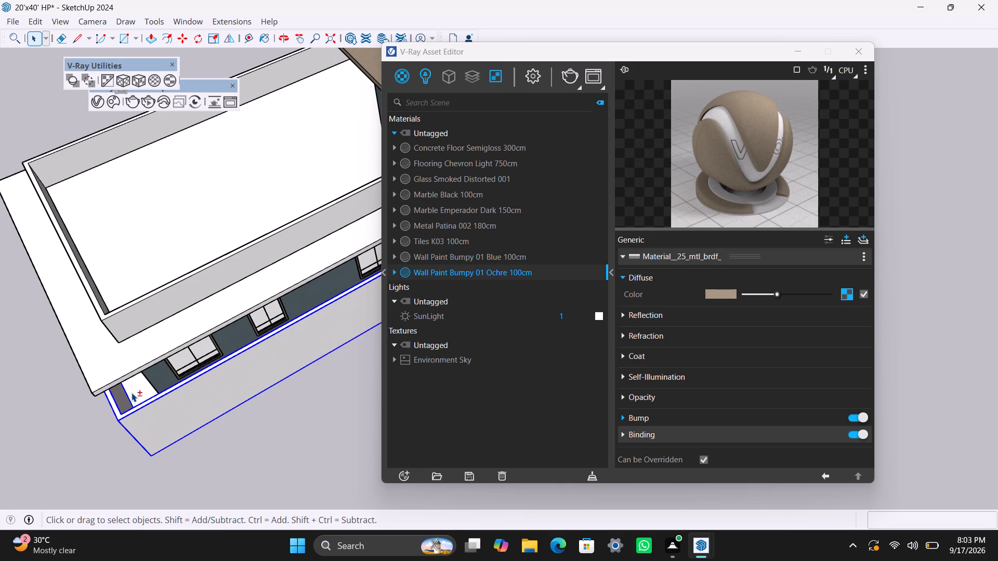
pyautogui.tripleClick(143, 417)
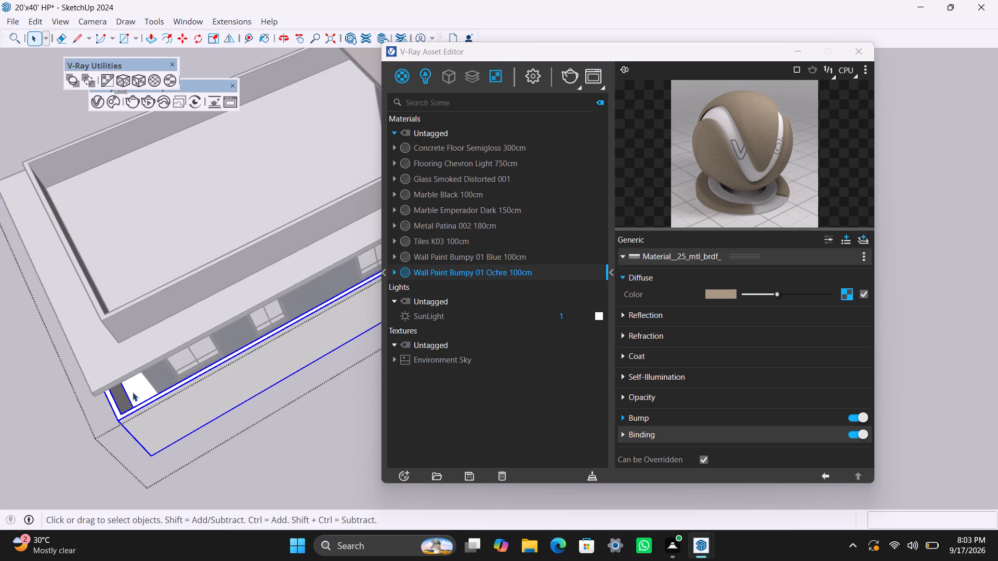
pyautogui.keyDown('shift'); pyautogui.tripleClick(139, 412); pyautogui.keyUp('shift')
pyautogui.tripleClick(143, 420)
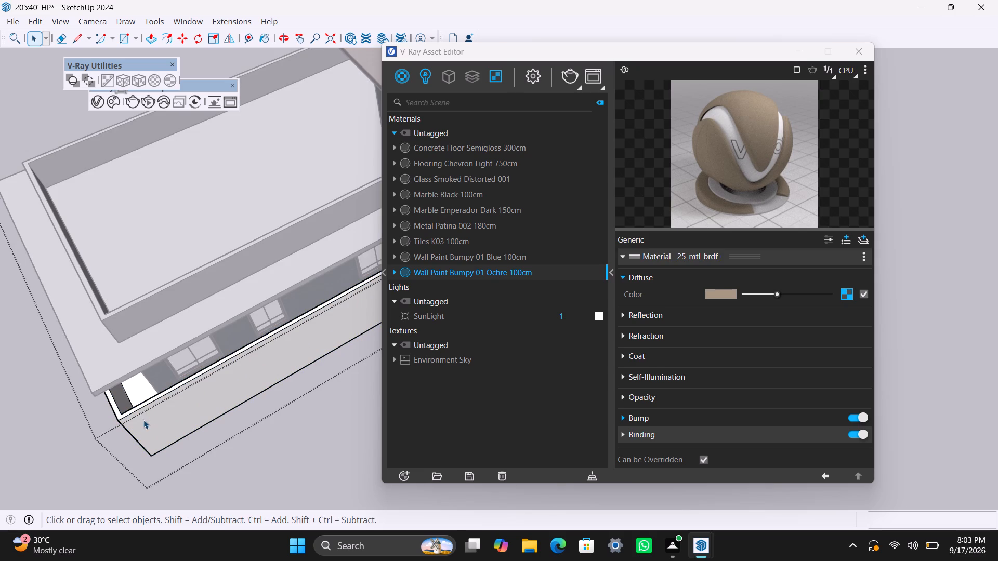
pyautogui.click(139, 393)
pyautogui.tripleClick(146, 417)
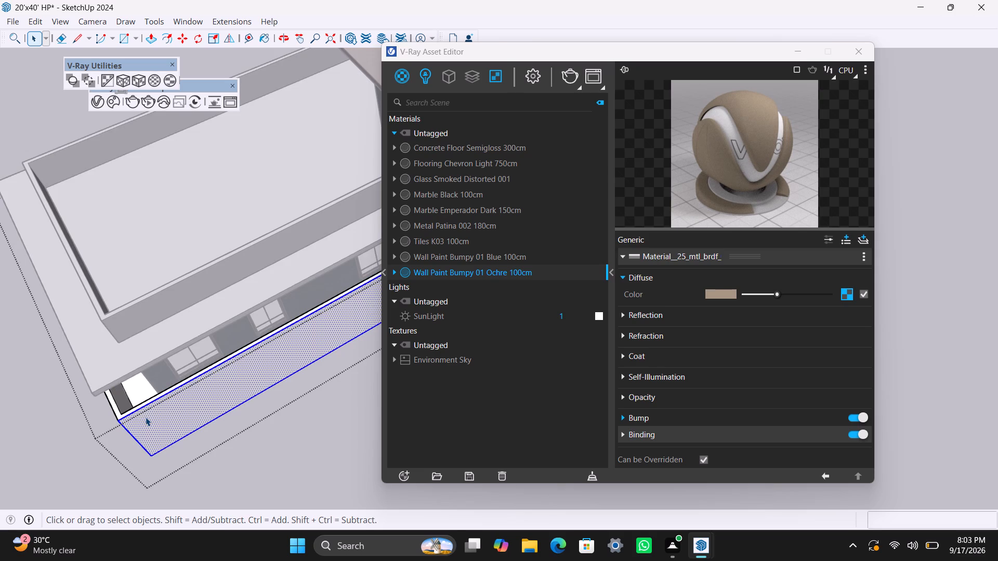
pyautogui.click(146, 417)
pyautogui.keyDown('shift'); pyautogui.click(137, 392); pyautogui.keyUp('shift')
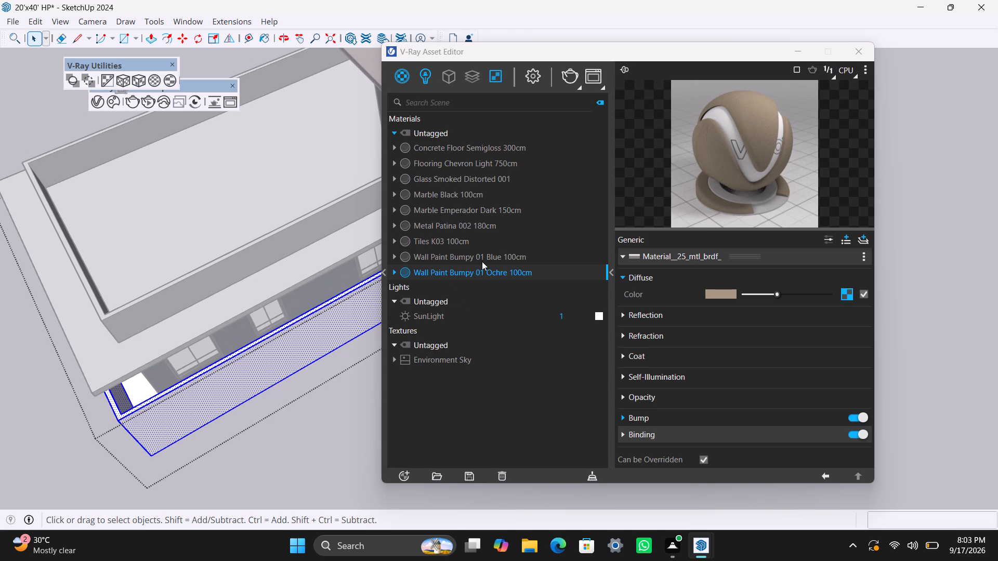
pyautogui.rightClick(486, 275)
pyautogui.click(519, 307)
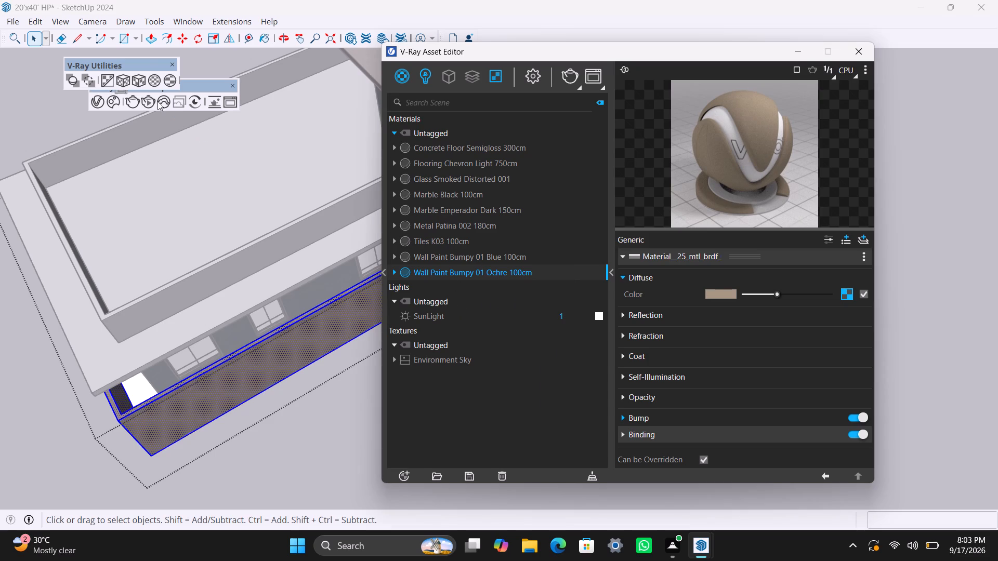
pyautogui.click(143, 75)
pyautogui.click(294, 430)
pyautogui.scroll(-13, 207, 390)
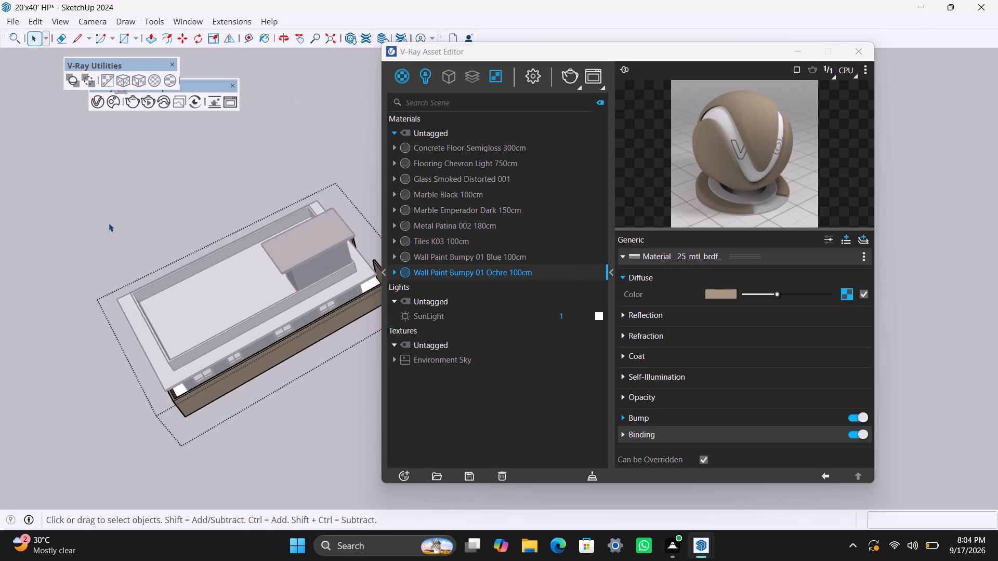
pyautogui.click(110, 221)
pyautogui.doubleClick(117, 221)
# Apply Wall Paint Bumpy 01 Ochre 100cm to all faces of the roof parapet, with tri-planar fit projection, and leave its group.
pyautogui.scroll(-4, 209, 391)
pyautogui.moveTo(265, 393); pyautogui.dragTo(61, 246, button='middle')
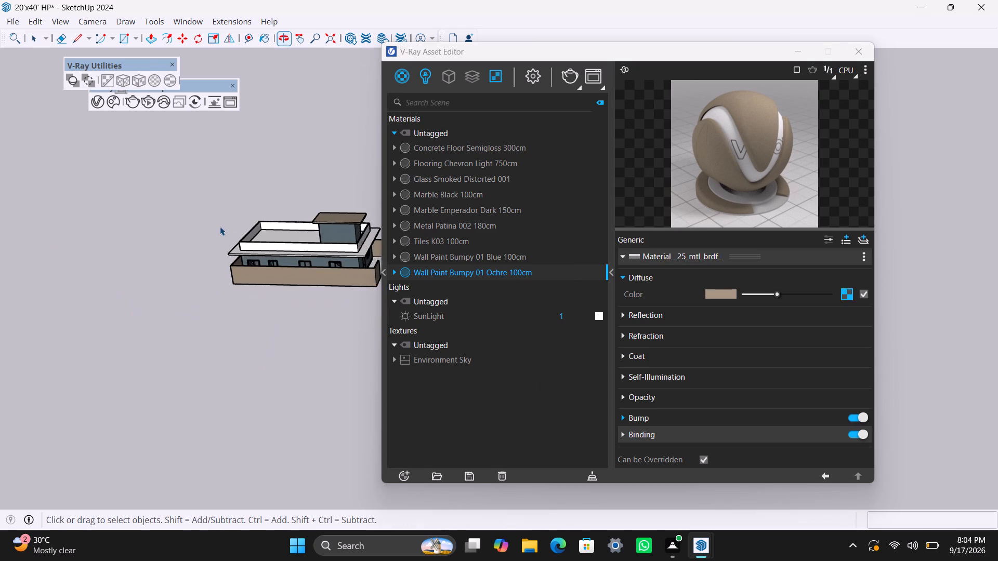
pyautogui.scroll(10, 362, 231)
pyautogui.tripleClick(319, 255)
pyautogui.click(317, 255)
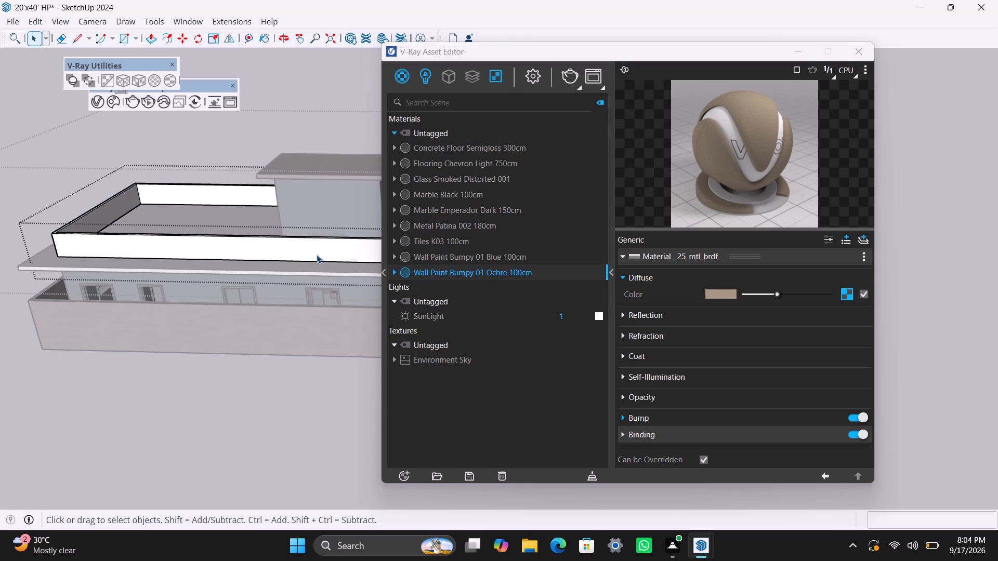
pyautogui.tripleClick(317, 252)
pyautogui.click(320, 252)
pyautogui.keyDown('shift'); pyautogui.click(194, 212); pyautogui.keyUp('shift')
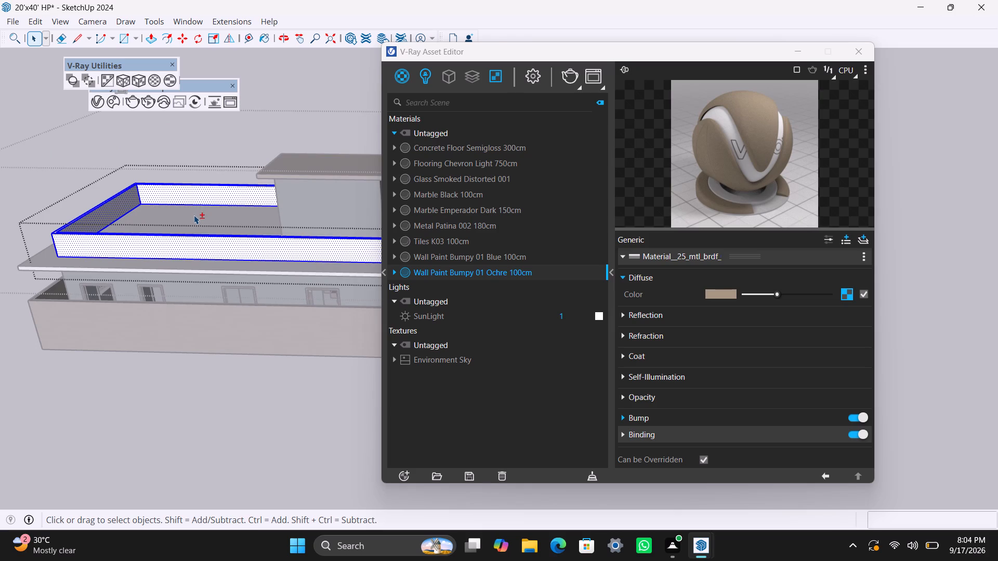
pyautogui.keyDown('shift'); pyautogui.tripleClick(194, 215); pyautogui.keyUp('shift')
pyautogui.keyDown('shift'); pyautogui.click(194, 215); pyautogui.keyUp('shift')
pyautogui.moveTo(191, 280); pyautogui.dragTo(195, 407, button='middle')
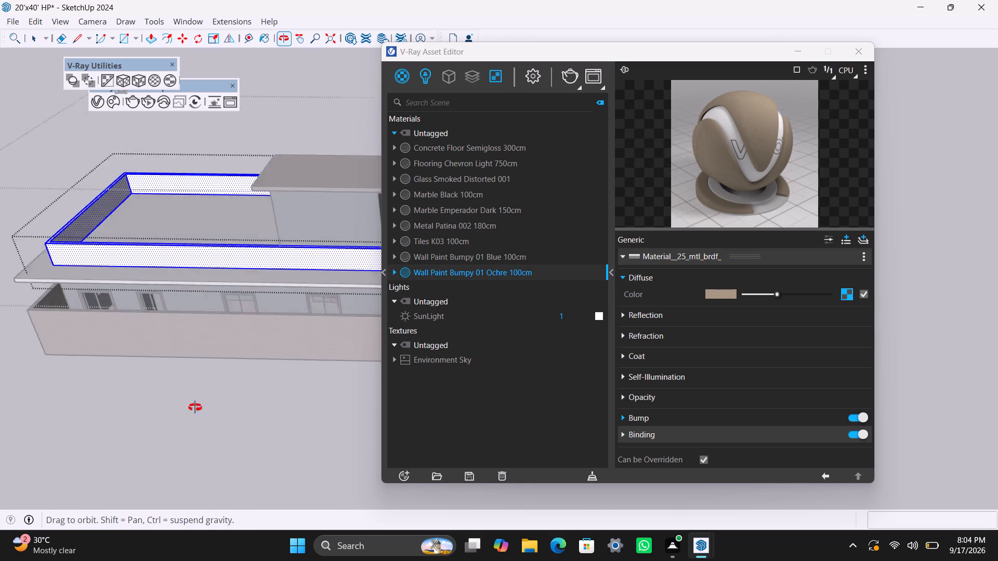
pyautogui.moveTo(195, 407); pyautogui.dragTo(195, 422, button='middle')
pyautogui.scroll(2, 199, 233)
pyautogui.keyDown('shift'); pyautogui.tripleClick(196, 236); pyautogui.keyUp('shift')
pyautogui.keyDown('shift'); pyautogui.tripleClick(196, 236); pyautogui.keyUp('shift')
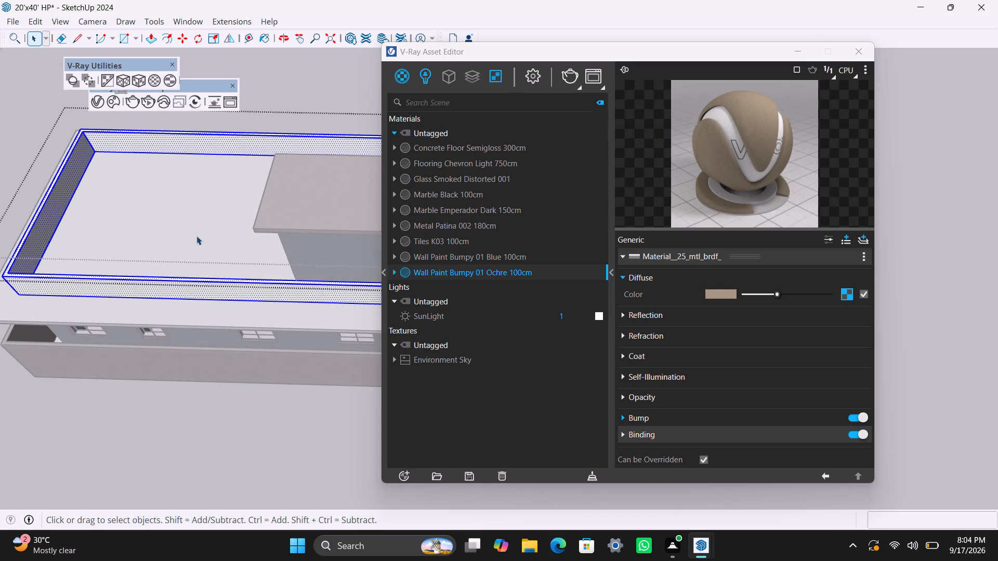
pyautogui.doubleClick(196, 236)
pyautogui.tripleClick(196, 286)
pyautogui.click(196, 286)
pyautogui.rightClick(472, 271)
pyautogui.click(493, 297)
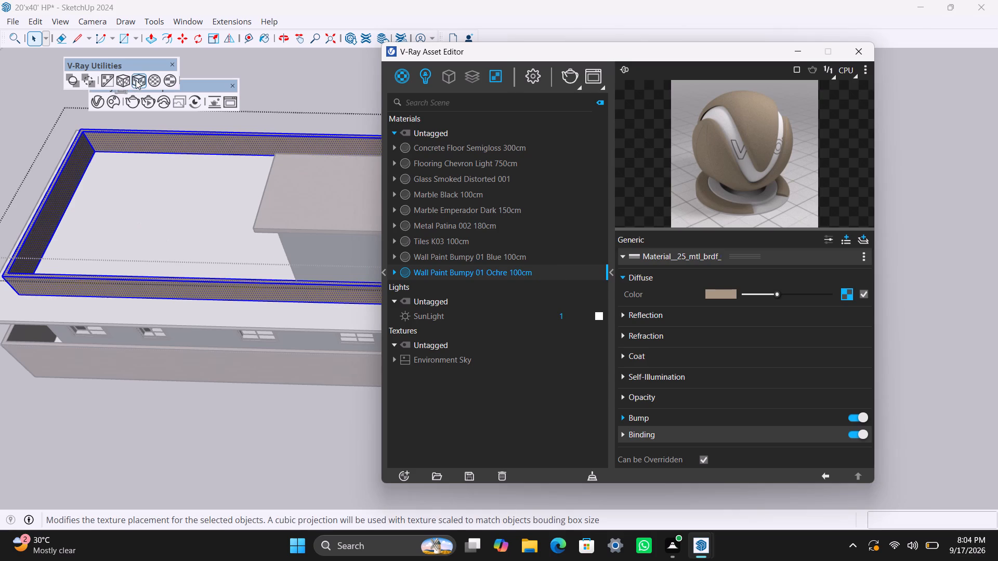
pyautogui.click(136, 80)
pyautogui.click(300, 81)
# Apply Marble Black 100cm to all faces of the main roof slab, with tri-planar fit projection, and leave the group editing.
pyautogui.click(182, 260)
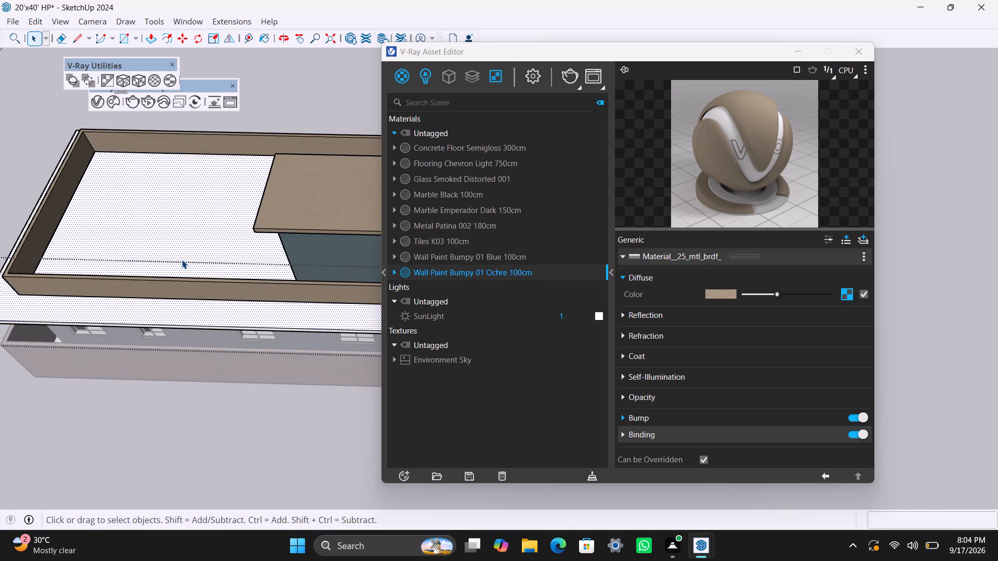
pyautogui.doubleClick(186, 252)
pyautogui.doubleClick(186, 252)
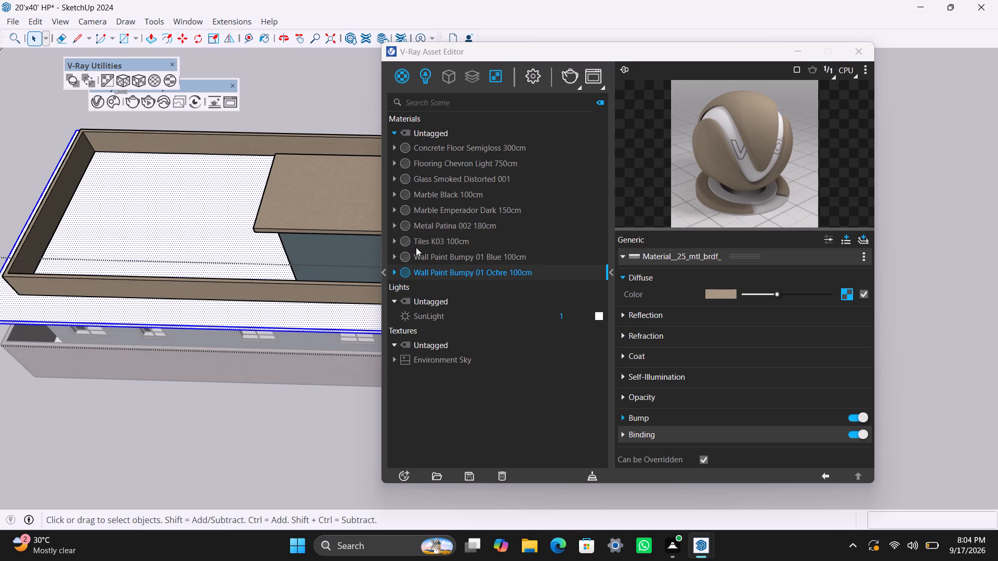
pyautogui.click(431, 199)
pyautogui.rightClick(431, 197)
pyautogui.click(457, 220)
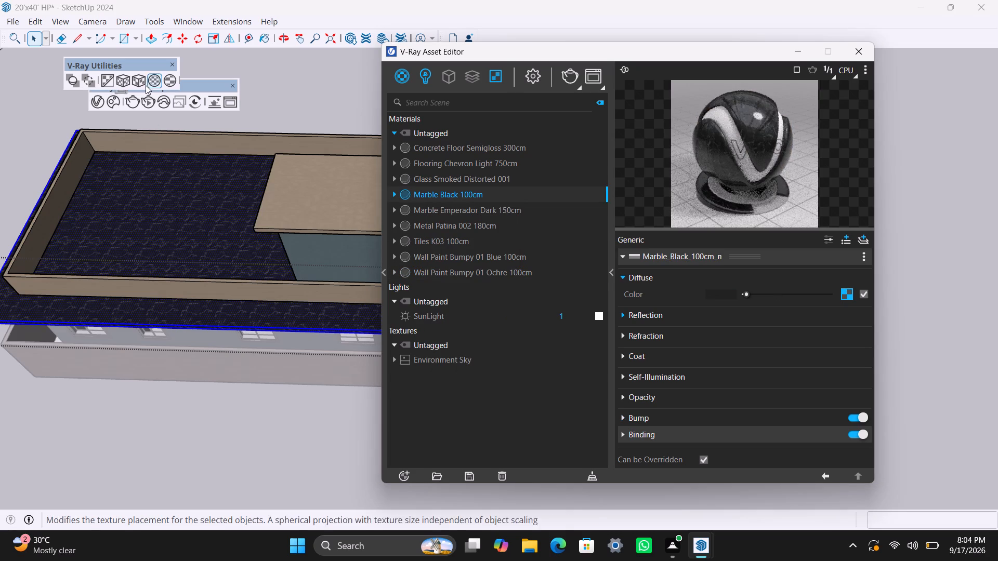
pyautogui.click(144, 83)
pyautogui.click(294, 86)
pyautogui.scroll(-11, 249, 308)
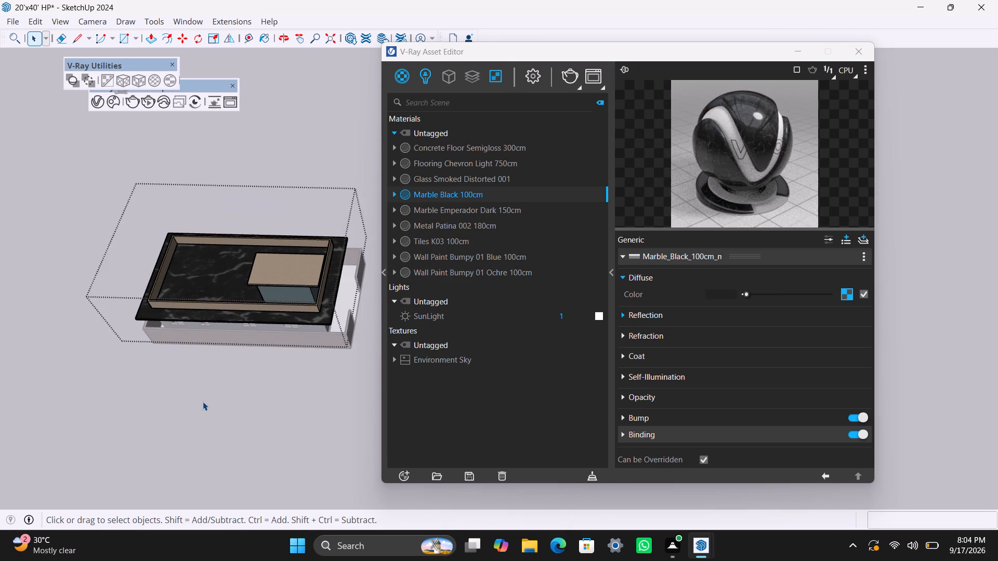
pyautogui.tripleClick(203, 402)
# Look over the house from above and from the front to check the applied materials and the surfaces still unpainted.
pyautogui.scroll(-4, 299, 396)
pyautogui.moveTo(305, 392); pyautogui.dragTo(43, 301, button='middle')
pyautogui.scroll(-4, 336, 284)
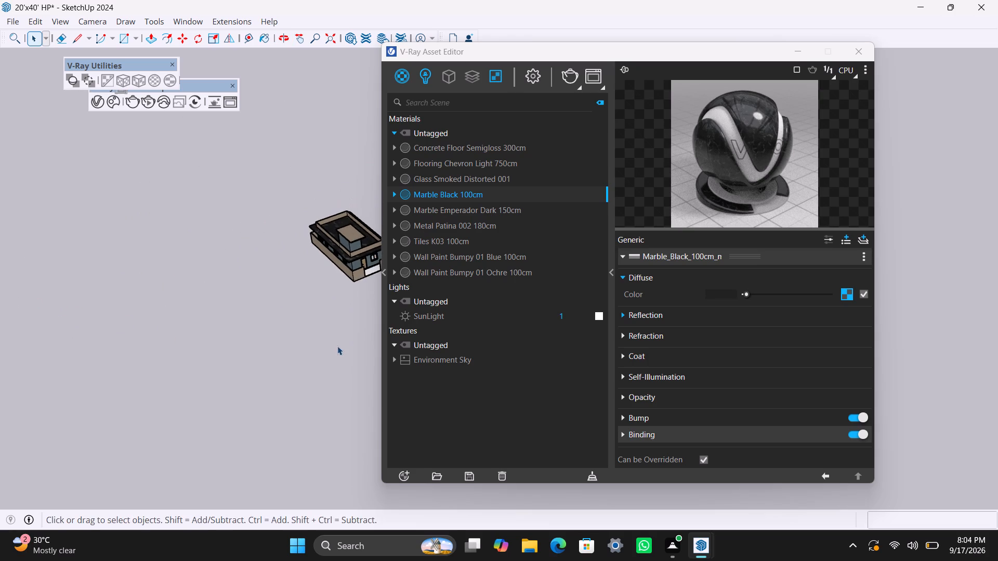
pyautogui.moveTo(337, 346); pyautogui.dragTo(239, 366, button='middle')
pyautogui.scroll(8, 303, 327)
pyautogui.keyDown('shift'); pyautogui.moveTo(297, 281); pyautogui.dragTo(185, 358, button='middle'); pyautogui.keyUp('shift')
pyautogui.scroll(4, 241, 318)
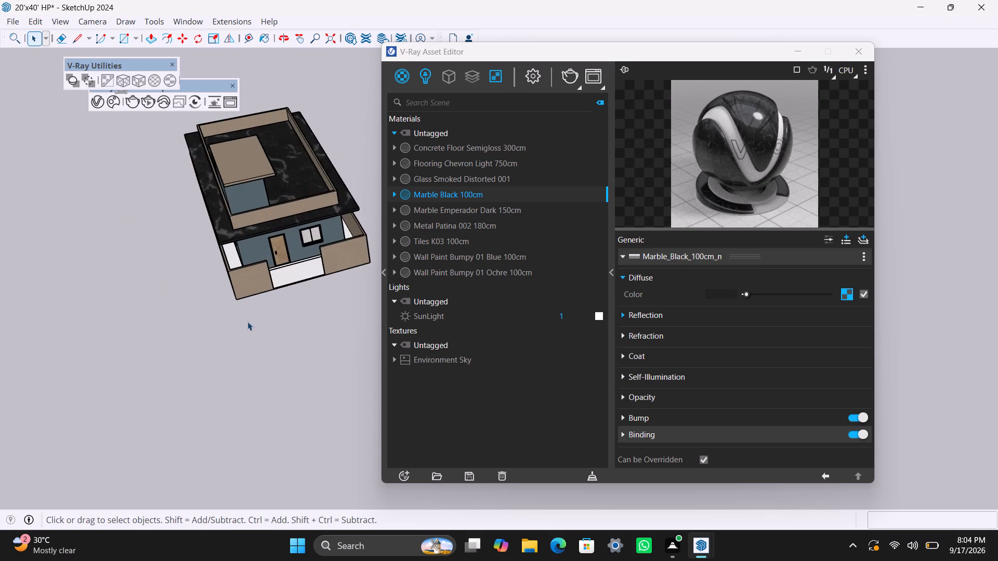
pyautogui.moveTo(219, 301); pyautogui.dragTo(124, 228, button='middle')
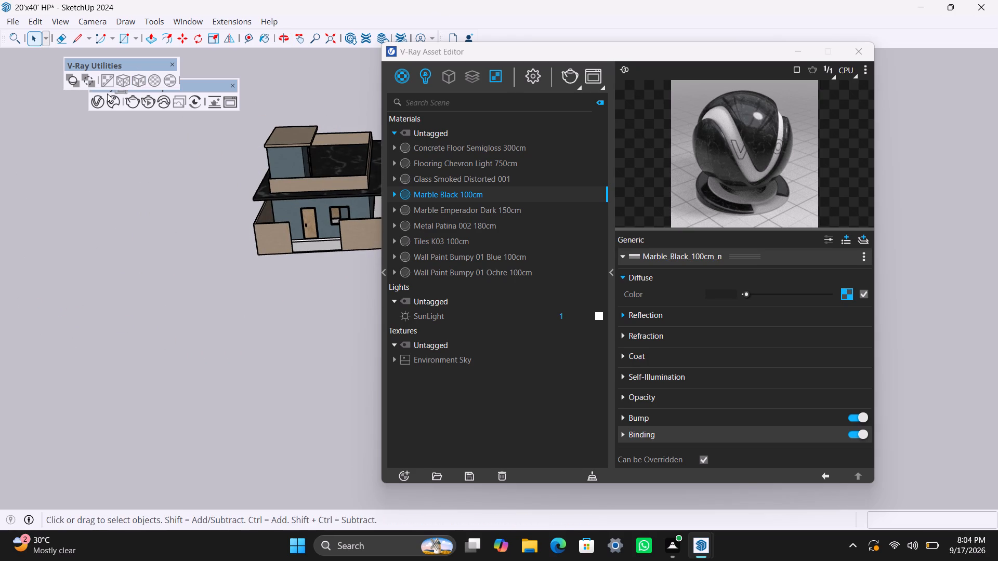
# Open the Chaos Cosmos asset browser and start an asset search.
pyautogui.click(111, 99)
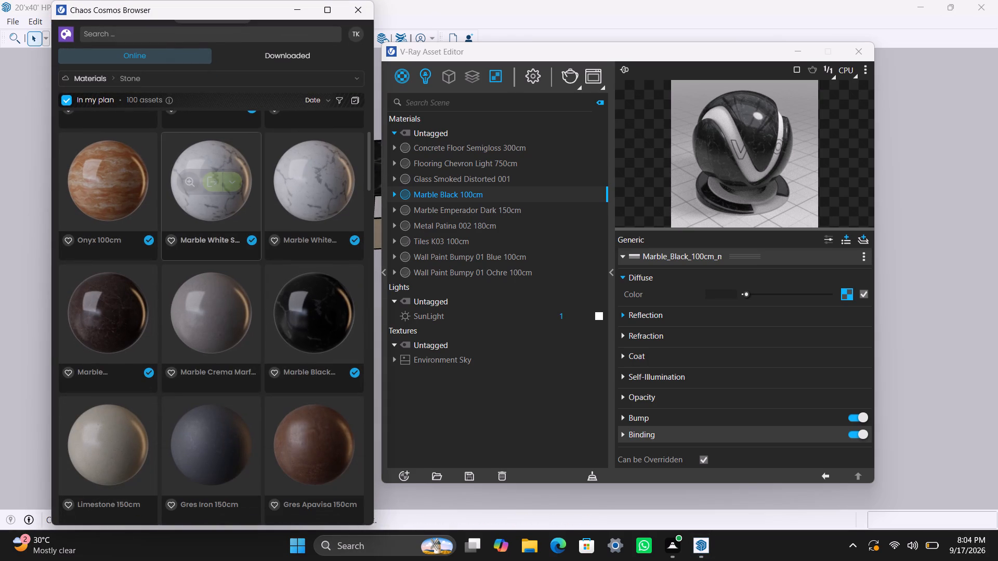
pyautogui.click(165, 36)
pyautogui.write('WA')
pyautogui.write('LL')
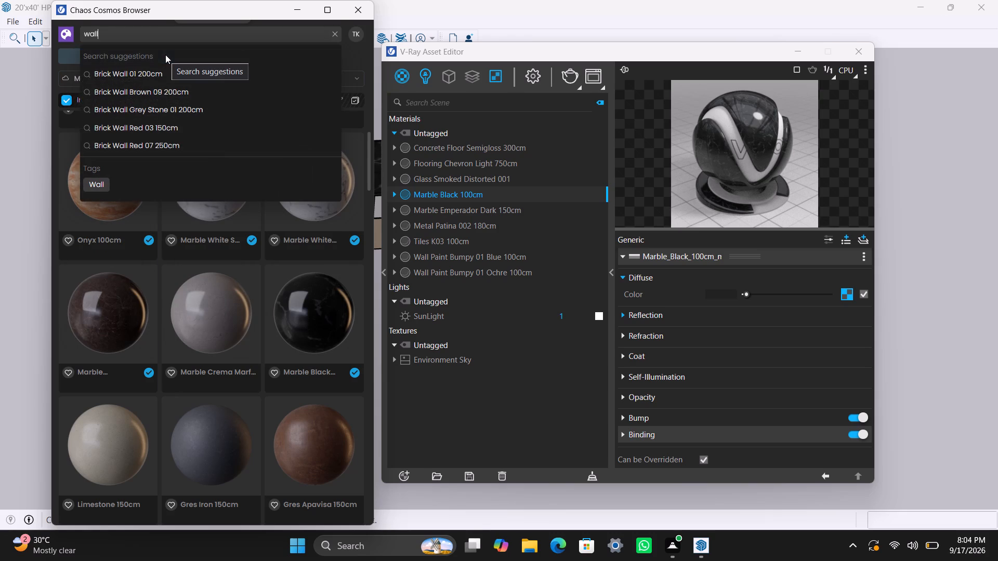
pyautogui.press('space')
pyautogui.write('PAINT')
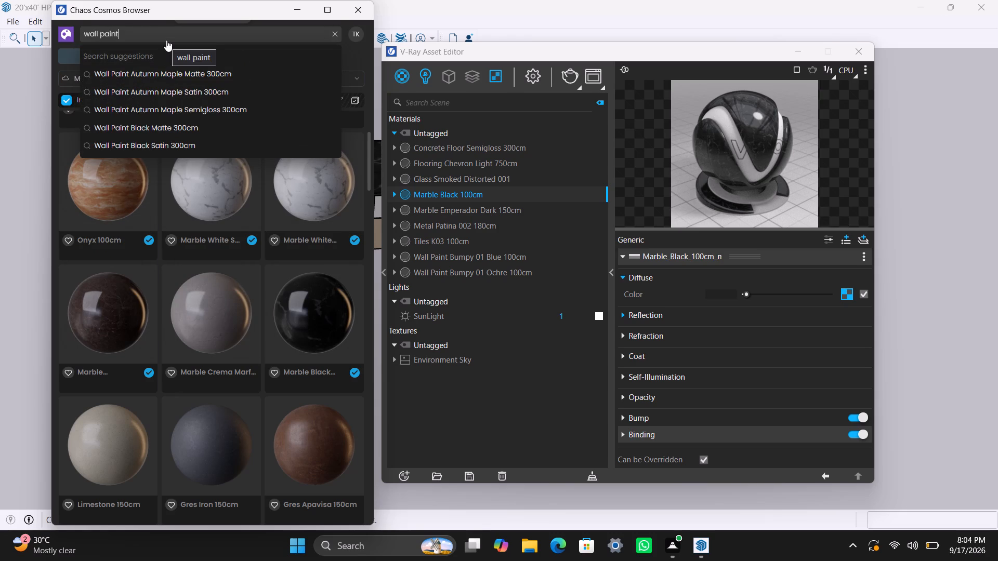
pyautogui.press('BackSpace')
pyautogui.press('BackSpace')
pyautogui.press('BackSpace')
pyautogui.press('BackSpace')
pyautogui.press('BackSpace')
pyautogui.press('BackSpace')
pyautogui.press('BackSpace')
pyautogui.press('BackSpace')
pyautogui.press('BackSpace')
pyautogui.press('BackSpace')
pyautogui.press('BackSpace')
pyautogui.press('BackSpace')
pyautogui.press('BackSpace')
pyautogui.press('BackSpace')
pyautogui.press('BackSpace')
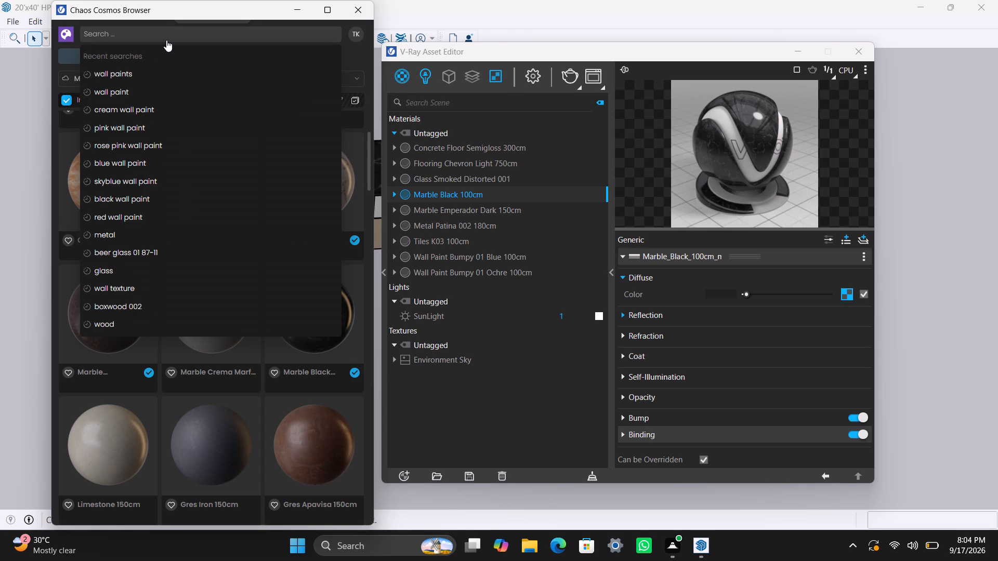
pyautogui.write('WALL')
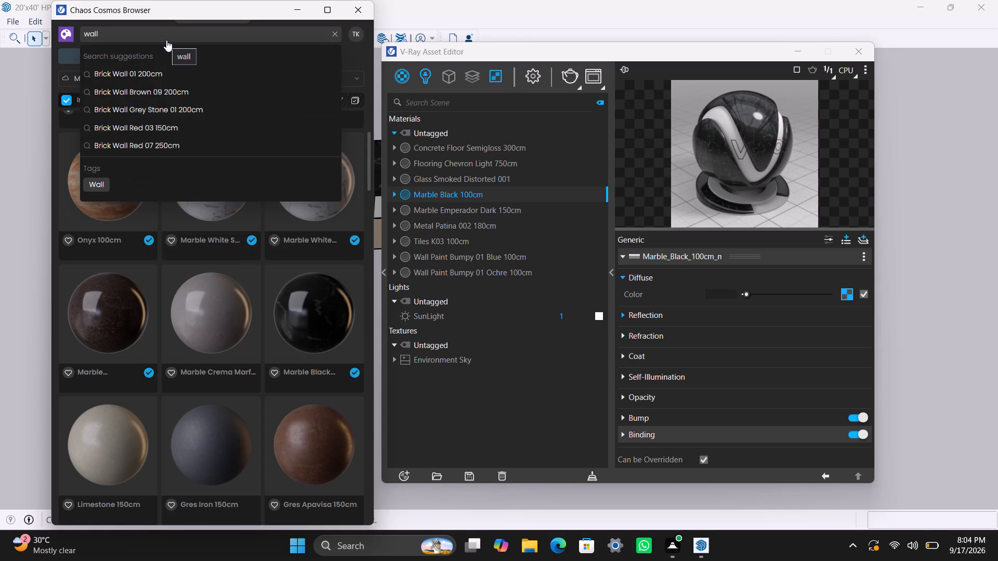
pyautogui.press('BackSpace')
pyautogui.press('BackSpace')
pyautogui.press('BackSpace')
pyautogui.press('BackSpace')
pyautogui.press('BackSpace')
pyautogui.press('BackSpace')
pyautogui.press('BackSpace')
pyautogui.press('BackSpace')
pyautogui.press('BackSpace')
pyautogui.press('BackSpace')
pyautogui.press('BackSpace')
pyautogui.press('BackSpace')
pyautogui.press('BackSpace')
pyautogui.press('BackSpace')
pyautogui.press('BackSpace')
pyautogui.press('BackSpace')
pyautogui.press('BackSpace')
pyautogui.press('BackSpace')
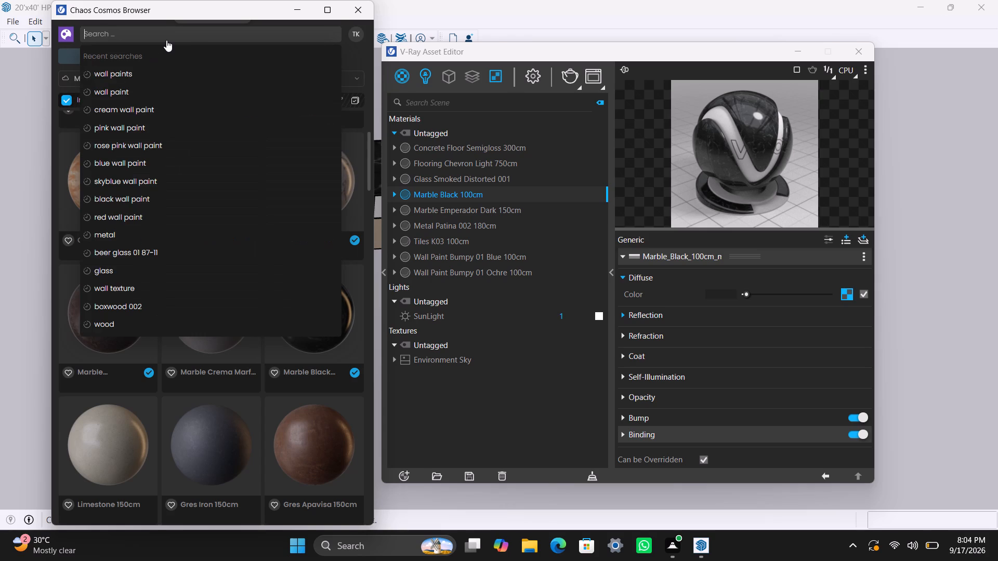
# Search the asset library for "wall paints", import Wall Paint Fine Grain 01 Yellow 100cm, and minimize the asset browser.
pyautogui.click(143, 66)
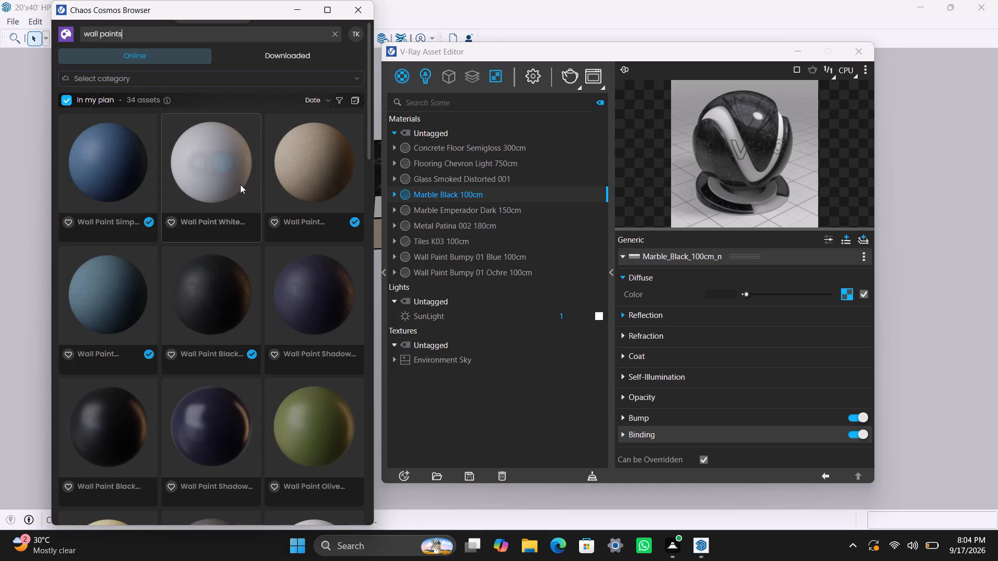
pyautogui.scroll(-3, 252, 309)
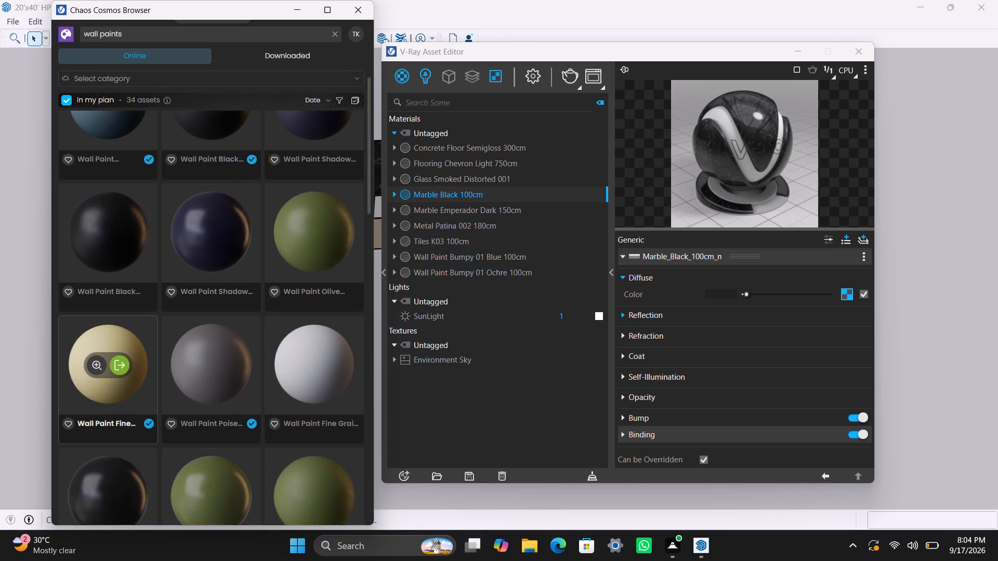
pyautogui.scroll(-5, 152, 392)
pyautogui.scroll(2, 212, 251)
pyautogui.scroll(1, 141, 266)
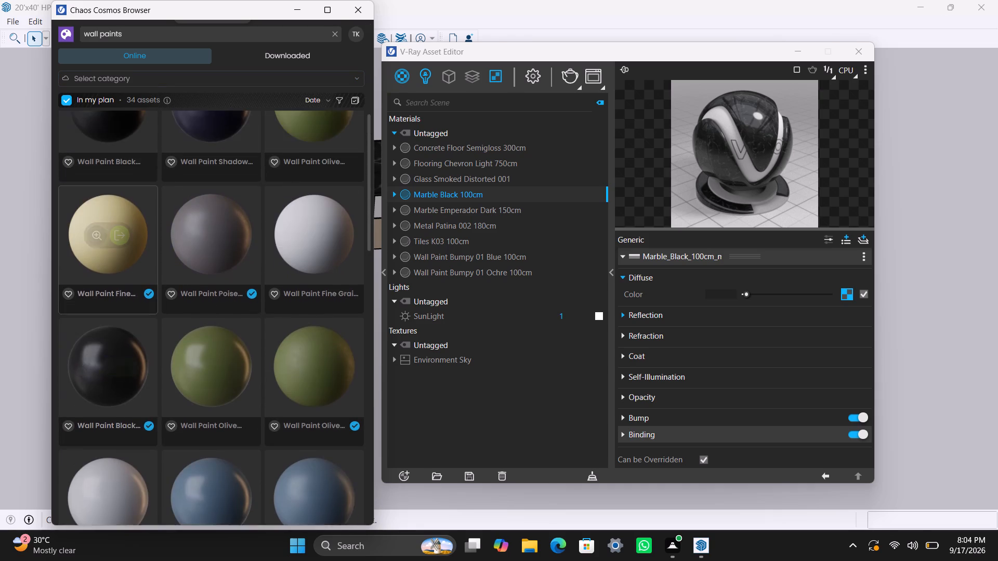
pyautogui.scroll(-5, 141, 266)
pyautogui.scroll(-4, 198, 260)
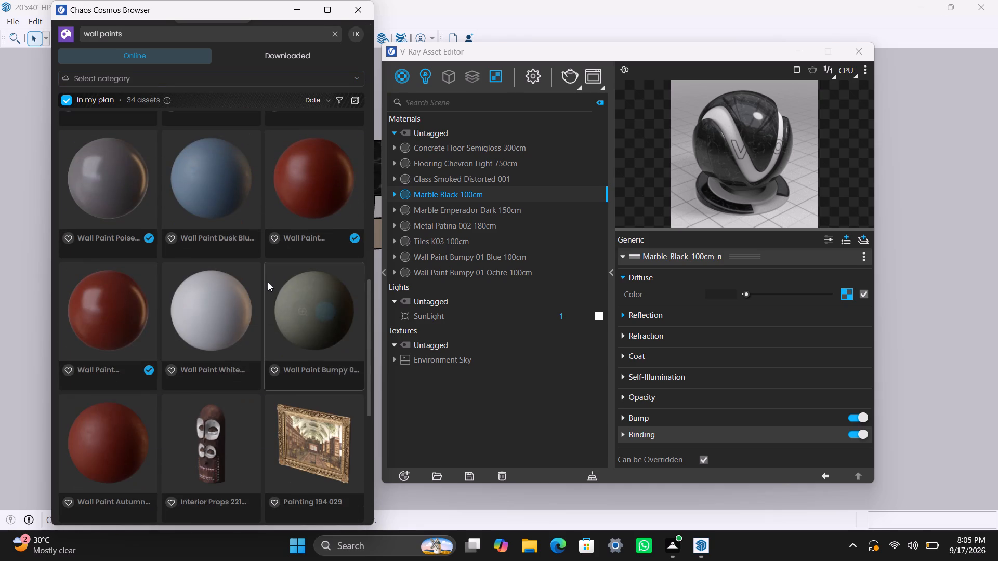
pyautogui.scroll(-4, 269, 301)
pyautogui.scroll(4, 224, 312)
pyautogui.scroll(5, 144, 291)
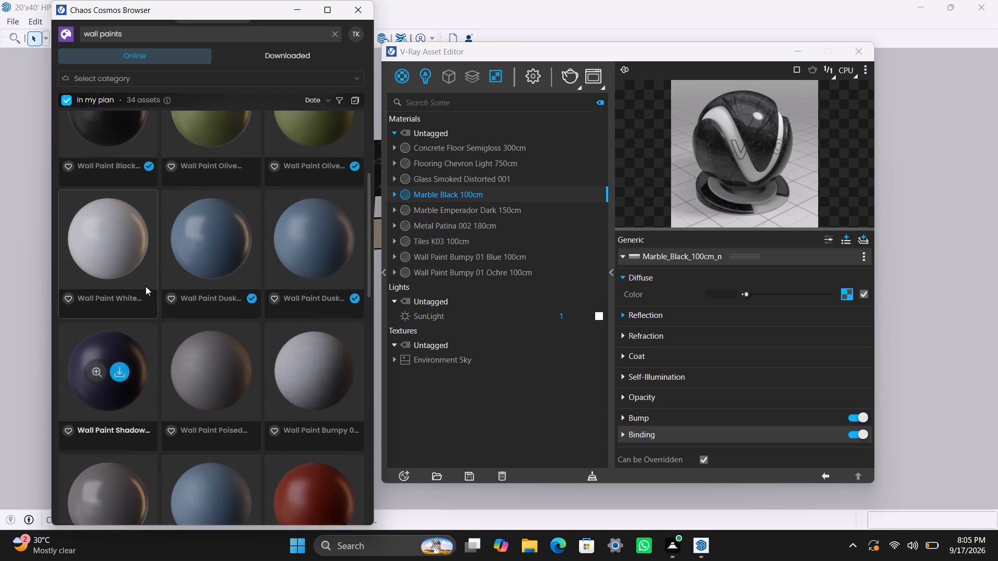
pyautogui.scroll(4, 149, 284)
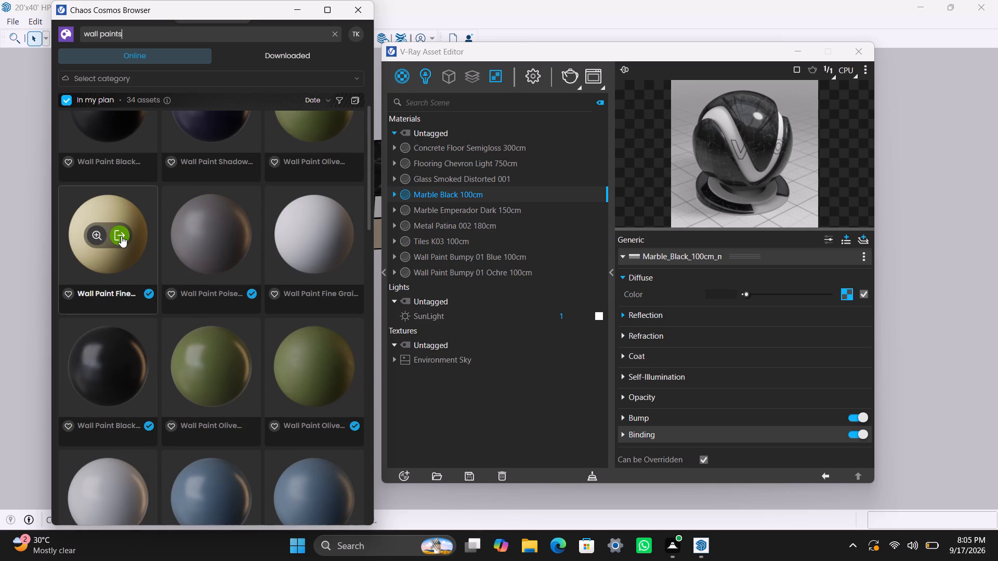
pyautogui.click(121, 236)
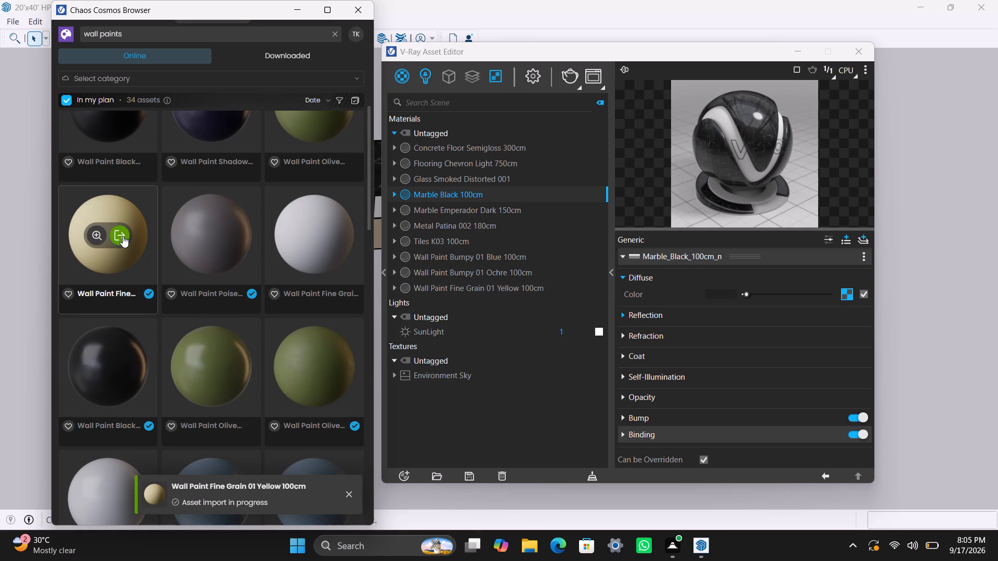
pyautogui.click(295, 8)
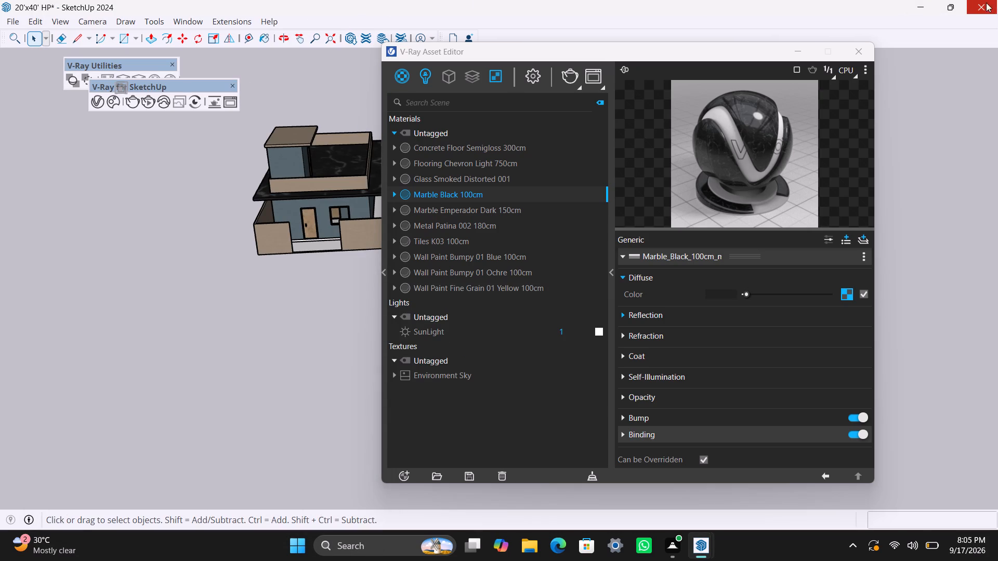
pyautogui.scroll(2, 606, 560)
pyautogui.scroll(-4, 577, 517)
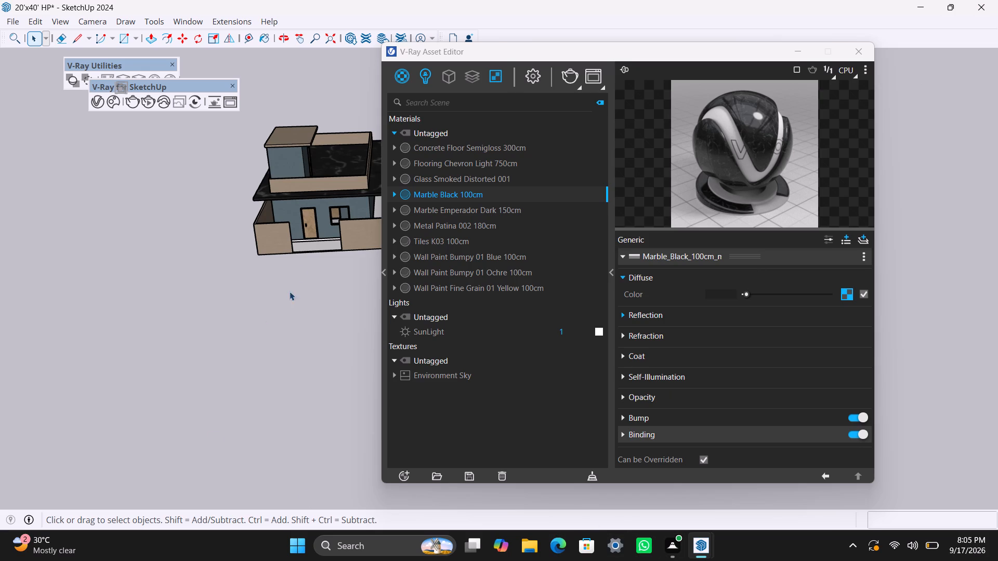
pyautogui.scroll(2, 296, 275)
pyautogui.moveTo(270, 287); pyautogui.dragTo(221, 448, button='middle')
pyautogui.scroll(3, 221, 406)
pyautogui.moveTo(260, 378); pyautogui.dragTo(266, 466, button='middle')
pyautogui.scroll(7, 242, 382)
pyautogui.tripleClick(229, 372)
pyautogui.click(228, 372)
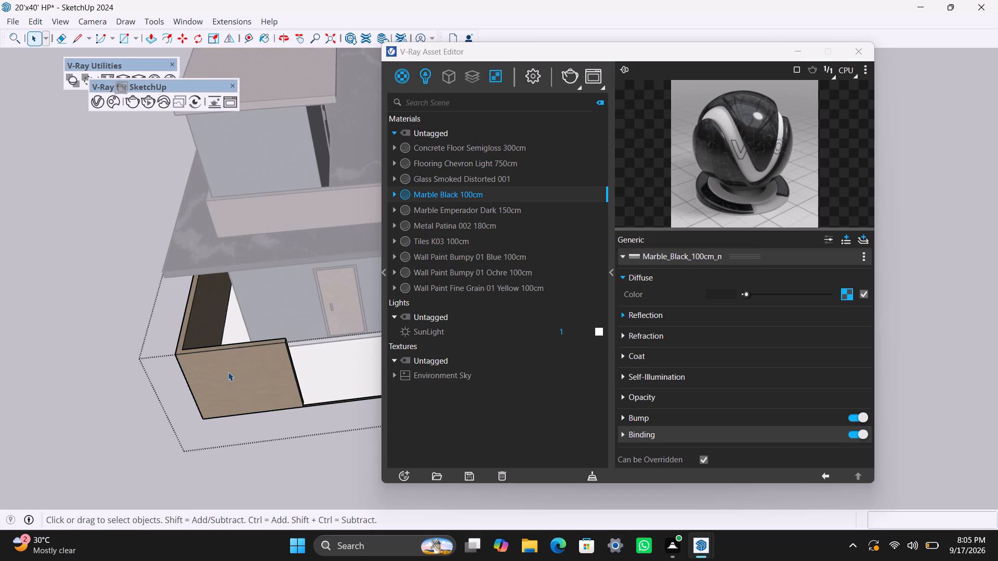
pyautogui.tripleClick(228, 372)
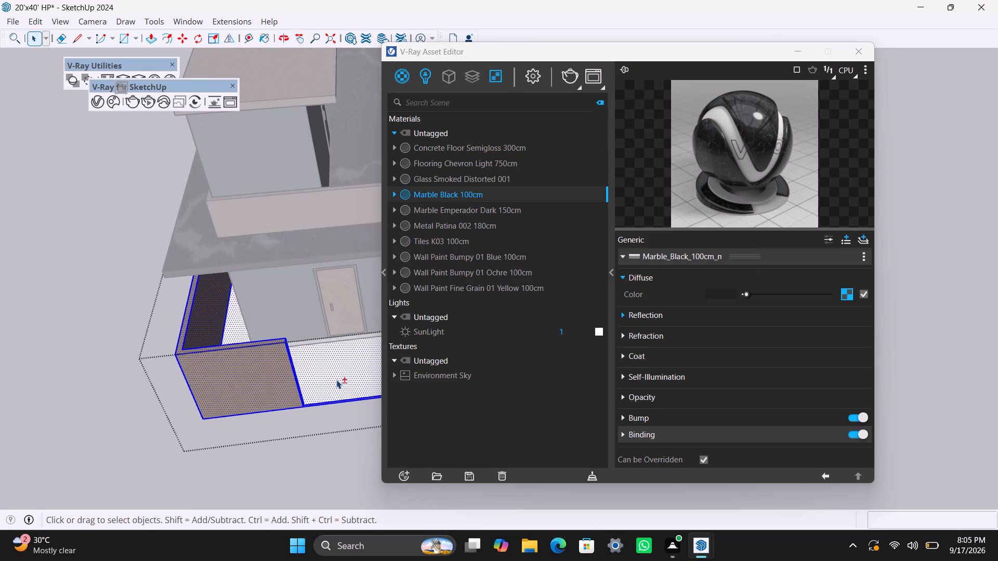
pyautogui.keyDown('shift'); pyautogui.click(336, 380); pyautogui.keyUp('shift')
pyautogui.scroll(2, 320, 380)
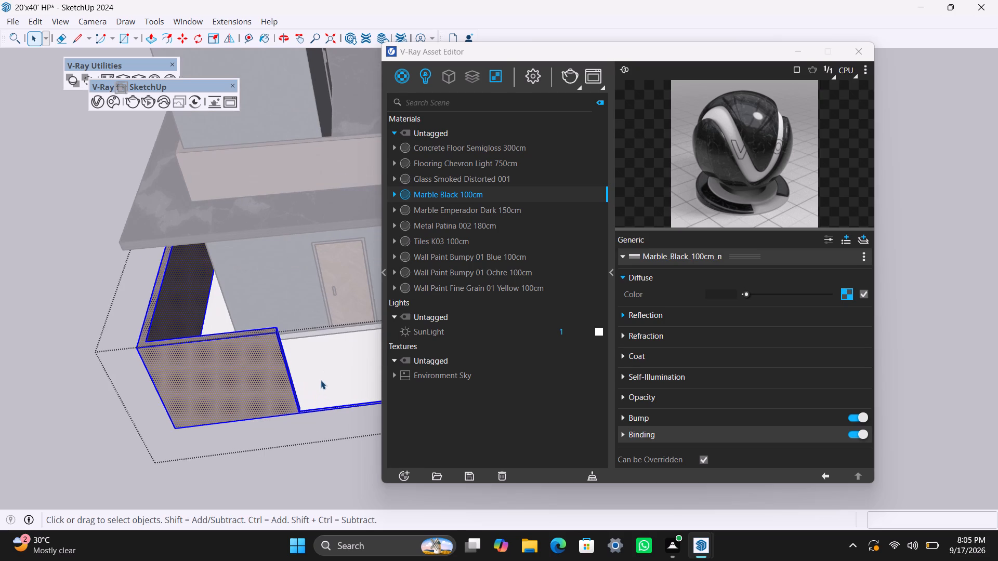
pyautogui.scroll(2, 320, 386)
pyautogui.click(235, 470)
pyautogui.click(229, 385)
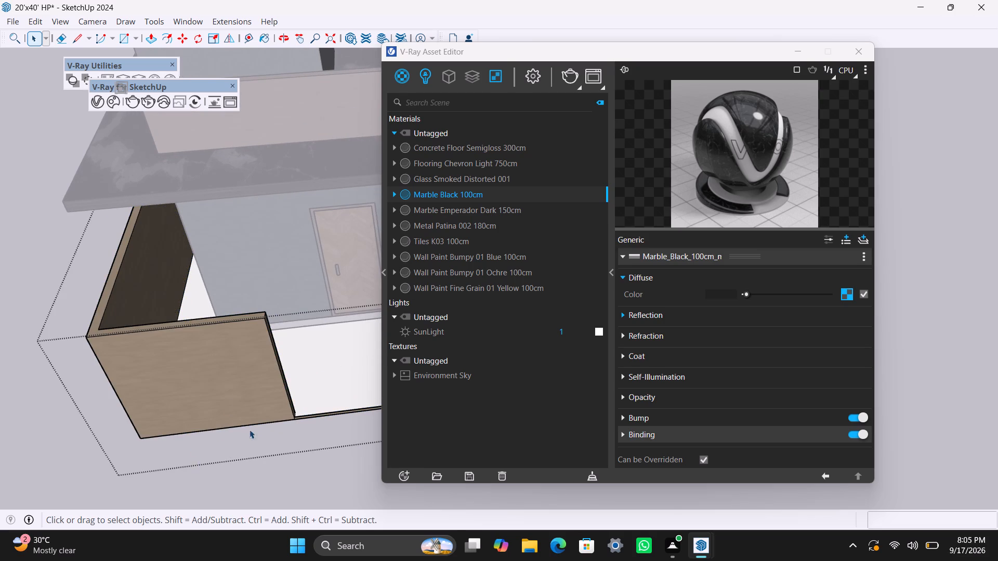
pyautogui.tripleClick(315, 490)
# Apply Wall Paint Fine Grain 01 Yellow 100cm to the whole boundary wall, with tri-planar fit projection, and deselect it.
pyautogui.doubleClick(249, 393)
pyautogui.tripleClick(249, 393)
pyautogui.keyDown('shift'); pyautogui.click(318, 389); pyautogui.keyUp('shift')
pyautogui.keyDown('shift'); pyautogui.scroll(2, 326, 417); pyautogui.keyUp('shift')
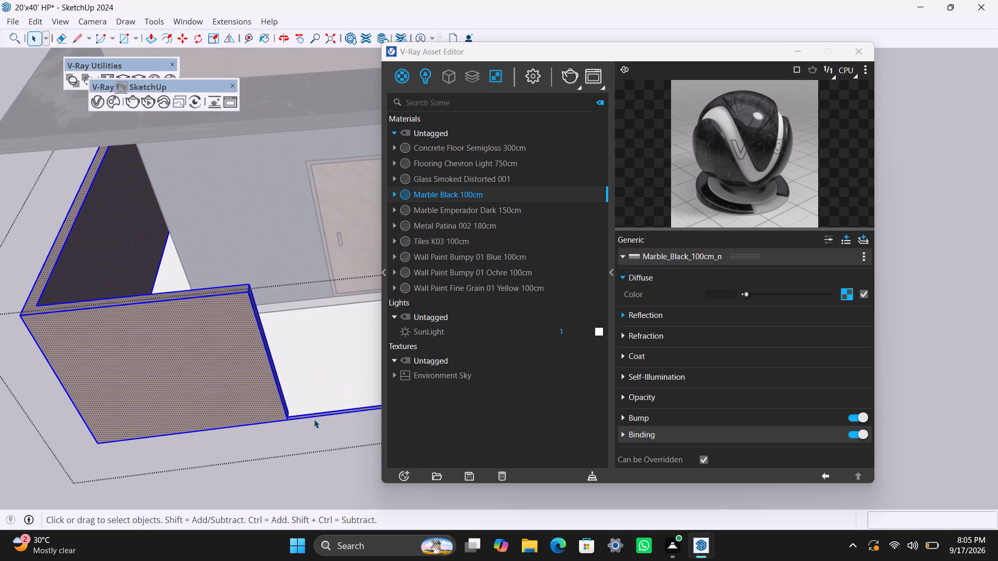
pyautogui.click(460, 255)
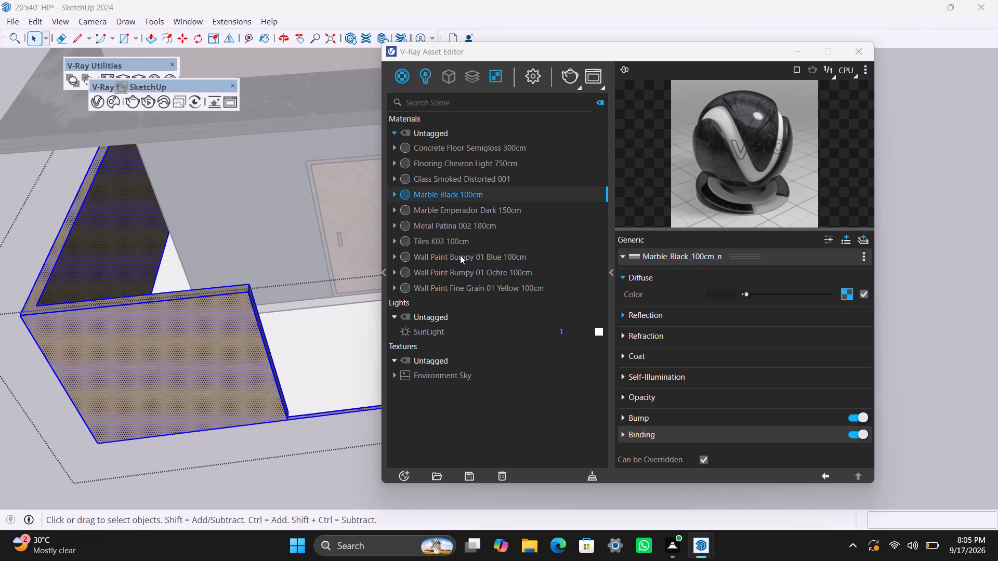
pyautogui.click(459, 286)
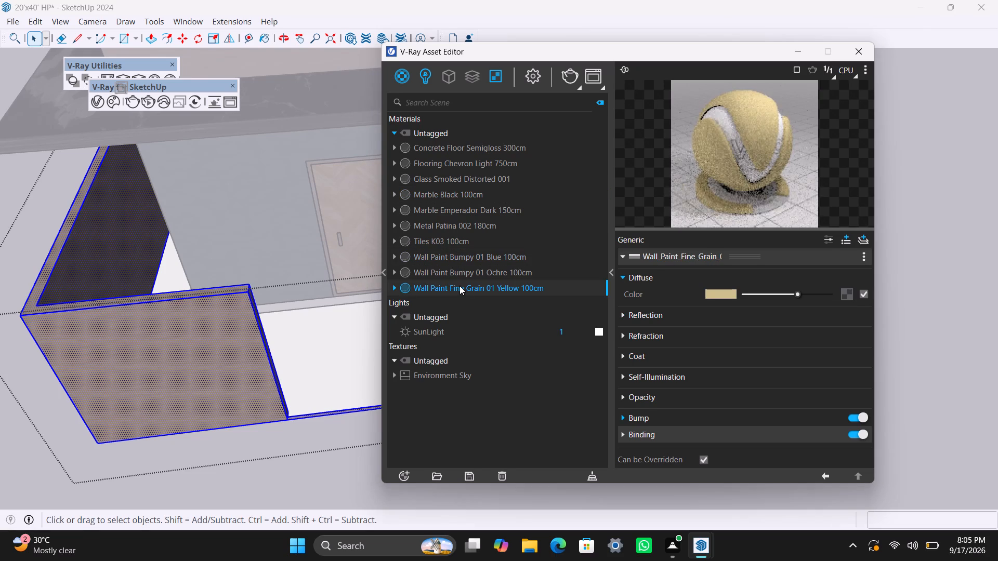
pyautogui.rightClick(457, 289)
pyautogui.click(472, 316)
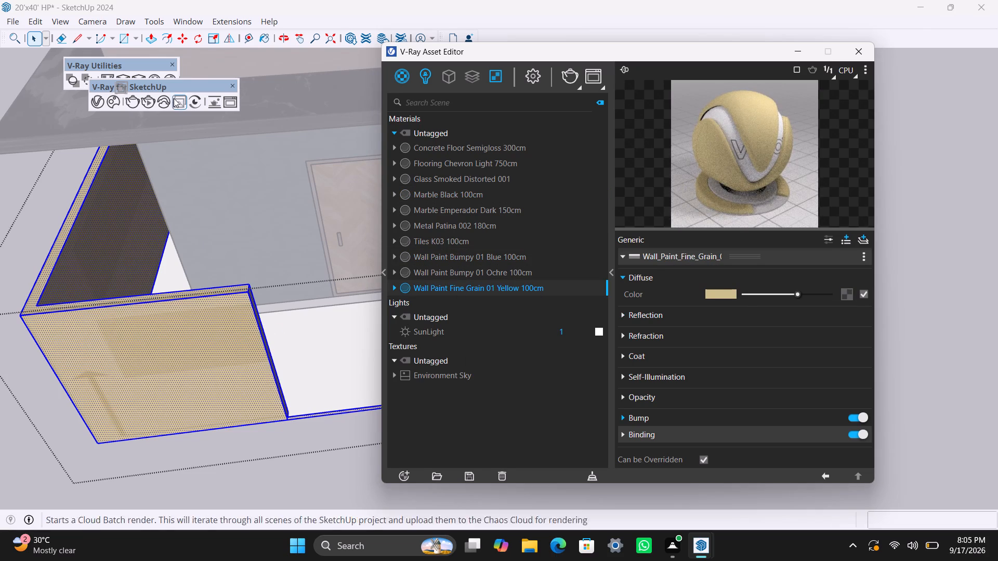
pyautogui.click(139, 73)
pyautogui.click(145, 82)
pyautogui.scroll(-3, 195, 361)
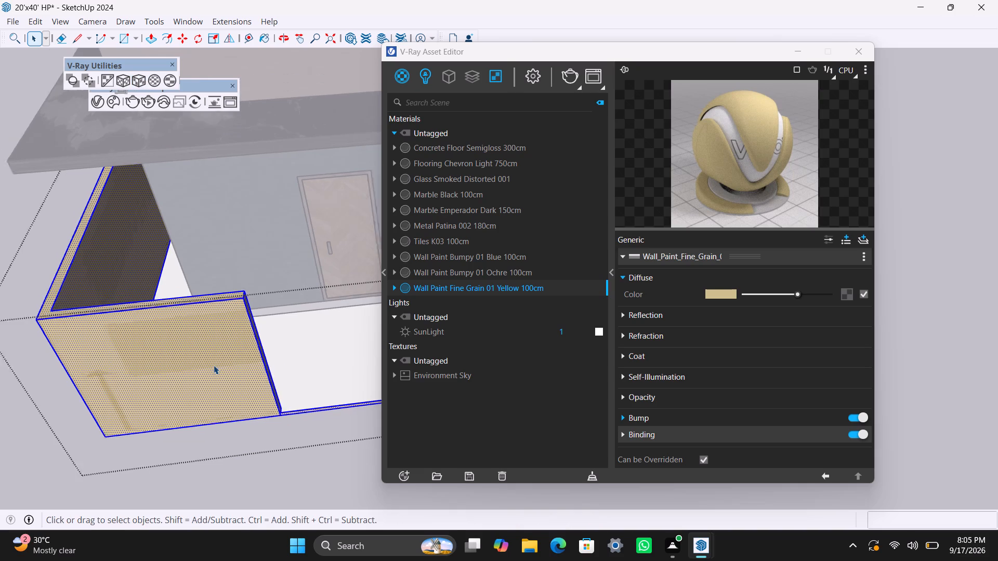
pyautogui.scroll(-13, 214, 365)
pyautogui.click(286, 438)
pyautogui.scroll(-4, 161, 402)
pyautogui.middleClick(245, 402)
pyautogui.doubleClick(250, 433)
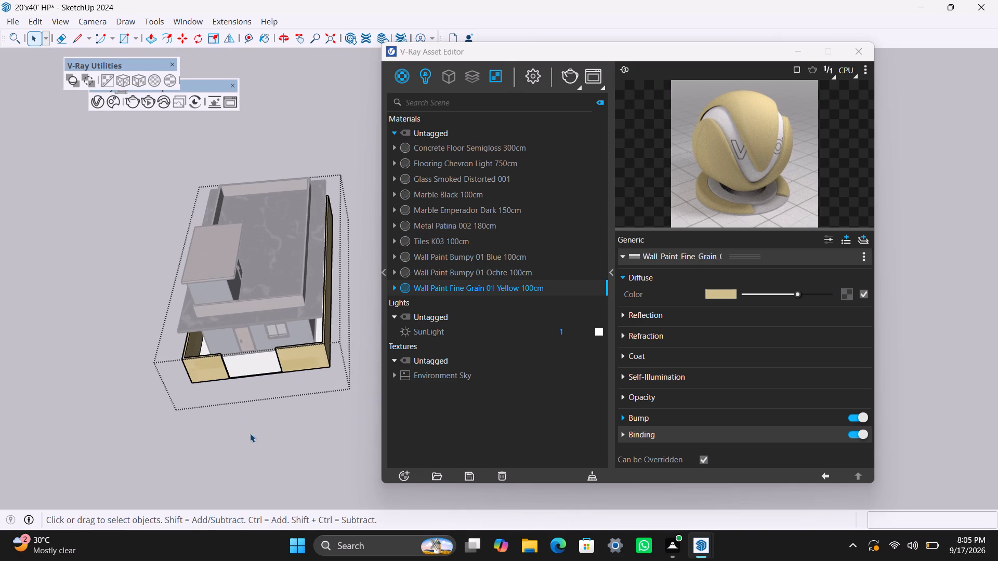
# Apply Wall Paint Fine Grain 01 Yellow 100cm to all faces of the roof parapet group, with tri-planar fit projection, and leave the group.
pyautogui.scroll(7, 275, 356)
pyautogui.tripleClick(259, 280)
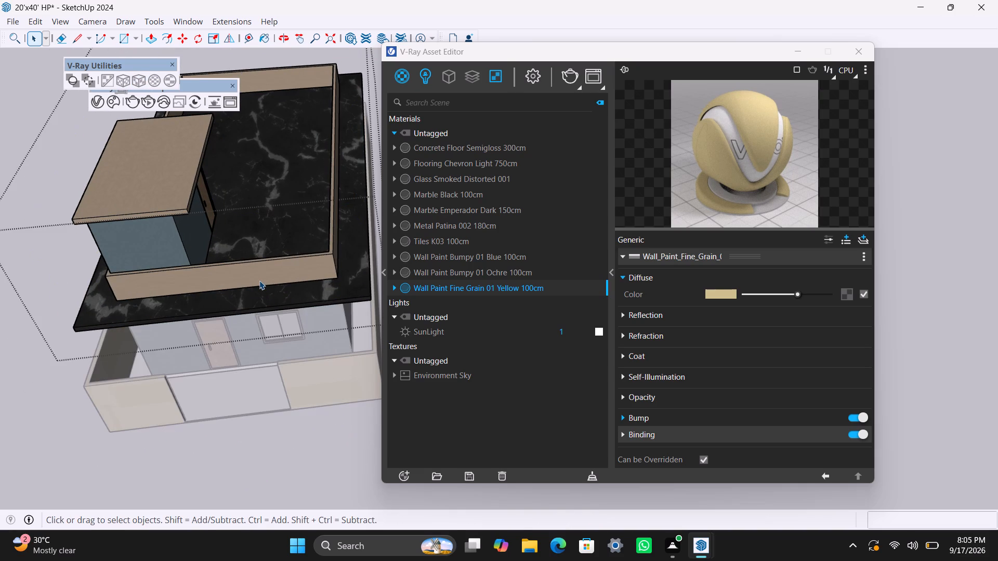
pyautogui.rightClick(489, 285)
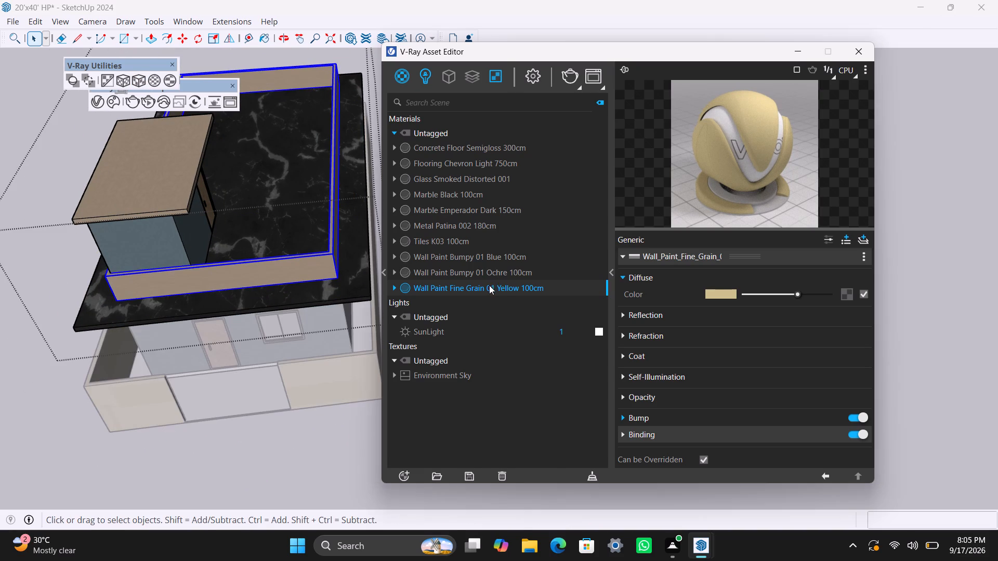
pyautogui.click(505, 316)
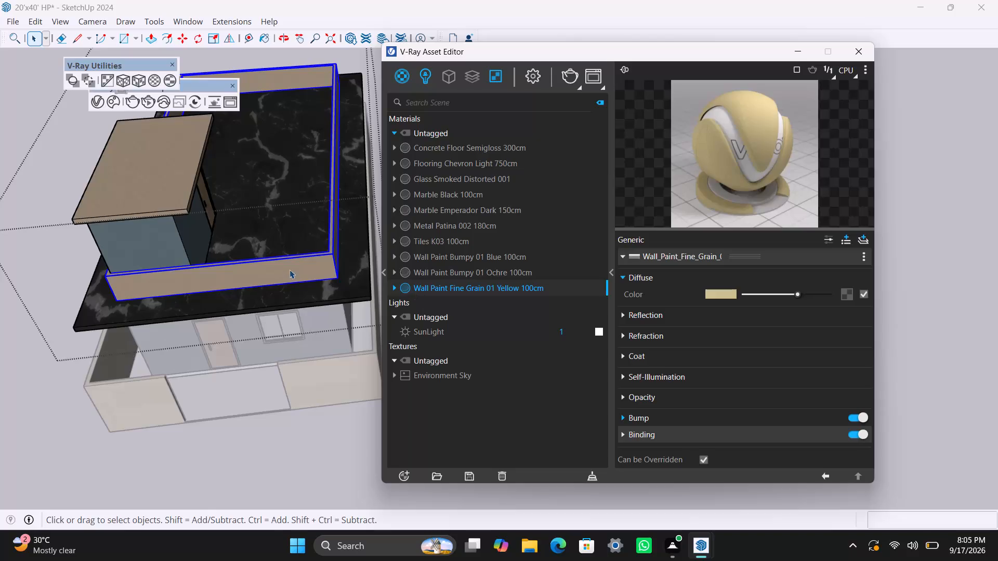
pyautogui.tripleClick(291, 269)
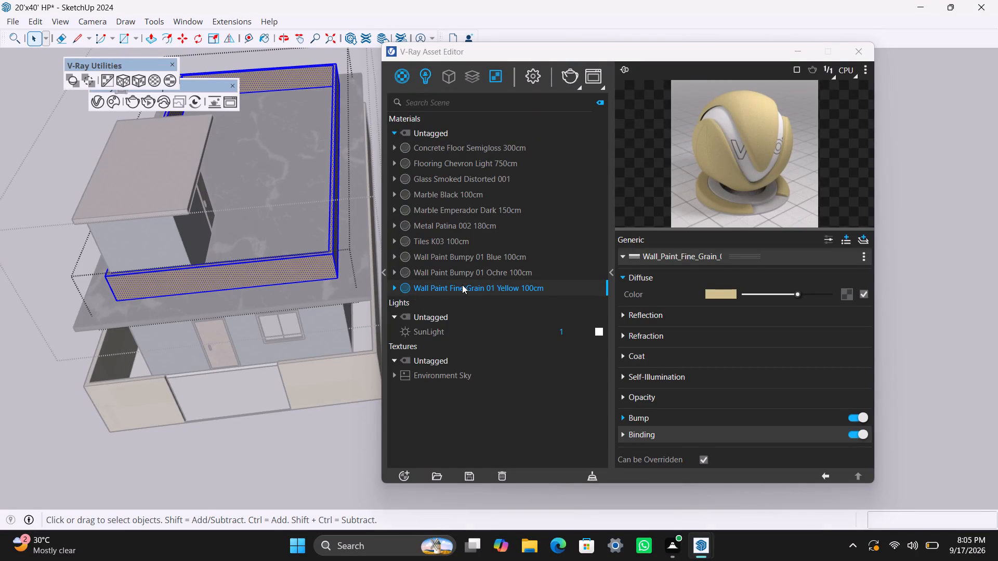
pyautogui.rightClick(461, 285)
pyautogui.click(496, 308)
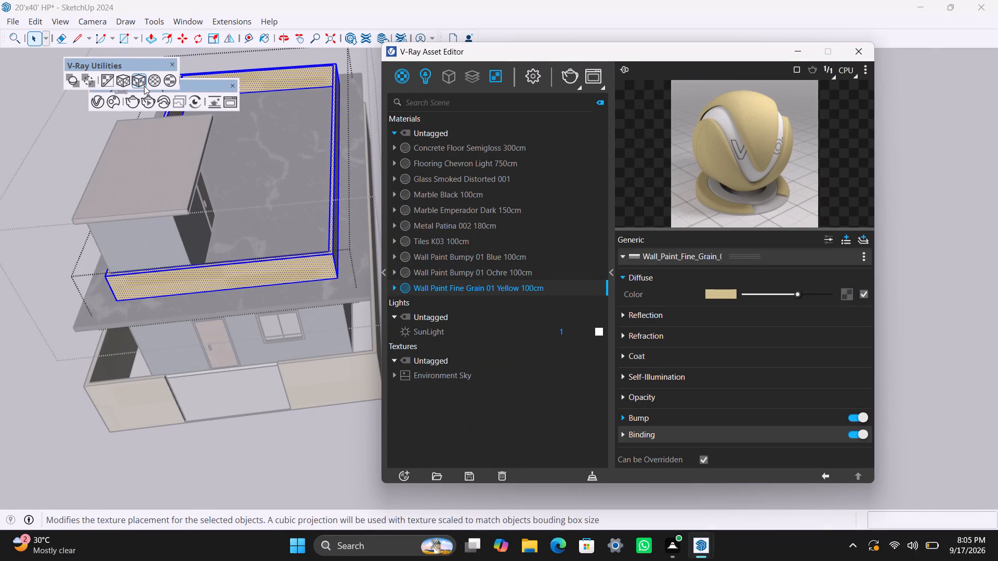
pyautogui.click(142, 78)
pyautogui.click(32, 150)
pyautogui.scroll(-8, 114, 399)
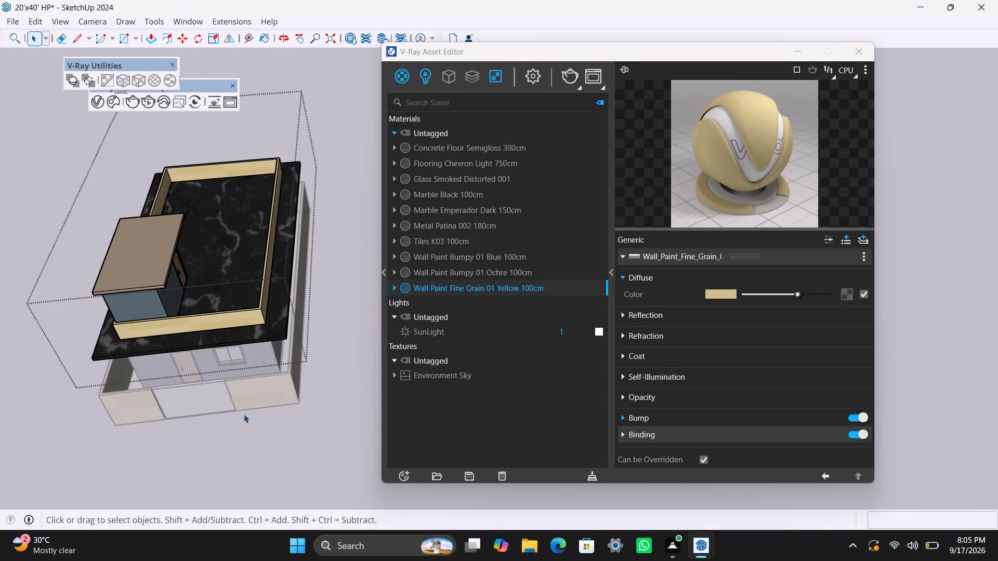
pyautogui.doubleClick(280, 425)
pyautogui.click(284, 421)
pyautogui.click(277, 419)
# Apply Wall Paint Fine Grain 01 Yellow 100cm to all faces of the stair room's roof slab, with tri-planar fit projection, and leave group editing.
pyautogui.scroll(-3, 195, 418)
pyautogui.moveTo(151, 453); pyautogui.dragTo(319, 338, button='middle')
pyautogui.scroll(2, 217, 430)
pyautogui.keyDown('shift'); pyautogui.moveTo(194, 433); pyautogui.dragTo(278, 378, button='middle'); pyautogui.keyUp('shift')
pyautogui.scroll(2, 248, 285)
pyautogui.click(238, 290)
pyautogui.doubleClick(238, 290)
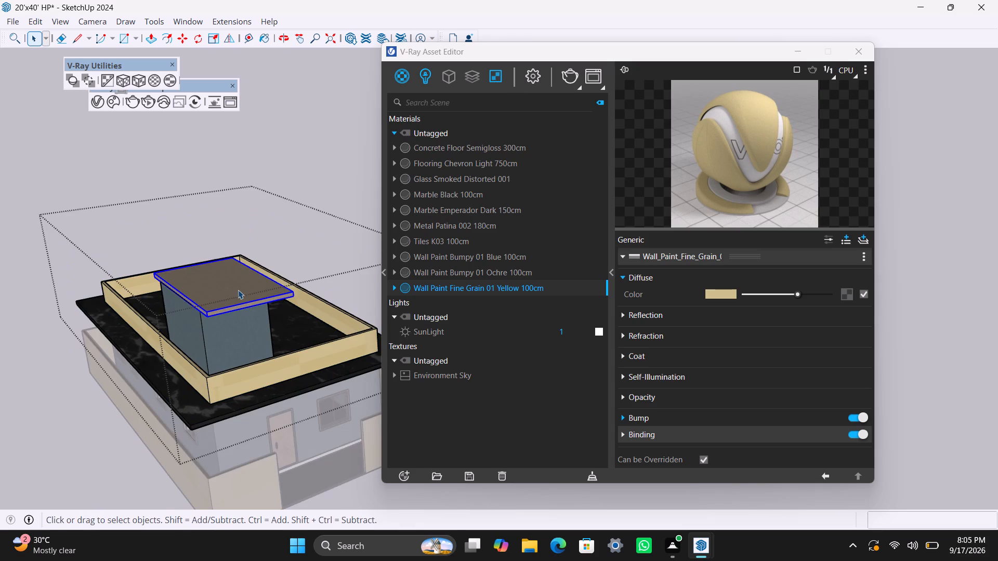
pyautogui.rightClick(464, 289)
pyautogui.click(487, 309)
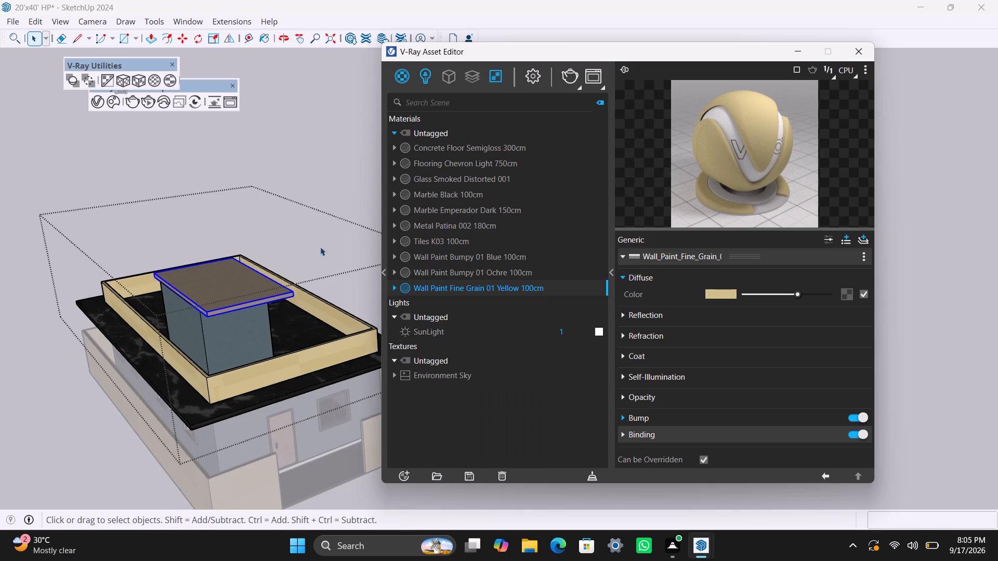
pyautogui.tripleClick(254, 286)
pyautogui.rightClick(432, 291)
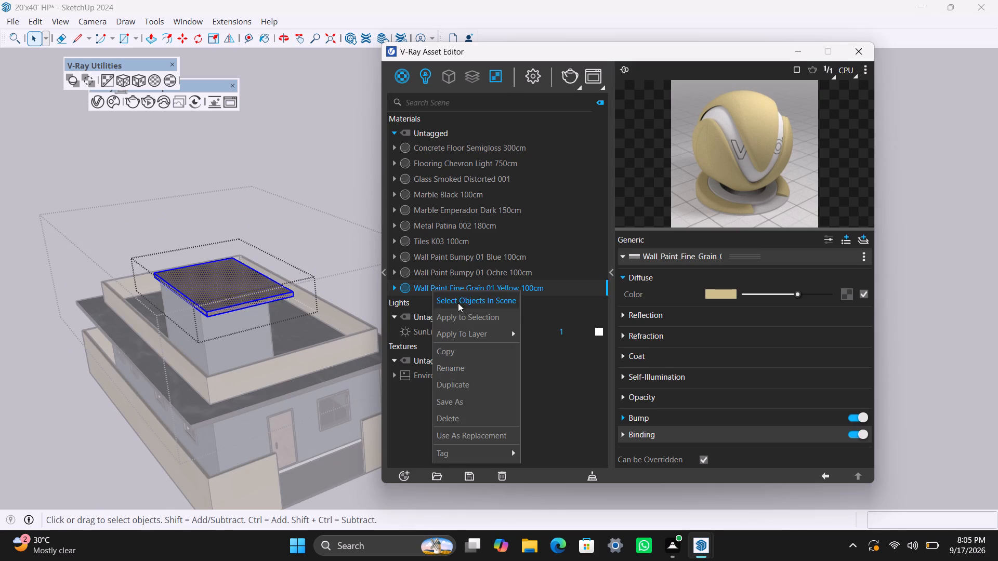
pyautogui.click(461, 315)
pyautogui.click(137, 78)
pyautogui.click(268, 117)
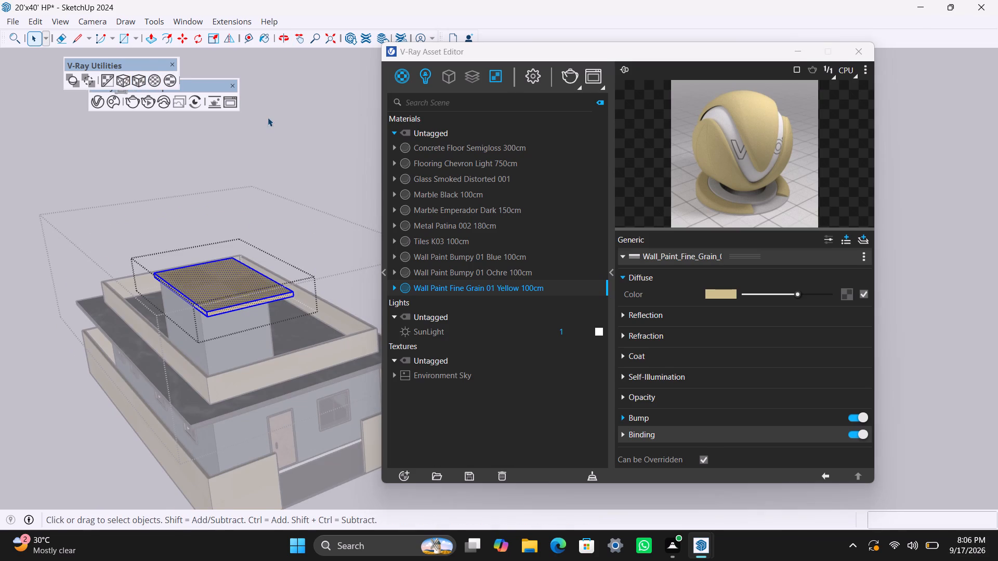
pyautogui.scroll(-9, 243, 324)
pyautogui.moveTo(224, 391); pyautogui.dragTo(97, 411, button='middle')
pyautogui.click(221, 423)
pyautogui.click(220, 419)
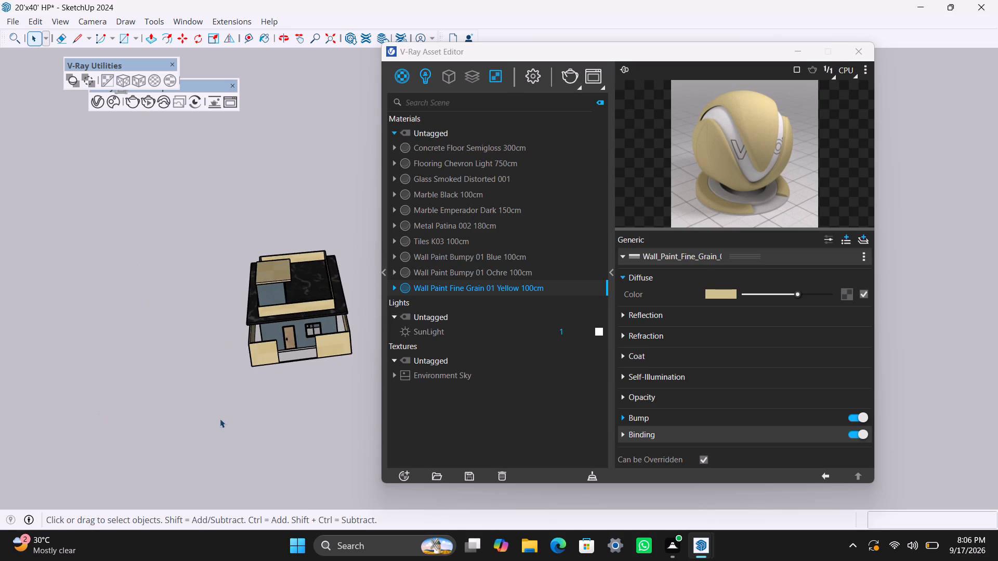
# Apply Marble Black 100cm to the white plinth slab below the front door, with tri-planar fit projection, and deselect it.
pyautogui.scroll(9, 299, 400)
pyautogui.keyDown('shift'); pyautogui.moveTo(267, 380); pyautogui.dragTo(175, 438, button='middle'); pyautogui.keyUp('shift')
pyautogui.scroll(10, 187, 416)
pyautogui.click(202, 364)
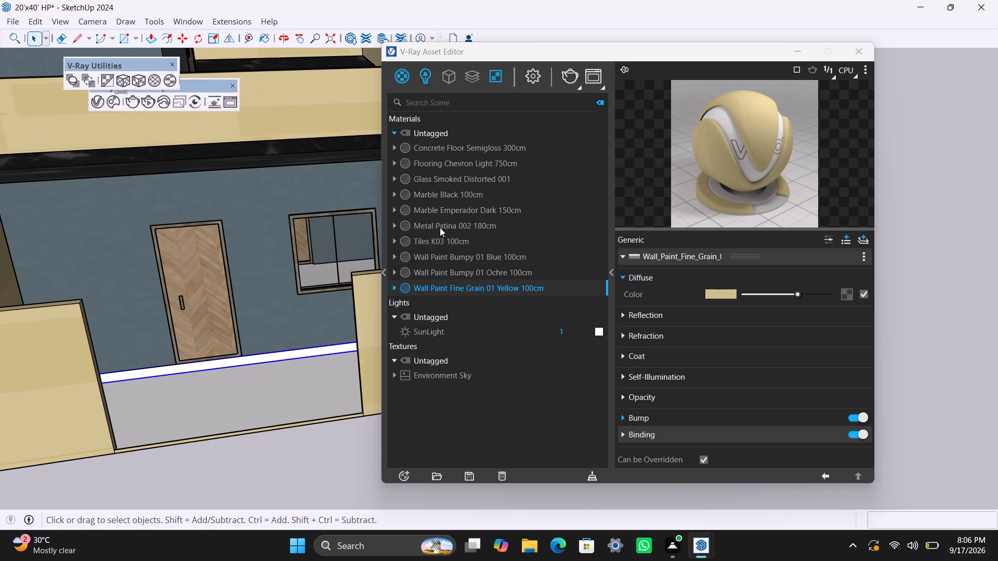
pyautogui.click(444, 197)
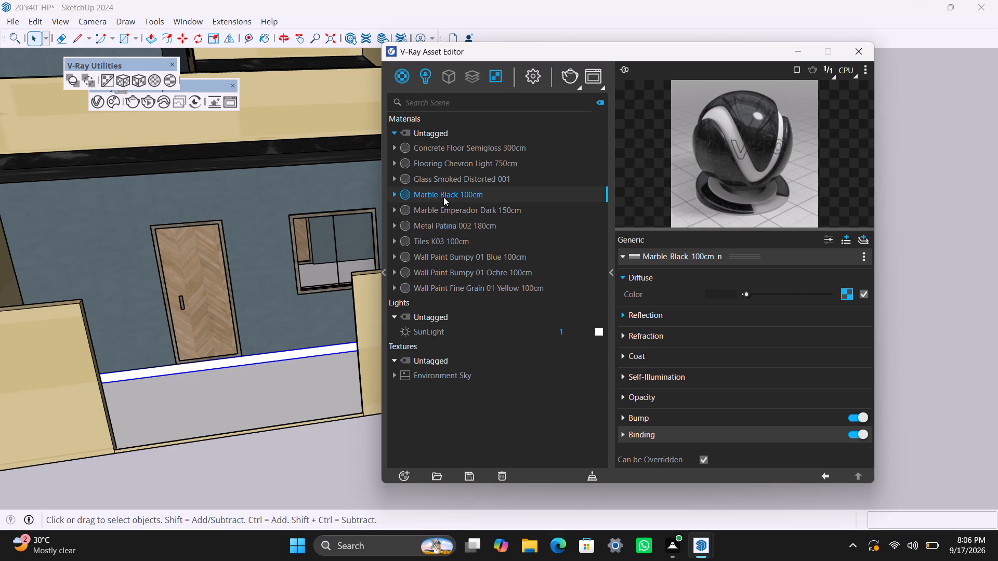
pyautogui.rightClick(442, 197)
pyautogui.click(480, 220)
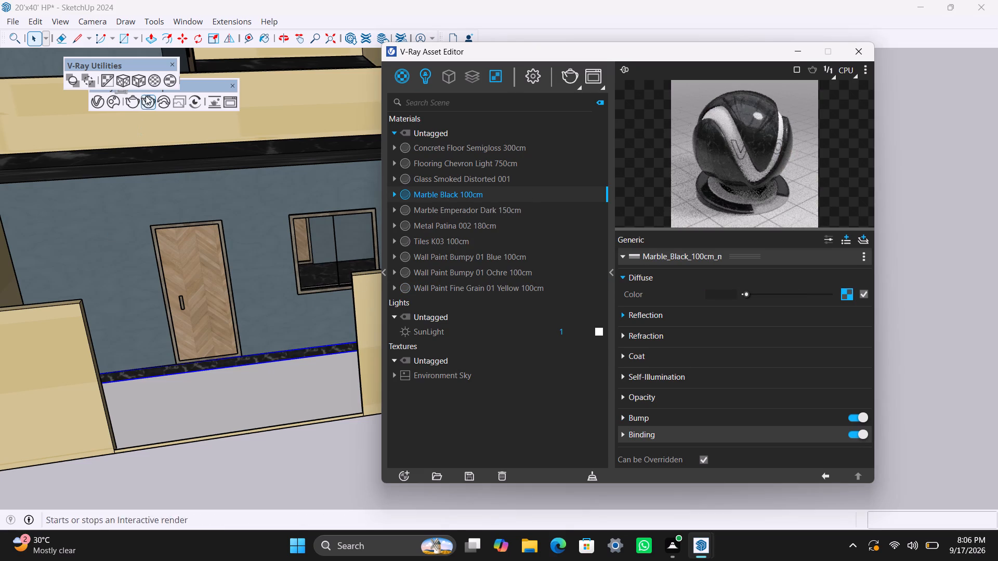
pyautogui.click(140, 81)
pyautogui.click(290, 443)
# Apply Tiles K03 100cm to the open ground face inside the boundary wall, with tri-planar fit projection, and leave the group.
pyautogui.tripleClick(234, 413)
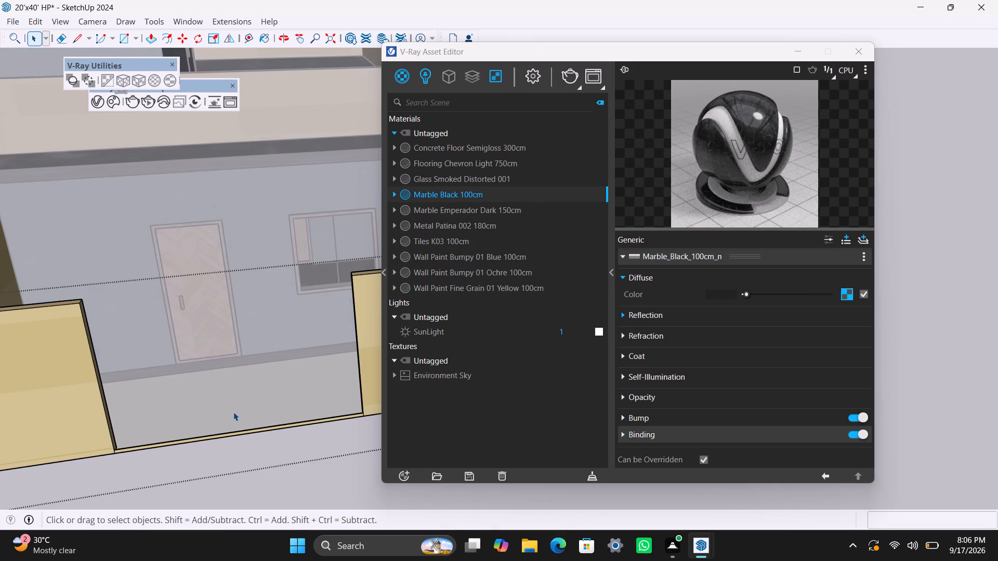
pyautogui.click(232, 411)
pyautogui.scroll(3, 232, 411)
pyautogui.moveTo(229, 432); pyautogui.dragTo(232, 527, button='middle')
pyautogui.scroll(-11, 230, 423)
pyautogui.moveTo(245, 426); pyautogui.dragTo(206, 490, button='middle')
pyautogui.scroll(2, 252, 384)
pyautogui.click(250, 383)
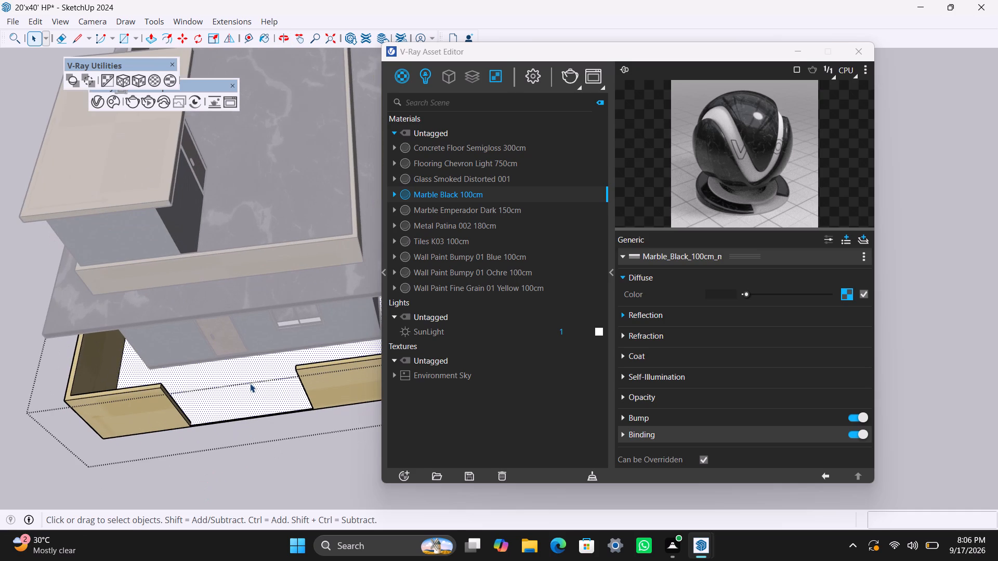
pyautogui.click(441, 242)
pyautogui.rightClick(440, 242)
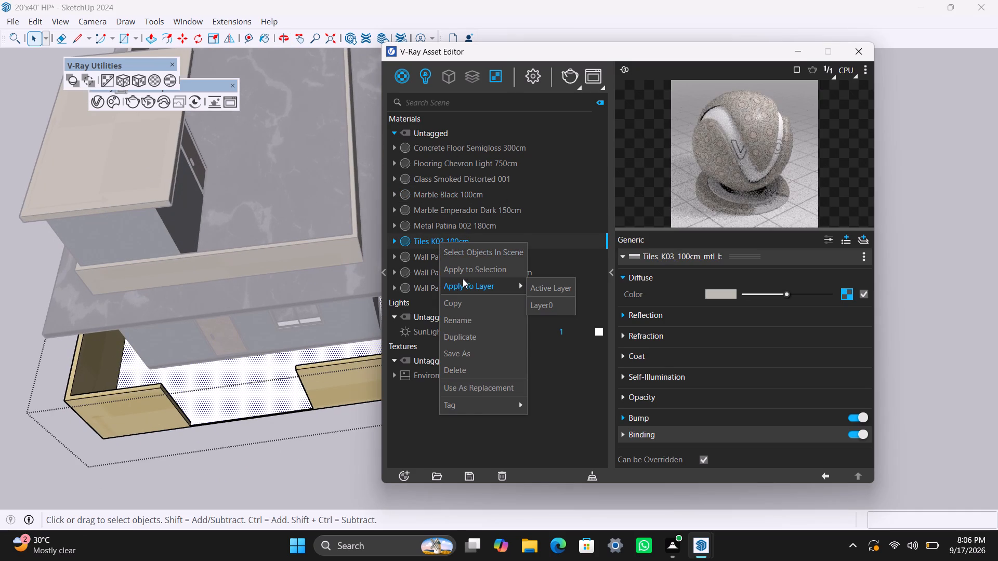
pyautogui.click(466, 270)
pyautogui.moveTo(139, 74); pyautogui.dragTo(140, 76)
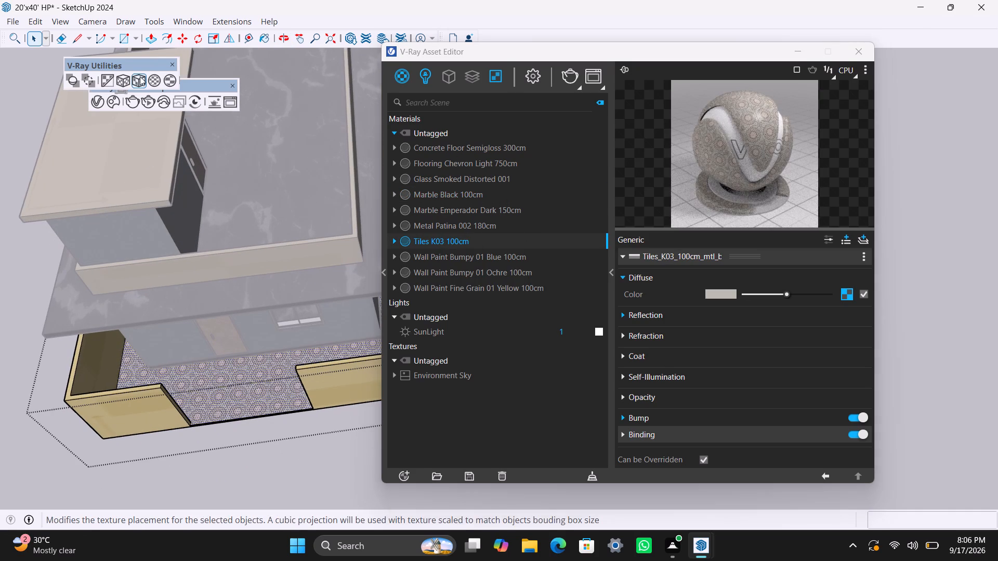
pyautogui.moveTo(140, 76); pyautogui.dragTo(140, 82)
pyautogui.click(270, 438)
pyautogui.click(43, 273)
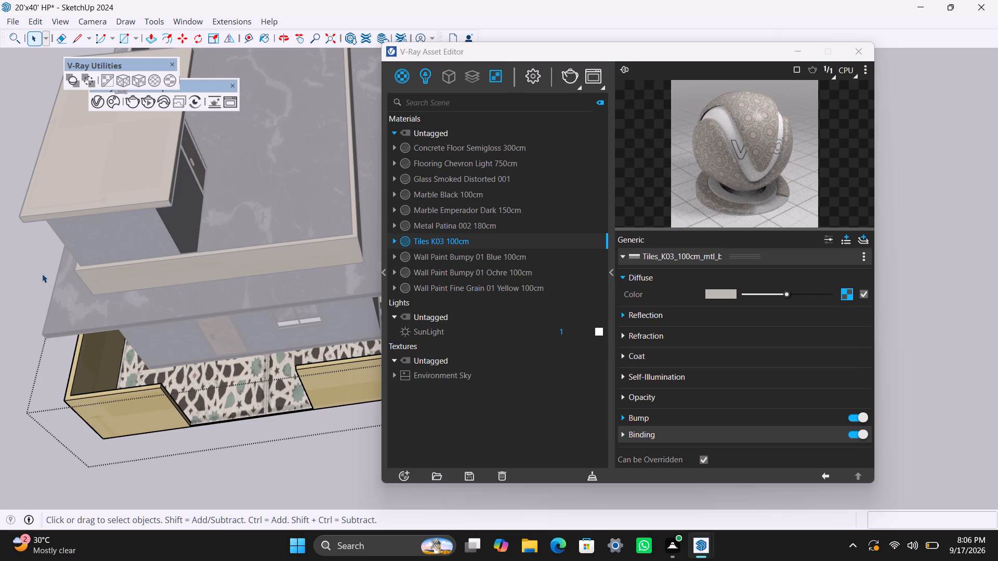
pyautogui.scroll(-4, 239, 432)
pyautogui.doubleClick(260, 465)
# Save the house model with its updated materials.
pyautogui.scroll(-4, 263, 459)
pyautogui.moveTo(243, 481); pyautogui.dragTo(210, 355, button='middle')
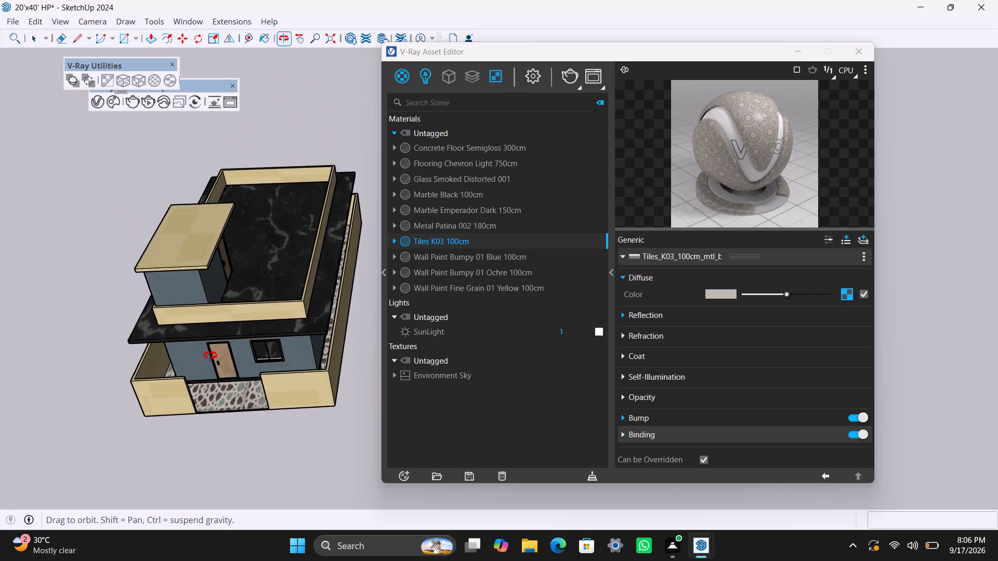
pyautogui.moveTo(210, 355); pyautogui.dragTo(213, 312, button='middle')
pyautogui.scroll(2, 278, 341)
pyautogui.scroll(3, 225, 412)
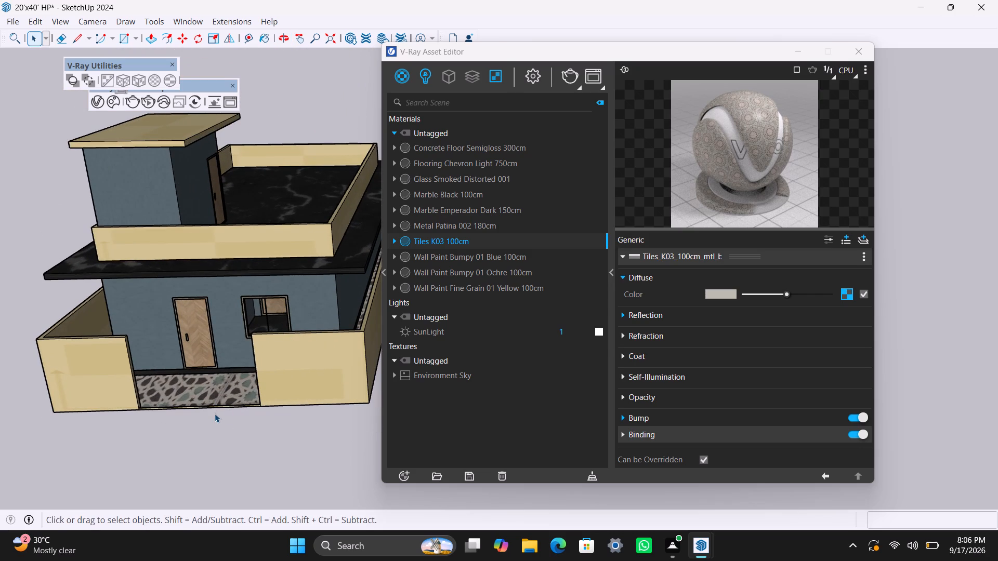
pyautogui.hotkey('ctrl', 's')
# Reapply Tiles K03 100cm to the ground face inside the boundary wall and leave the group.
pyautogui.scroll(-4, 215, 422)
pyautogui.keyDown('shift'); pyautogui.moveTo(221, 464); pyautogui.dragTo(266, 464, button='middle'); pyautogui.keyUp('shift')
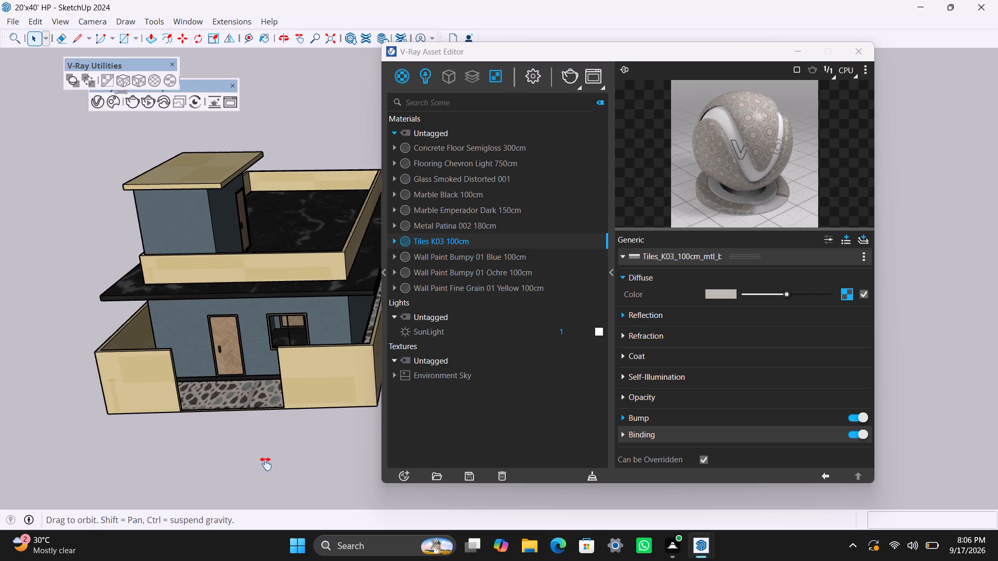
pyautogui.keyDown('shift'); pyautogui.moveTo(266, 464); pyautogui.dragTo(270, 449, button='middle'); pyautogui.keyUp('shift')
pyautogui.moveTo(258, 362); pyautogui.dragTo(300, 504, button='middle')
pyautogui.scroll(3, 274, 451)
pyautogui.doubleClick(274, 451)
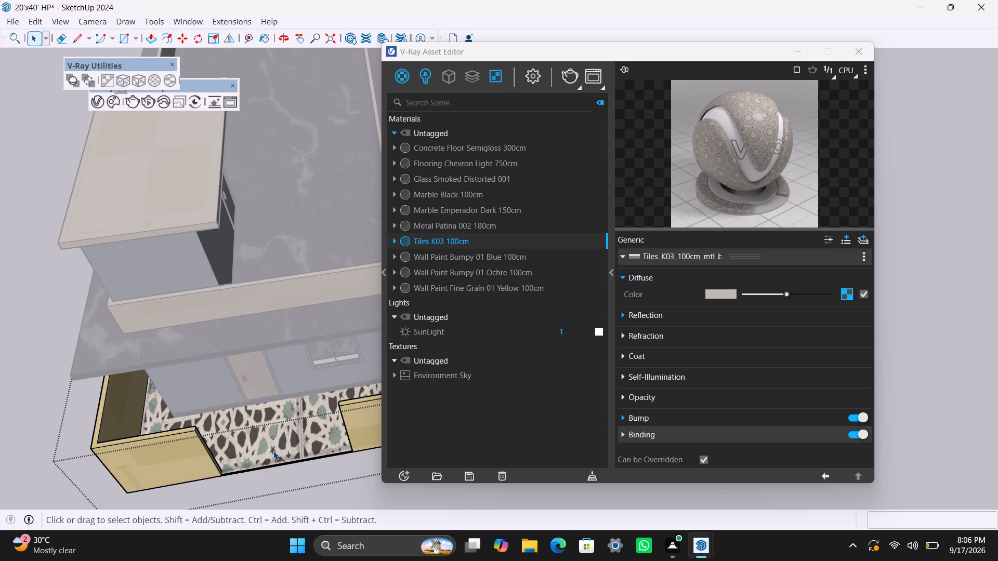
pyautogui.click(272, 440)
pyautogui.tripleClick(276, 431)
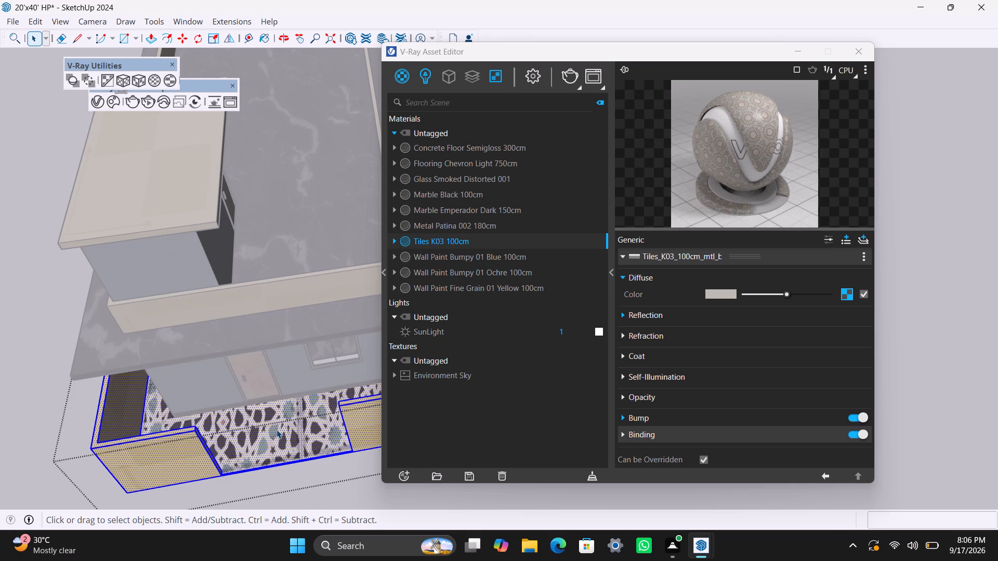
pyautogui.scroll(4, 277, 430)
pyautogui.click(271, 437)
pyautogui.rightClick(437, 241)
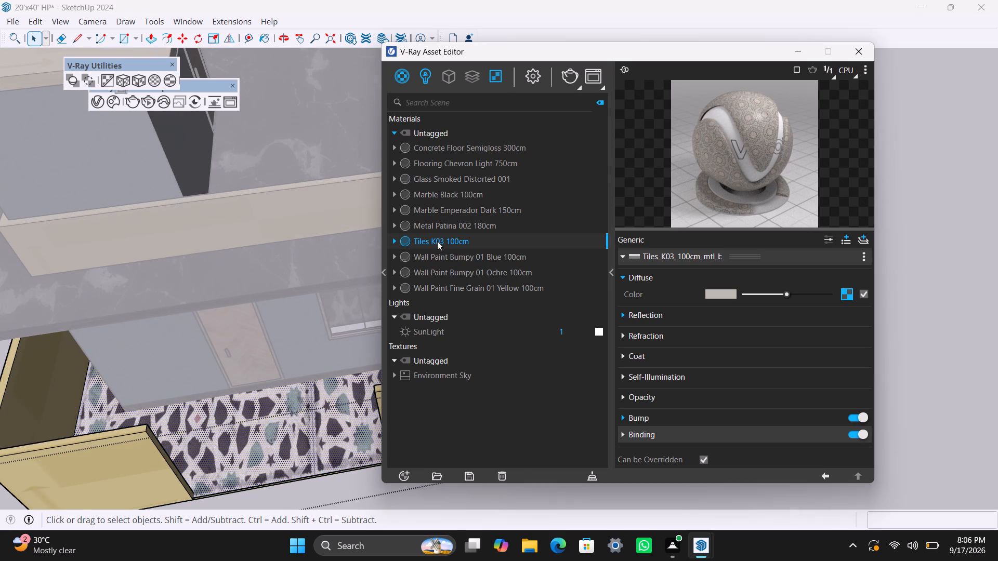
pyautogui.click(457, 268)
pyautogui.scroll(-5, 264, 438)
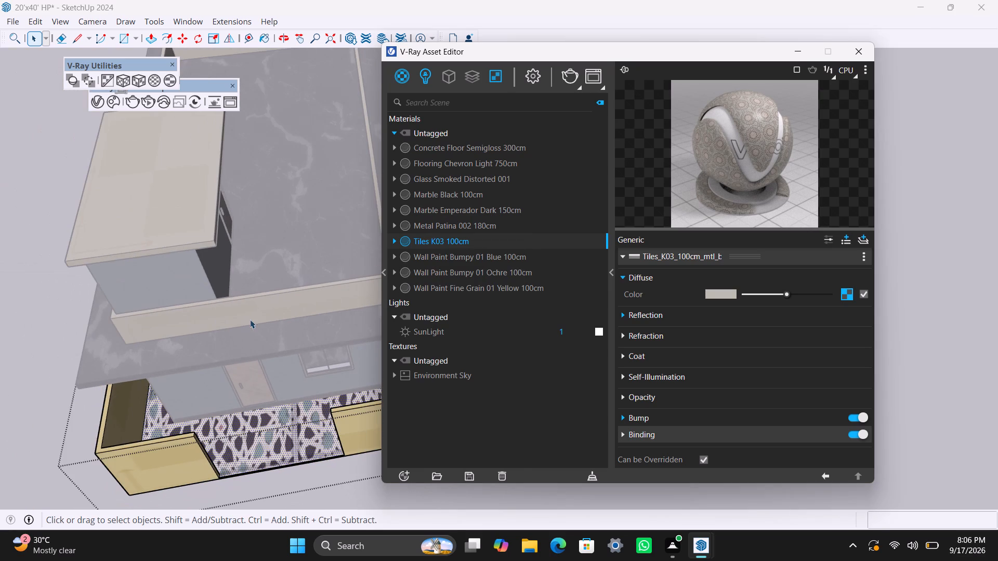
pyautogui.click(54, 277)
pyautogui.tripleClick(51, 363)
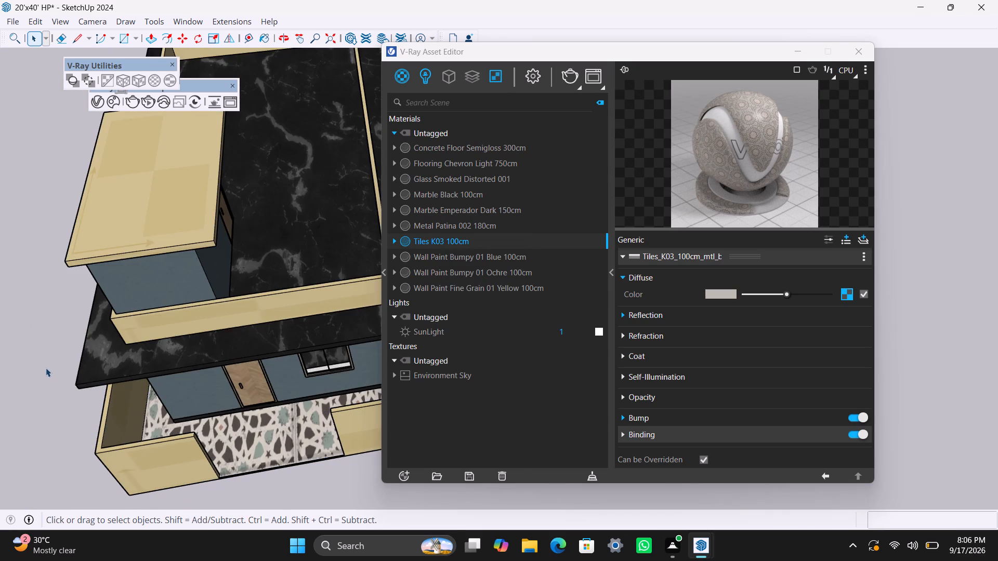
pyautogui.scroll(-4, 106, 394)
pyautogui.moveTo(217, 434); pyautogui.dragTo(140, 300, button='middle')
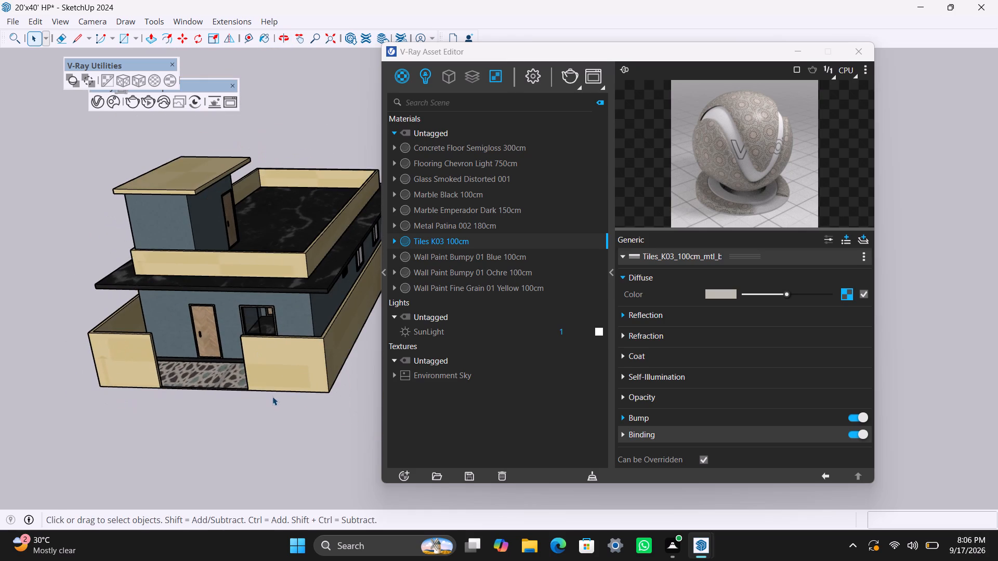
# Save the house model.
pyautogui.hotkey('ctrl', 's')
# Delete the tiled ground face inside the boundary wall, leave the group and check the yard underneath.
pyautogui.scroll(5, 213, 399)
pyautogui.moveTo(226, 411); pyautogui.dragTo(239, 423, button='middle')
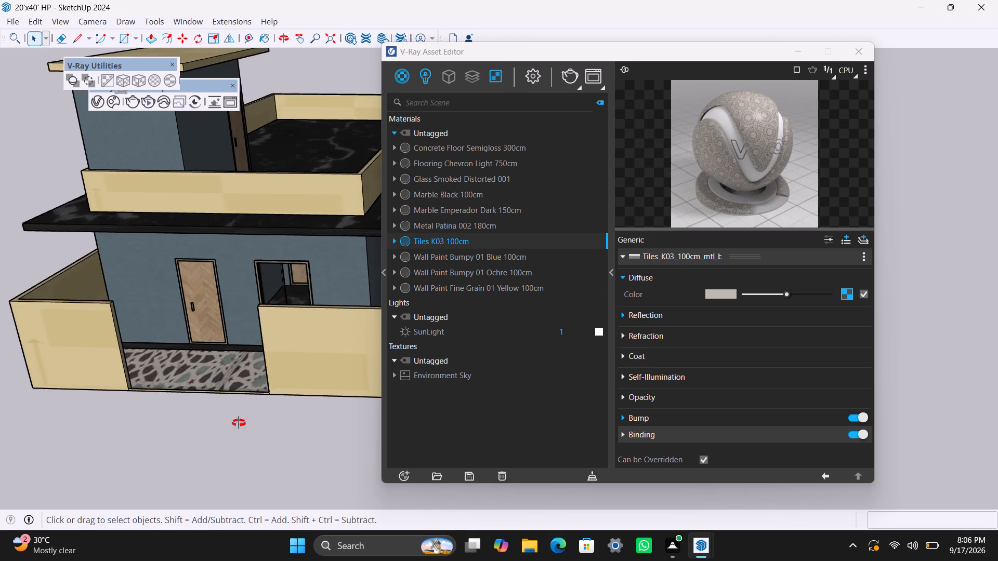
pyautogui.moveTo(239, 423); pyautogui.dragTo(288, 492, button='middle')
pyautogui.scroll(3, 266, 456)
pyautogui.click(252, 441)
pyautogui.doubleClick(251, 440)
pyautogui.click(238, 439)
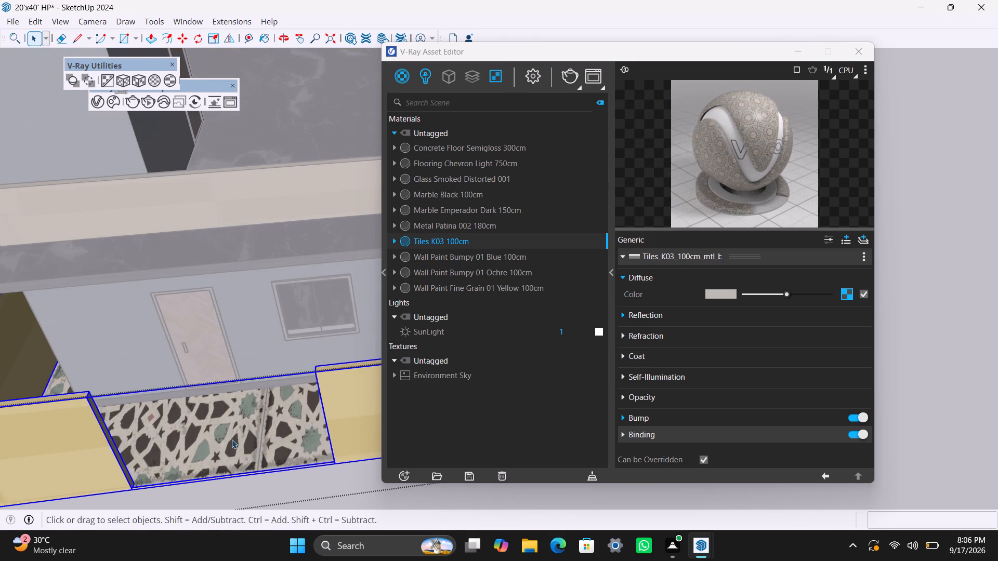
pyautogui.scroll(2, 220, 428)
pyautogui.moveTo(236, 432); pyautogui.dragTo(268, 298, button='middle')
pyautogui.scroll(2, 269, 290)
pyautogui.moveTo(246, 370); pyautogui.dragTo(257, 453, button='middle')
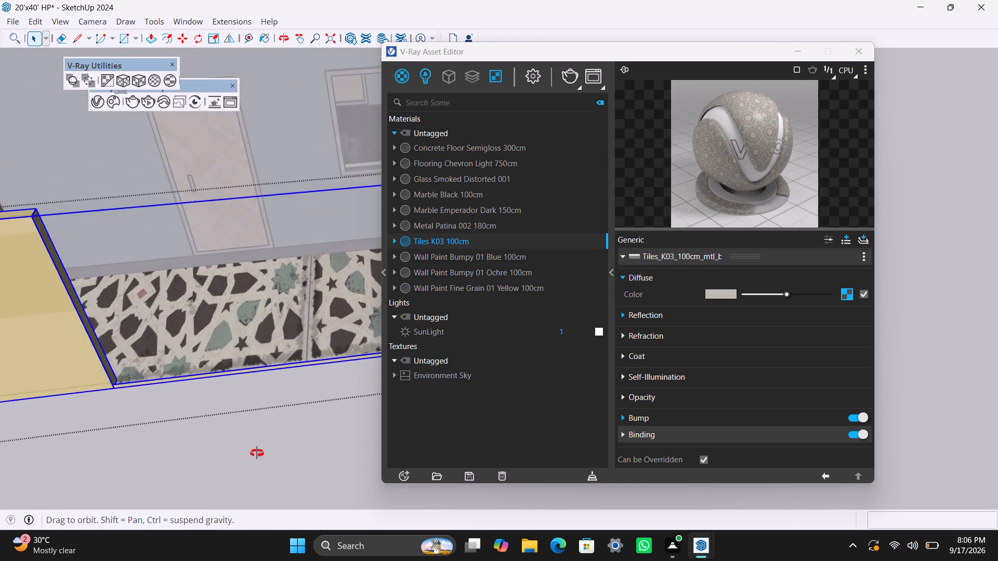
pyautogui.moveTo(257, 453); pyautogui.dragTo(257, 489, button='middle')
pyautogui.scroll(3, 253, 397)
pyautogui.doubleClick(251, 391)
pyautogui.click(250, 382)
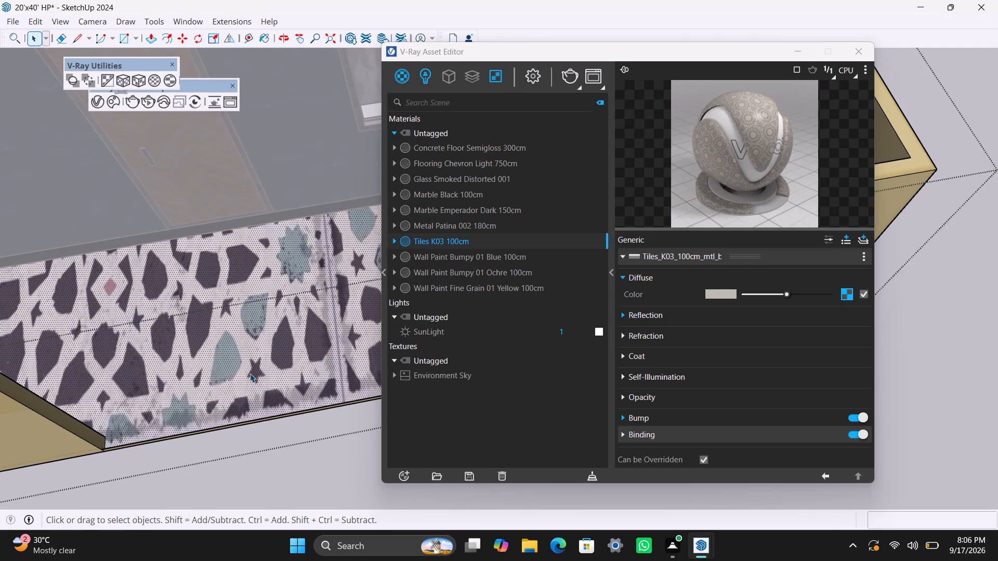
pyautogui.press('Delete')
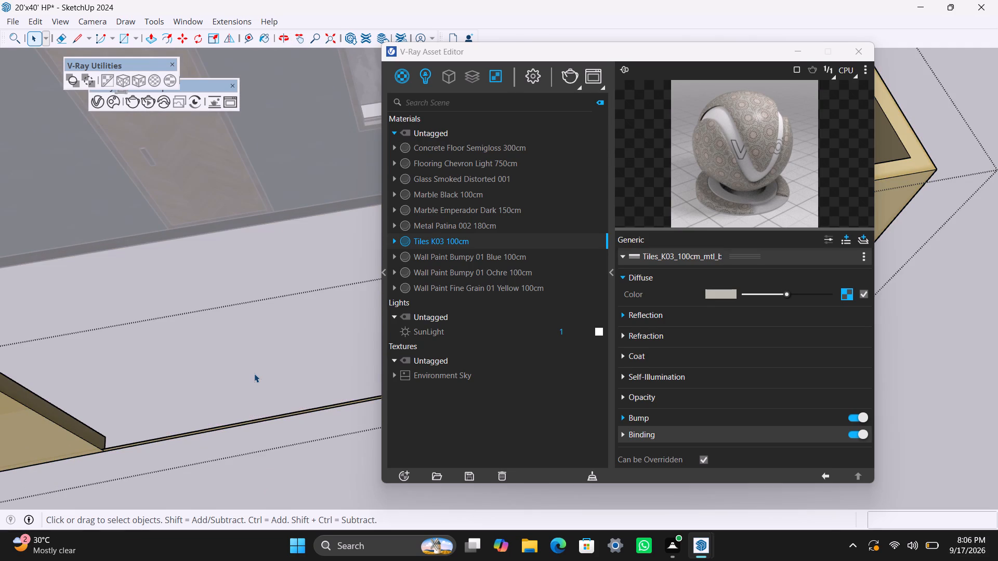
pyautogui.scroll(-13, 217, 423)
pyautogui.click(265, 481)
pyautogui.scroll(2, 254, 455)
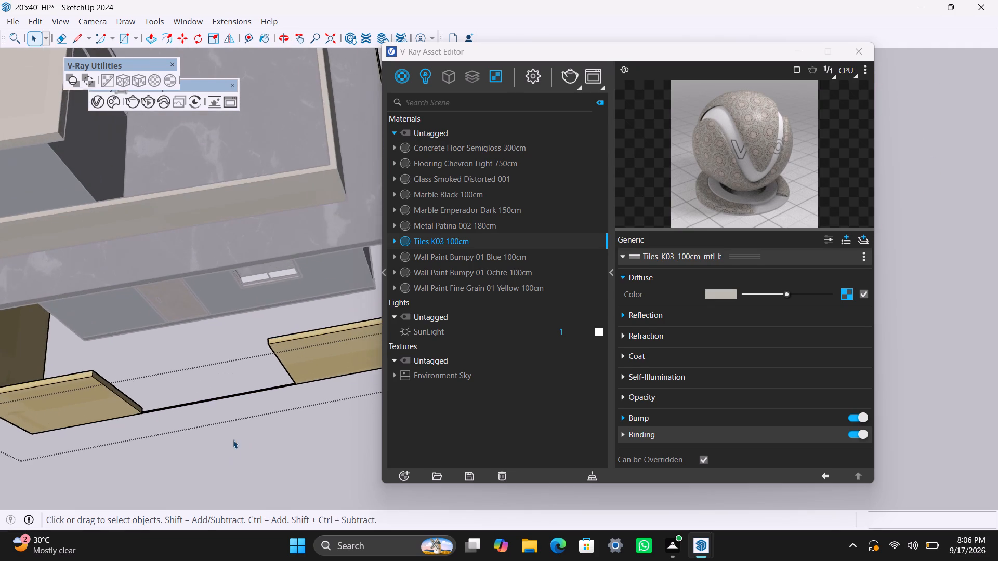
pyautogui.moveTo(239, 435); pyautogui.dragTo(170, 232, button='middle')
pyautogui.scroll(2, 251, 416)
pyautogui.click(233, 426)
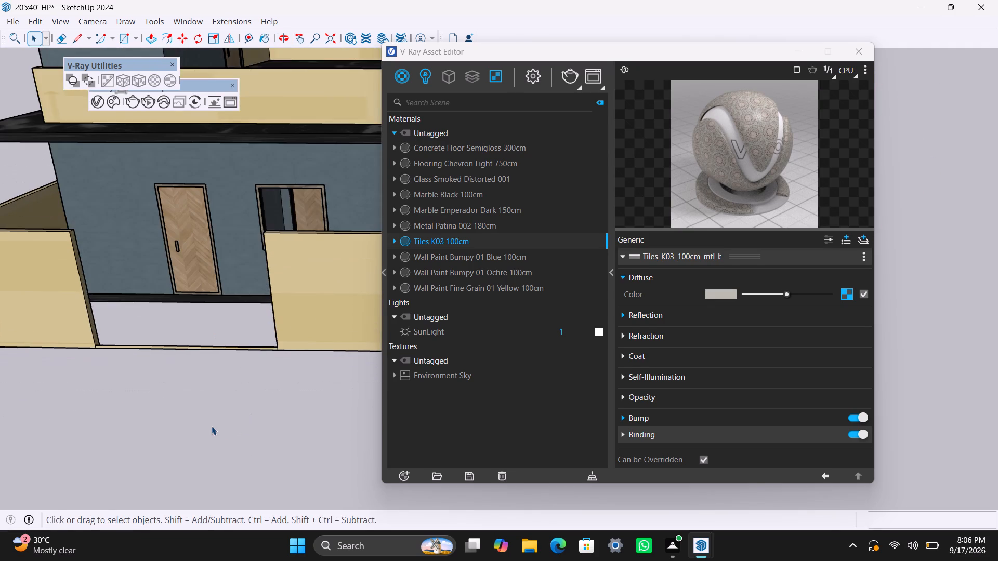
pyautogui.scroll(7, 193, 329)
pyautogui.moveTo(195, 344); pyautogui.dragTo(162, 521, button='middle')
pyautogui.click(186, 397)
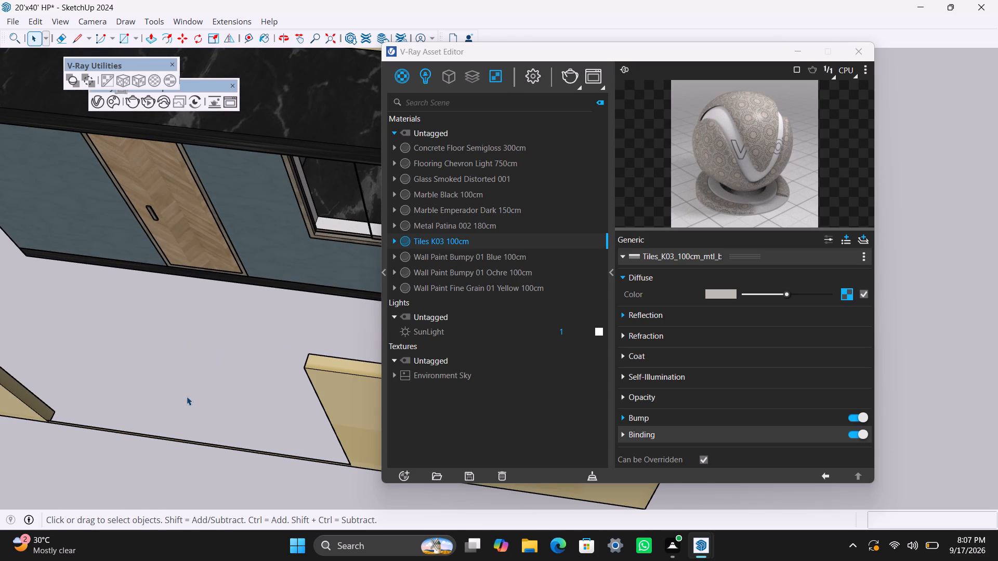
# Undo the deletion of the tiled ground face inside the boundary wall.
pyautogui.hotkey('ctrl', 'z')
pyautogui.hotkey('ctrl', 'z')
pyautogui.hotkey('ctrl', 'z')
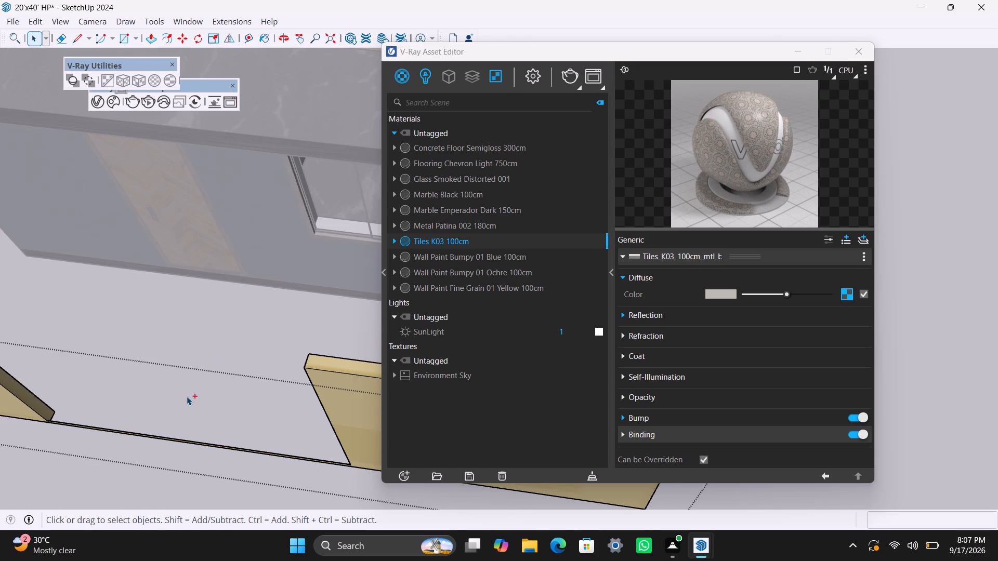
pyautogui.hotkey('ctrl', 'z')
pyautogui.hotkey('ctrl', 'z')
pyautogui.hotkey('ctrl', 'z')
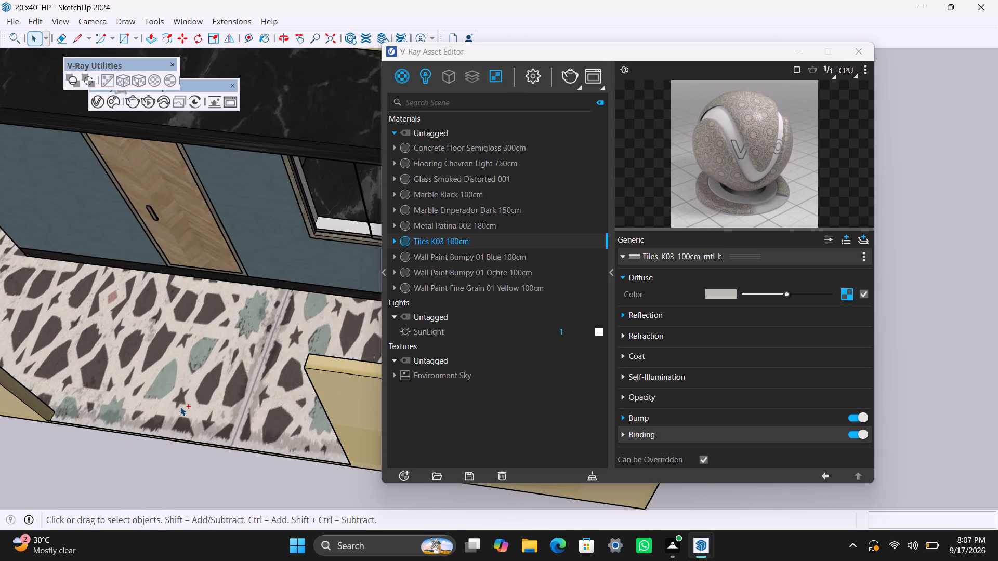
# Undo the last Tiles K03 100cm reapplication on the yard ground face and leave the group.
pyautogui.hotkey('ctrl', 'z')
pyautogui.hotkey('ctrl', 'z')
pyautogui.hotkey('ctrl', 'z')
pyautogui.hotkey('ctrl', 'z')
pyautogui.hotkey('ctrl', 'z')
pyautogui.hotkey('ctrl', 'z')
pyautogui.hotkey('ctrl', 'z')
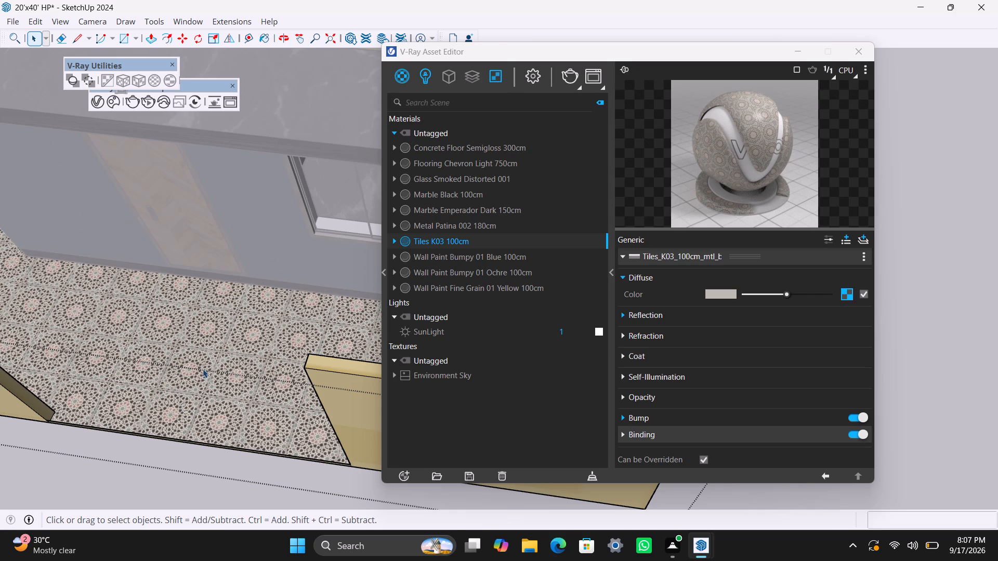
pyautogui.scroll(-16, 203, 375)
pyautogui.click(223, 446)
pyautogui.tripleClick(193, 456)
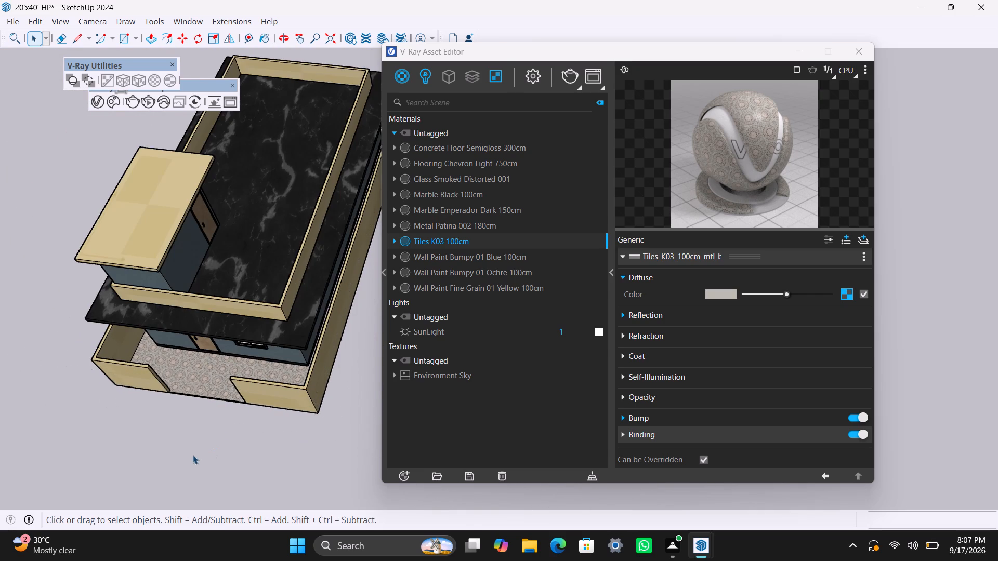
# Check the yard tiling from the front and save the house model.
pyautogui.scroll(10, 214, 400)
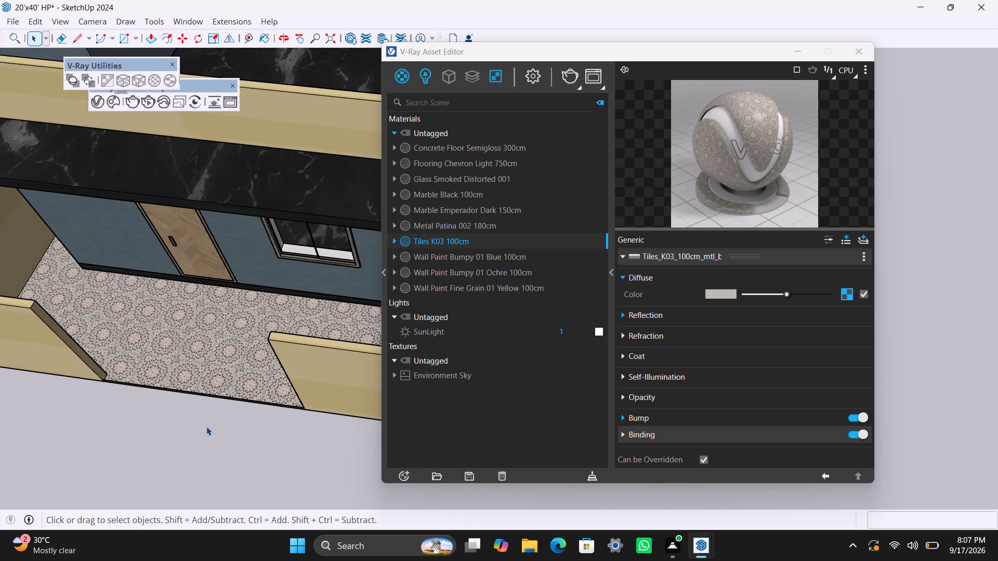
pyautogui.moveTo(216, 422); pyautogui.dragTo(275, 429, button='middle')
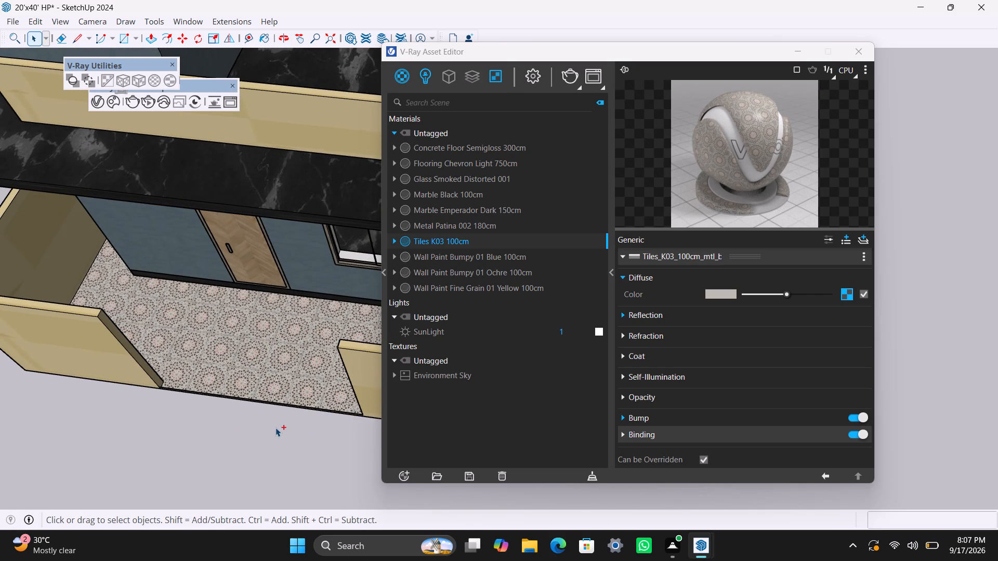
pyautogui.hotkey('ctrl', 's')
pyautogui.scroll(-9, 276, 425)
pyautogui.moveTo(236, 470); pyautogui.dragTo(297, 299, button='middle')
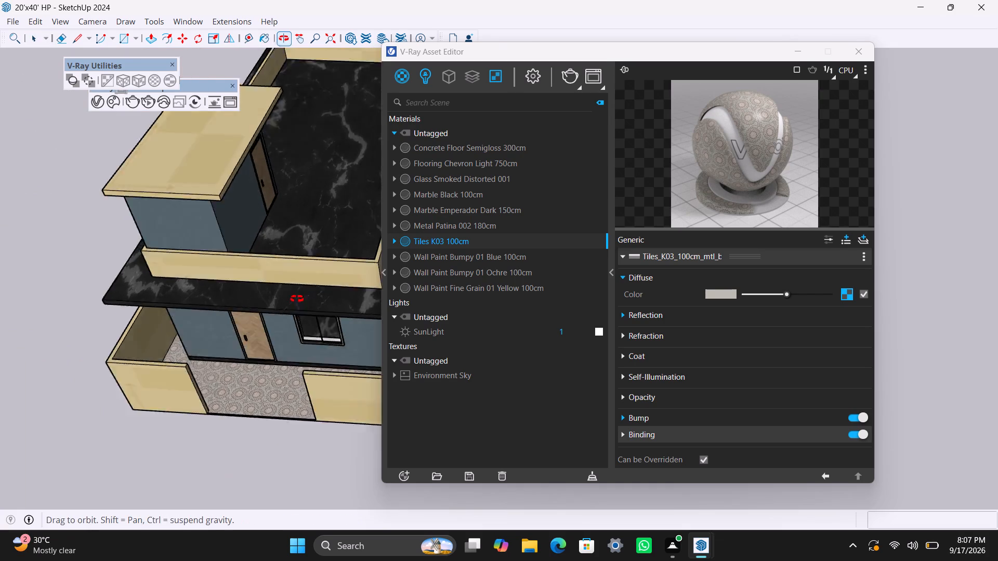
pyautogui.moveTo(297, 299); pyautogui.dragTo(314, 234, button='middle')
pyautogui.scroll(-4, 259, 365)
pyautogui.keyDown('shift'); pyautogui.moveTo(295, 421); pyautogui.dragTo(301, 368, button='middle'); pyautogui.keyUp('shift')
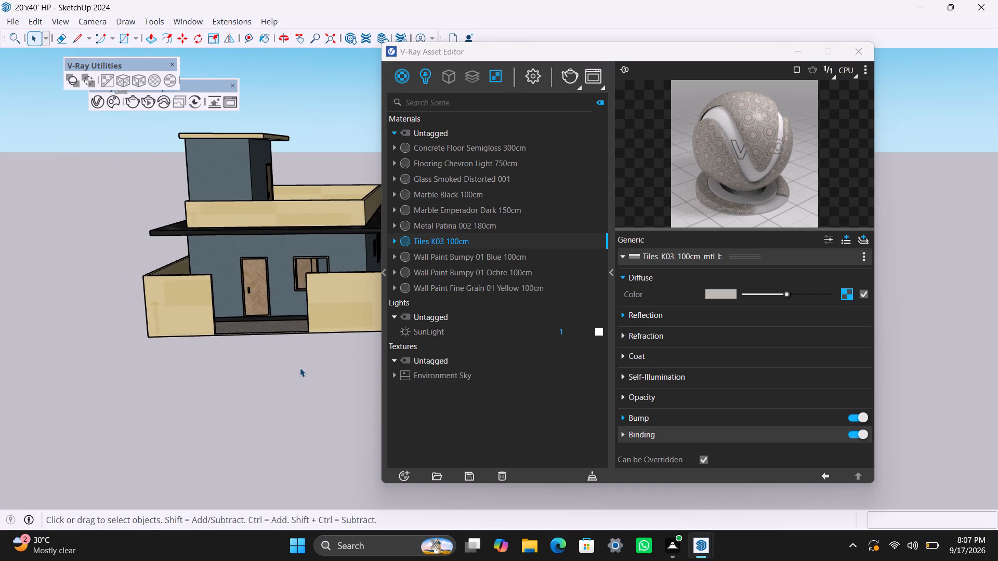
pyautogui.hotkey('ctrl', 's')
# Check the front door, plinth and yard up close and save the model again.
pyautogui.scroll(2, 255, 299)
pyautogui.moveTo(266, 385); pyautogui.dragTo(293, 441, button='middle')
pyautogui.scroll(4, 264, 372)
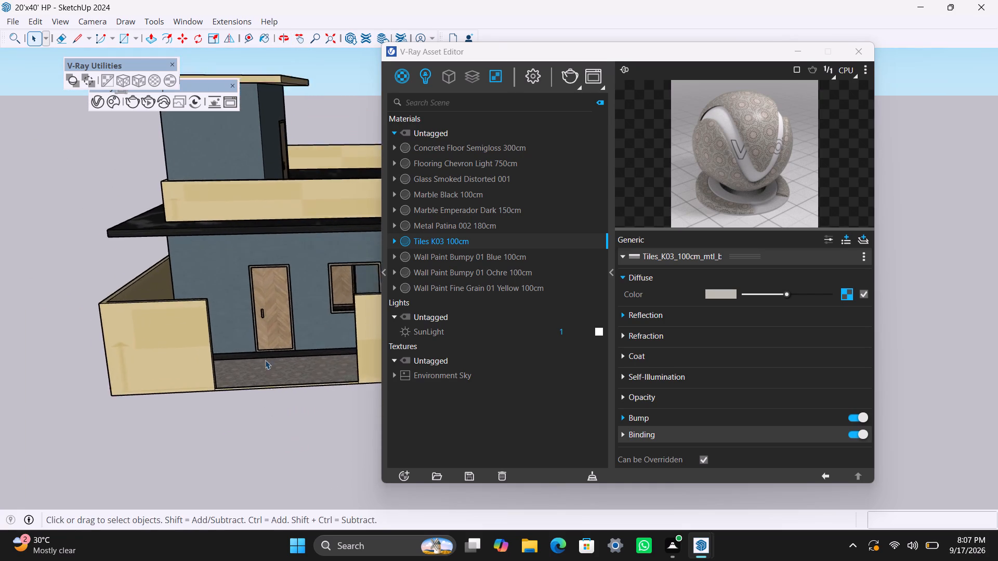
pyautogui.moveTo(263, 367); pyautogui.dragTo(236, 415, button='middle')
pyautogui.scroll(-2, 251, 341)
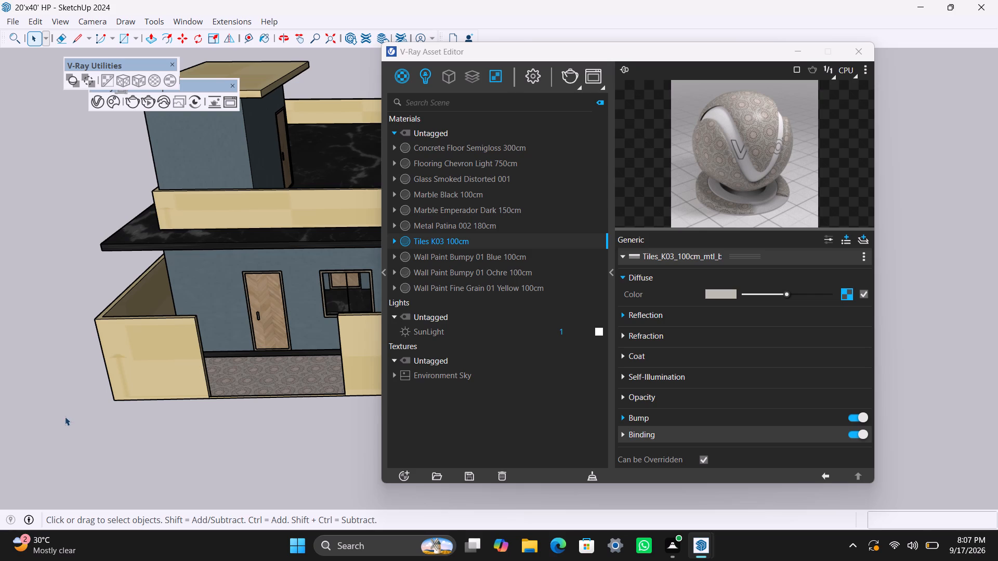
pyautogui.scroll(-4, 115, 441)
pyautogui.scroll(4, 182, 430)
pyautogui.hotkey('ctrl', 's')
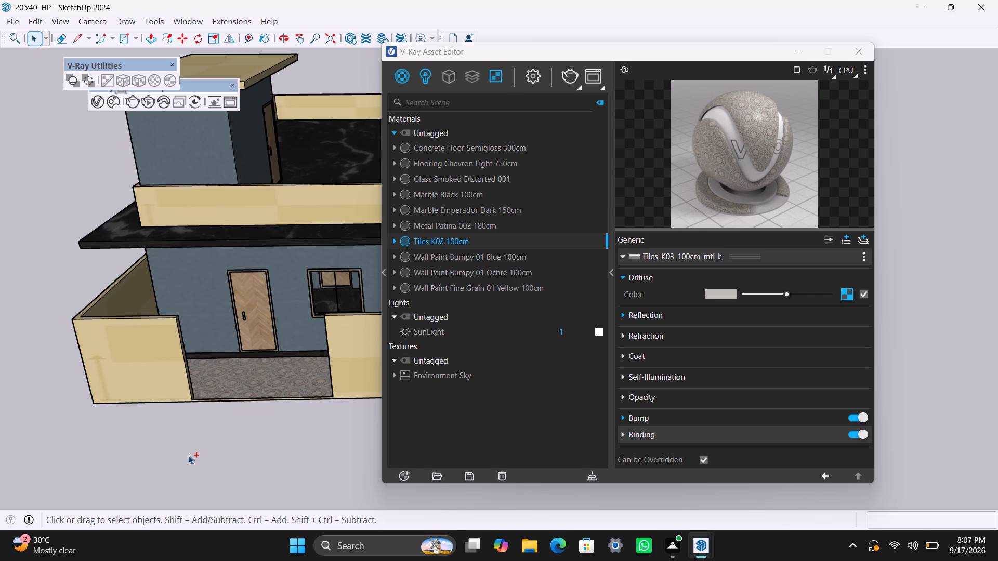
# Minimize the V-Ray Asset Editor to clear the view of the model.
pyautogui.scroll(-3, 198, 452)
pyautogui.scroll(4, 215, 441)
pyautogui.keyDown('shift'); pyautogui.moveTo(248, 453); pyautogui.dragTo(266, 443, button='middle'); pyautogui.keyUp('shift')
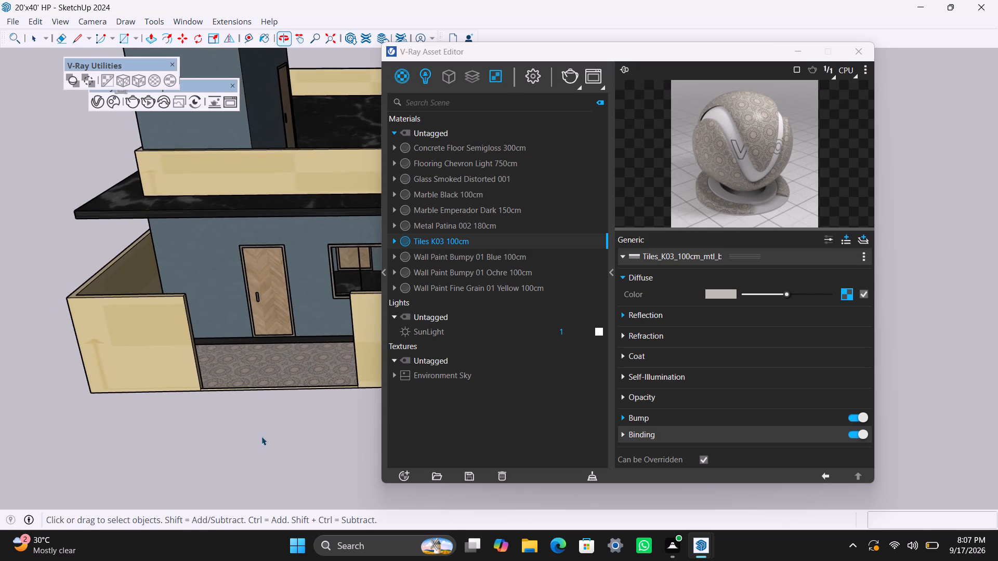
pyautogui.scroll(-6, 250, 418)
pyautogui.click(794, 50)
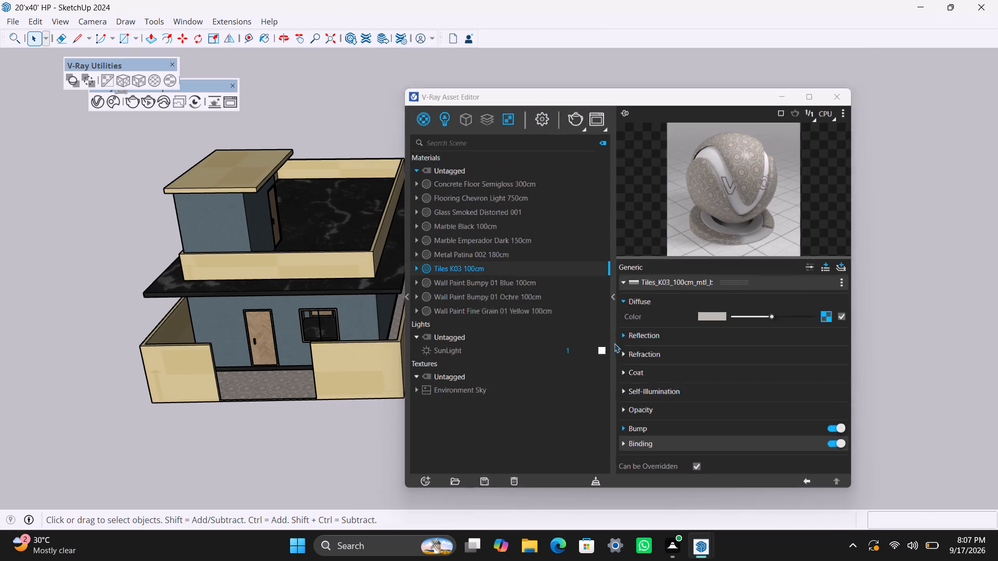
# Examine the finished house materials from the front at eye level and from above.
pyautogui.scroll(2, 404, 456)
pyautogui.keyDown('shift'); pyautogui.moveTo(352, 390); pyautogui.dragTo(585, 431, button='middle'); pyautogui.keyUp('shift')
pyautogui.scroll(2, 530, 463)
pyautogui.moveTo(503, 454); pyautogui.dragTo(501, 436, button='middle')
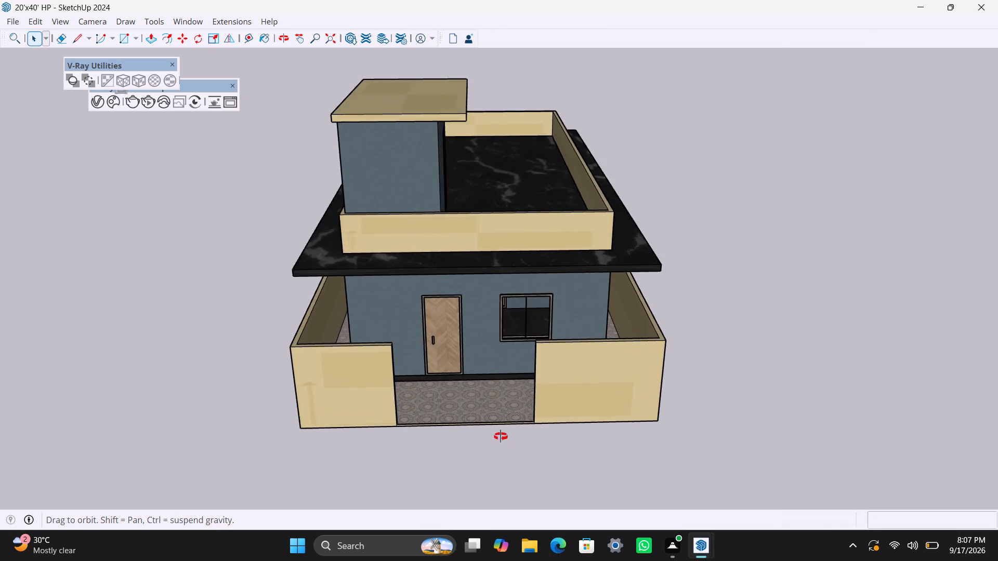
pyautogui.moveTo(501, 436); pyautogui.dragTo(483, 363, button='middle')
pyautogui.scroll(-2, 484, 421)
pyautogui.keyDown('shift'); pyautogui.moveTo(523, 412); pyautogui.dragTo(532, 474, button='middle'); pyautogui.keyUp('shift')
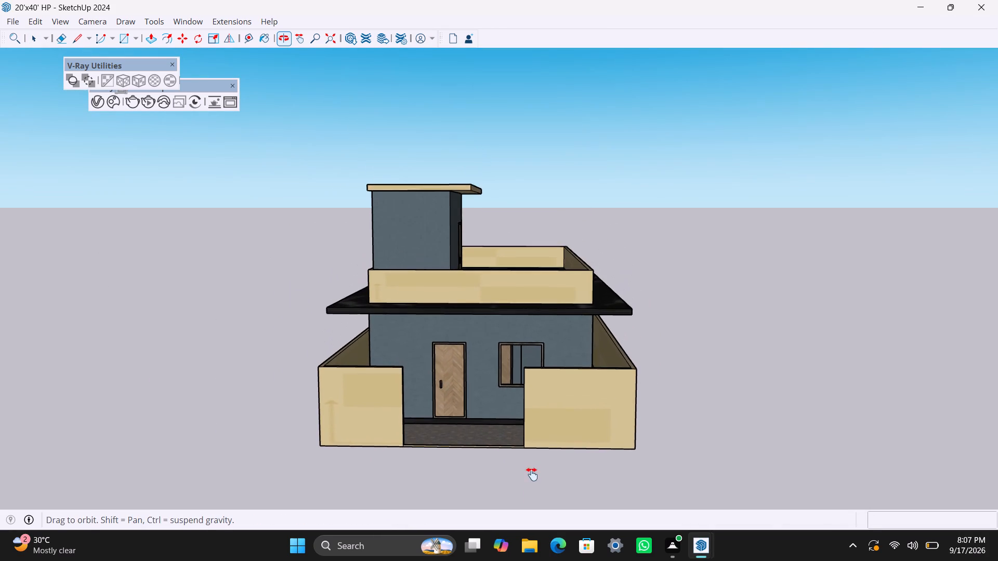
pyautogui.keyDown('shift'); pyautogui.moveTo(532, 474); pyautogui.dragTo(532, 476, button='middle'); pyautogui.keyUp('shift')
pyautogui.scroll(2, 507, 455)
pyautogui.moveTo(489, 400); pyautogui.dragTo(500, 402, button='middle')
pyautogui.scroll(1, 485, 407)
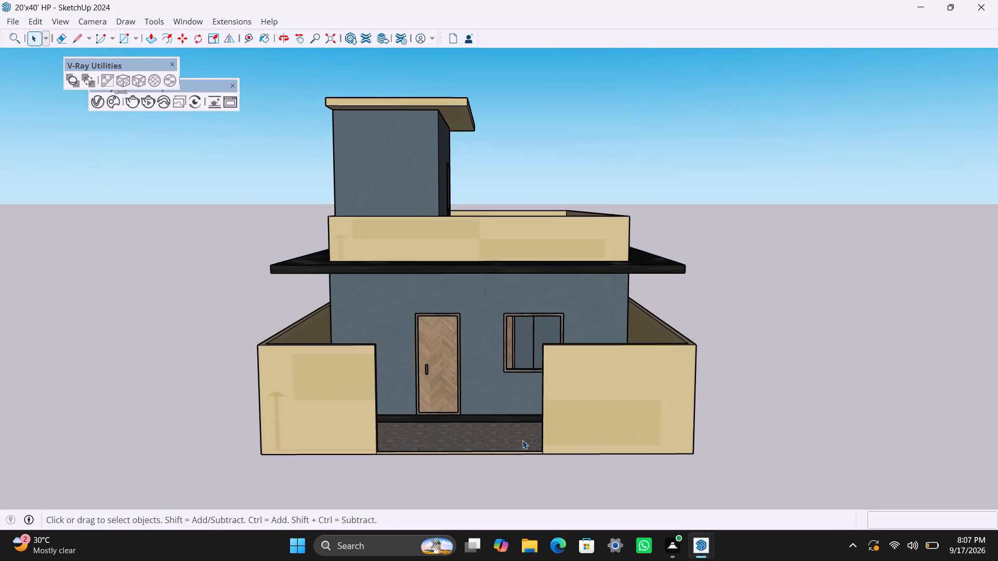
pyautogui.middleClick(527, 442)
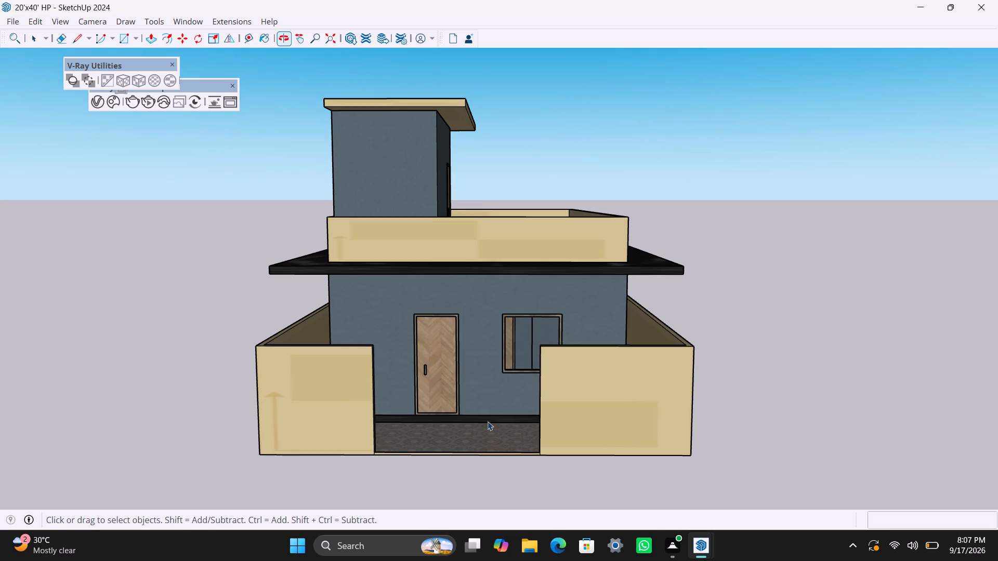
pyautogui.scroll(2, 488, 421)
pyautogui.keyDown('shift'); pyautogui.moveTo(489, 411); pyautogui.dragTo(506, 438, button='middle'); pyautogui.keyUp('shift')
pyautogui.scroll(-1, 505, 435)
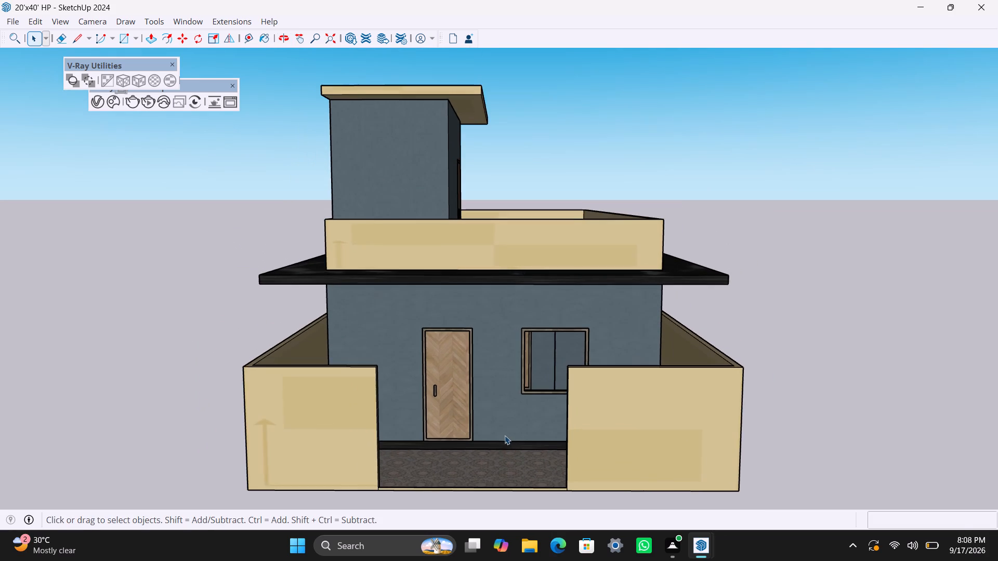
pyautogui.scroll(-11, 466, 453)
pyautogui.moveTo(419, 339); pyautogui.dragTo(423, 422, button='middle')
pyautogui.scroll(4, 452, 443)
pyautogui.keyDown('shift'); pyautogui.moveTo(455, 428); pyautogui.dragTo(452, 413, button='middle'); pyautogui.keyUp('shift')
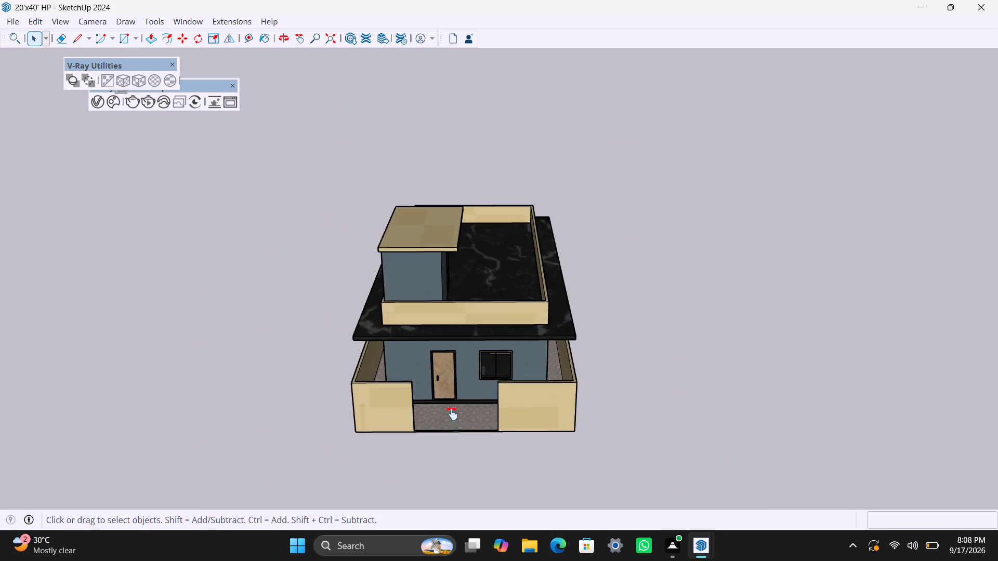
pyautogui.keyDown('shift'); pyautogui.moveTo(452, 413); pyautogui.dragTo(455, 304, button='middle'); pyautogui.keyUp('shift')
pyautogui.scroll(3, 449, 315)
pyautogui.moveTo(445, 335); pyautogui.dragTo(453, 376, button='middle')
pyautogui.scroll(3, 382, 355)
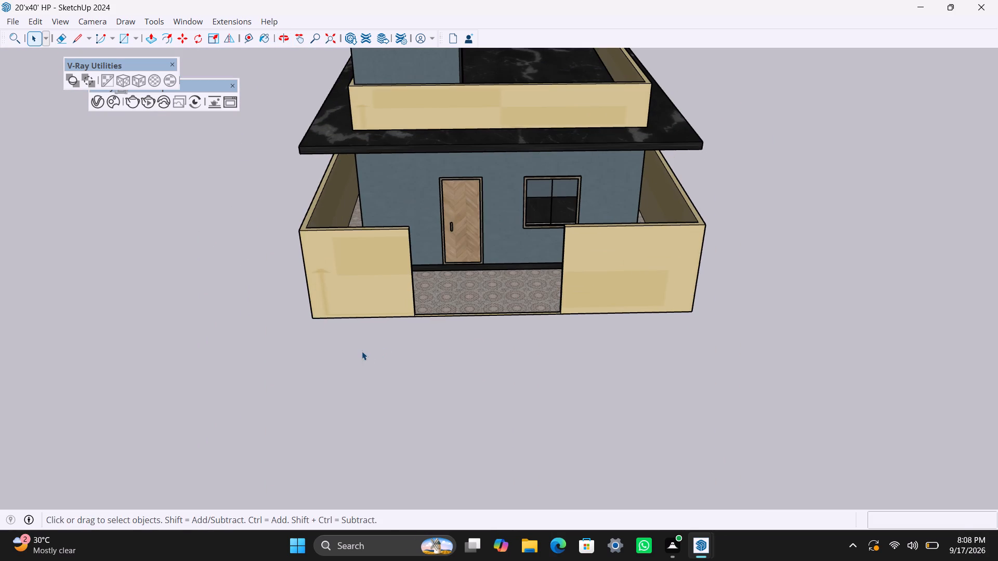
# Draw a ground rectangle about 26' 3" by 5' 5" along the outside of the front boundary wall and make it a group.
pyautogui.press('r')
pyautogui.click(314, 318)
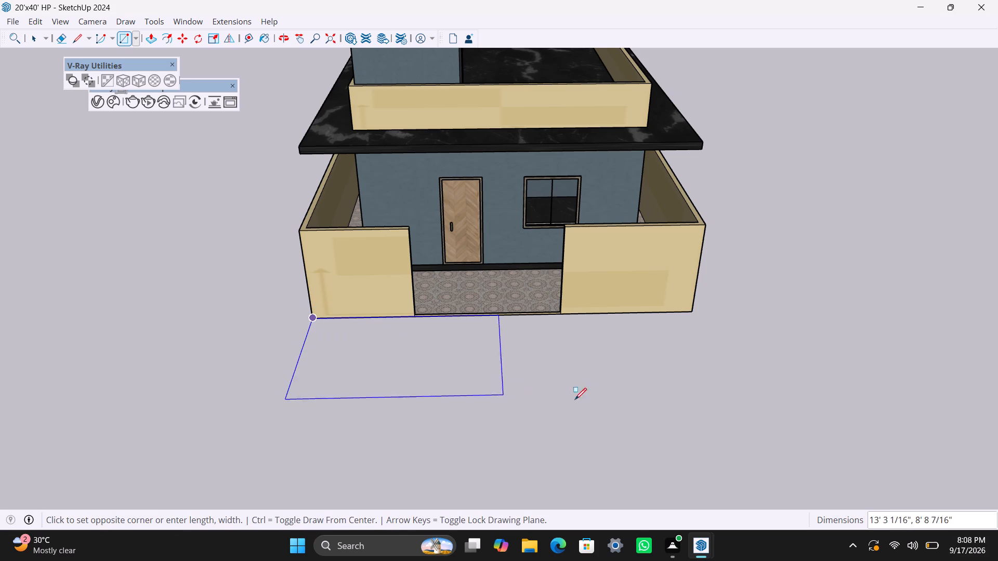
pyautogui.click(718, 359)
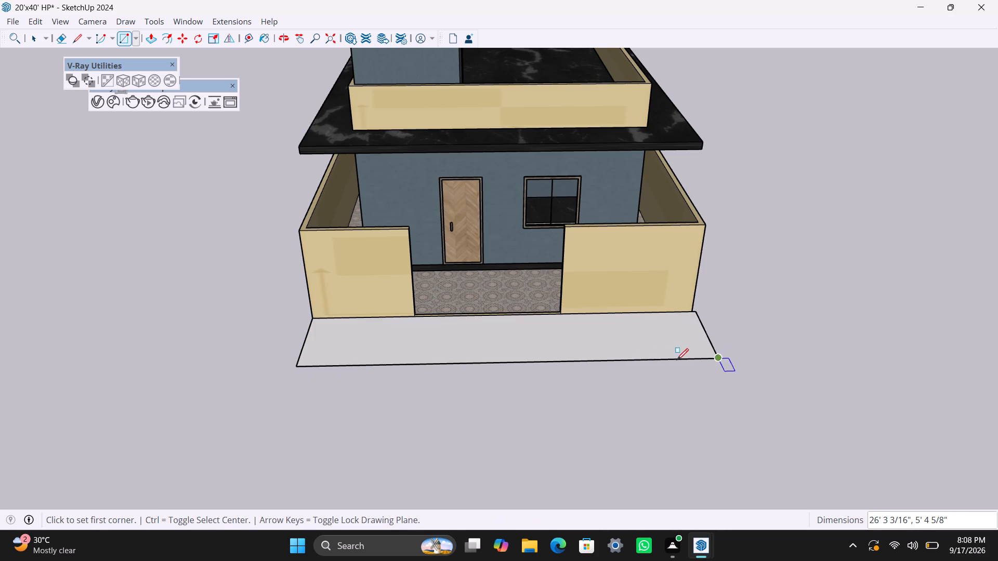
pyautogui.press('space')
pyautogui.doubleClick(604, 353)
pyautogui.rightClick(601, 355)
pyautogui.click(664, 181)
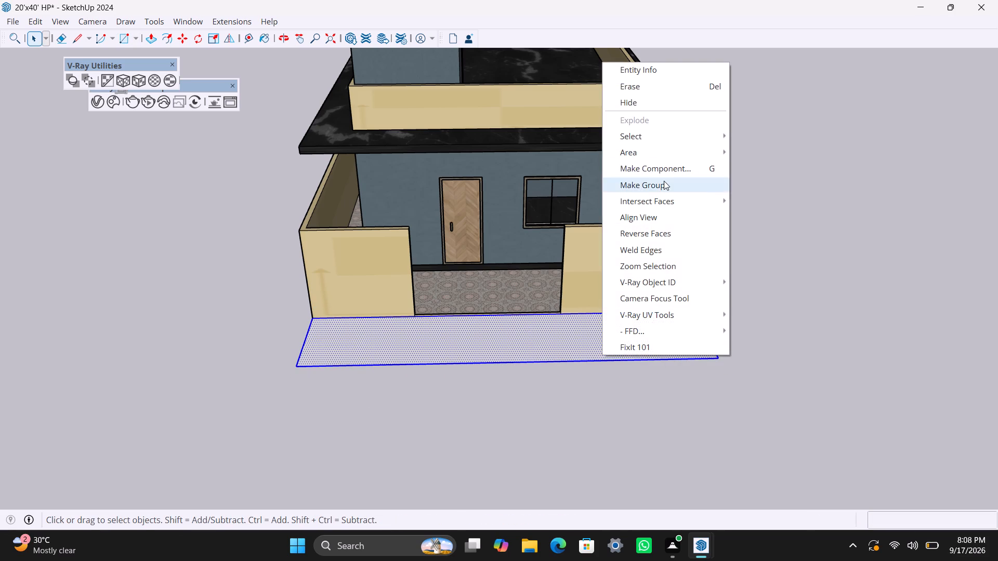
# Open the ground strip's group and extrude its face 2" downward into a thin slab.
pyautogui.scroll(3, 622, 334)
pyautogui.doubleClick(556, 359)
pyautogui.click(552, 357)
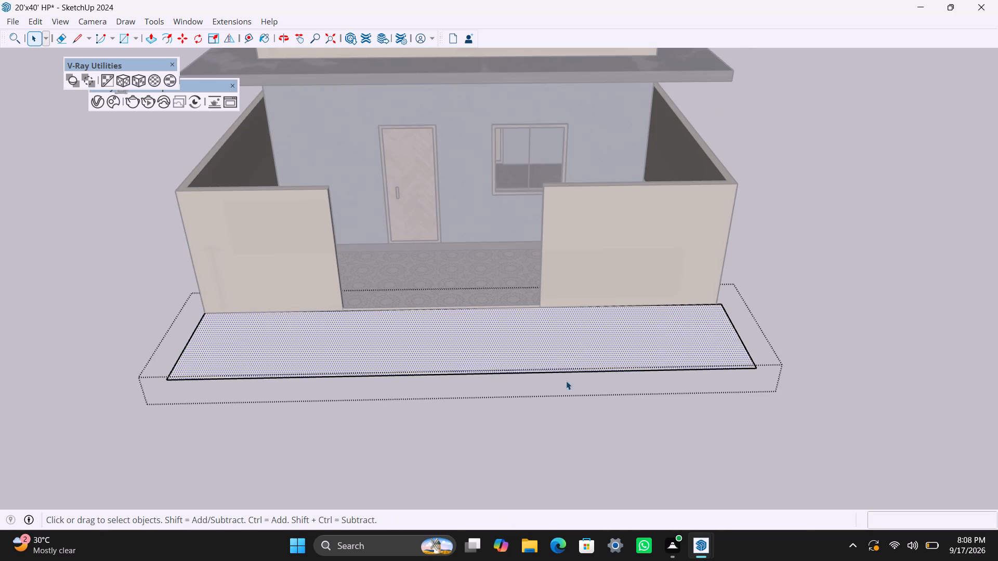
pyautogui.scroll(2, 562, 393)
pyautogui.moveTo(438, 339); pyautogui.dragTo(375, 190, button='middle')
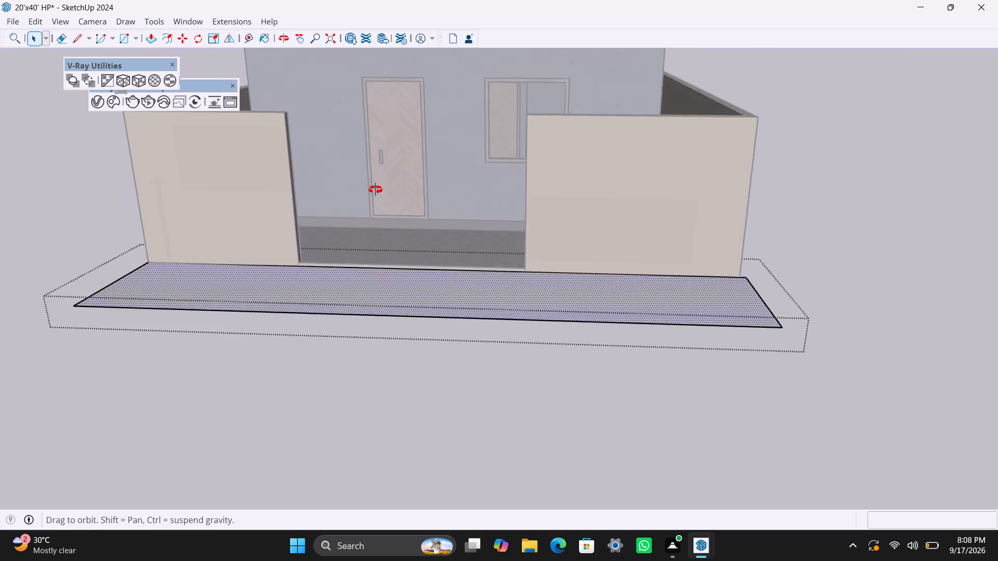
pyautogui.moveTo(375, 190); pyautogui.dragTo(367, 156, button='middle')
pyautogui.scroll(2, 397, 241)
pyautogui.click(393, 210)
pyautogui.press('p')
pyautogui.click(393, 210)
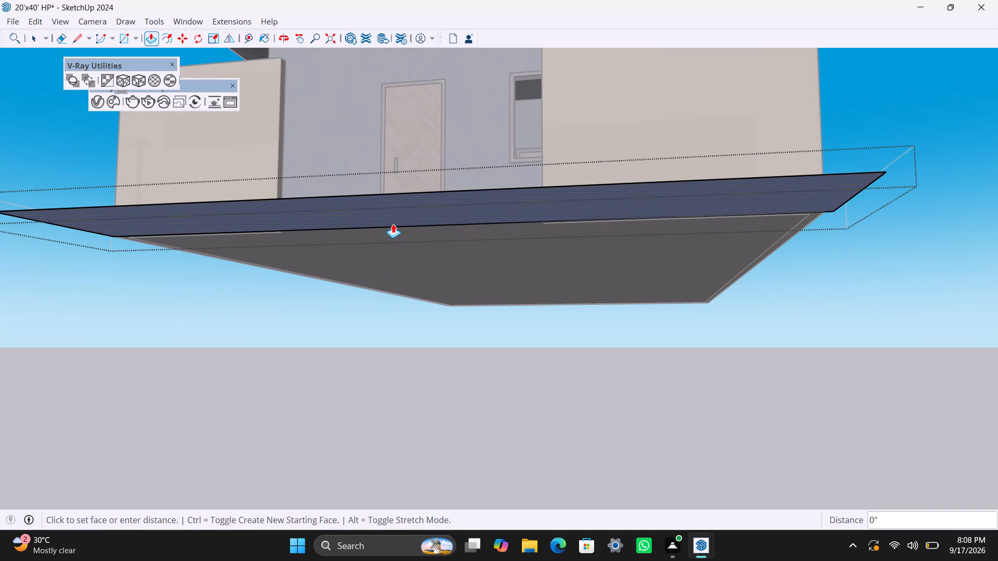
pyautogui.write('2"')
pyautogui.press('Return')
pyautogui.press('space')
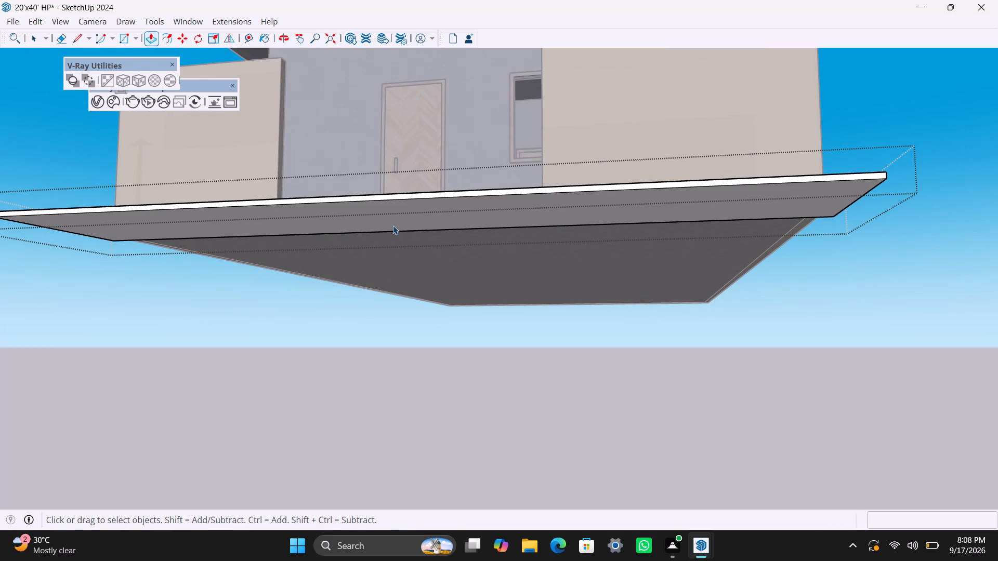
pyautogui.click(645, 319)
# Extend the slab's end beyond the boundary wall corner on the louvred-vent side by about 3' 11", then 1' 9 9/16" and further outward.
pyautogui.scroll(-4, 582, 287)
pyautogui.moveTo(452, 294); pyautogui.dragTo(159, 360, button='middle')
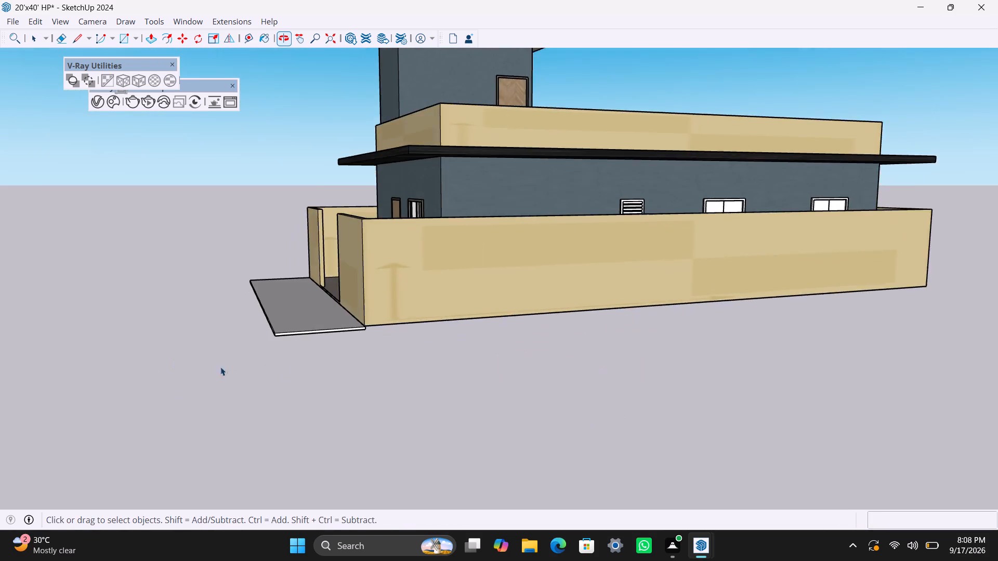
pyautogui.scroll(14, 314, 370)
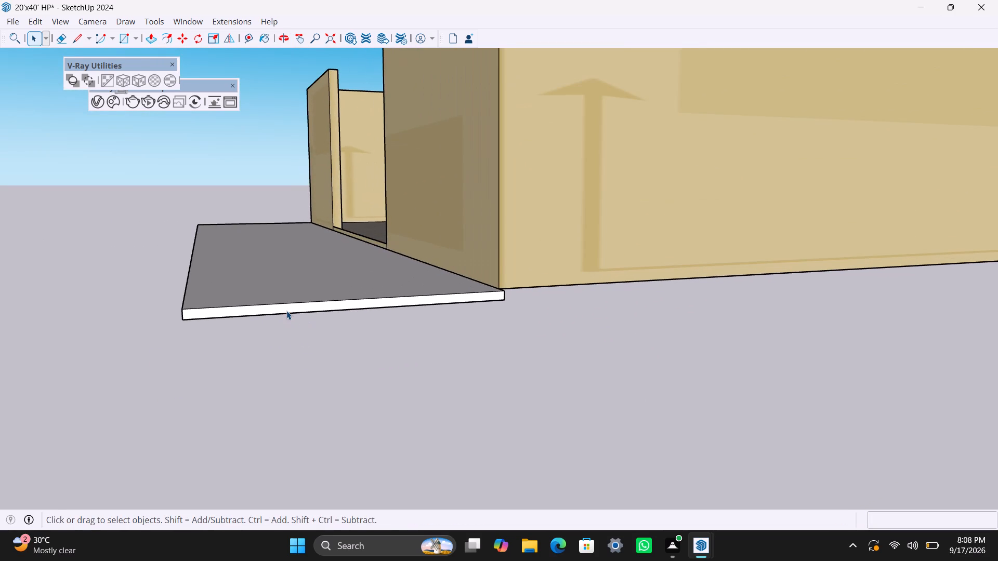
pyautogui.tripleClick(286, 311)
pyautogui.scroll(5, 285, 312)
pyautogui.click(283, 305)
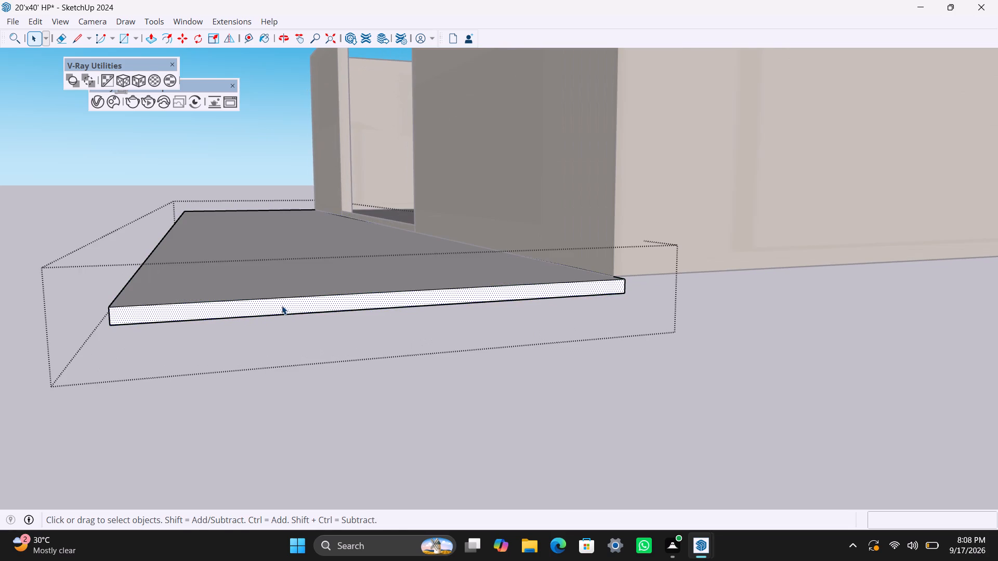
pyautogui.press('p')
pyautogui.moveTo(281, 304); pyautogui.dragTo(350, 428)
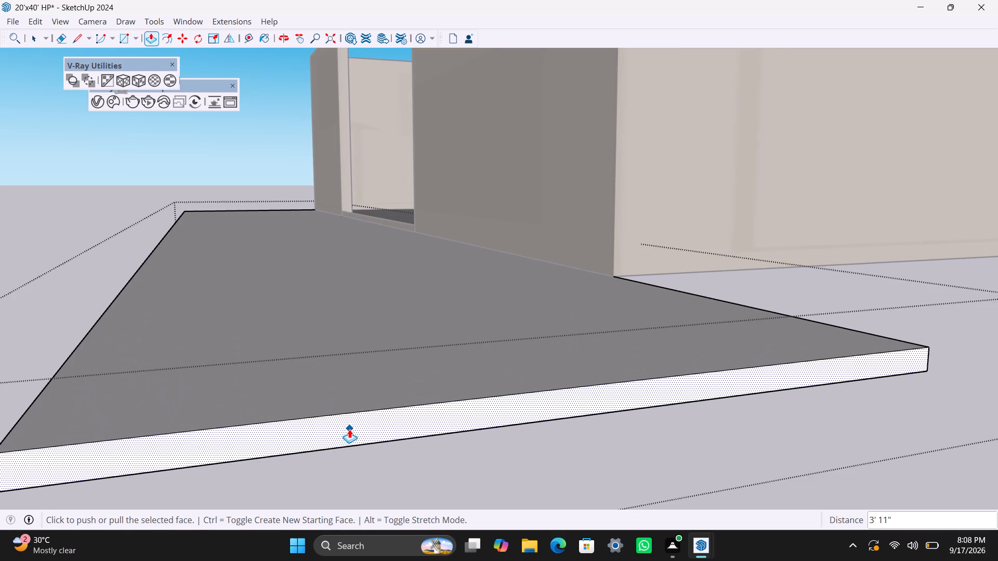
pyautogui.scroll(-13, 349, 430)
pyautogui.keyDown('shift'); pyautogui.moveTo(356, 420); pyautogui.dragTo(306, 142, button='middle'); pyautogui.keyUp('shift')
pyautogui.scroll(2, 315, 131)
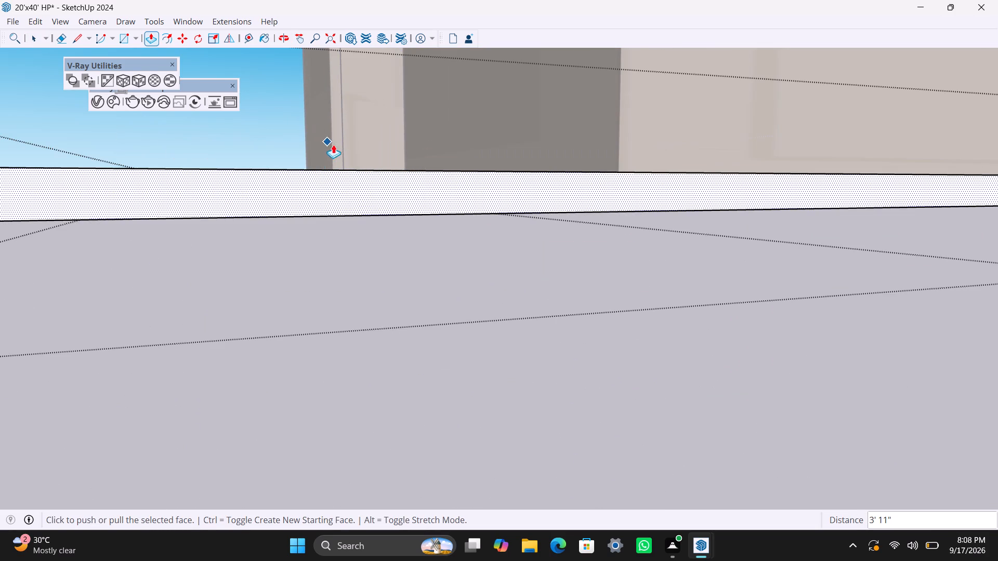
pyautogui.moveTo(361, 195); pyautogui.dragTo(470, 383)
pyautogui.scroll(-7, 404, 314)
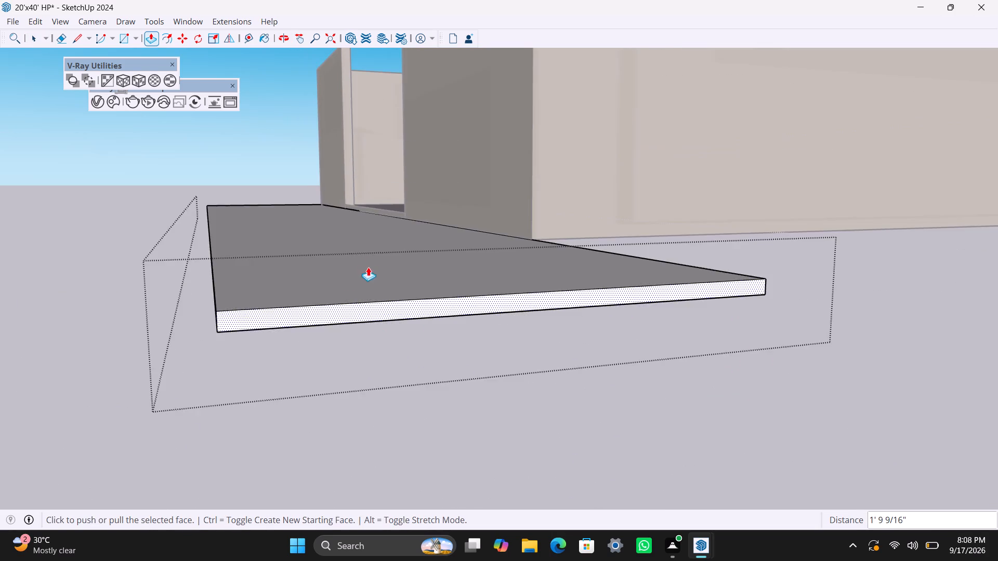
pyautogui.scroll(-10, 368, 267)
pyautogui.moveTo(346, 295); pyautogui.dragTo(413, 400)
pyautogui.click(413, 400)
pyautogui.press('space')
pyautogui.click(437, 431)
# Pull the slab's long front face away from the house by about 8' 3 5/8" to deepen the ground strip.
pyautogui.scroll(1, 271, 376)
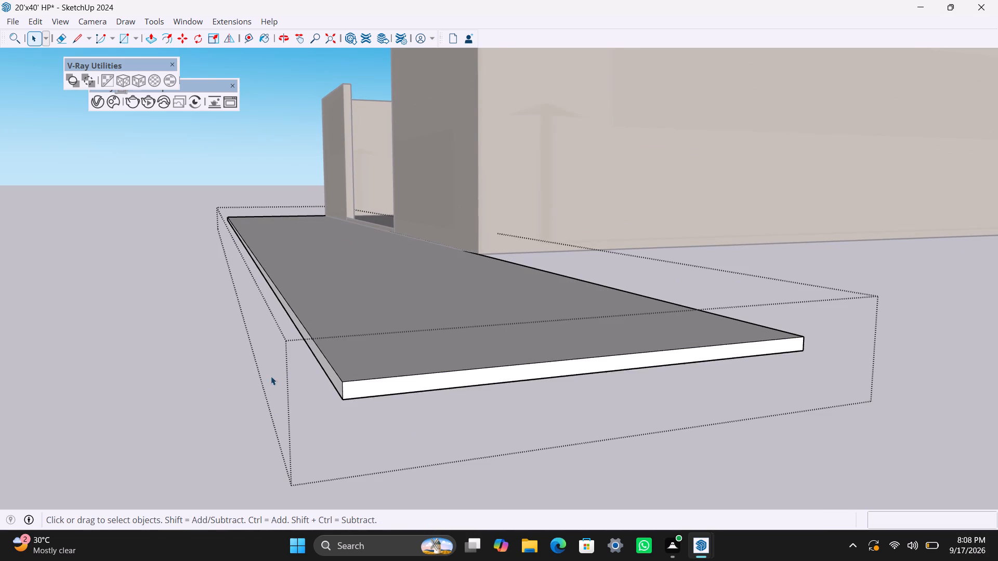
pyautogui.scroll(3, 271, 376)
pyautogui.moveTo(449, 435); pyautogui.dragTo(676, 409, button='middle')
pyautogui.scroll(-6, 350, 360)
pyautogui.moveTo(367, 422); pyautogui.dragTo(494, 402, button='middle')
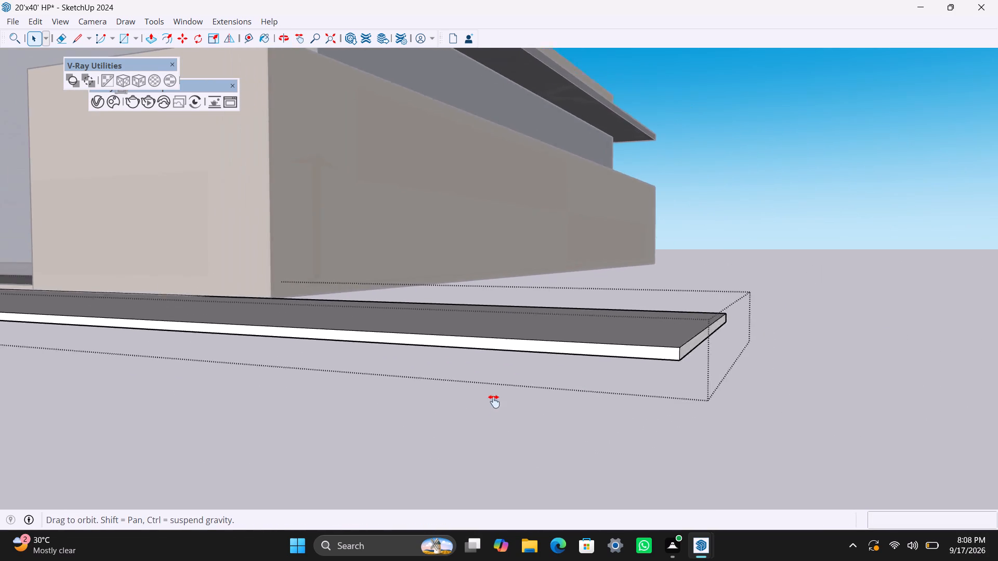
pyautogui.moveTo(494, 402); pyautogui.dragTo(631, 355, button='middle')
pyautogui.scroll(-4, 344, 331)
pyautogui.moveTo(340, 360); pyautogui.dragTo(656, 340, button='middle')
pyautogui.scroll(2, 375, 303)
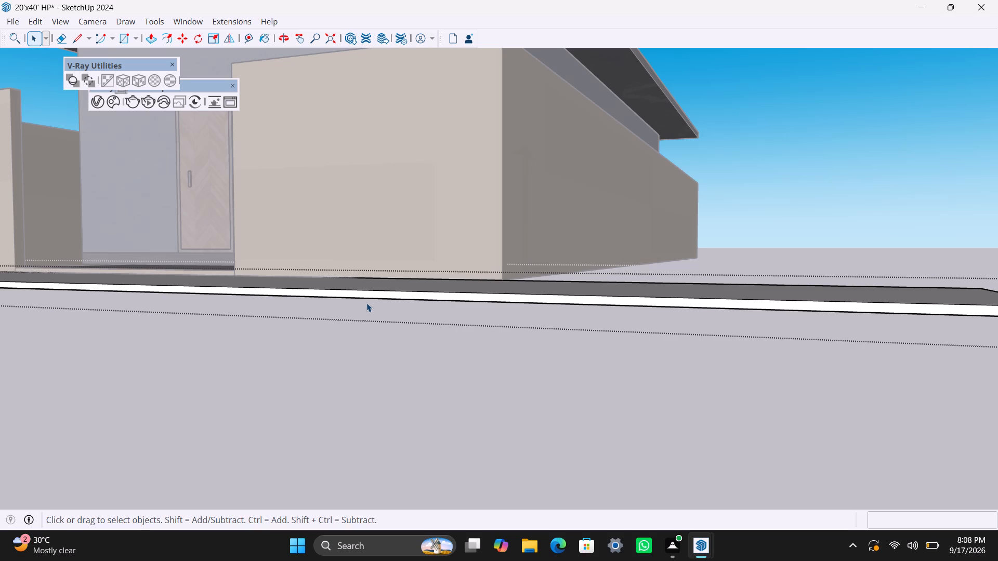
pyautogui.scroll(-2, 372, 295)
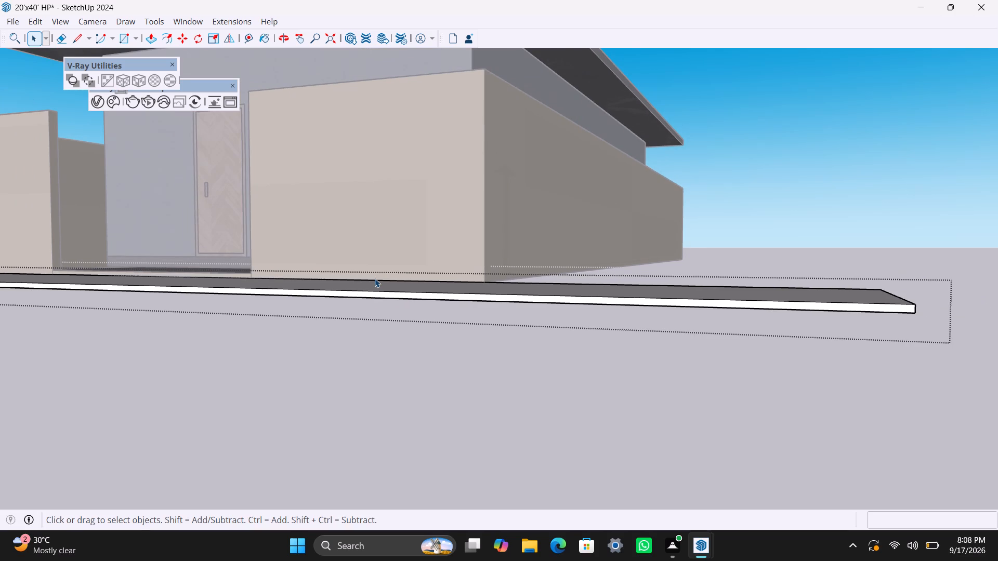
pyautogui.scroll(-2, 342, 292)
pyautogui.keyDown('shift'); pyautogui.moveTo(343, 297); pyautogui.dragTo(627, 268, button='middle'); pyautogui.keyUp('shift')
pyautogui.scroll(1, 503, 259)
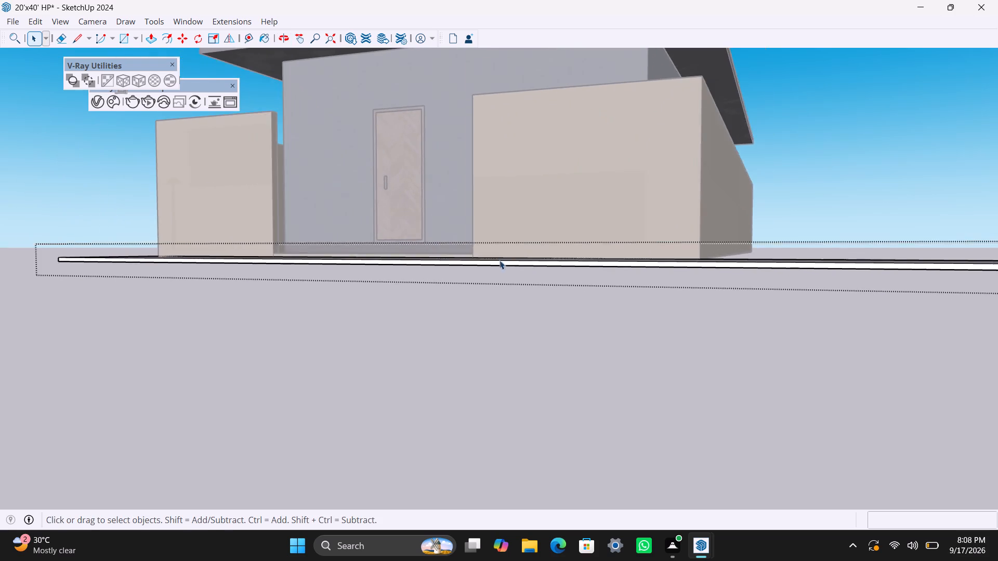
pyautogui.scroll(4, 500, 260)
pyautogui.click(496, 262)
pyautogui.press('p')
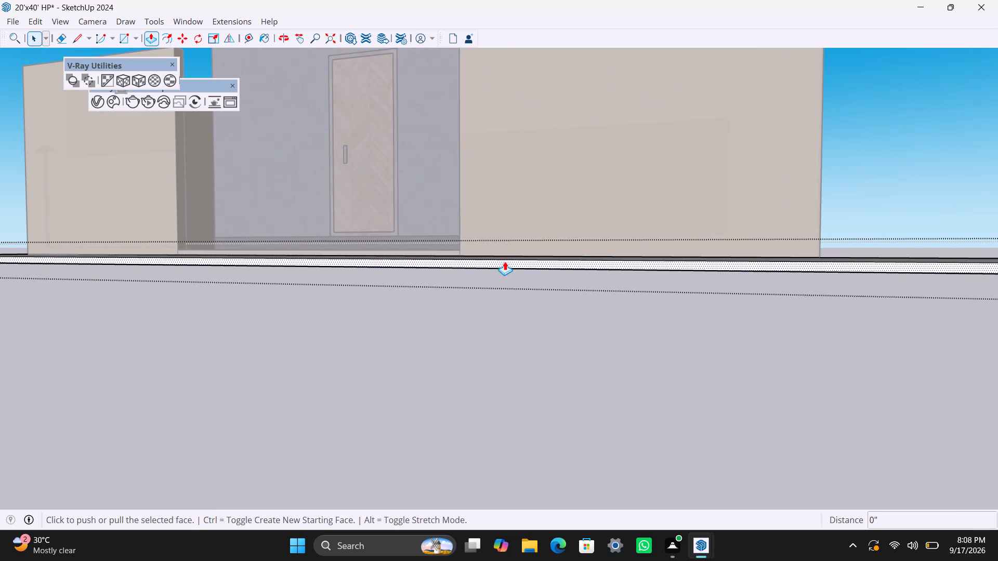
pyautogui.moveTo(505, 261); pyautogui.dragTo(422, 533)
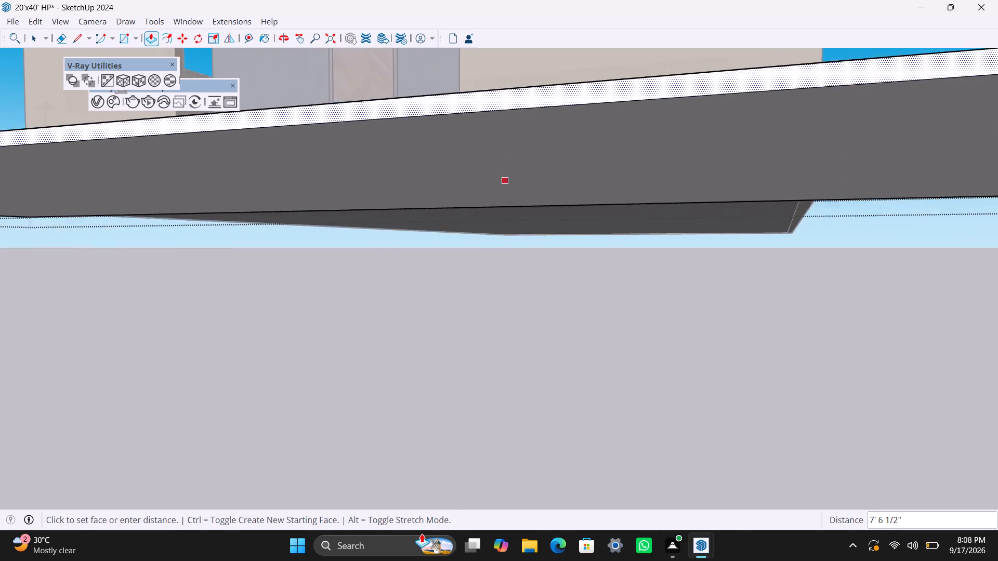
pyautogui.moveTo(422, 533); pyautogui.dragTo(398, 447)
pyautogui.scroll(-12, 392, 407)
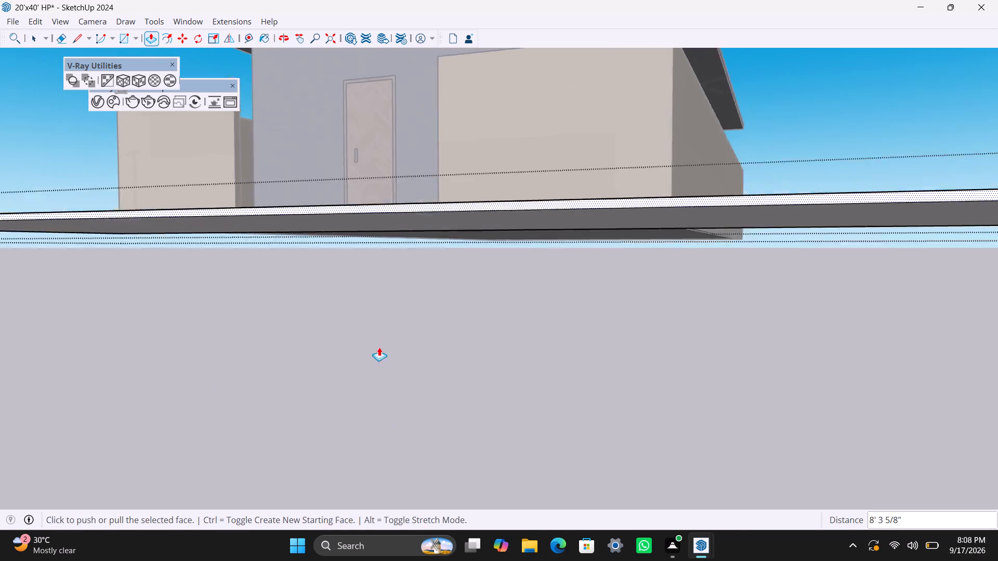
# Extend the slab's opposite end past the other boundary wall corner by about 6' 6 1/4".
pyautogui.moveTo(330, 360); pyautogui.dragTo(473, 383, button='middle')
pyautogui.scroll(-5, 459, 353)
pyautogui.moveTo(367, 386); pyautogui.dragTo(684, 386, button='middle')
pyautogui.scroll(3, 823, 313)
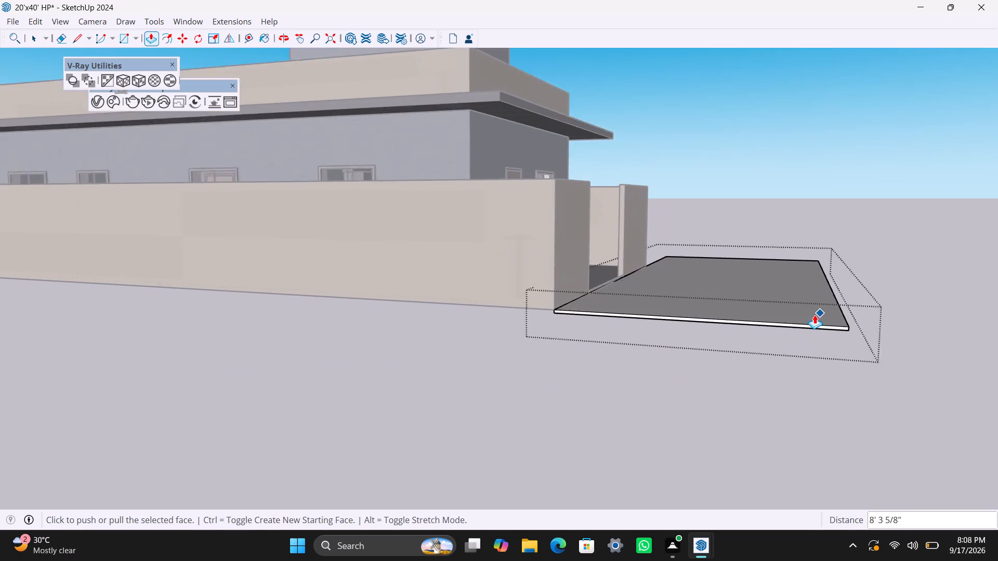
pyautogui.scroll(8, 815, 315)
pyautogui.press('space')
pyautogui.scroll(6, 698, 325)
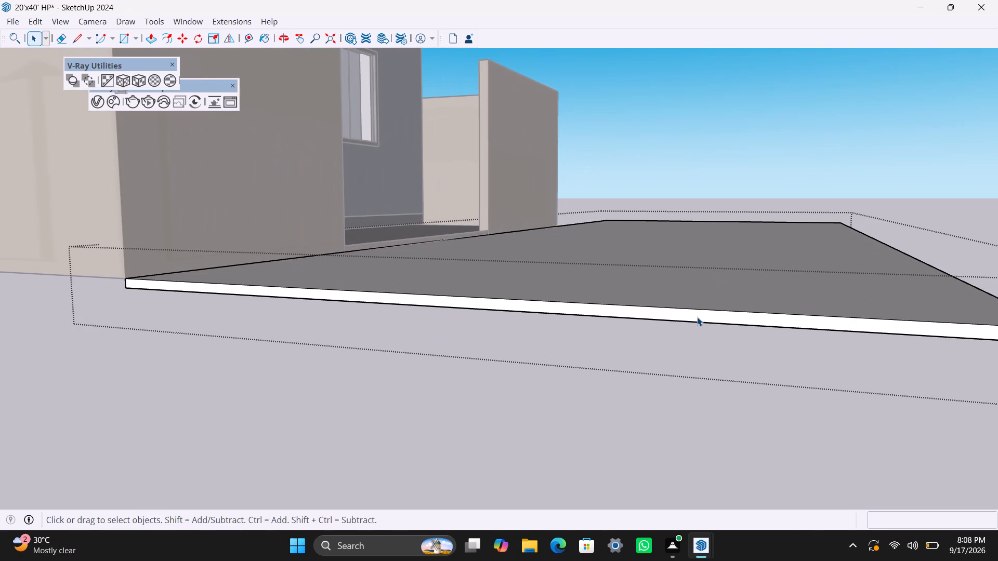
pyautogui.click(697, 317)
pyautogui.press('p')
pyautogui.moveTo(697, 316); pyautogui.dragTo(657, 460)
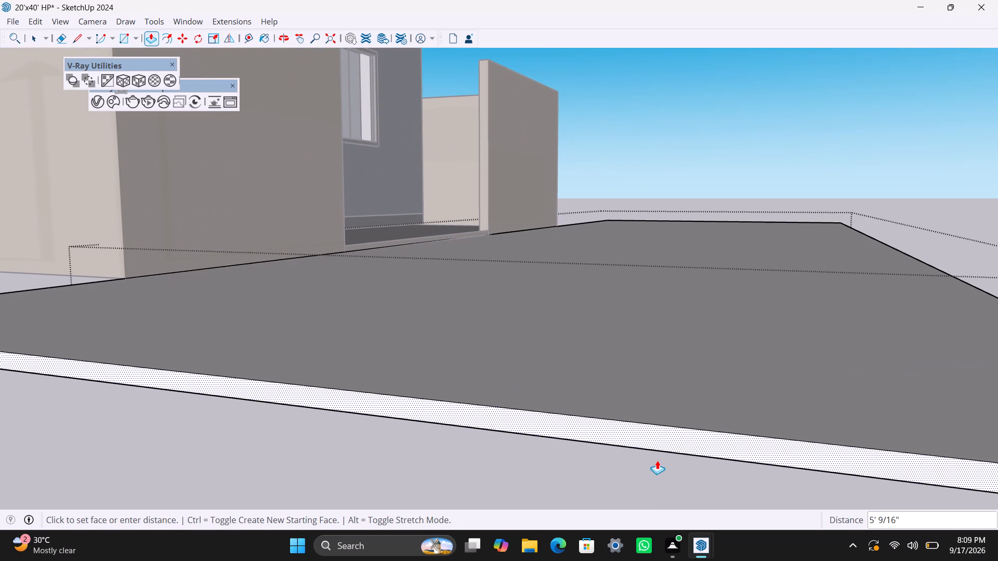
pyautogui.moveTo(657, 460); pyautogui.dragTo(626, 513)
pyautogui.scroll(-5, 623, 513)
pyautogui.scroll(-13, 539, 516)
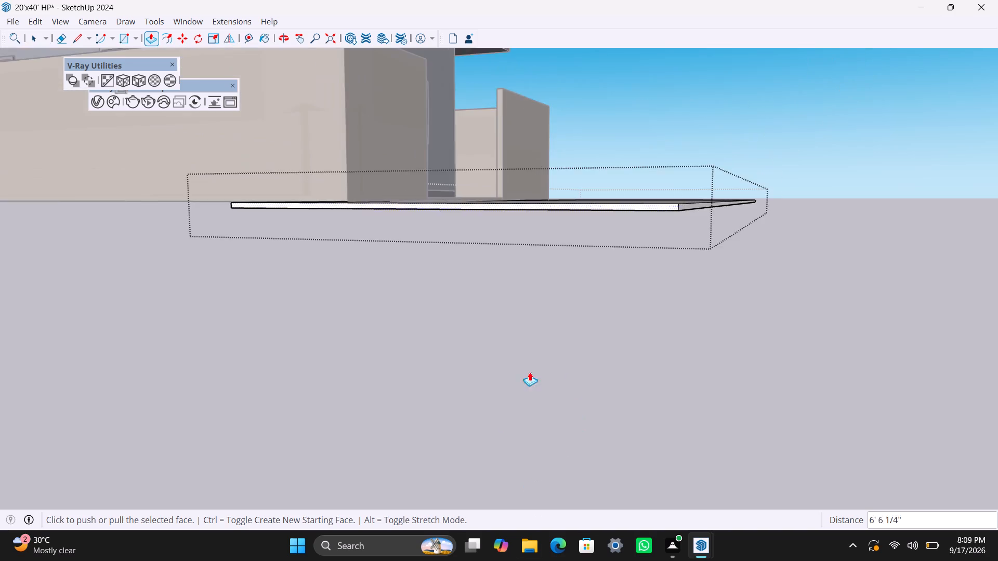
# Pull that same end of the slab out another 7' 2 15/16" or so and leave the group.
pyautogui.scroll(-10, 530, 372)
pyautogui.moveTo(408, 385); pyautogui.dragTo(612, 268, button='middle')
pyautogui.scroll(2, 616, 268)
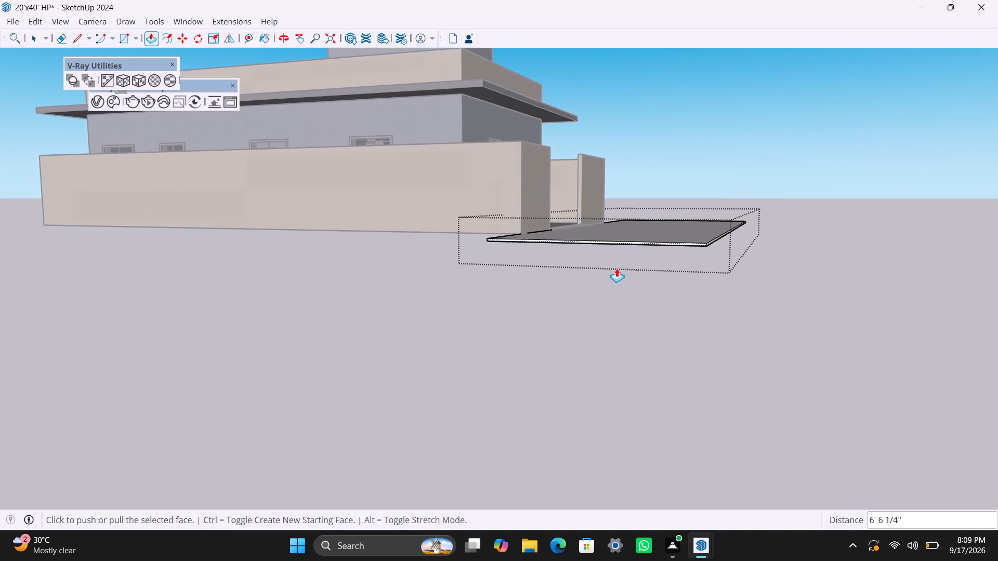
pyautogui.scroll(1, 616, 268)
pyautogui.moveTo(607, 316); pyautogui.dragTo(609, 442, button='middle')
pyautogui.scroll(4, 605, 425)
pyautogui.keyDown('shift'); pyautogui.moveTo(538, 413); pyautogui.dragTo(619, 281, button='middle'); pyautogui.keyUp('shift')
pyautogui.scroll(4, 629, 287)
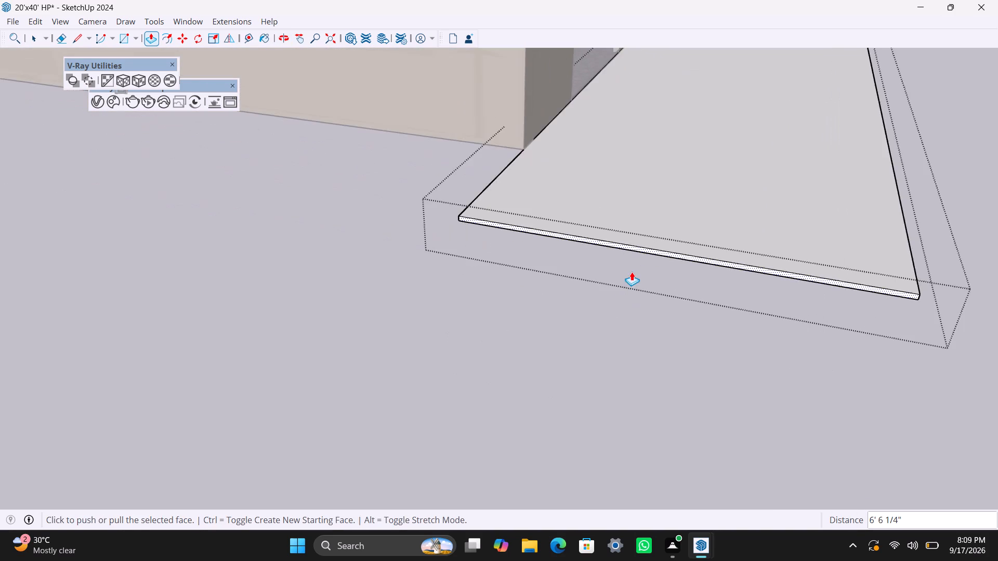
pyautogui.scroll(3, 632, 272)
pyautogui.moveTo(641, 244); pyautogui.dragTo(561, 459)
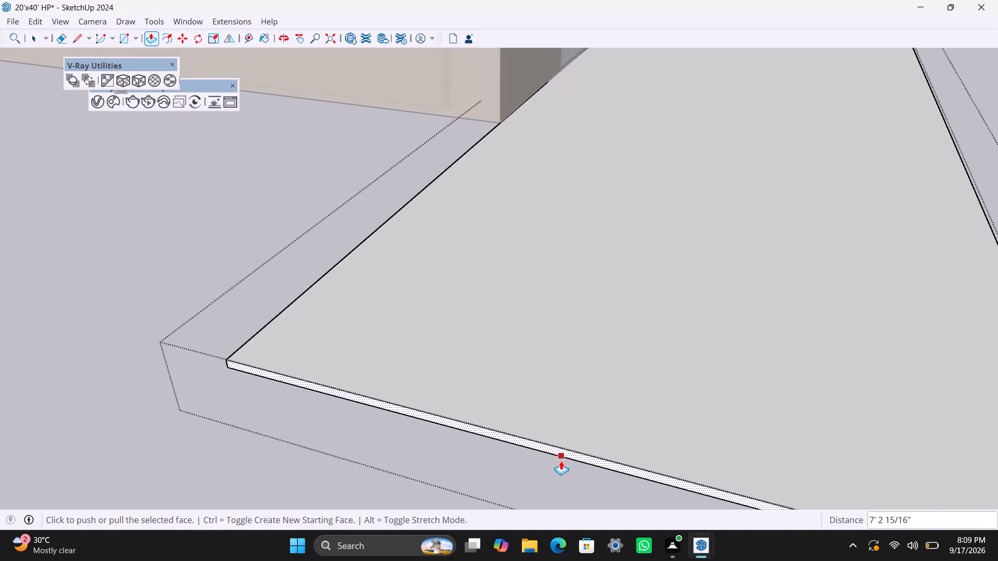
pyautogui.click(561, 461)
pyautogui.scroll(-20, 506, 389)
pyautogui.press('space')
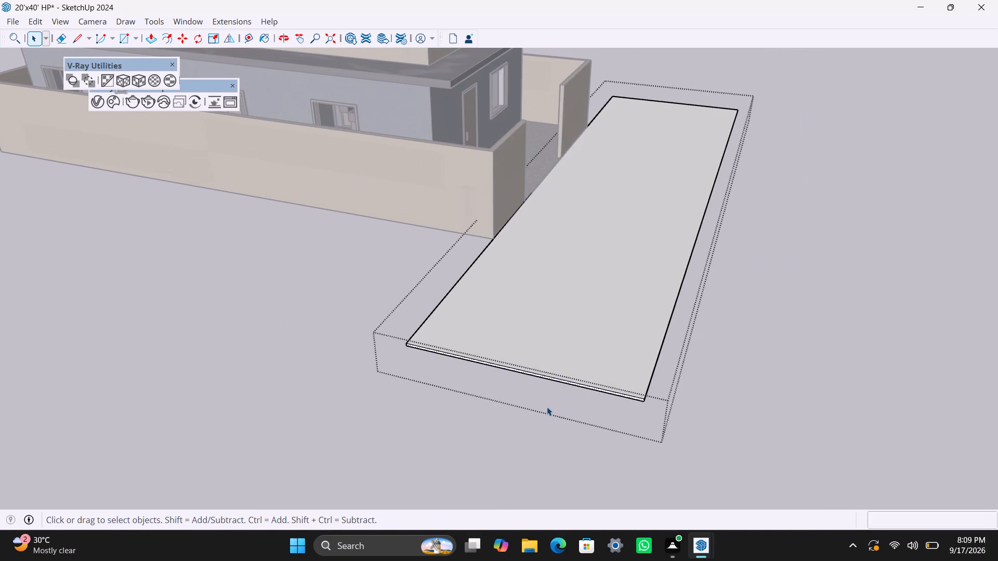
pyautogui.click(547, 407)
pyautogui.scroll(-4, 707, 350)
pyautogui.moveTo(705, 385); pyautogui.dragTo(303, 424, button='middle')
pyautogui.click(542, 489)
pyautogui.click(537, 486)
pyautogui.moveTo(535, 480); pyautogui.dragTo(531, 468)
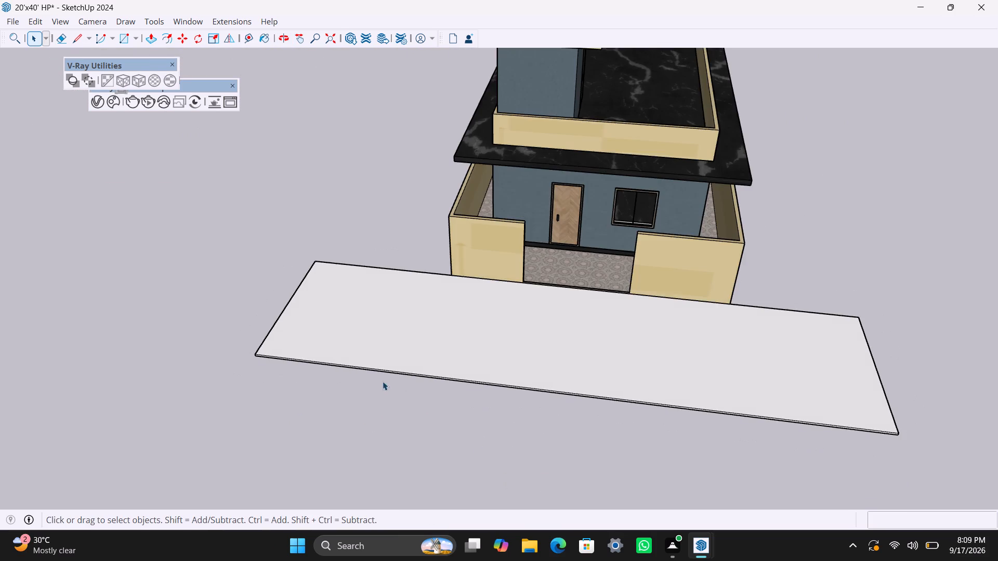
# Reopen the slab's group, pull the end on the louvred-vent side further outward, and leave the group.
pyautogui.scroll(-5, 380, 378)
pyautogui.moveTo(401, 451); pyautogui.dragTo(455, 460, button='middle')
pyautogui.scroll(3, 771, 394)
pyautogui.moveTo(764, 403); pyautogui.dragTo(352, 400, button='middle')
pyautogui.scroll(2, 437, 445)
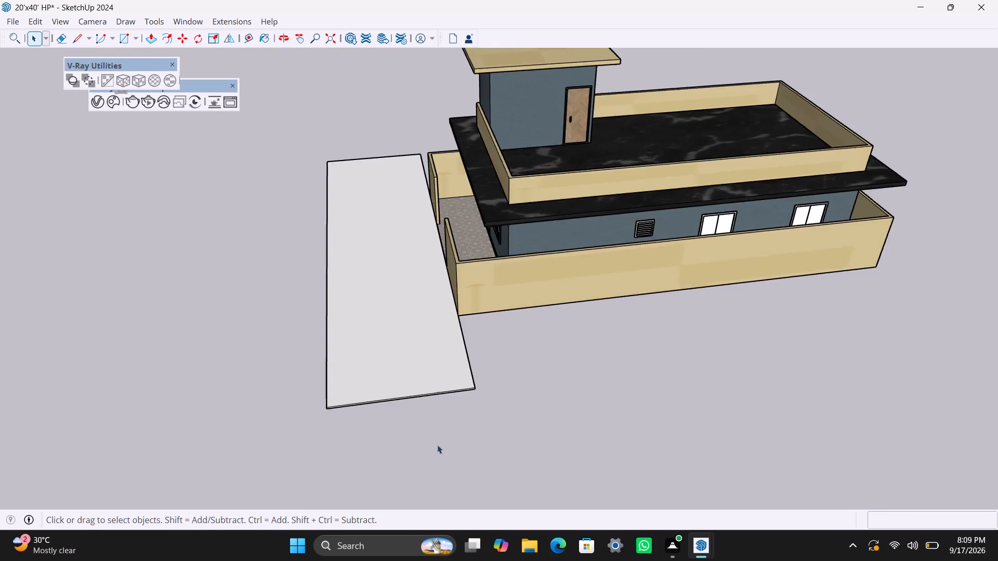
pyautogui.scroll(2, 437, 445)
pyautogui.moveTo(391, 457); pyautogui.dragTo(361, 350, button='middle')
pyautogui.scroll(8, 363, 278)
pyautogui.tripleClick(379, 217)
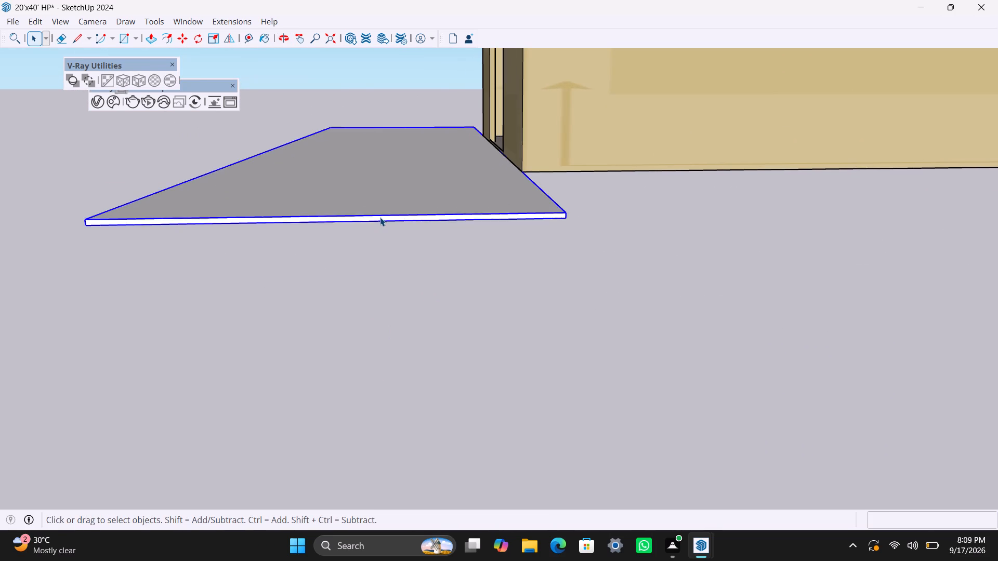
pyautogui.scroll(4, 382, 217)
pyautogui.click(383, 217)
pyautogui.press('p')
pyautogui.moveTo(383, 216); pyautogui.dragTo(396, 236)
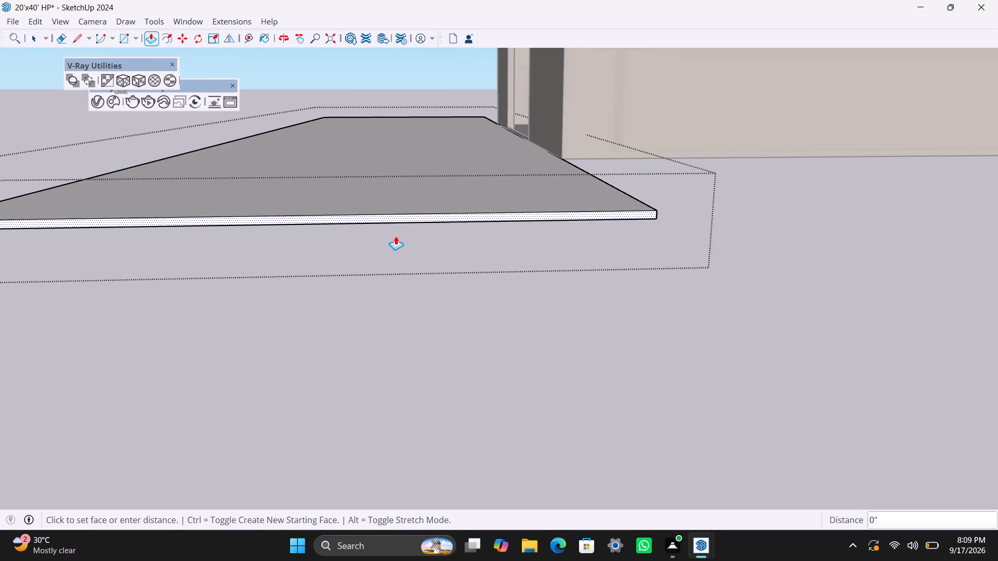
pyautogui.moveTo(396, 236); pyautogui.dragTo(406, 289)
pyautogui.press('space')
pyautogui.click(427, 316)
pyautogui.scroll(-20, 370, 328)
pyautogui.scroll(-2, 370, 328)
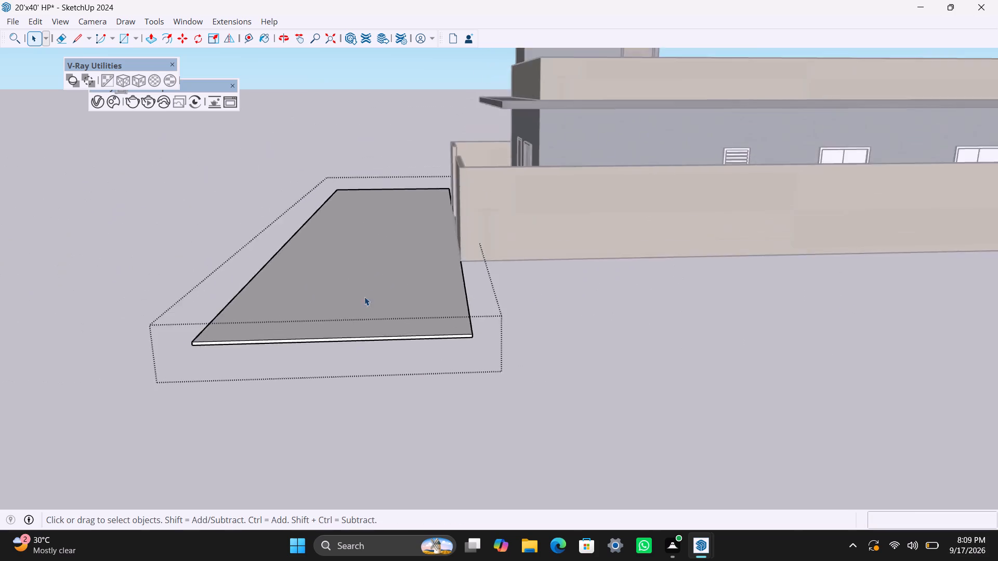
pyautogui.scroll(-5, 364, 297)
pyautogui.scroll(1, 342, 421)
pyautogui.moveTo(344, 426); pyautogui.dragTo(622, 426, button='middle')
pyautogui.scroll(-4, 459, 367)
pyautogui.tripleClick(426, 402)
# Review the enlarged slab in front of the house from above and save the model.
pyautogui.scroll(-4, 368, 351)
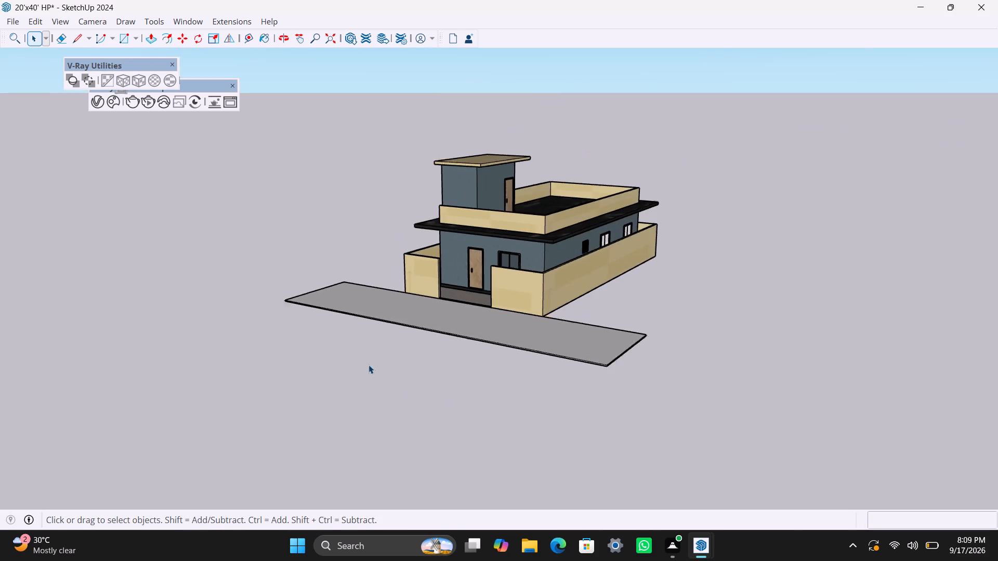
pyautogui.moveTo(375, 386); pyautogui.dragTo(528, 442, button='middle')
pyautogui.scroll(4, 466, 314)
pyautogui.moveTo(440, 337); pyautogui.dragTo(432, 426, button='middle')
pyautogui.scroll(5, 474, 364)
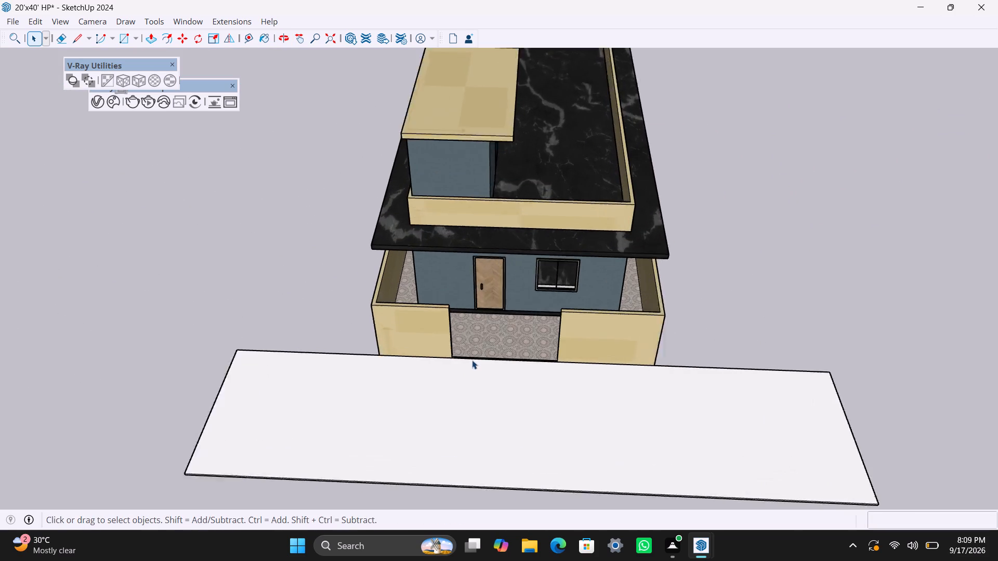
pyautogui.hotkey('ctrl', 's')
# Select the ground slab group in front of the boundary wall.
pyautogui.scroll(-4, 429, 388)
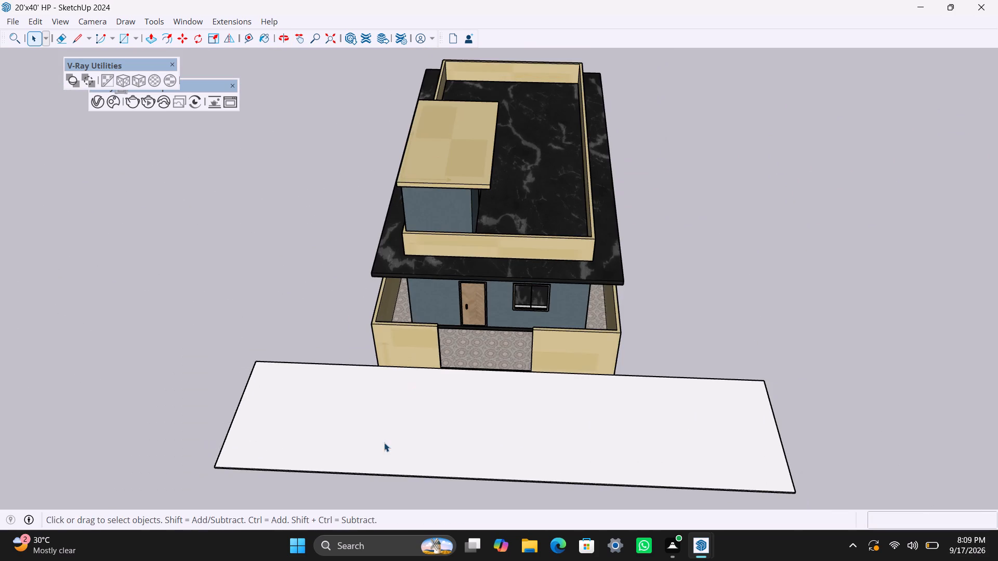
pyautogui.moveTo(384, 443); pyautogui.dragTo(387, 389, button='middle')
pyautogui.click(376, 390)
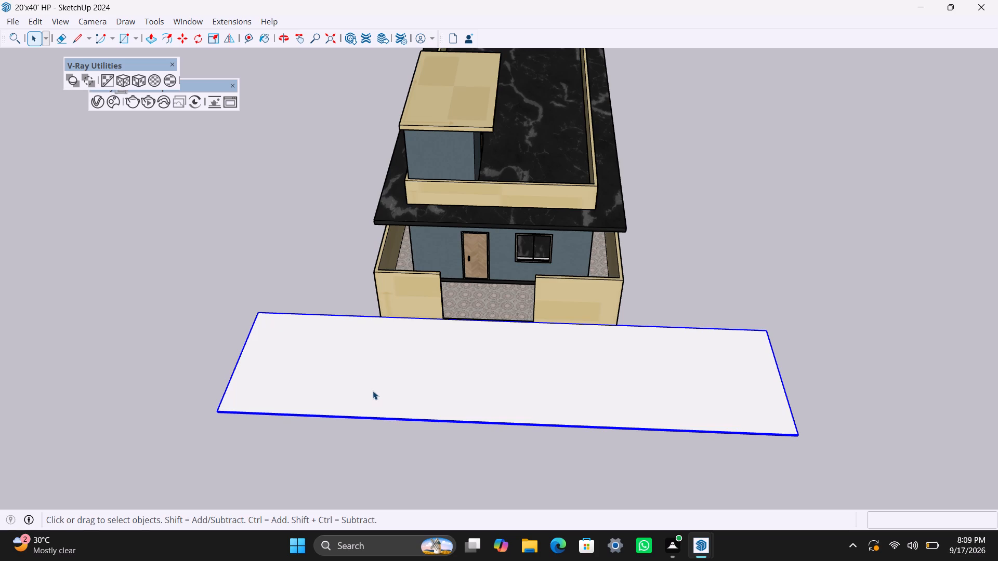
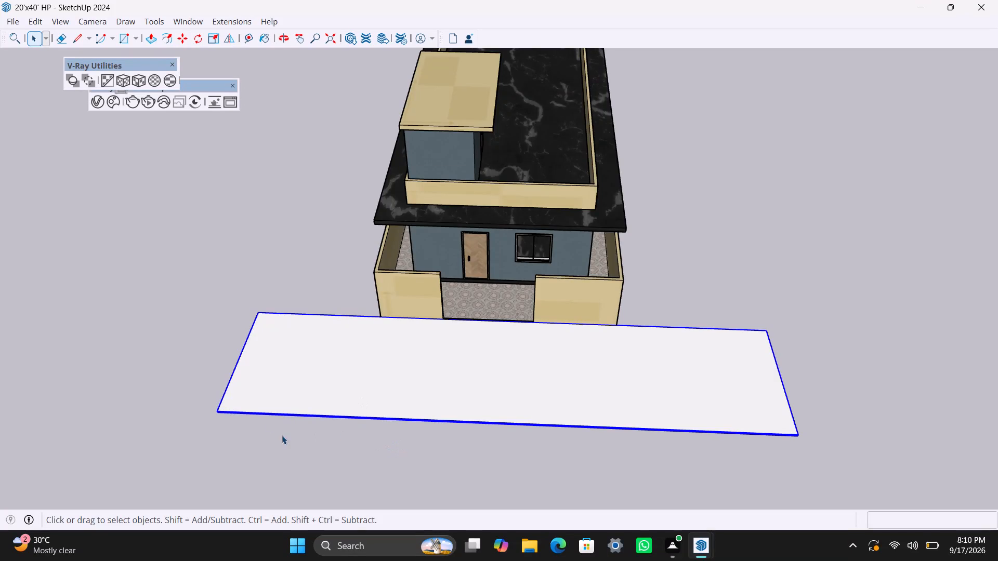
# Open the ground slab's group, select its top face, apply Concrete Floor Semigloss 300cm, and leave the group.
pyautogui.scroll(-2, 168, 415)
pyautogui.click(265, 518)
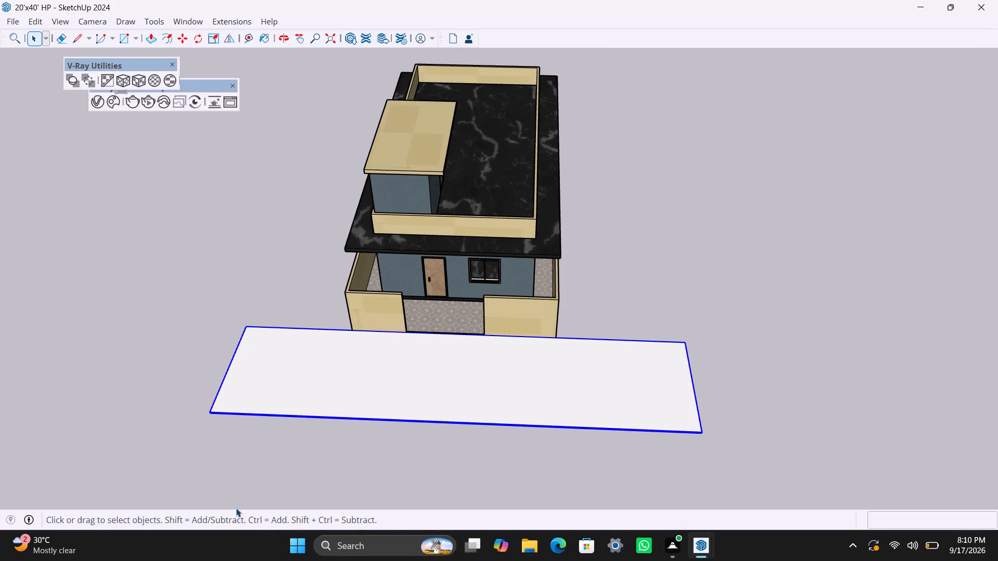
pyautogui.click(262, 473)
pyautogui.doubleClick(277, 386)
pyautogui.doubleClick(277, 386)
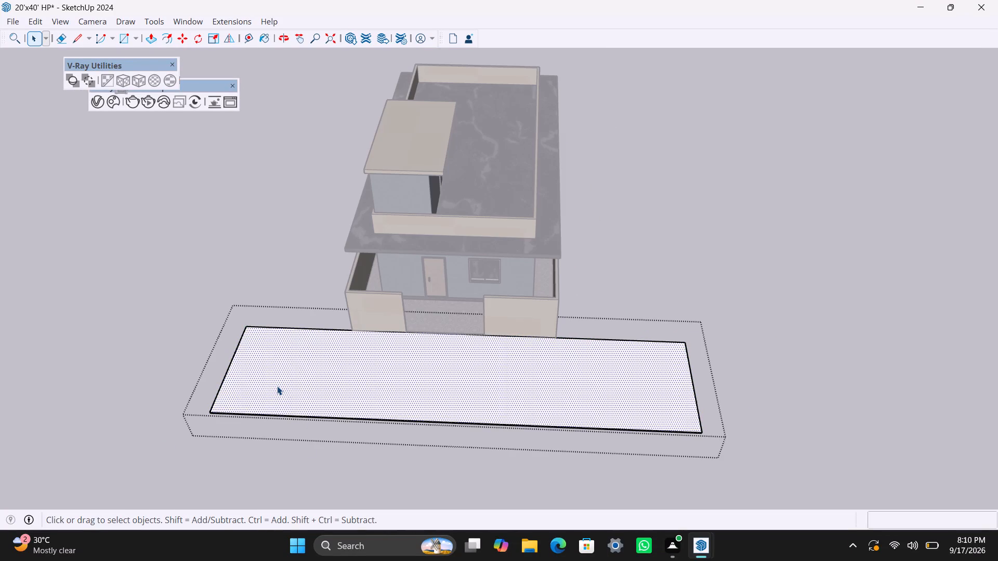
pyautogui.click(98, 103)
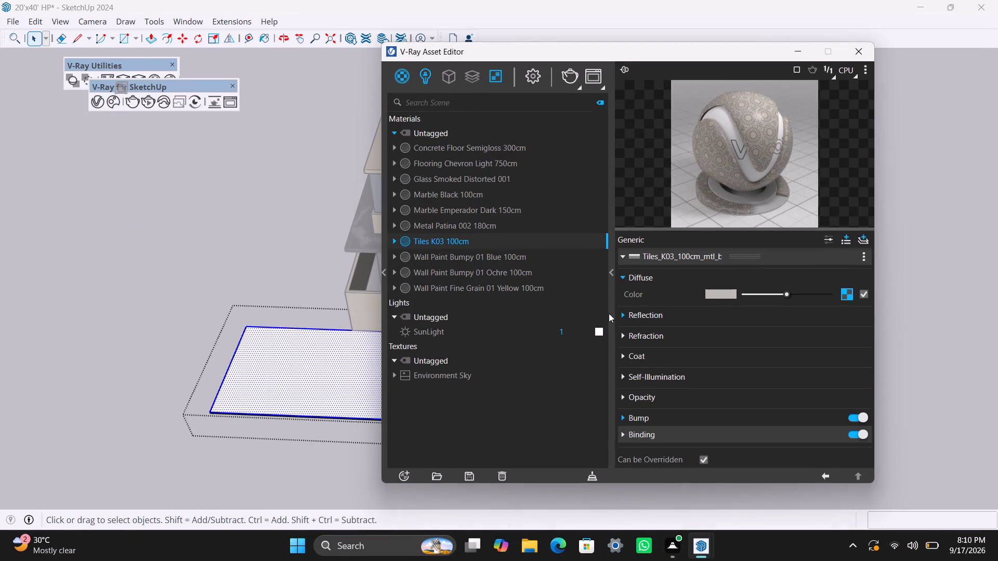
pyautogui.click(459, 150)
pyautogui.rightClick(459, 150)
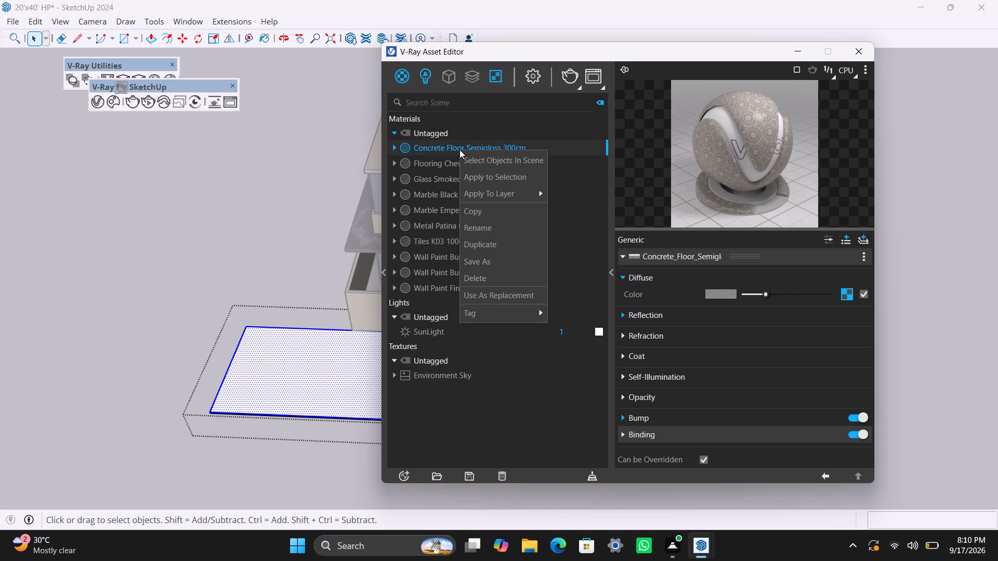
pyautogui.click(474, 173)
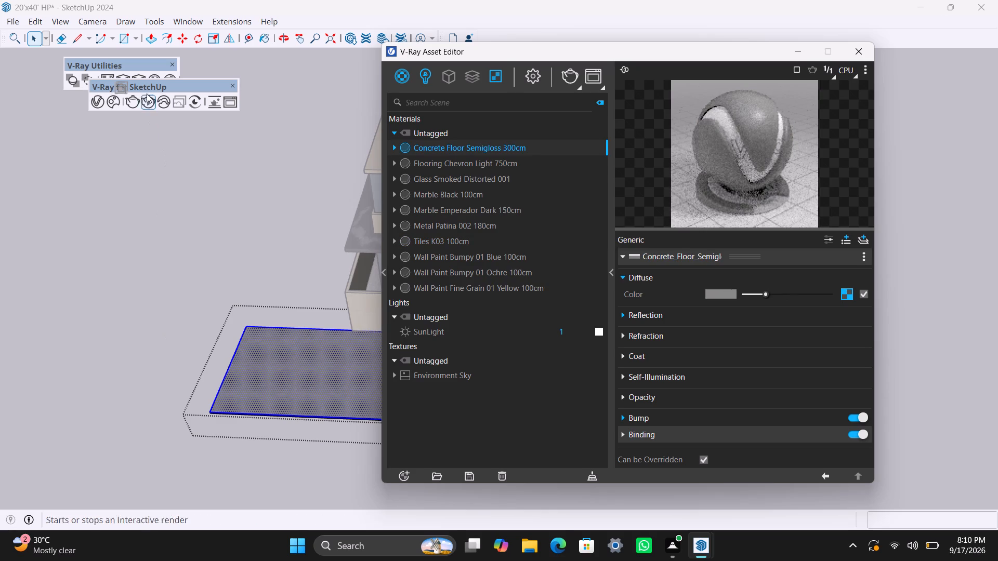
pyautogui.click(138, 72)
pyautogui.click(239, 212)
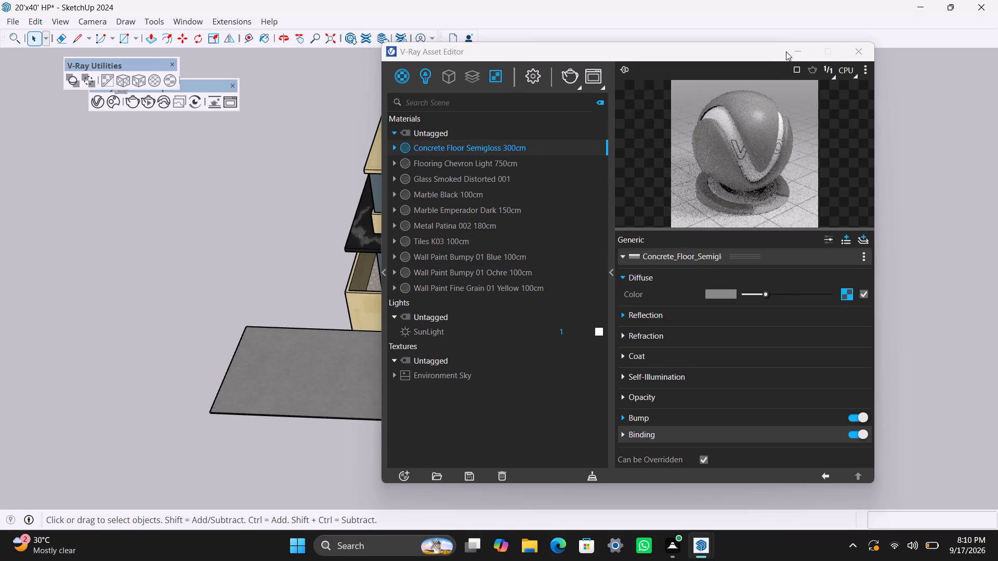
pyautogui.click(787, 47)
# Apply V-Ray's cubic texture projection, scaled to fit the bounding box, to the ground slab group.
pyautogui.scroll(3, 388, 378)
pyautogui.moveTo(321, 451); pyautogui.dragTo(384, 464, button='middle')
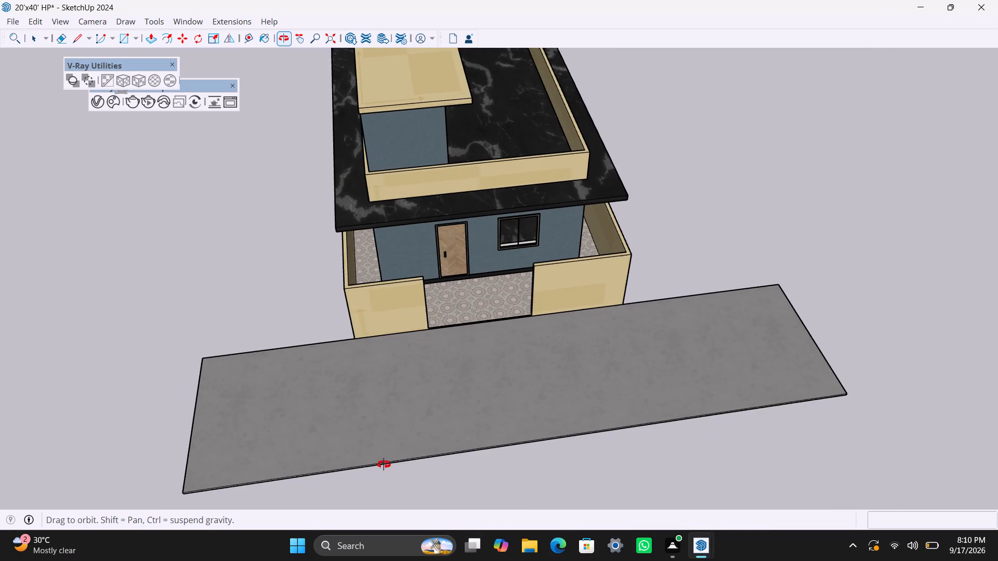
pyautogui.moveTo(384, 464); pyautogui.dragTo(323, 423, button='middle')
pyautogui.click(144, 76)
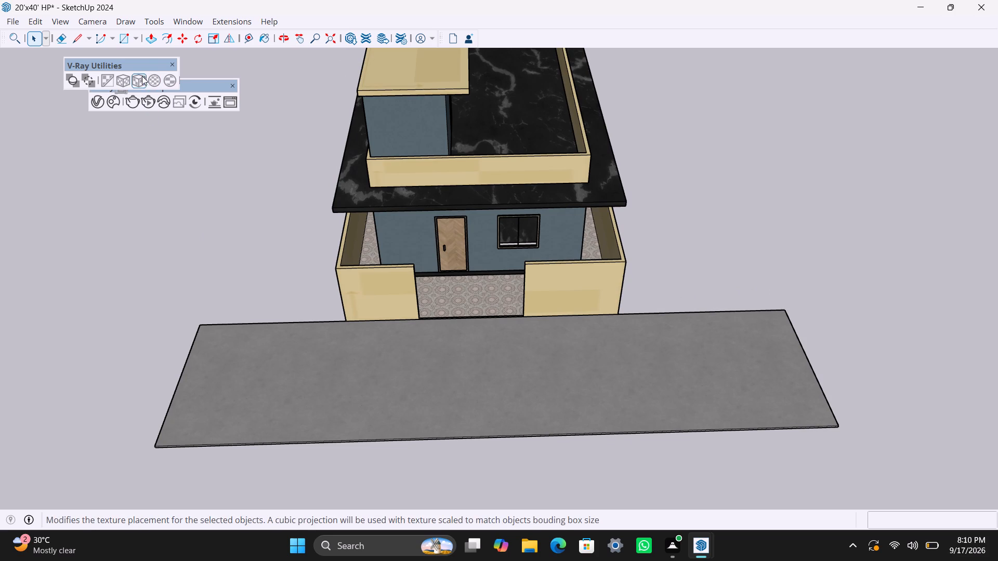
pyautogui.click(201, 257)
pyautogui.click(241, 411)
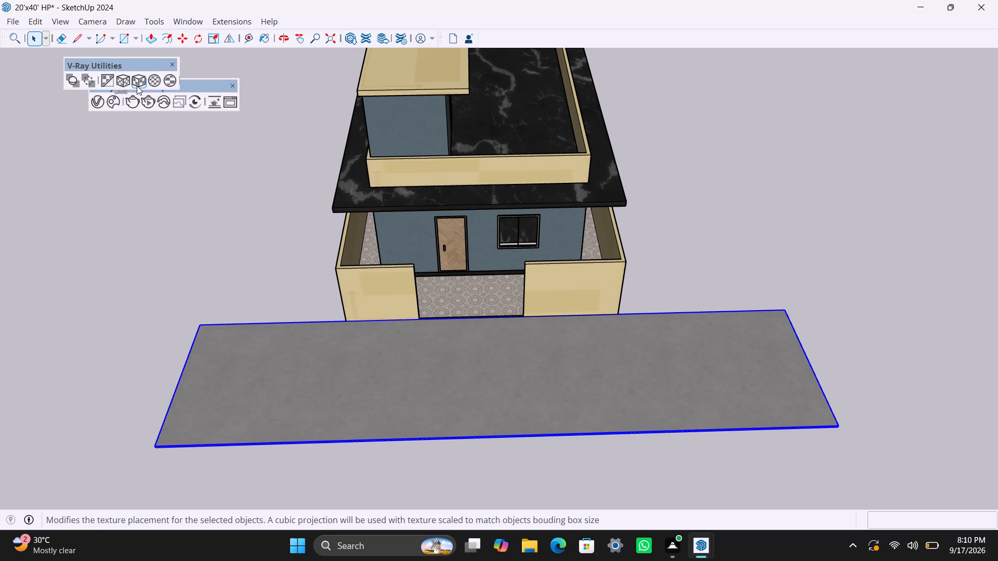
pyautogui.click(139, 76)
pyautogui.click(213, 228)
# Examine the concrete texture on the ground slab's surface up close.
pyautogui.scroll(2, 406, 415)
pyautogui.moveTo(418, 438); pyautogui.dragTo(425, 405, button='middle')
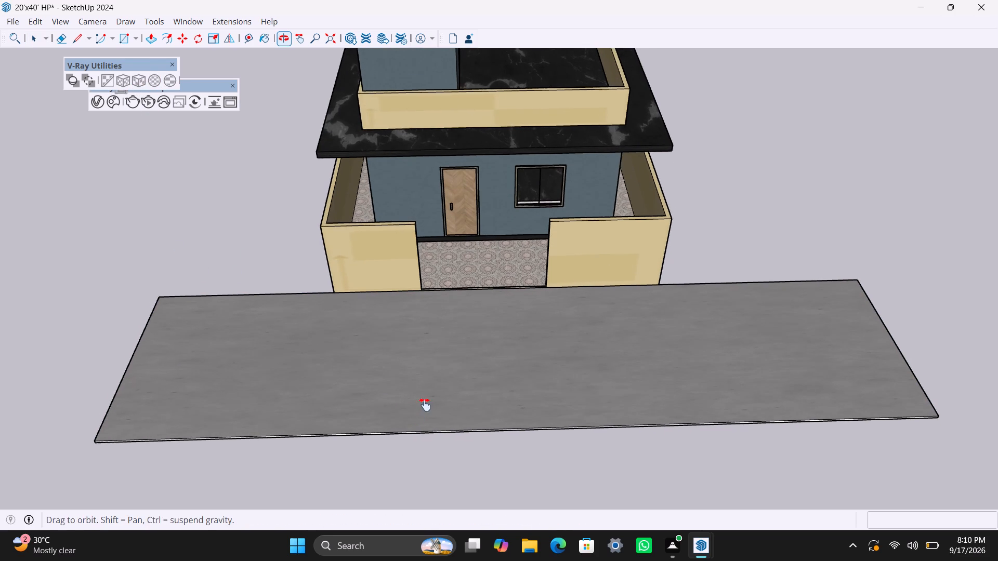
pyautogui.moveTo(425, 405); pyautogui.dragTo(436, 392, button='middle')
pyautogui.scroll(3, 393, 357)
pyautogui.scroll(4, 337, 367)
pyautogui.scroll(-2, 439, 384)
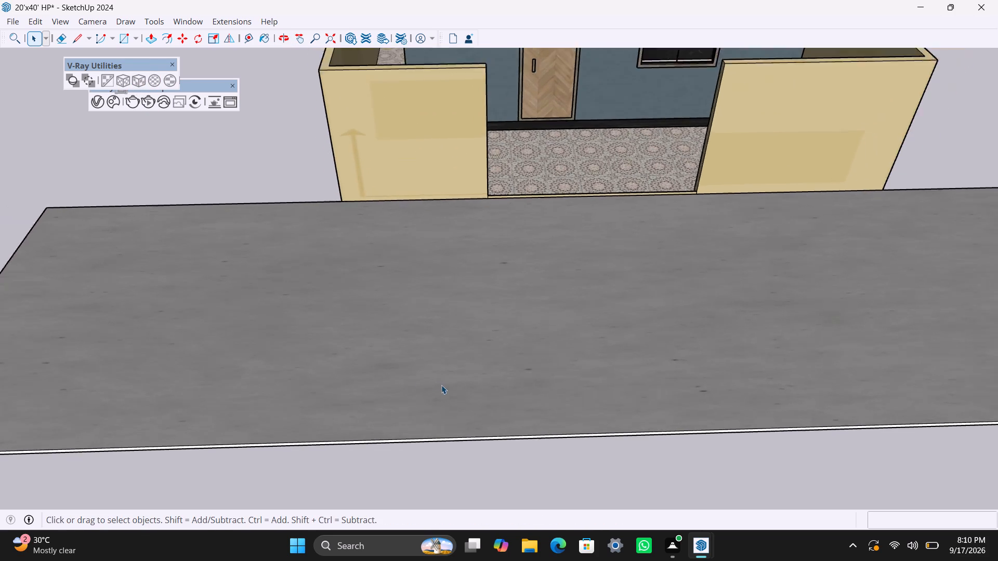
pyautogui.scroll(-3, 441, 385)
# Select all geometry inside the slab's group, apply Concrete Floor Semigloss 300cm to cover its sides, and leave the group.
pyautogui.moveTo(450, 362); pyautogui.dragTo(462, 186, button='middle')
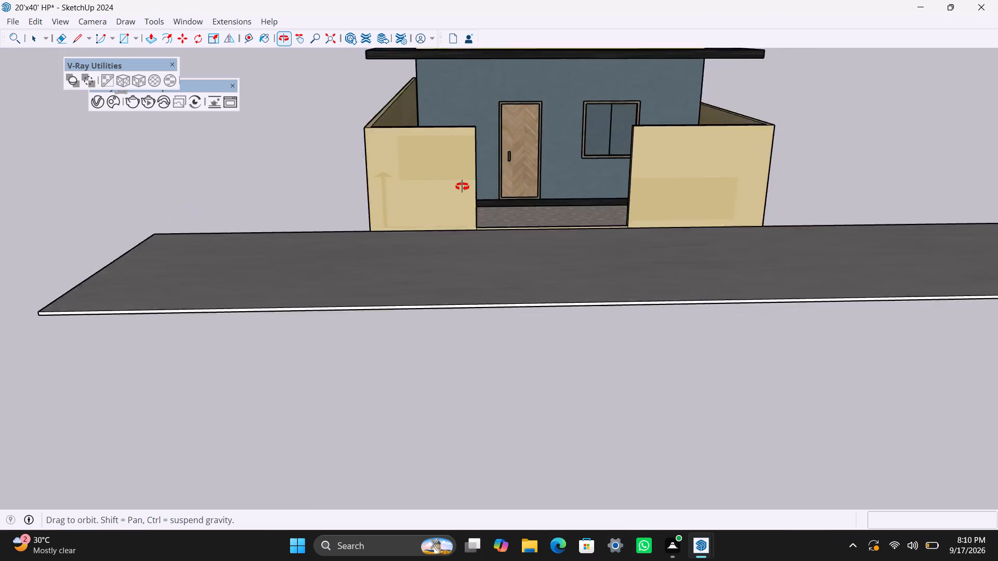
pyautogui.moveTo(462, 186); pyautogui.dragTo(451, 289, button='middle')
pyautogui.scroll(2, 318, 335)
pyautogui.tripleClick(207, 344)
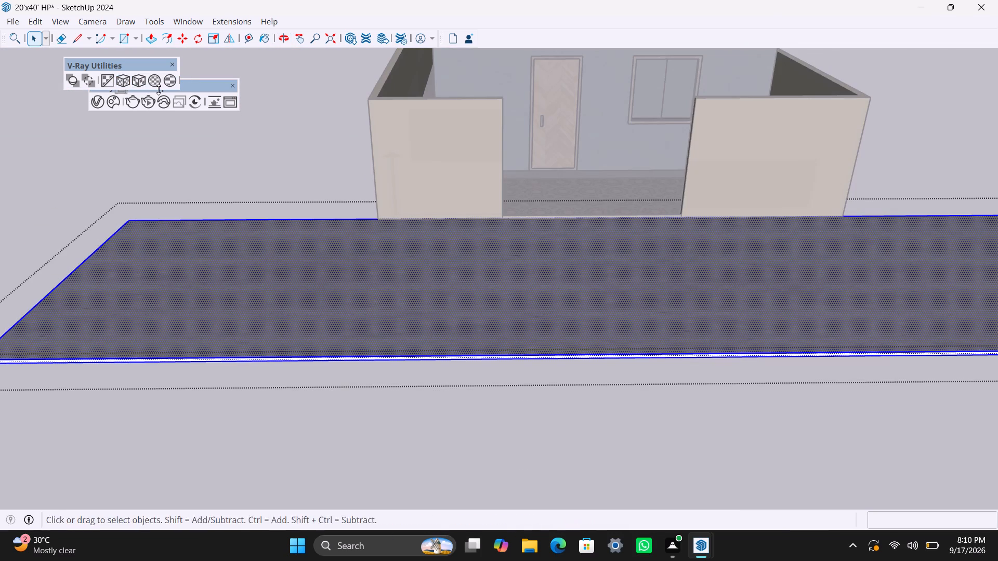
pyautogui.click(99, 100)
pyautogui.rightClick(465, 147)
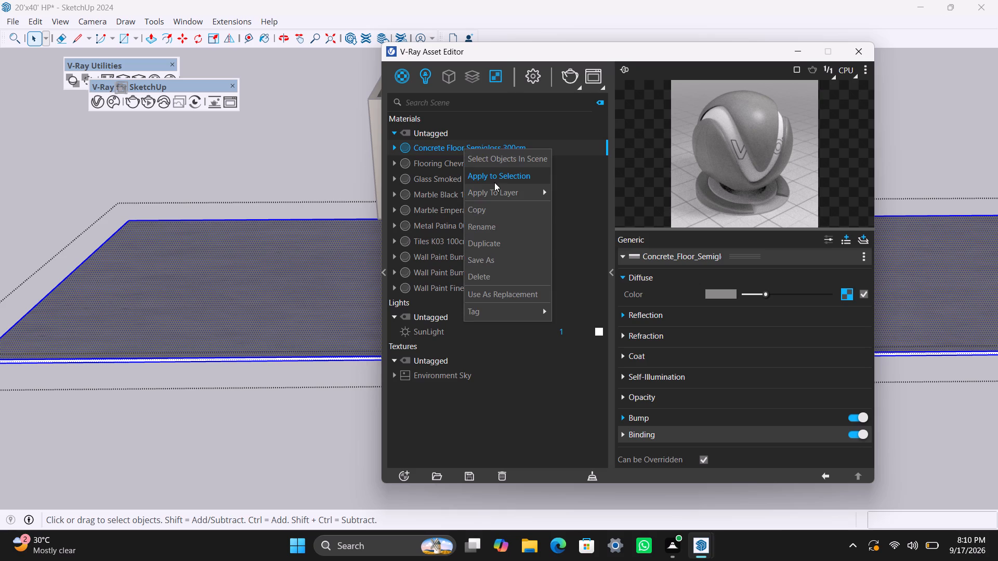
pyautogui.click(495, 182)
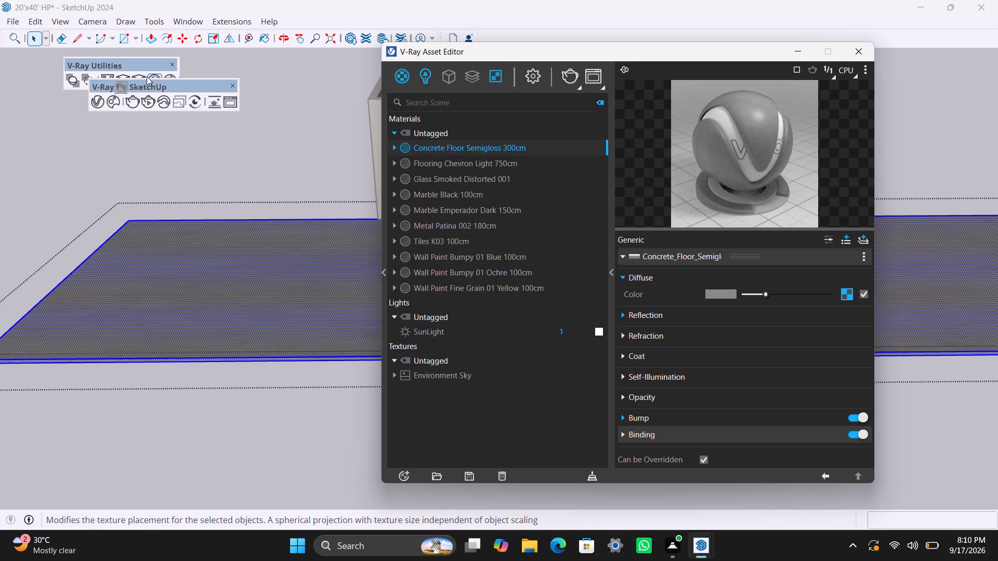
pyautogui.click(137, 73)
pyautogui.click(268, 172)
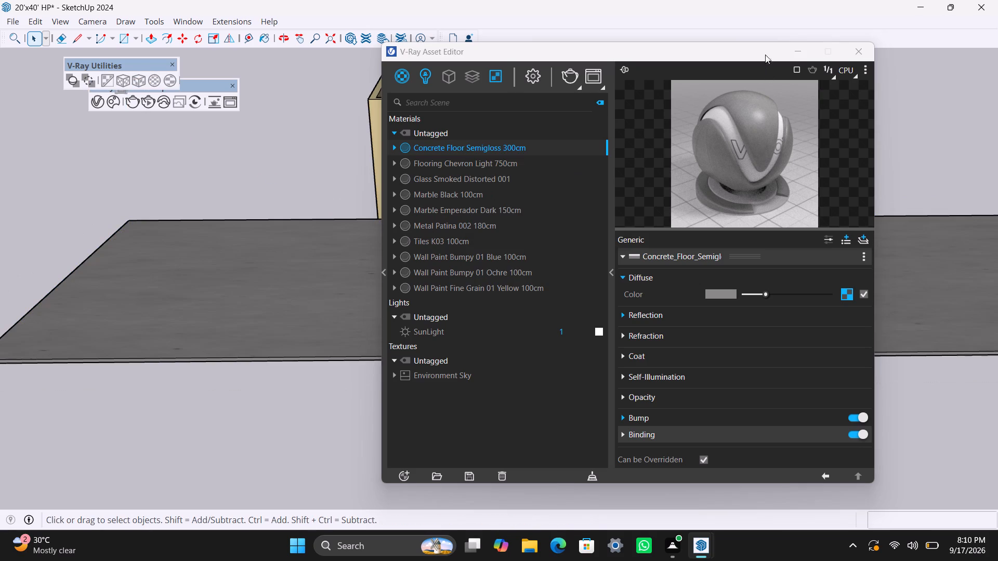
pyautogui.click(787, 49)
# Inspect the concrete slab from above and its junction with the boundary wall's gate opening.
pyautogui.scroll(-5, 504, 345)
pyautogui.click(908, 203)
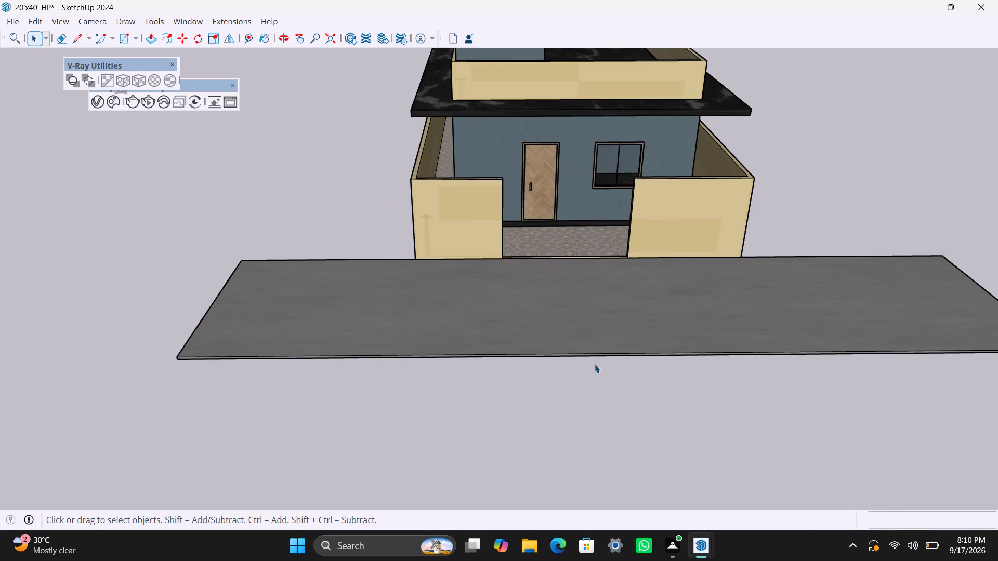
pyautogui.scroll(-5, 592, 367)
pyautogui.moveTo(459, 372); pyautogui.dragTo(439, 470, button='middle')
pyautogui.scroll(6, 540, 358)
pyautogui.moveTo(540, 328); pyautogui.dragTo(448, 342, button='middle')
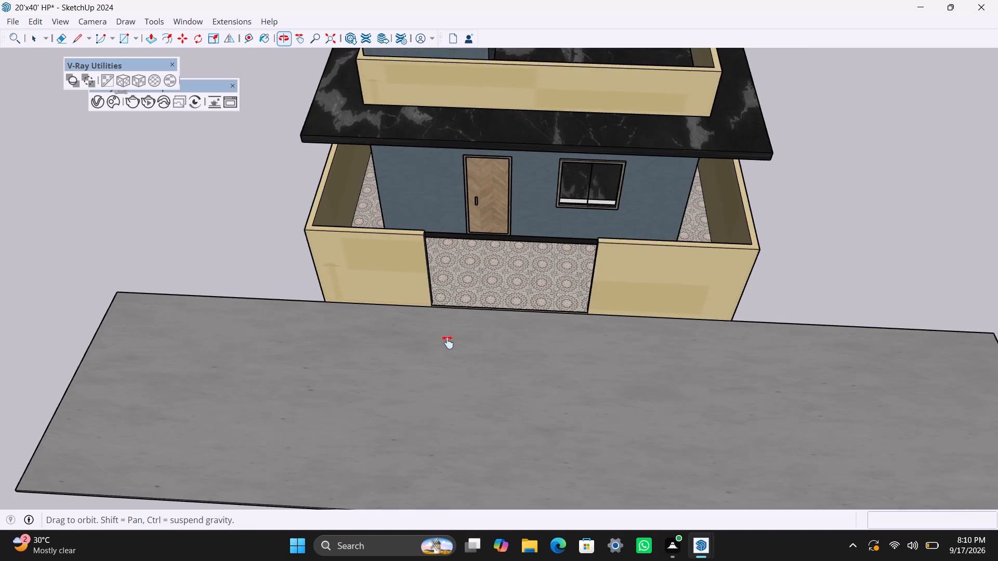
pyautogui.moveTo(448, 342); pyautogui.dragTo(380, 347, button='middle')
pyautogui.scroll(4, 385, 321)
pyautogui.moveTo(421, 319); pyautogui.dragTo(423, 415, button='middle')
pyautogui.scroll(12, 466, 368)
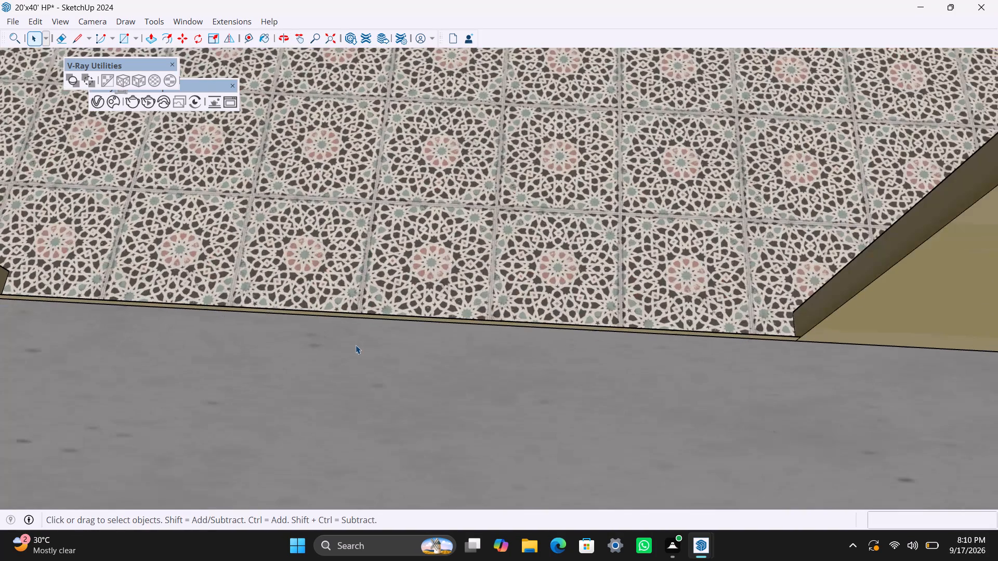
pyautogui.moveTo(350, 352); pyautogui.dragTo(362, 193, button='middle')
pyautogui.scroll(2, 448, 269)
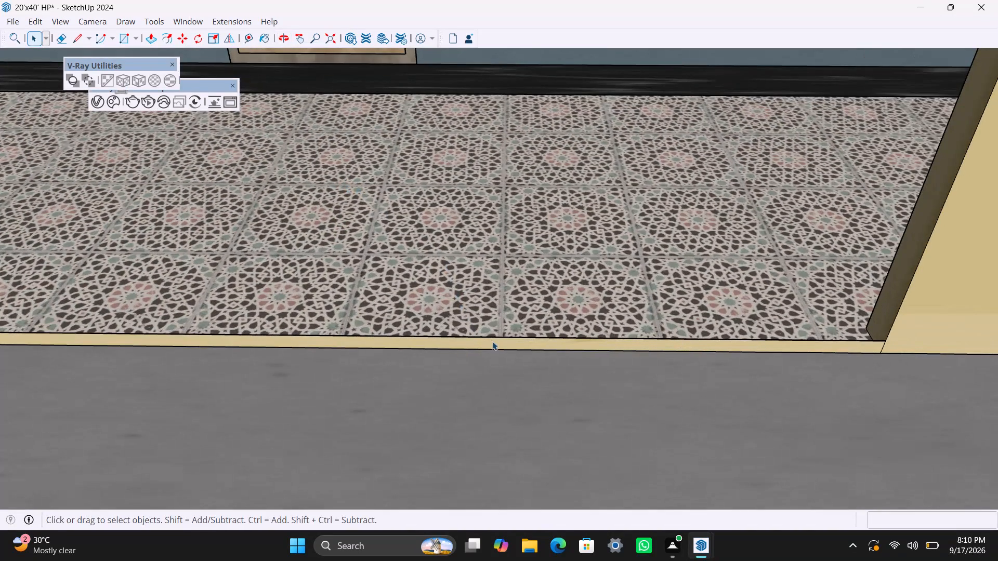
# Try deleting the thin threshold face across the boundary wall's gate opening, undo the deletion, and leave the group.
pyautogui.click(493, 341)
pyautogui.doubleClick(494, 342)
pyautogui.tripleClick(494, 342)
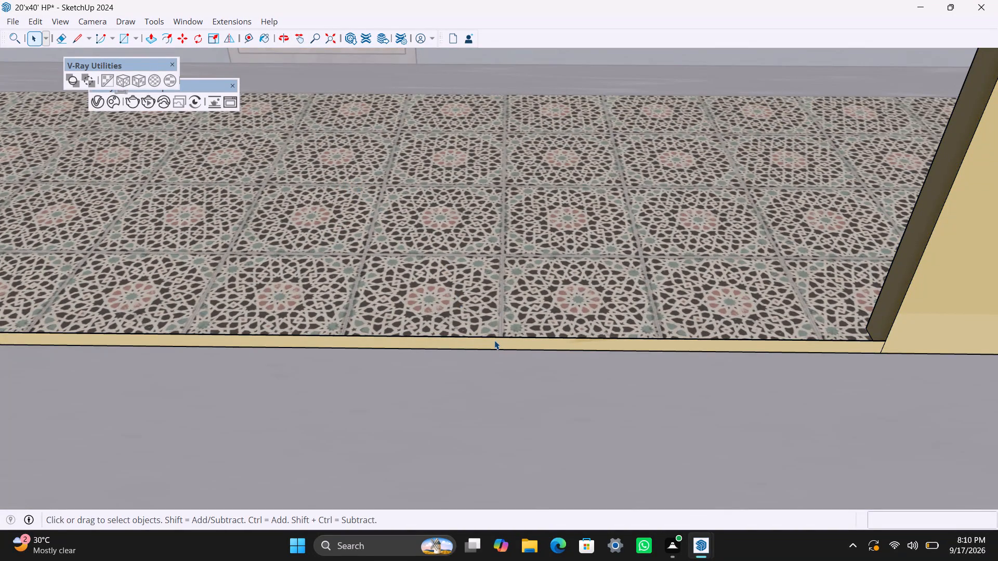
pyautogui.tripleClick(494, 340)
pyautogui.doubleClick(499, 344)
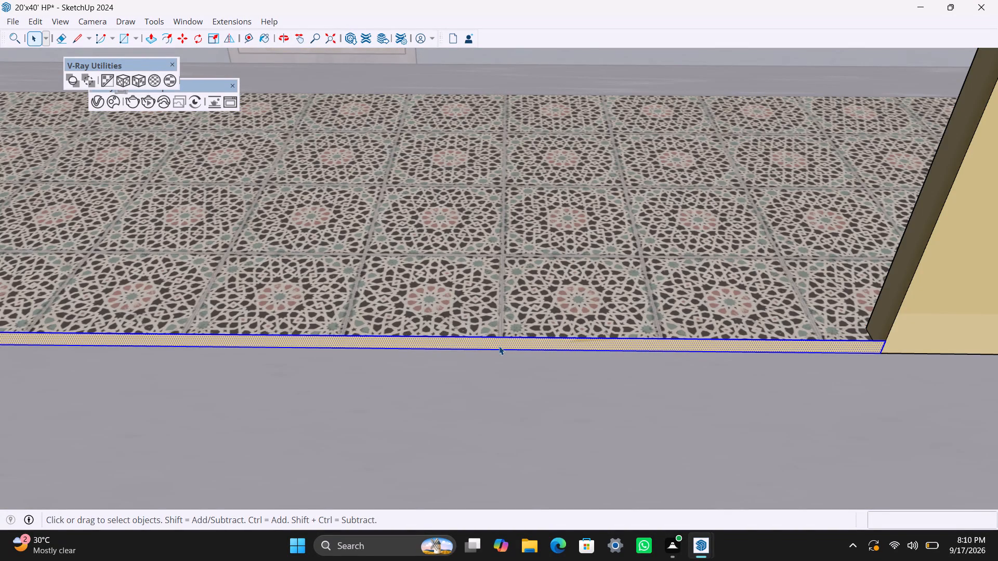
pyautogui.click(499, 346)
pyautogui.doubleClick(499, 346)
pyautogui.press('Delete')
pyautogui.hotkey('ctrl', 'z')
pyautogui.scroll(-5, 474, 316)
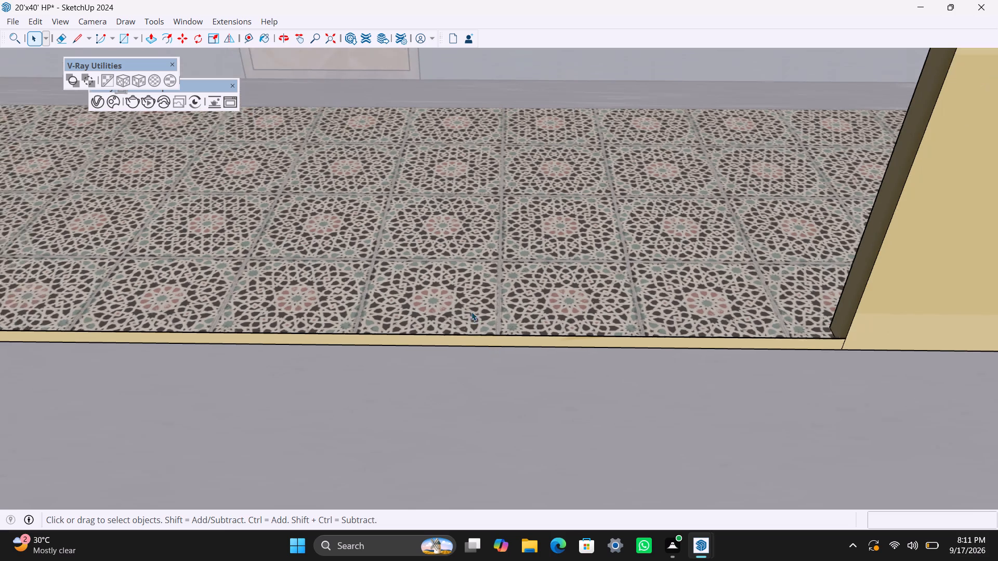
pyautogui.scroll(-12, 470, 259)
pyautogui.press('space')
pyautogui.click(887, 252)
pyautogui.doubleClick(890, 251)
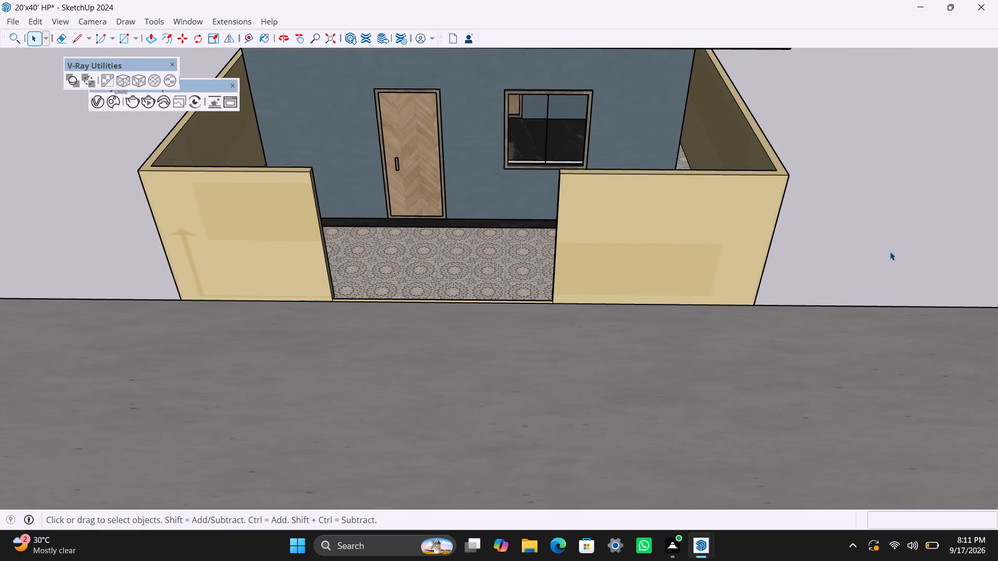
# Review the house and concrete slab from below, from above and at ground level from the front.
pyautogui.scroll(-10, 527, 399)
pyautogui.moveTo(441, 402); pyautogui.dragTo(398, 63, button='middle')
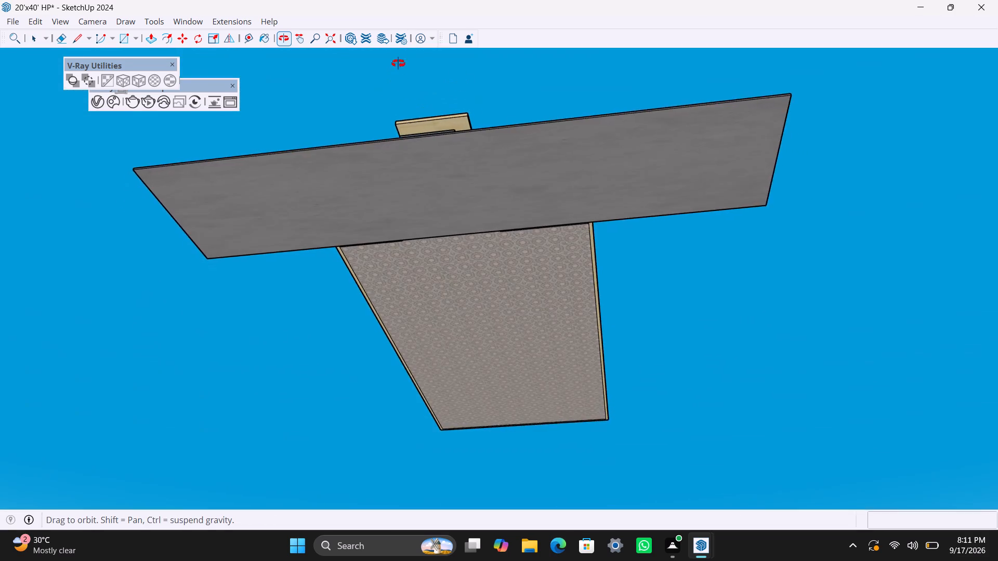
pyautogui.moveTo(398, 63); pyautogui.dragTo(400, 404, button='middle')
pyautogui.scroll(3, 408, 384)
pyautogui.moveTo(423, 443); pyautogui.dragTo(438, 449, button='middle')
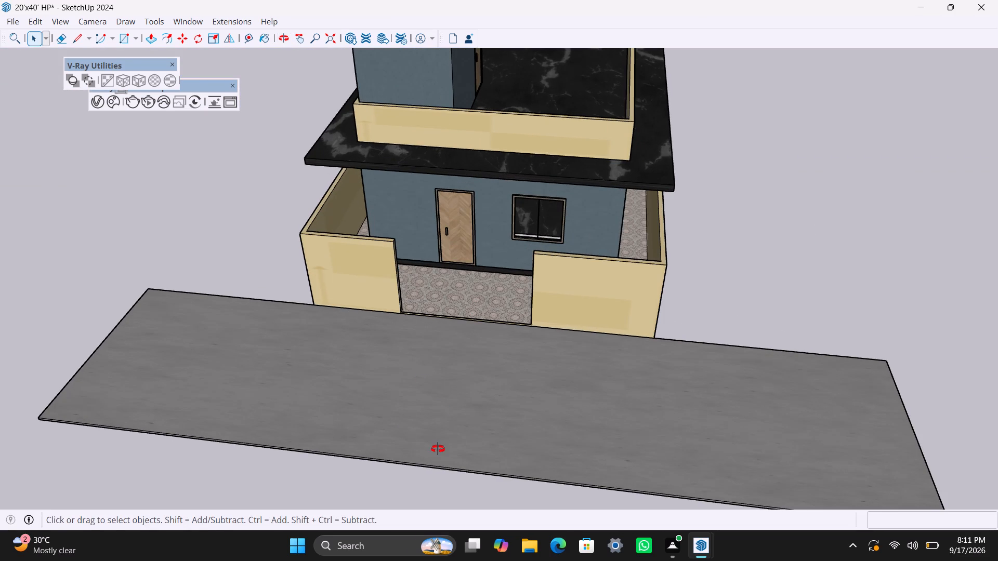
pyautogui.moveTo(438, 449); pyautogui.dragTo(442, 487, button='middle')
pyautogui.scroll(2, 464, 438)
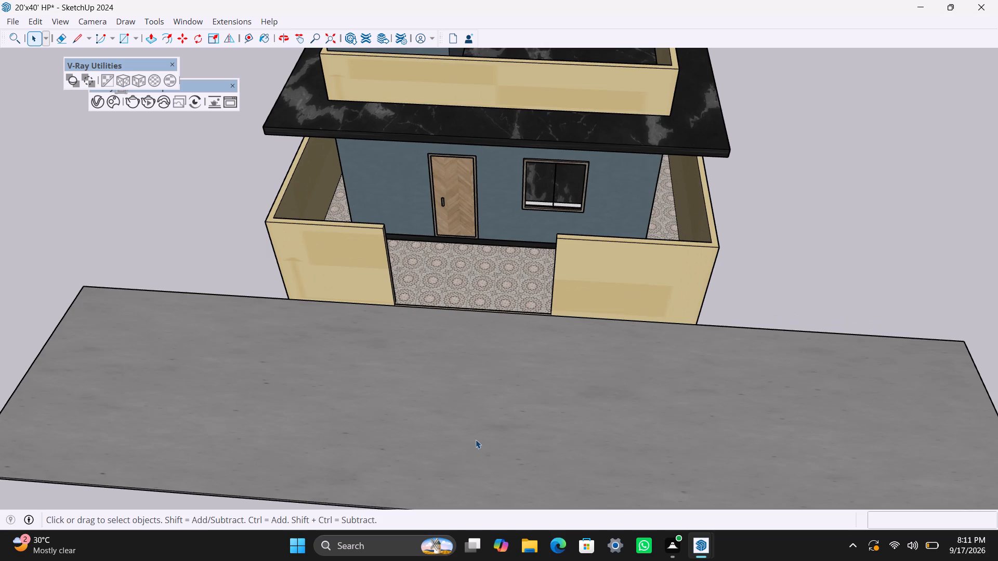
pyautogui.moveTo(483, 439); pyautogui.dragTo(502, 213, button='middle')
pyautogui.scroll(-2, 500, 234)
pyautogui.keyDown('shift'); pyautogui.moveTo(513, 250); pyautogui.dragTo(508, 422, button='middle'); pyautogui.keyUp('shift')
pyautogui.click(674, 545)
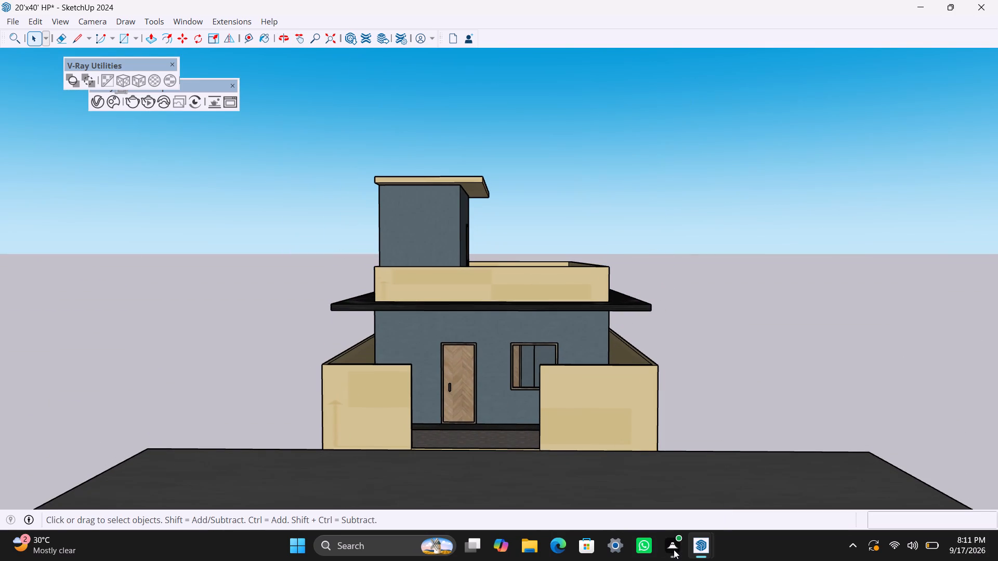
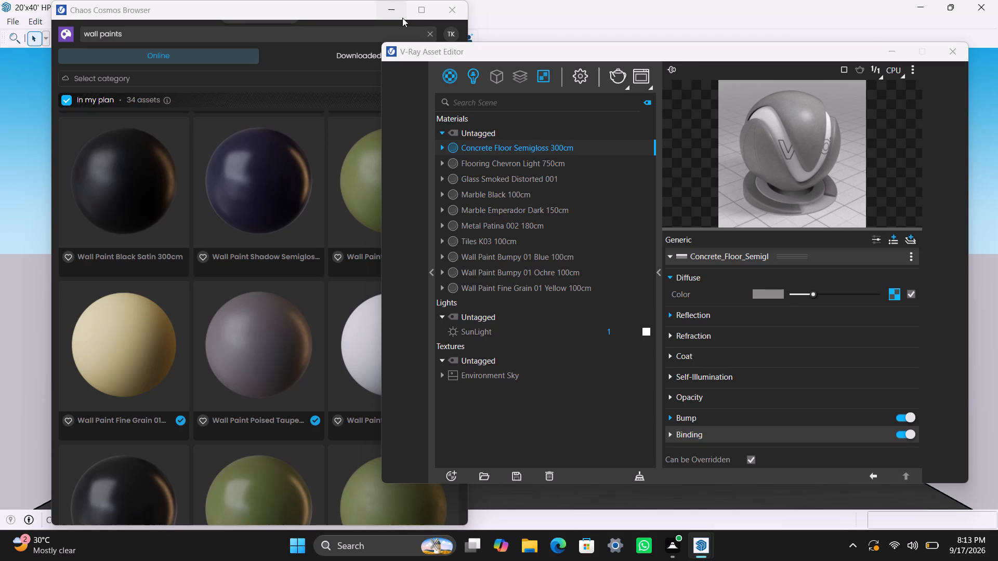
# Put away the V-Ray Asset Editor and Chaos Cosmos Browser, and switch to the SketchUp window with the gate collection.
pyautogui.click(891, 56)
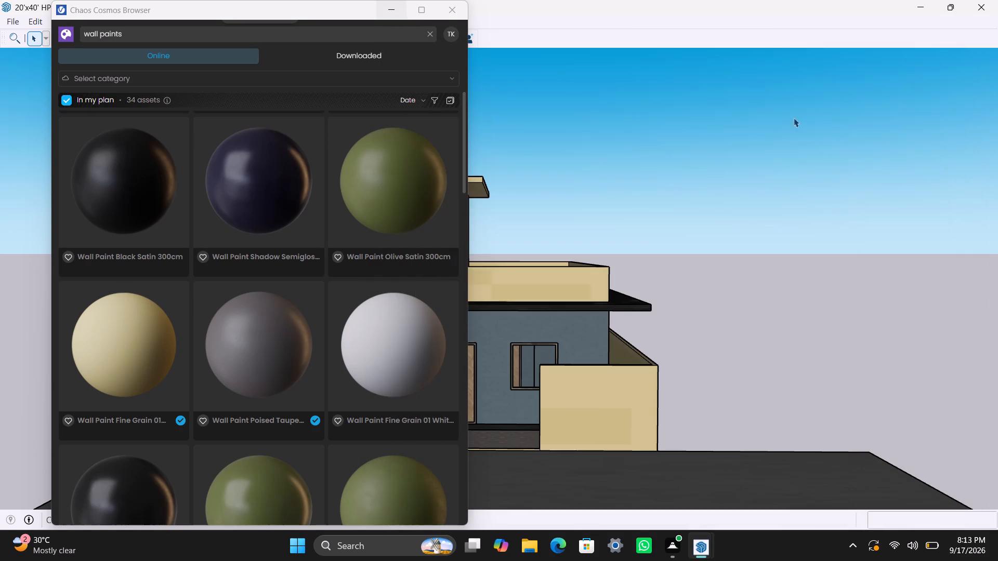
pyautogui.click(395, 5)
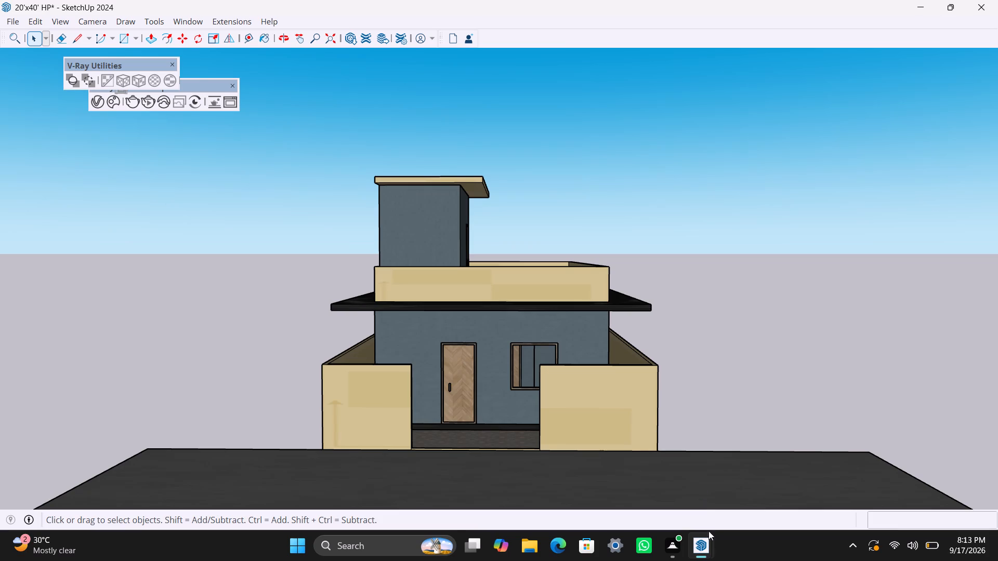
pyautogui.click(718, 478)
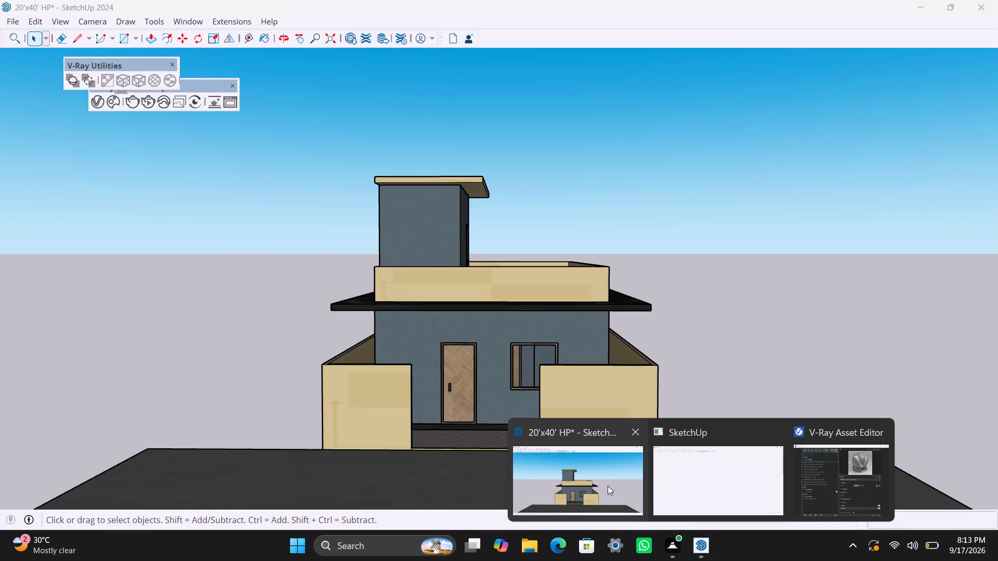
pyautogui.click(721, 499)
# Copy the dark red double gate with the square lattice pattern from the gate collection.
pyautogui.scroll(-4, 316, 320)
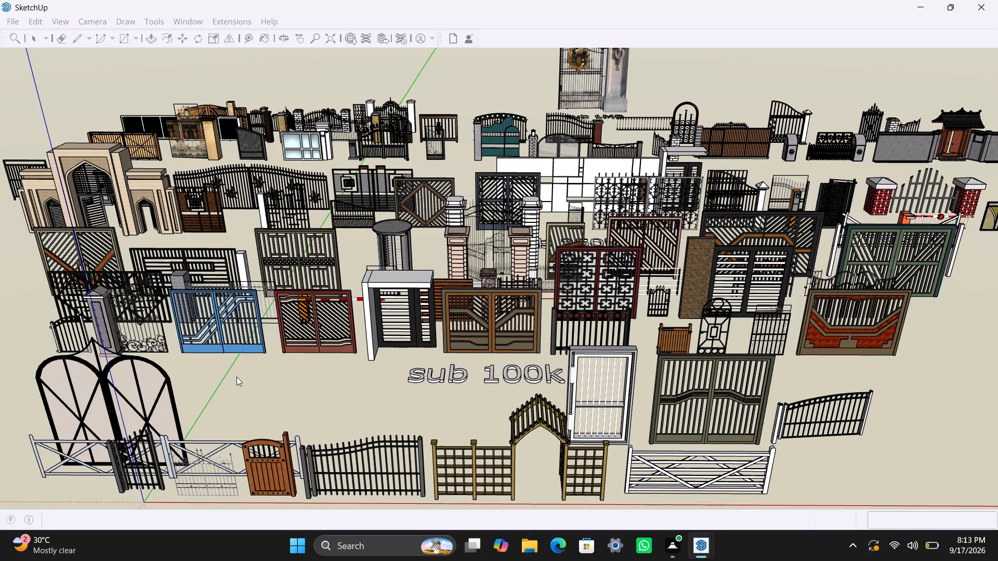
pyautogui.scroll(-3, 294, 399)
pyautogui.scroll(6, 304, 391)
pyautogui.click(278, 242)
pyautogui.scroll(-4, 258, 143)
pyautogui.scroll(3, 249, 189)
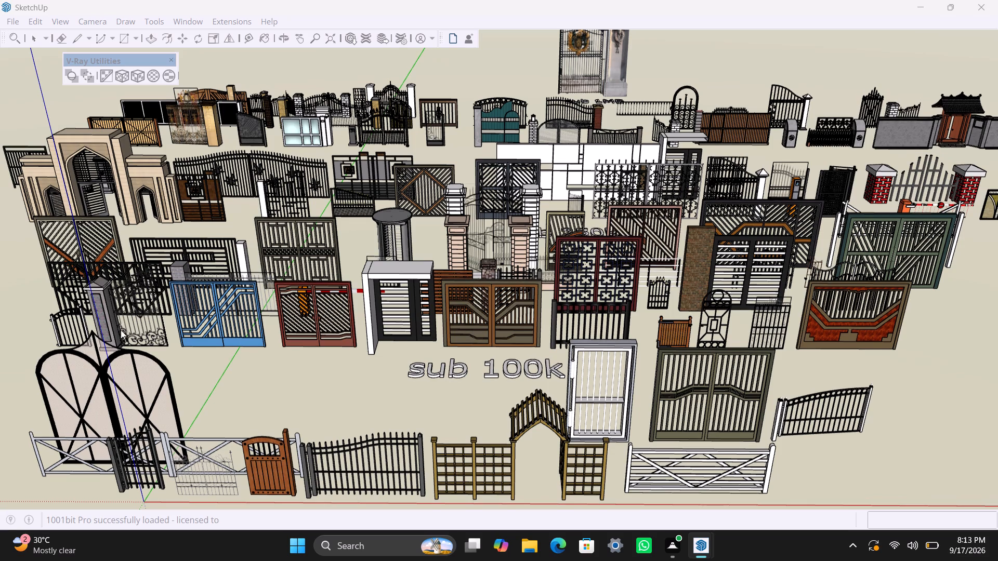
pyautogui.scroll(-4, 191, 280)
pyautogui.scroll(-3, 326, 397)
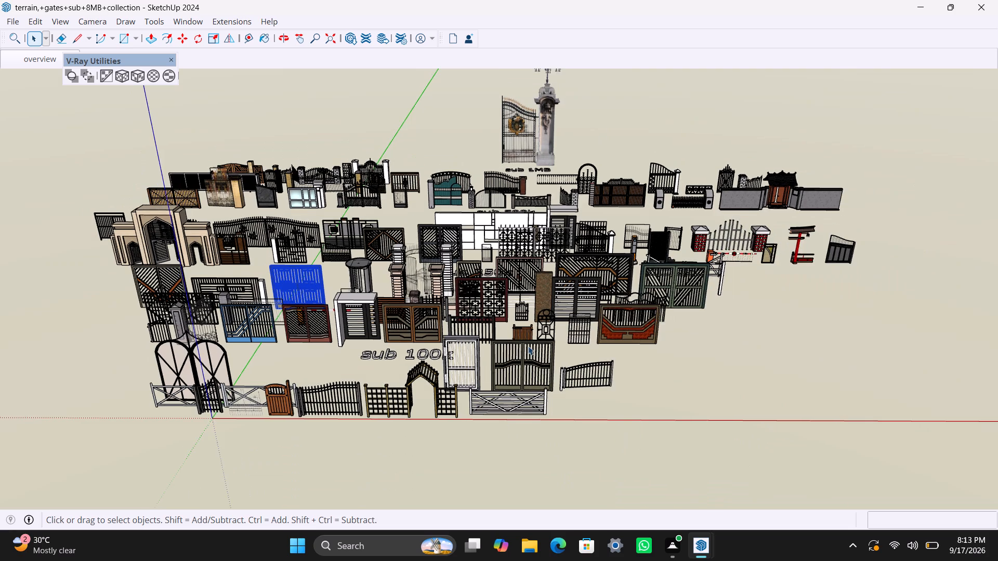
pyautogui.scroll(2, 528, 345)
pyautogui.scroll(3, 581, 323)
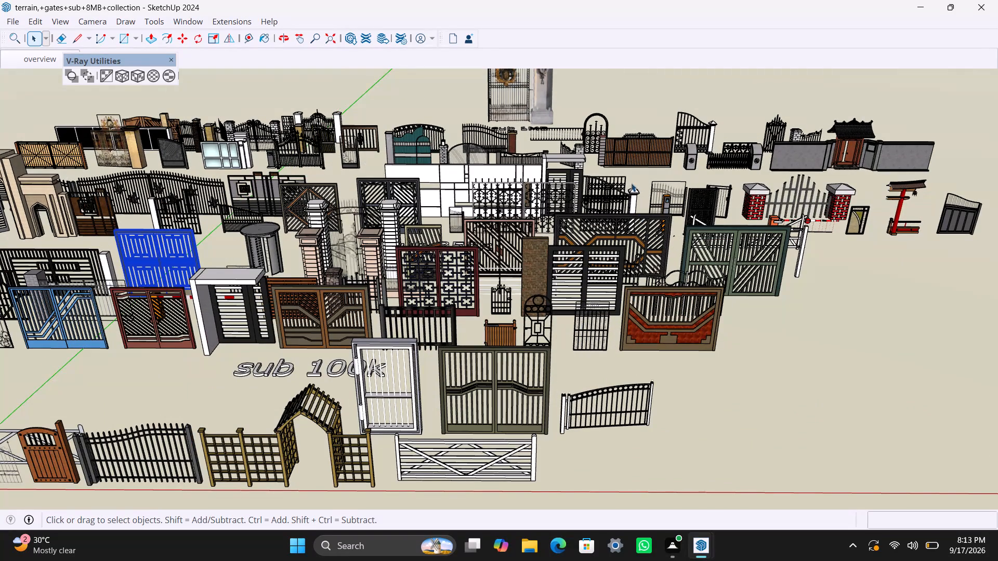
pyautogui.click(452, 257)
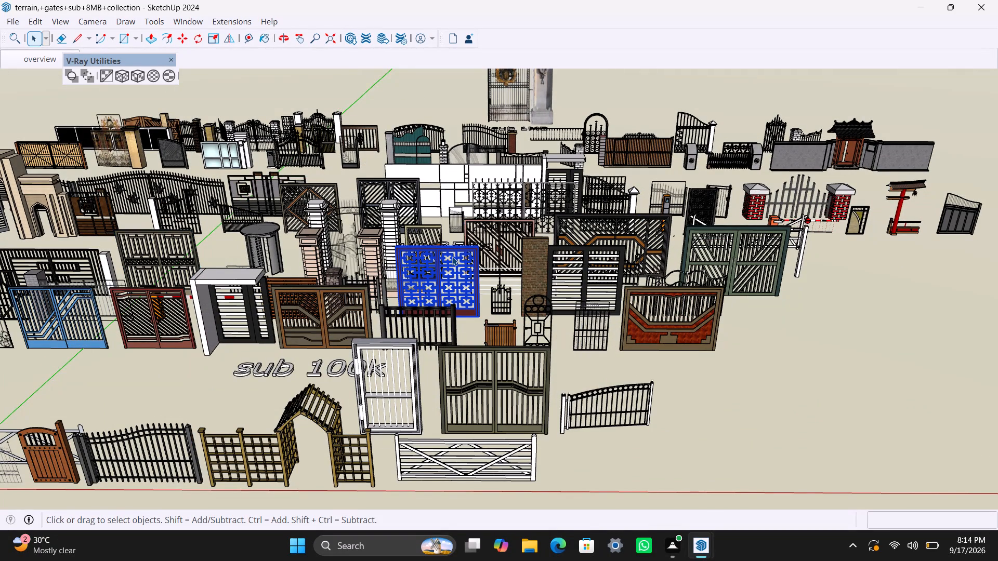
pyautogui.hotkey('ctrl', 'c')
# Switch to the 20'x40' HP model and paste the gate at the bottom corner of the boundary wall's front opening.
pyautogui.click(706, 552)
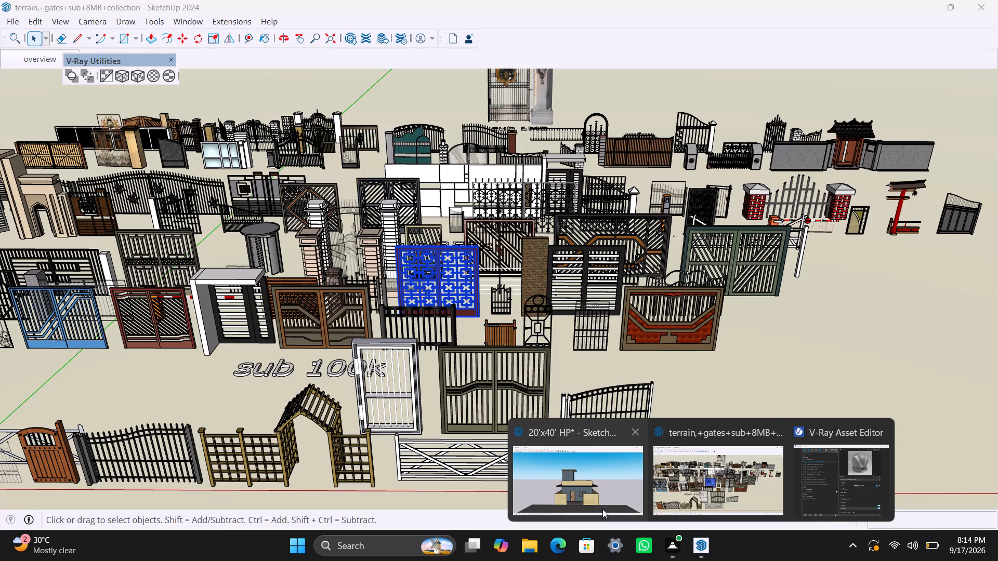
pyautogui.click(604, 502)
pyautogui.hotkey('ctrl', 'v')
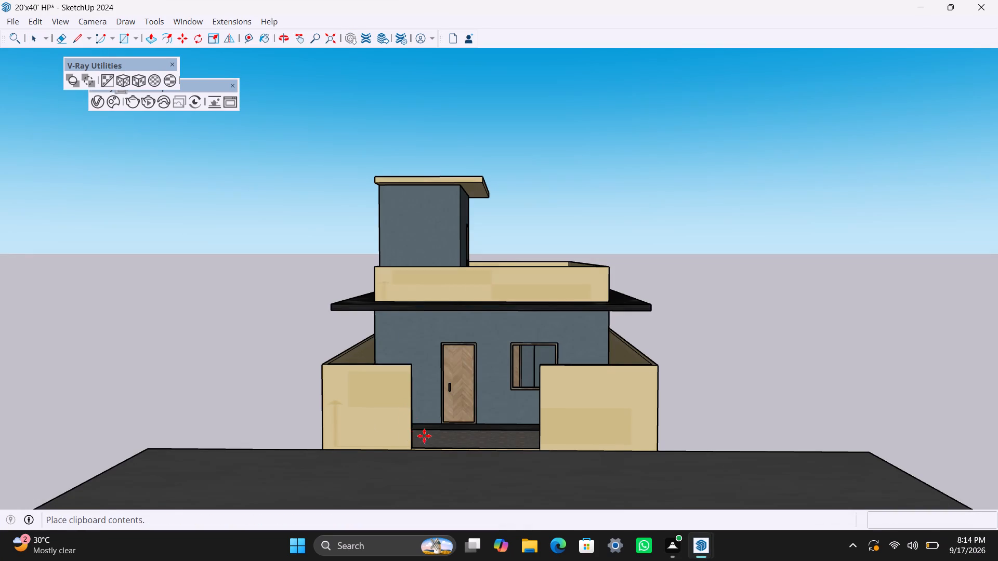
pyautogui.click(414, 445)
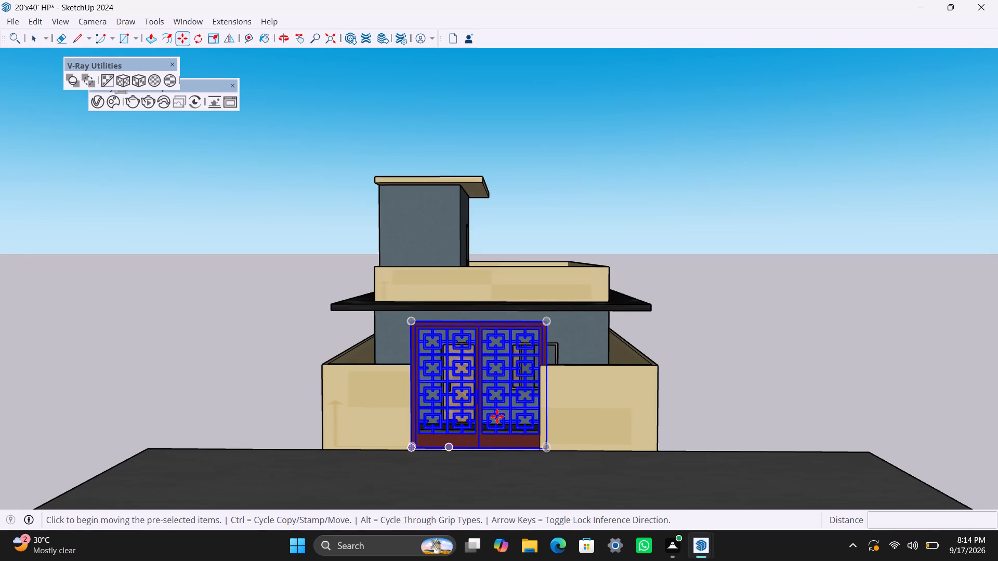
pyautogui.press('space')
# Scale the pasted gate down in height so its top sits slightly above the boundary wall.
pyautogui.press('s')
pyautogui.scroll(1, 479, 323)
pyautogui.moveTo(483, 364); pyautogui.dragTo(309, 506, button='middle')
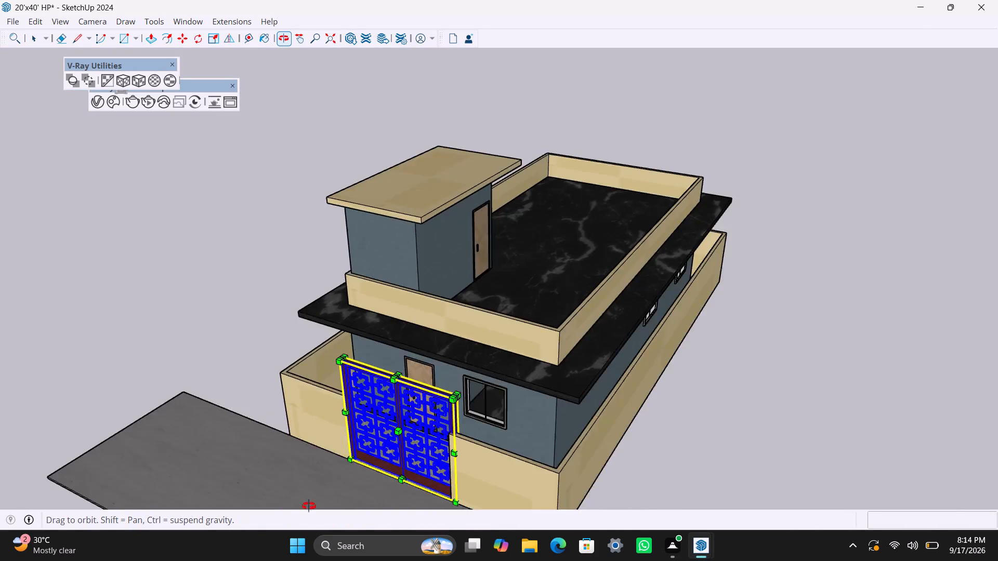
pyautogui.moveTo(309, 506); pyautogui.dragTo(204, 526, button='middle')
pyautogui.scroll(7, 354, 352)
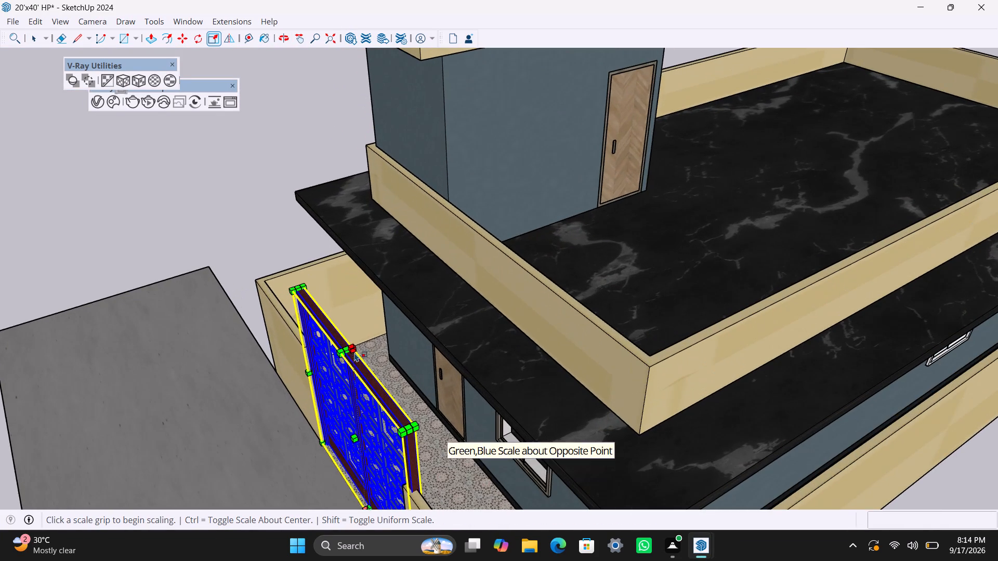
pyautogui.moveTo(347, 349); pyautogui.dragTo(347, 372)
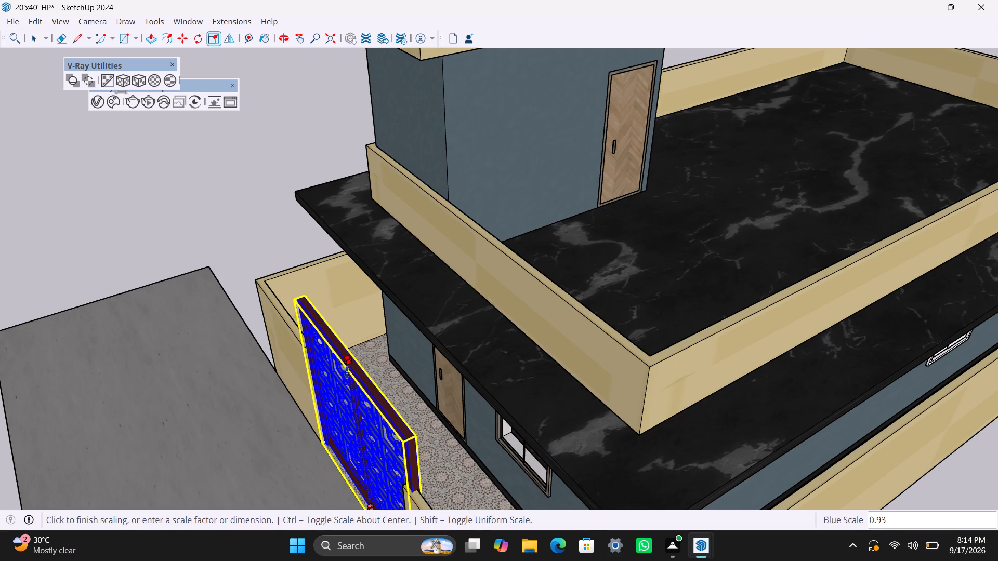
pyautogui.moveTo(347, 372); pyautogui.dragTo(348, 402)
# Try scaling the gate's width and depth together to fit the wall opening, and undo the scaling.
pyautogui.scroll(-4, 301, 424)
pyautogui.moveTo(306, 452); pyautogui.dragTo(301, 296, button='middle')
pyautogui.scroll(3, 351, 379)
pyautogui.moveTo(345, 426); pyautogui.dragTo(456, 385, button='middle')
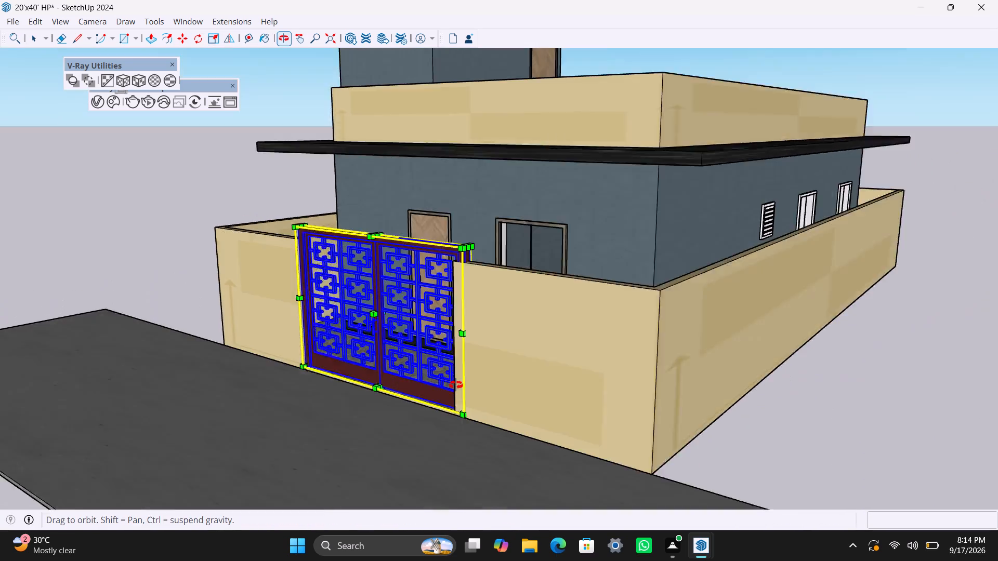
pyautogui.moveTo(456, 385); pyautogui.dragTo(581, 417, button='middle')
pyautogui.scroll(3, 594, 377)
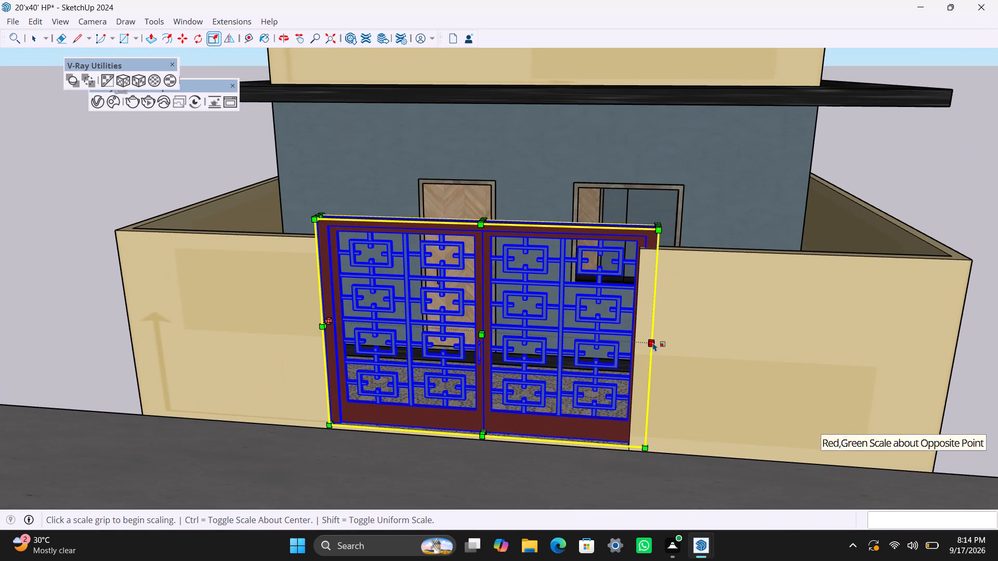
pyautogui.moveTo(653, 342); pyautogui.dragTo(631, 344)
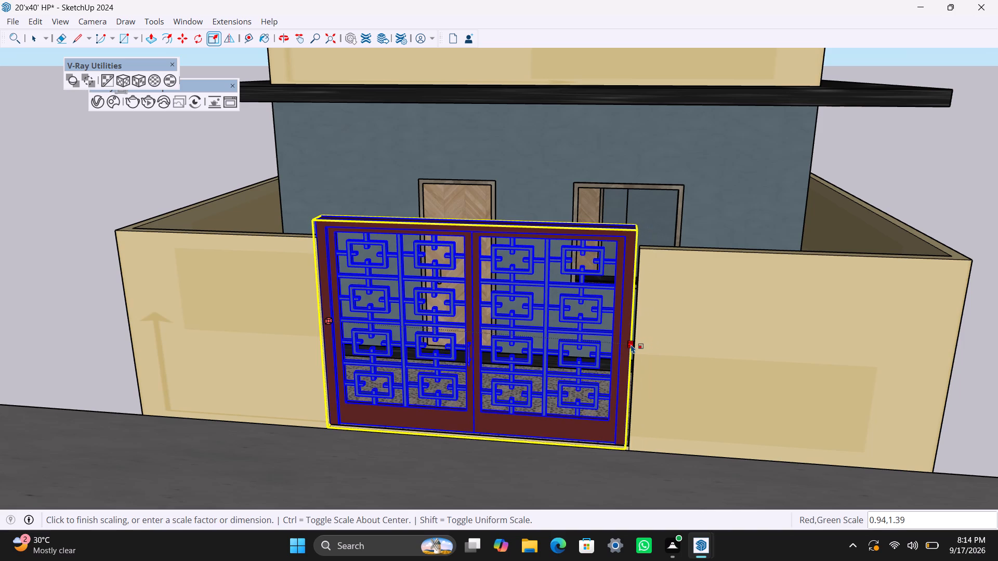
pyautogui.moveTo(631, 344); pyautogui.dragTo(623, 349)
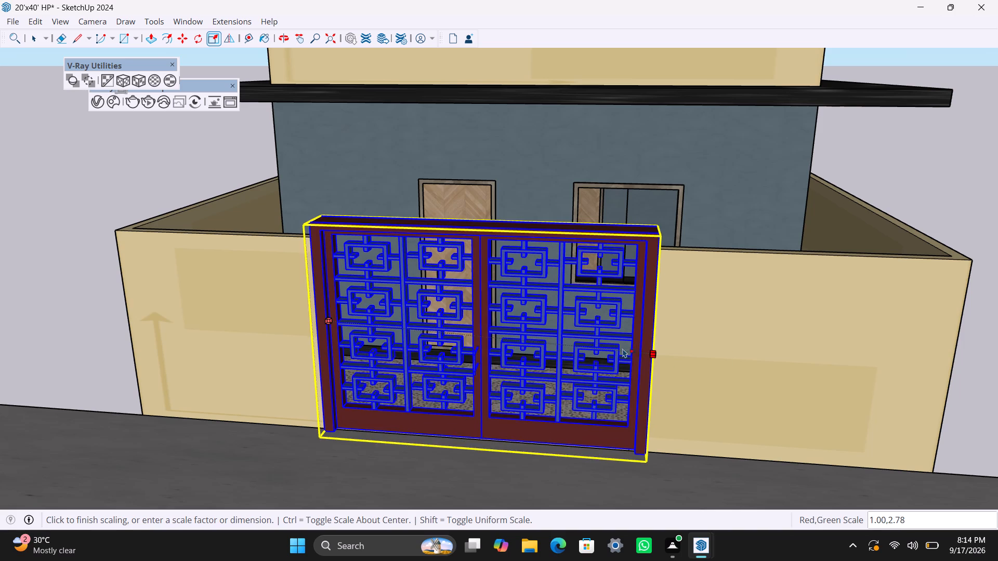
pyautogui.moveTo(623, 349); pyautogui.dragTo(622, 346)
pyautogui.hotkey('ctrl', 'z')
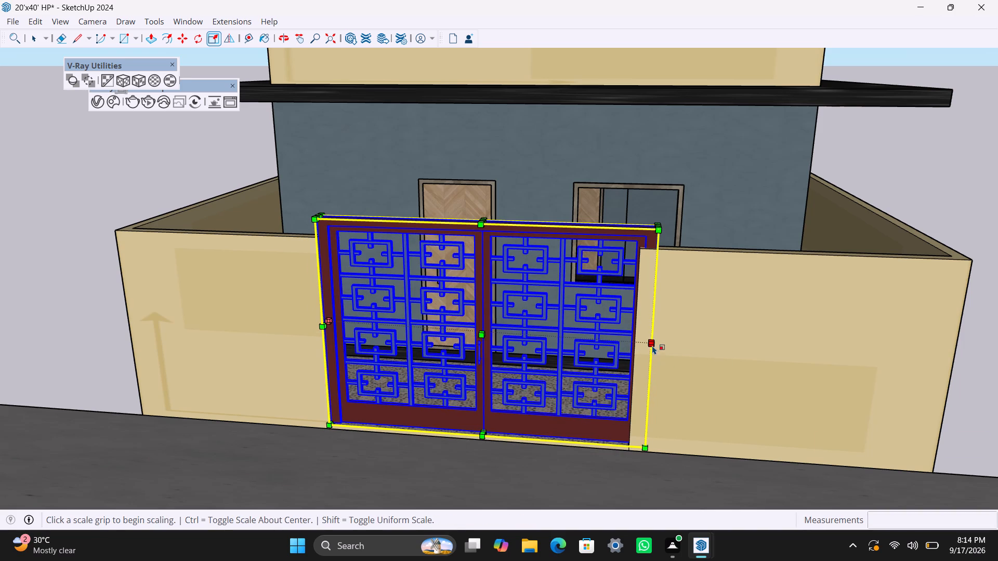
# Scale the gate's width to about 0.95, keeping its depth at 1.00, to fit the boundary wall's opening.
pyautogui.moveTo(652, 343); pyautogui.dragTo(633, 340)
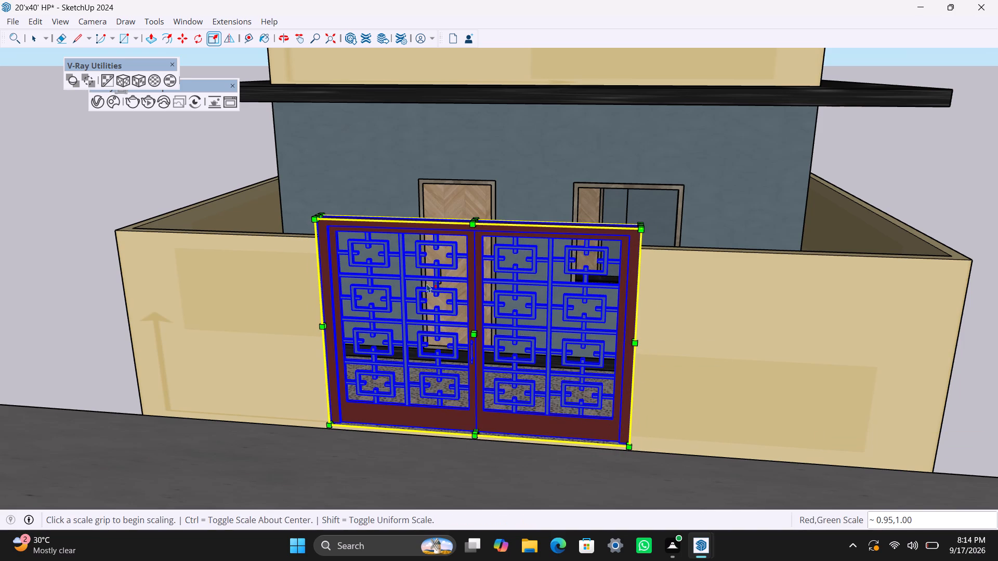
pyautogui.scroll(3, 467, 217)
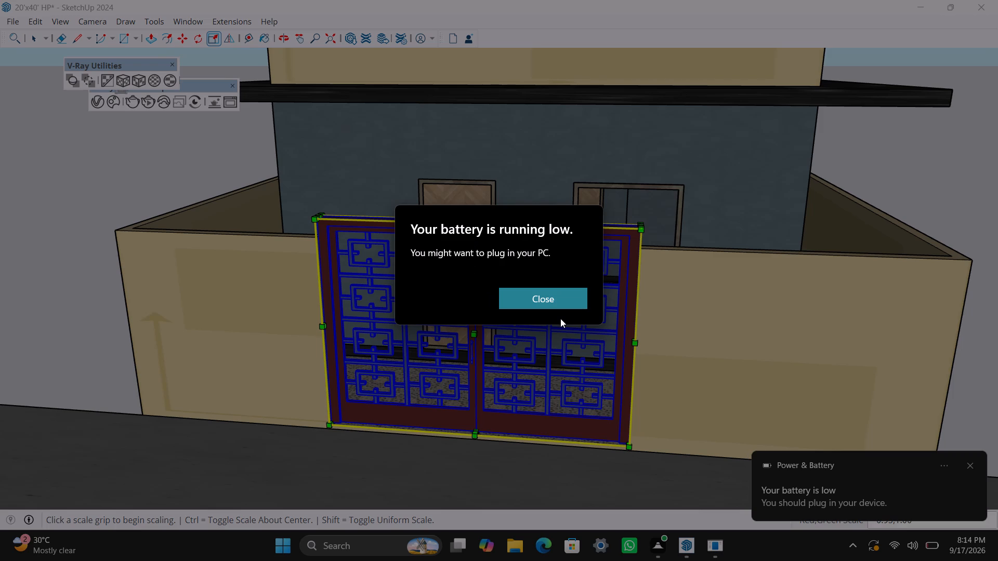
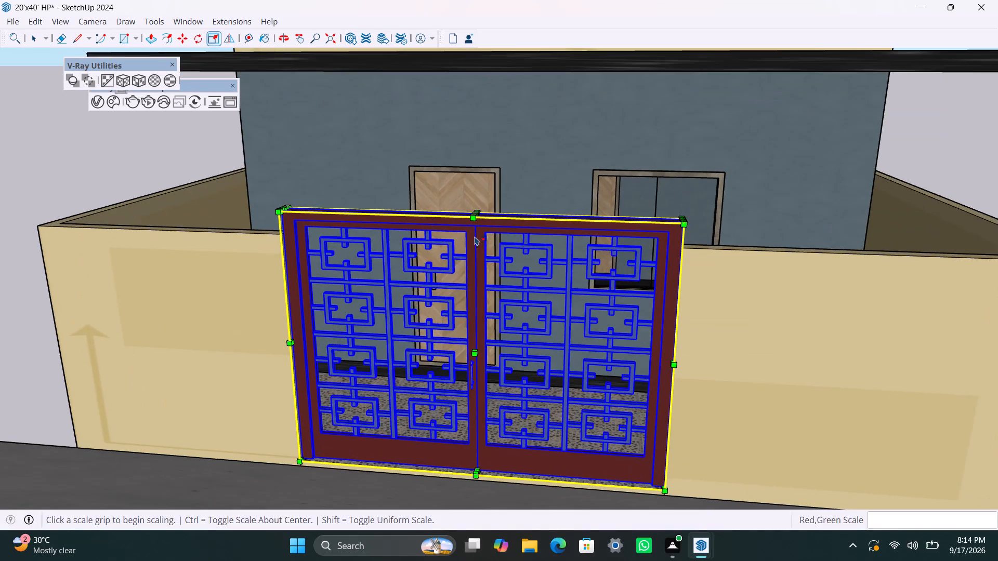
# Scale the gate's height down so its top is level with the top of the boundary wall.
pyautogui.moveTo(476, 246); pyautogui.dragTo(438, 372, button='middle')
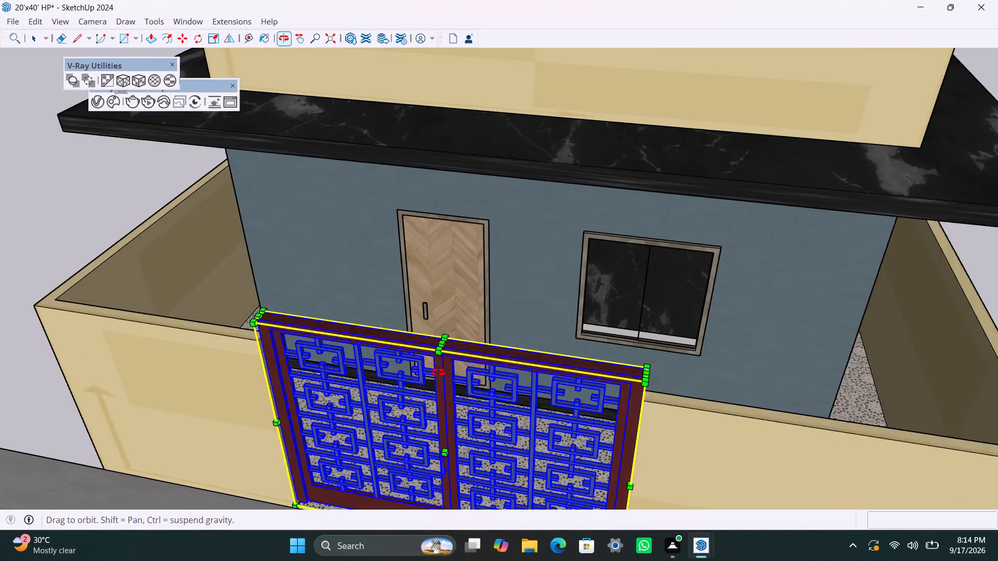
pyautogui.moveTo(438, 372); pyautogui.dragTo(438, 374, button='middle')
pyautogui.scroll(2, 438, 378)
pyautogui.moveTo(424, 396); pyautogui.dragTo(424, 404)
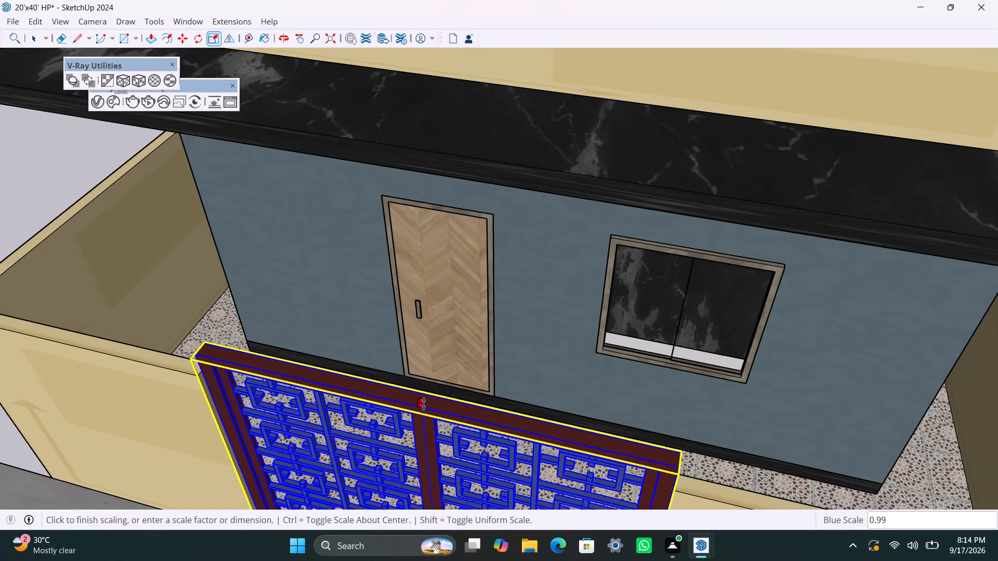
pyautogui.moveTo(424, 404); pyautogui.dragTo(427, 425)
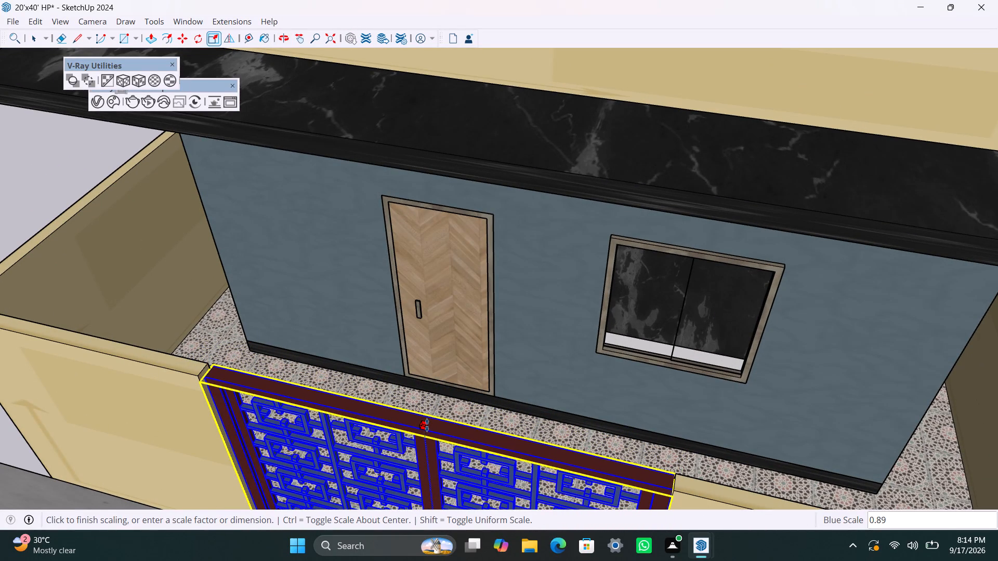
pyautogui.moveTo(427, 425); pyautogui.dragTo(689, 490)
pyautogui.scroll(-11, 414, 325)
pyautogui.press('space')
pyautogui.click(773, 349)
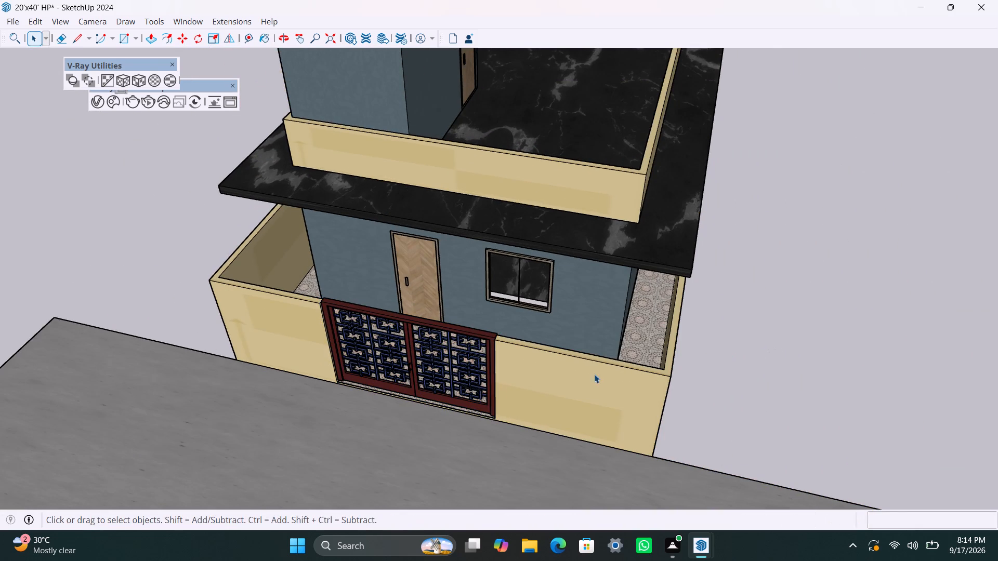
# Examine the gate's fit in the boundary wall opening and the overall front elevation from several angles.
pyautogui.scroll(1, 477, 403)
pyautogui.moveTo(451, 433); pyautogui.dragTo(510, 286, button='middle')
pyautogui.scroll(-4, 477, 350)
pyautogui.moveTo(459, 403); pyautogui.dragTo(474, 414, button='middle')
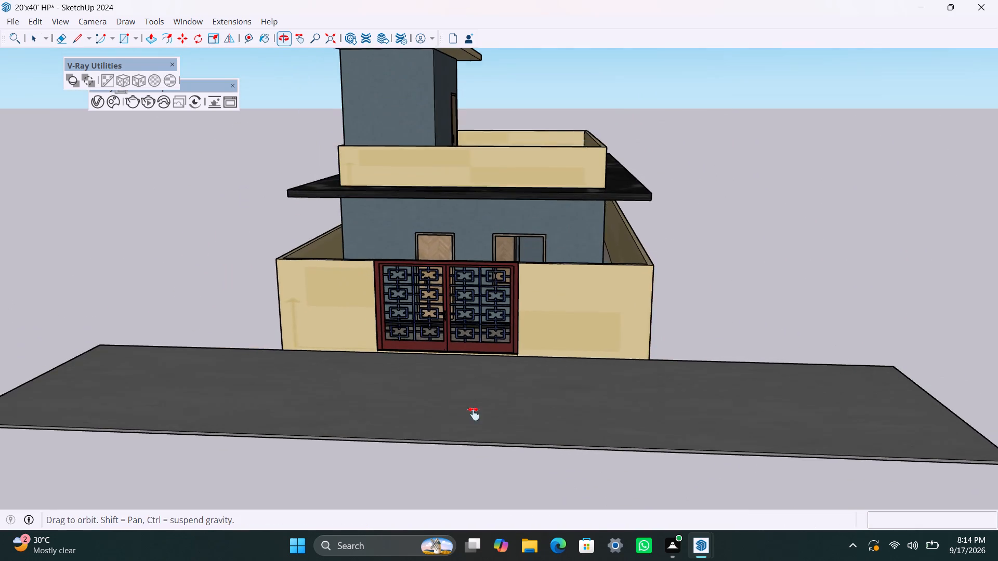
pyautogui.moveTo(474, 414); pyautogui.dragTo(502, 421, button='middle')
pyautogui.scroll(3, 464, 371)
pyautogui.middleClick(444, 391)
pyautogui.scroll(-3, 451, 366)
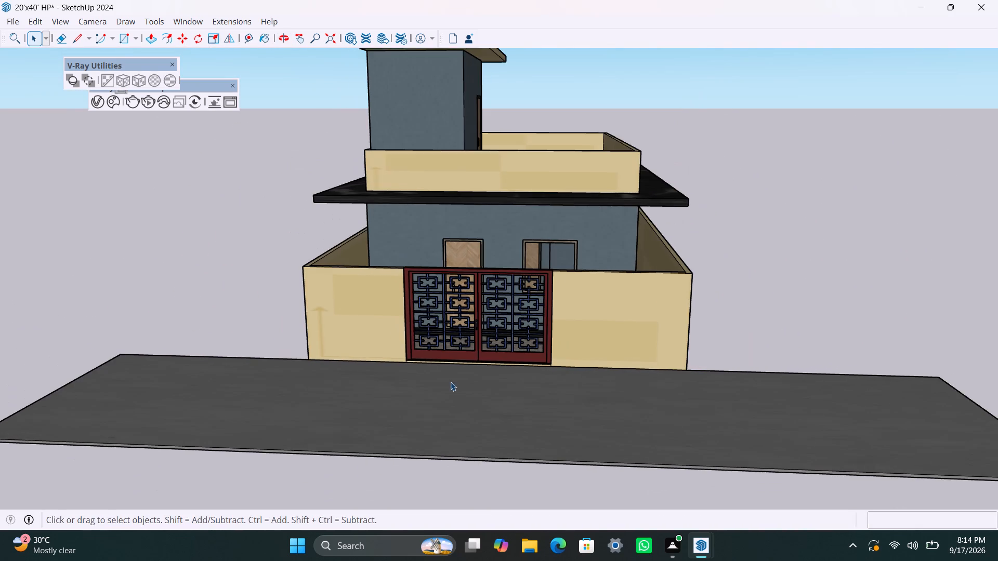
pyautogui.keyDown('shift'); pyautogui.moveTo(451, 390); pyautogui.dragTo(439, 436, button='middle'); pyautogui.keyUp('shift')
pyautogui.scroll(3, 493, 458)
pyautogui.moveTo(480, 370); pyautogui.dragTo(487, 330, button='middle')
pyautogui.scroll(-4, 487, 334)
pyautogui.keyDown('shift'); pyautogui.moveTo(490, 342); pyautogui.dragTo(474, 438, button='middle'); pyautogui.keyUp('shift')
pyautogui.scroll(3, 474, 438)
pyautogui.moveTo(474, 437); pyautogui.dragTo(495, 400, button='middle')
pyautogui.scroll(1, 490, 371)
pyautogui.scroll(-4, 490, 371)
pyautogui.keyDown('shift'); pyautogui.moveTo(490, 377); pyautogui.dragTo(451, 421, button='middle'); pyautogui.keyUp('shift')
pyautogui.moveTo(451, 423); pyautogui.dragTo(492, 431, button='middle')
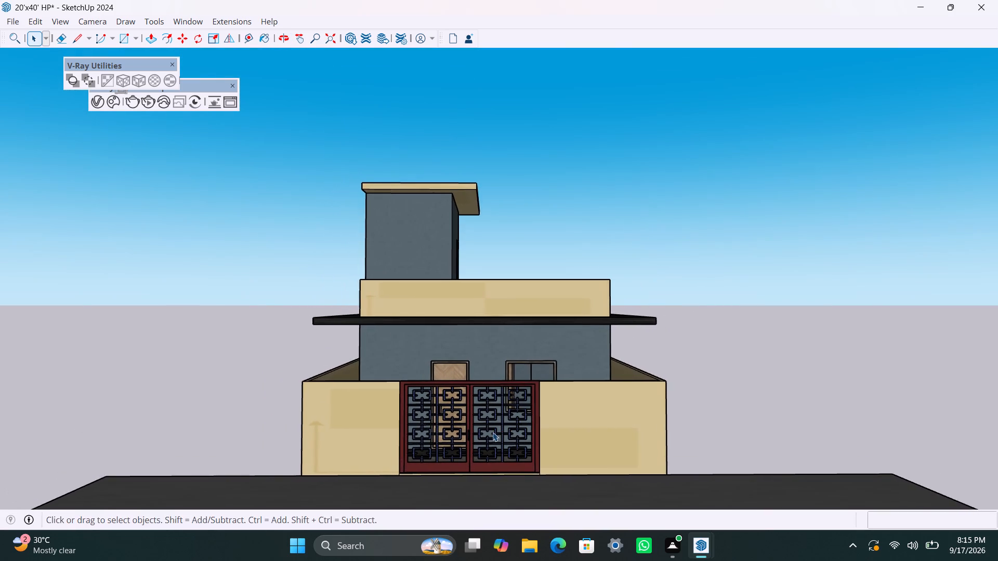
pyautogui.scroll(2, 493, 432)
pyautogui.keyDown('shift'); pyautogui.moveTo(488, 436); pyautogui.dragTo(489, 408, button='middle'); pyautogui.keyUp('shift')
pyautogui.scroll(2, 487, 415)
pyautogui.keyDown('shift'); pyautogui.moveTo(485, 417); pyautogui.dragTo(487, 418, button='middle'); pyautogui.keyUp('shift')
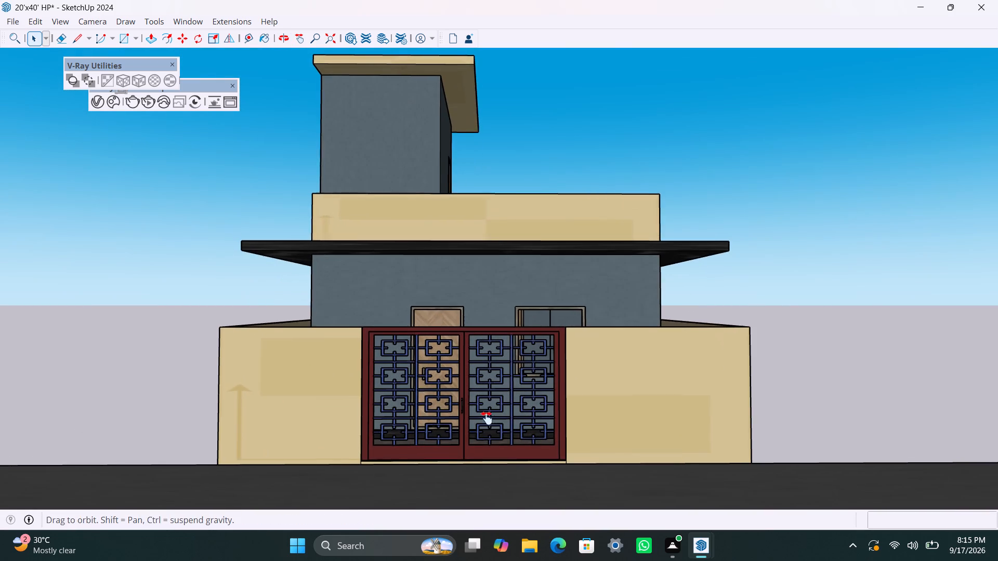
pyautogui.keyDown('shift'); pyautogui.moveTo(487, 418); pyautogui.dragTo(502, 435, button='middle'); pyautogui.keyUp('shift')
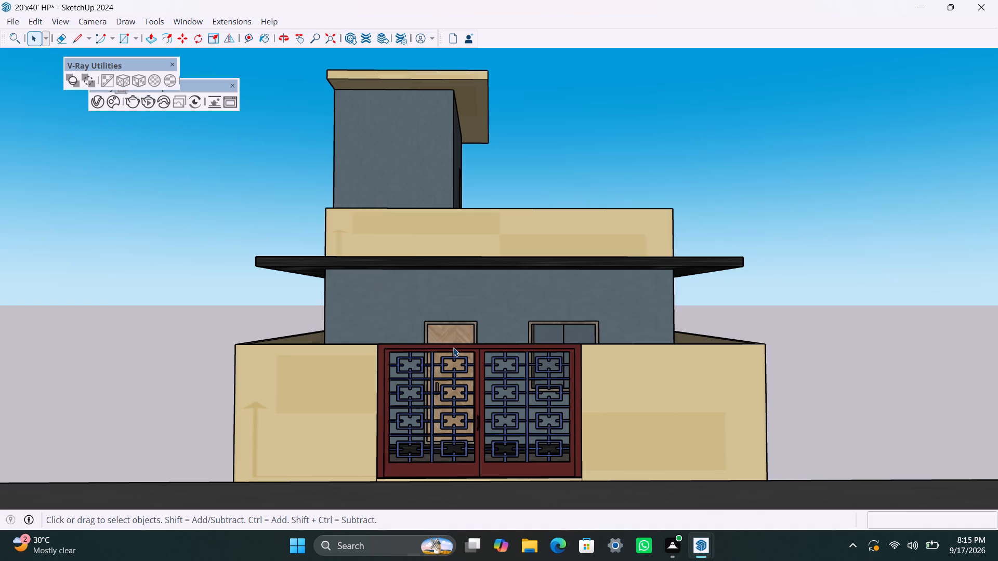
pyautogui.scroll(-3, 335, 225)
pyautogui.scroll(1, 377, 308)
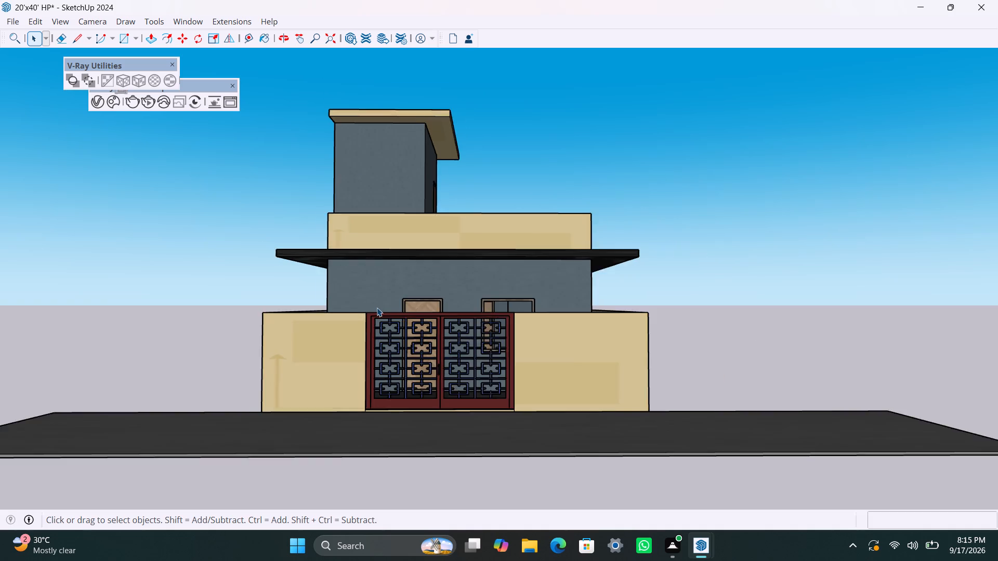
pyautogui.scroll(2, 377, 308)
pyautogui.scroll(-1, 416, 325)
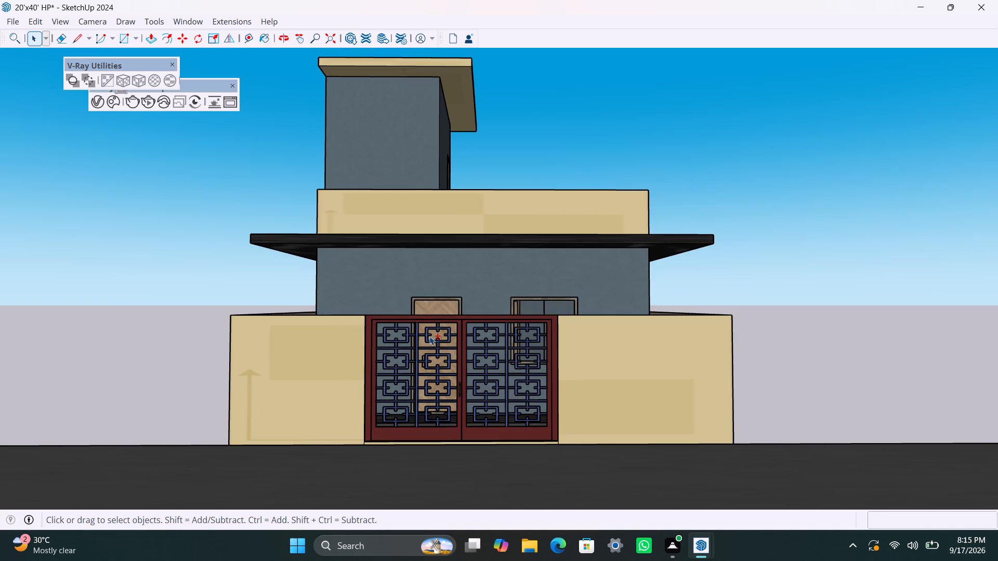
pyautogui.keyDown('shift'); pyautogui.moveTo(439, 340); pyautogui.dragTo(463, 364, button='middle'); pyautogui.keyUp('shift')
pyautogui.moveTo(464, 307); pyautogui.dragTo(454, 340, button='middle')
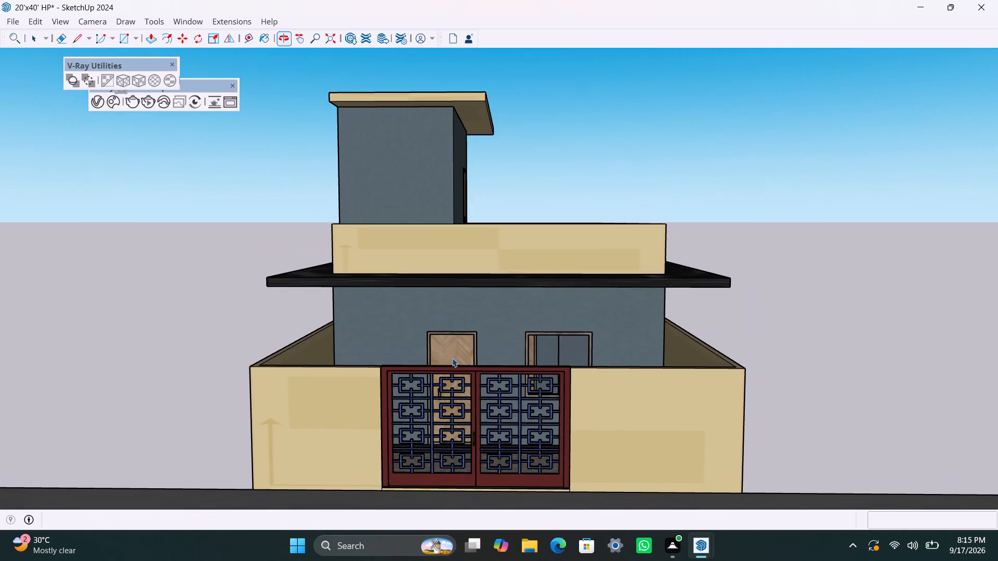
pyautogui.moveTo(537, 436); pyautogui.dragTo(550, 437, button='middle')
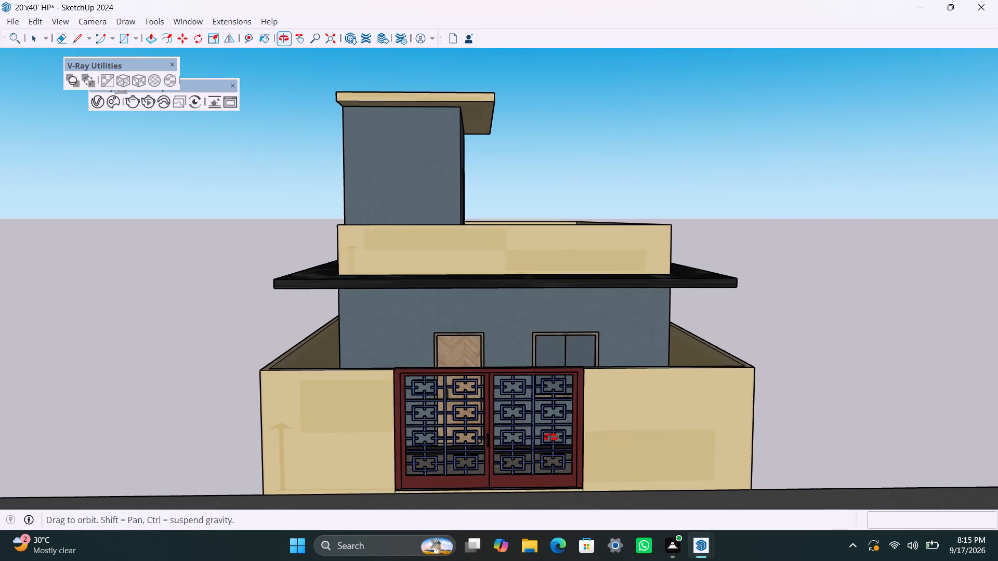
pyautogui.moveTo(550, 437); pyautogui.dragTo(542, 437, button='middle')
pyautogui.scroll(-1, 535, 424)
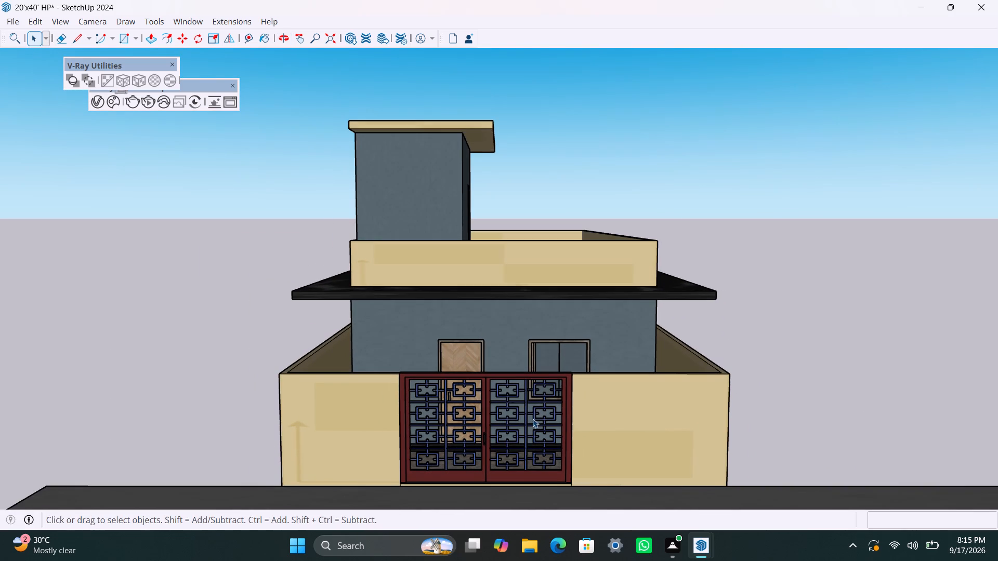
pyautogui.keyDown('shift'); pyautogui.moveTo(533, 419); pyautogui.dragTo(530, 395, button='middle'); pyautogui.keyUp('shift')
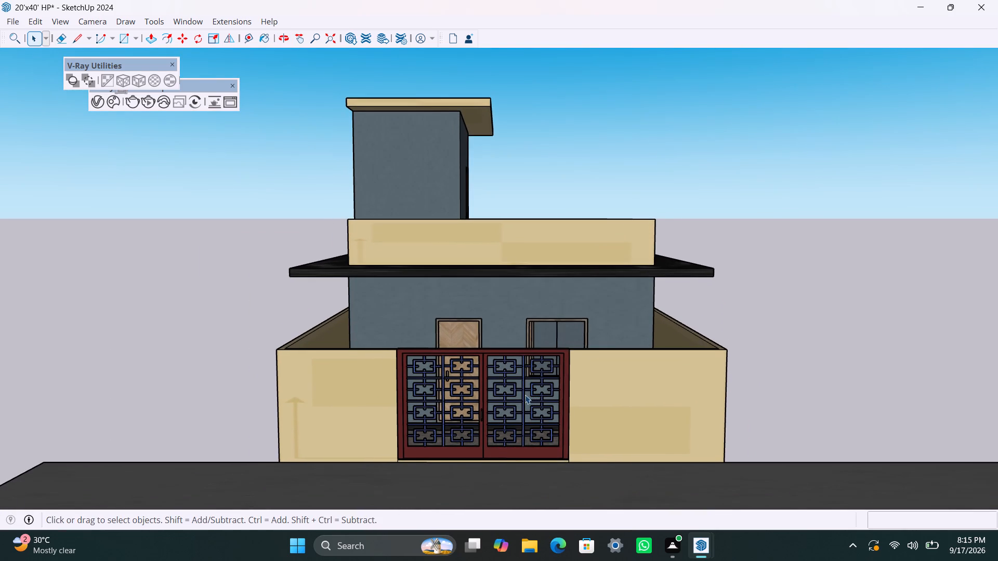
pyautogui.scroll(1, 525, 395)
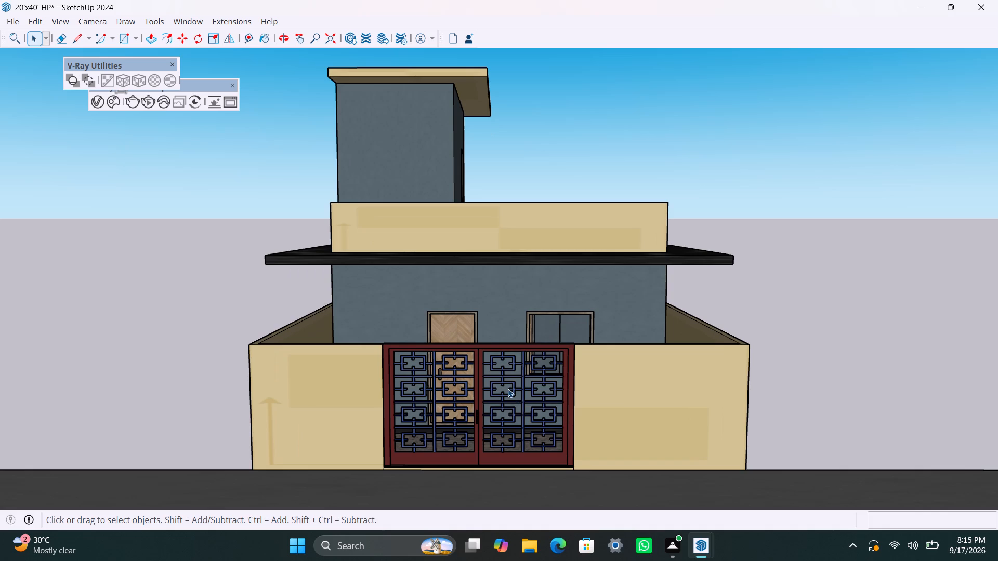
# Save the 20'x40' HP model.
pyautogui.hotkey('ctrl', 's')
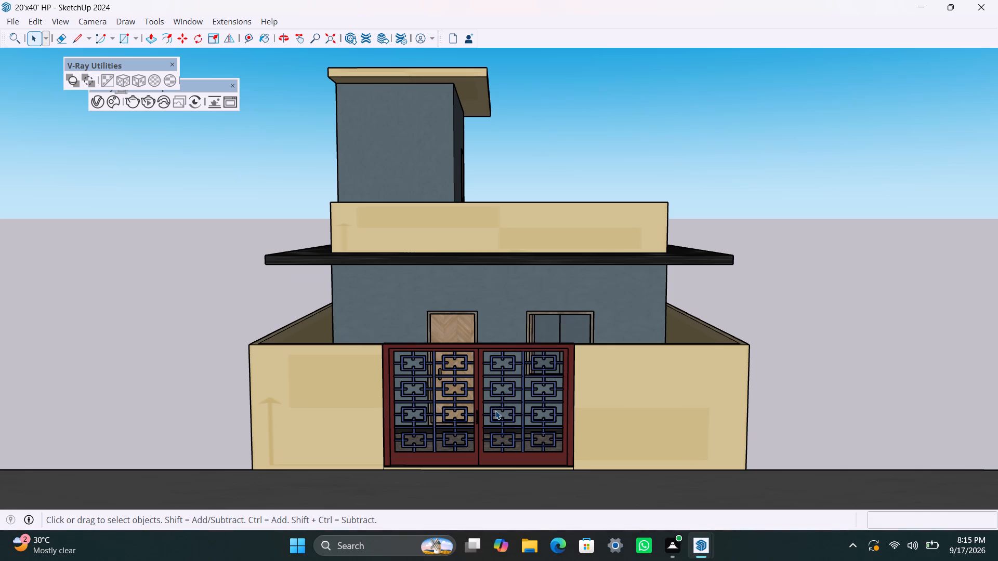
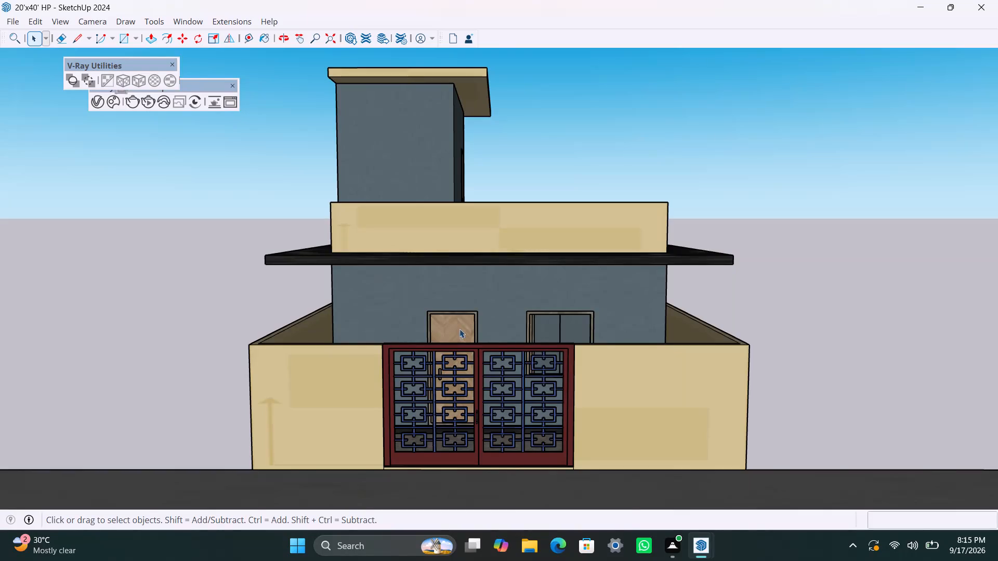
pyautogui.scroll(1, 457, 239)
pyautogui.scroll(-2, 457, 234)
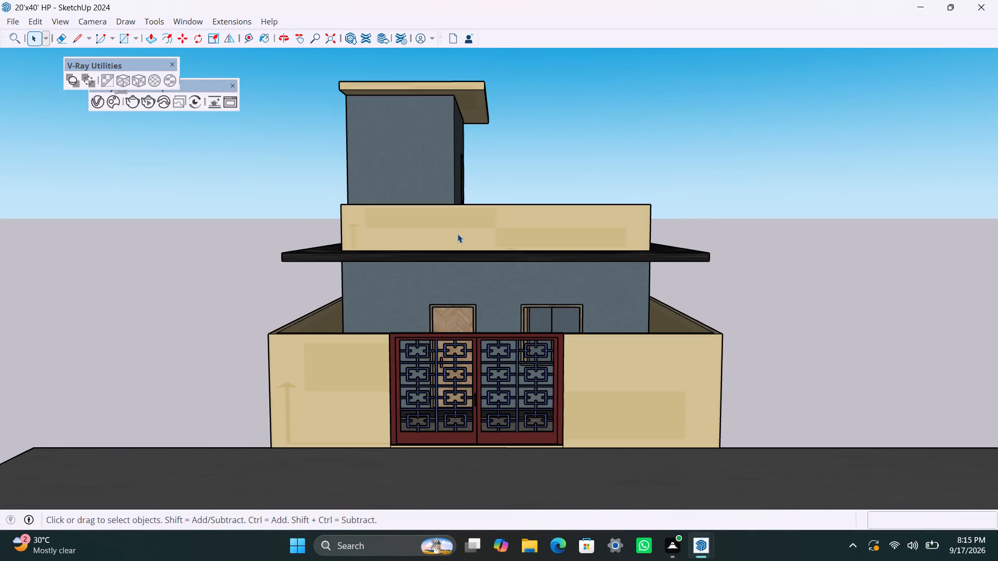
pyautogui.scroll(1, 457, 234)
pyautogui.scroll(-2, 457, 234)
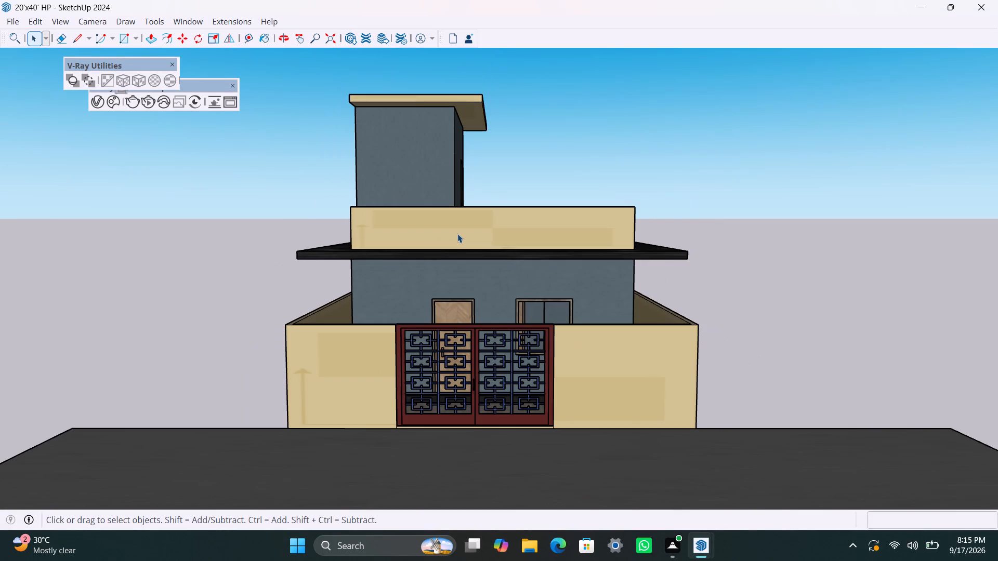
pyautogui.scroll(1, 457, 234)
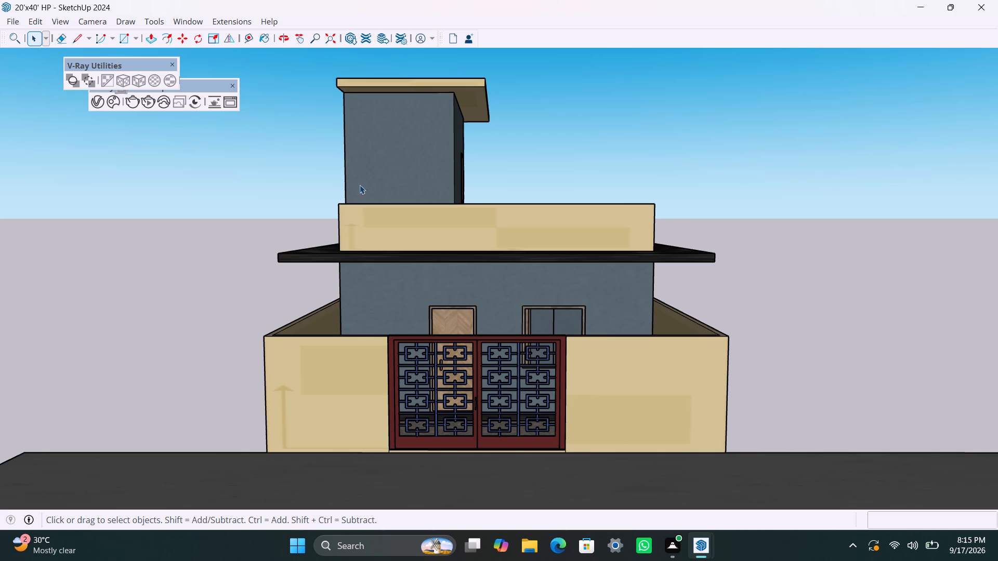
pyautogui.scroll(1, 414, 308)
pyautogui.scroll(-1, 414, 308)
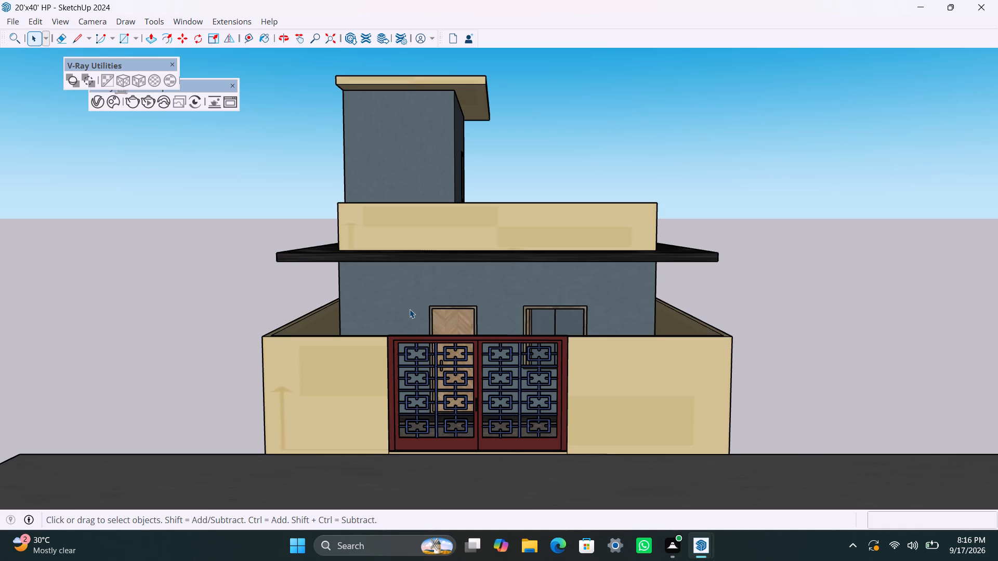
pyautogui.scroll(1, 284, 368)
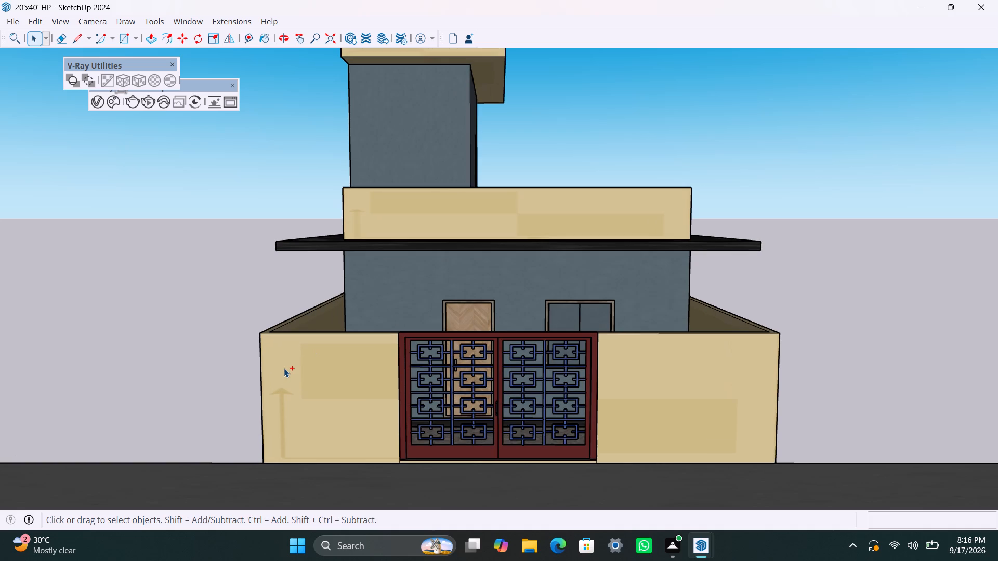
# Save the 20'x40' HP model with the gate fitted in the boundary wall.
pyautogui.hotkey('ctrl', 's')
pyautogui.scroll(-1, 285, 371)
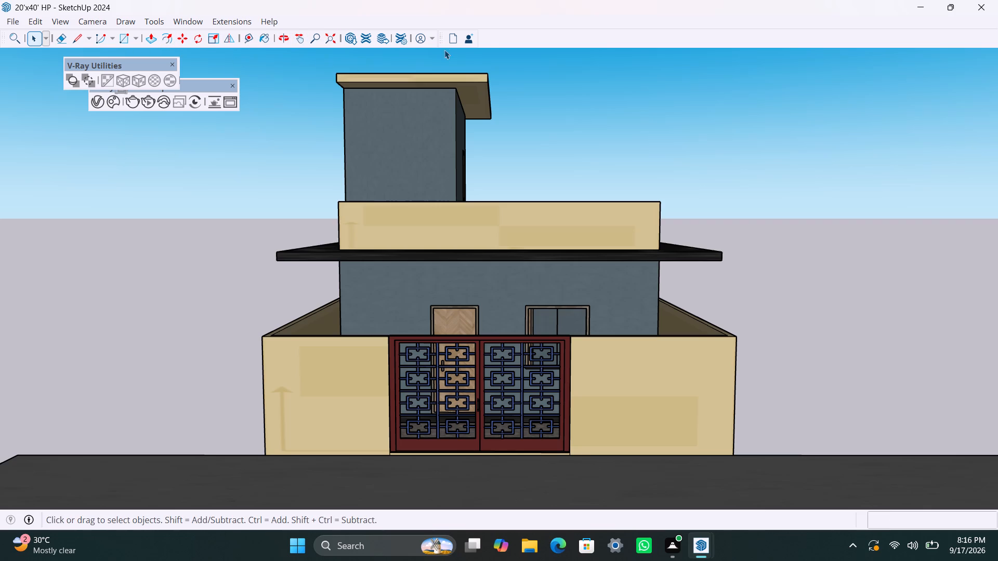
pyautogui.click(491, 36)
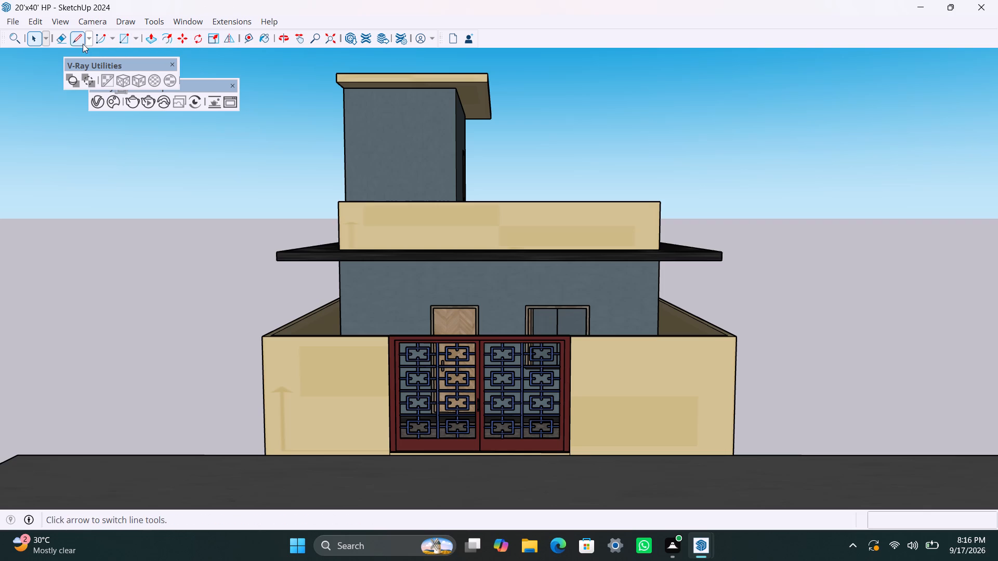
pyautogui.hotkey('ctrl', 's')
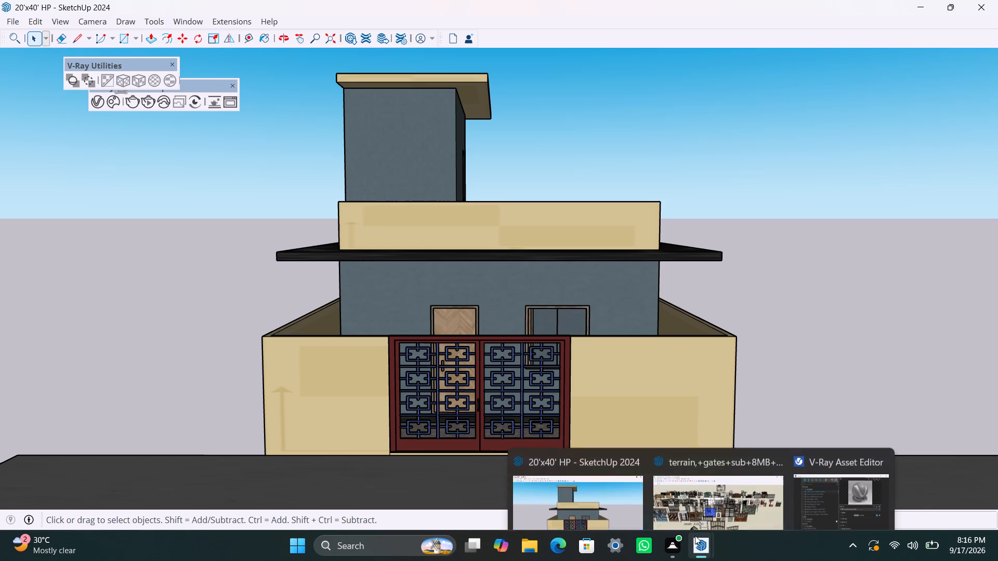
pyautogui.click(767, 432)
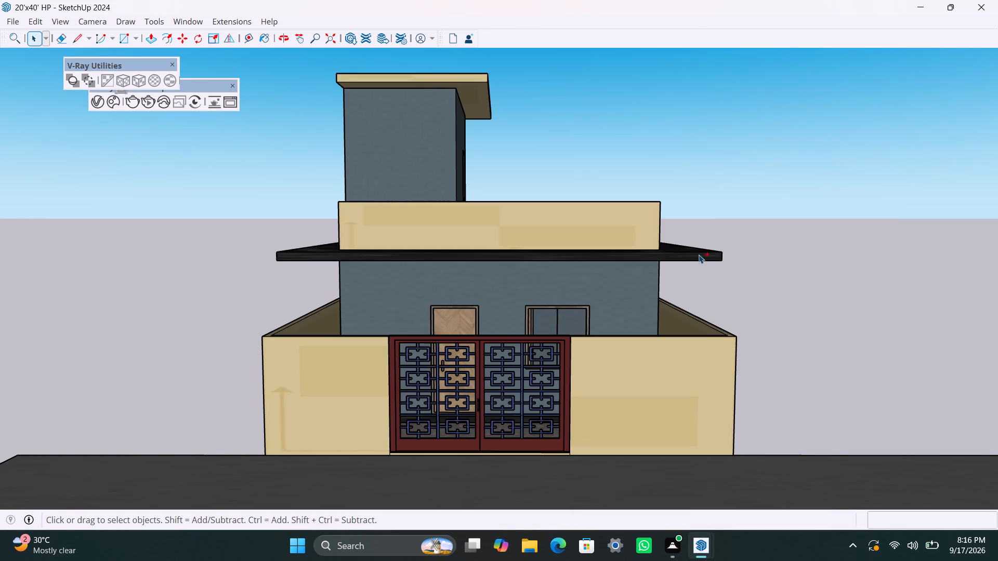
pyautogui.hotkey('ctrl', 's')
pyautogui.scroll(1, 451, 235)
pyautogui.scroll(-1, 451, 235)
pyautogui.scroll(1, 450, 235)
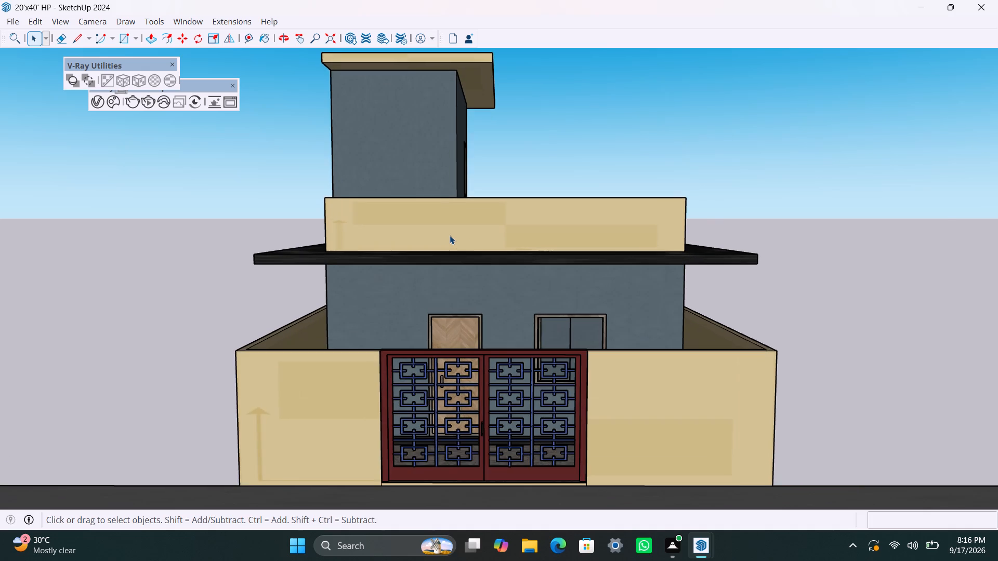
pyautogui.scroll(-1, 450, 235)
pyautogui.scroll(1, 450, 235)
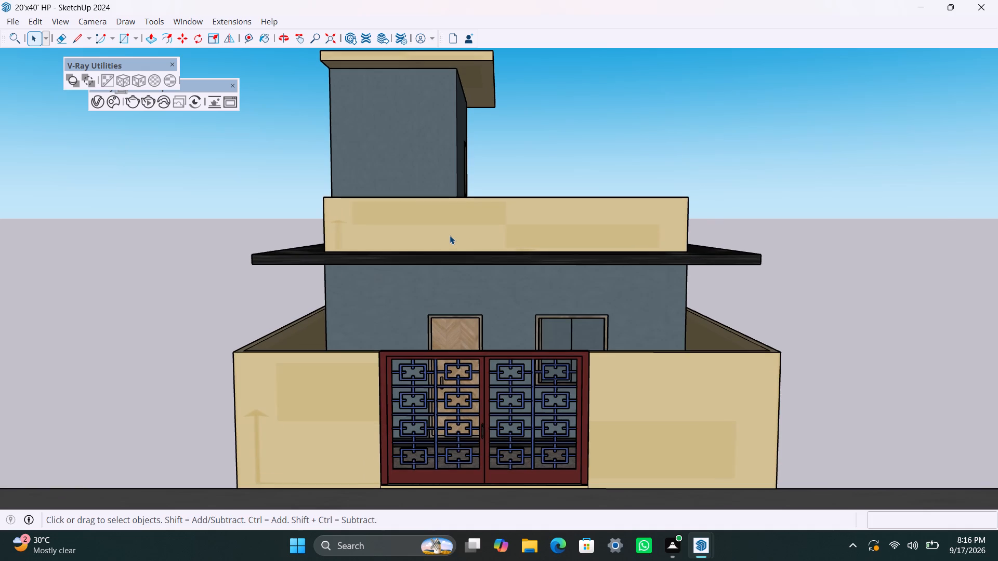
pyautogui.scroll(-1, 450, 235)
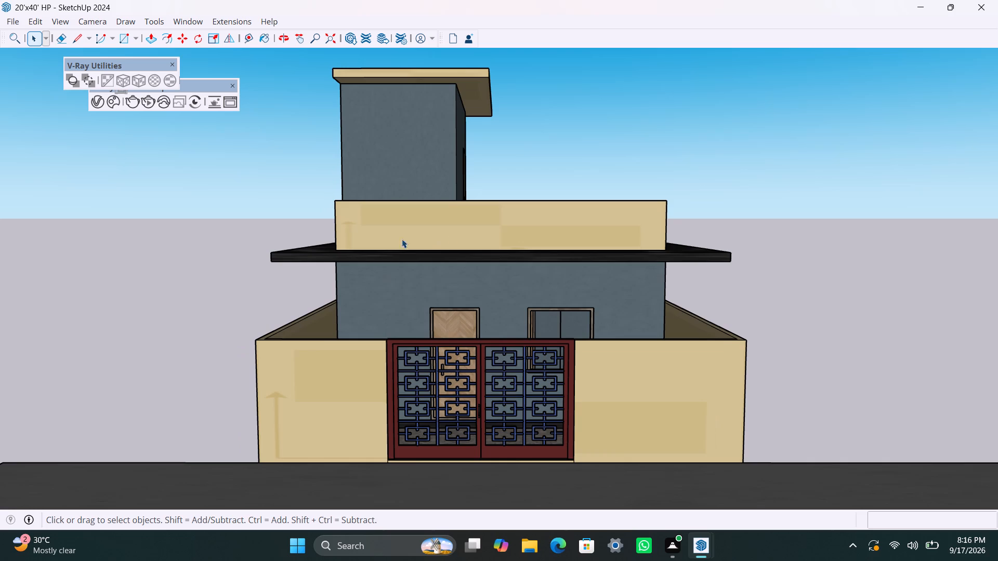
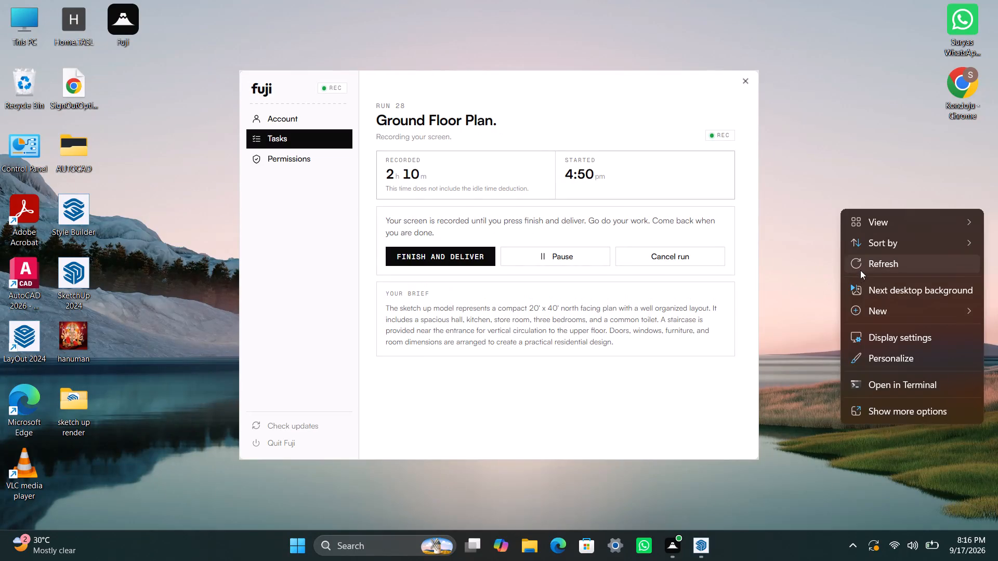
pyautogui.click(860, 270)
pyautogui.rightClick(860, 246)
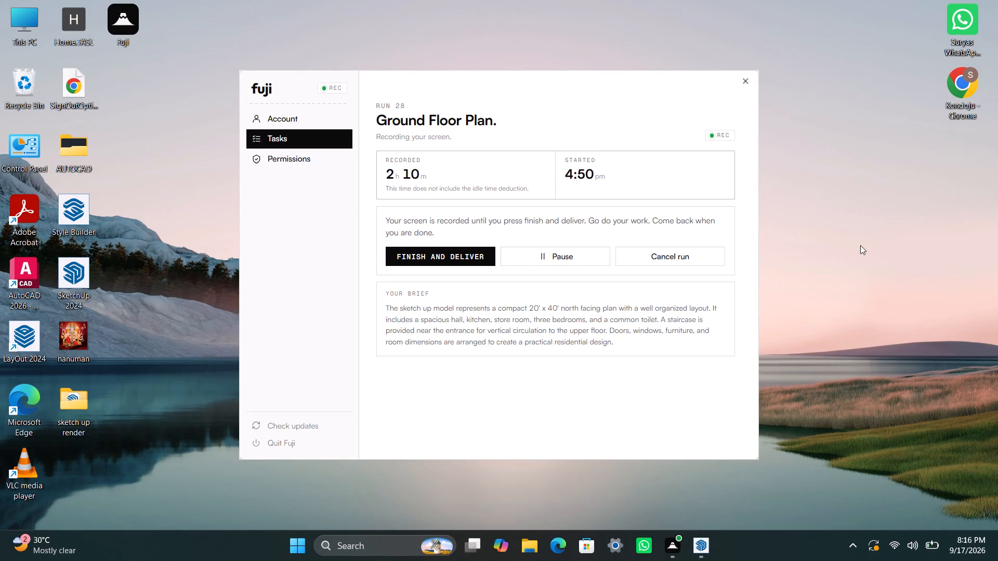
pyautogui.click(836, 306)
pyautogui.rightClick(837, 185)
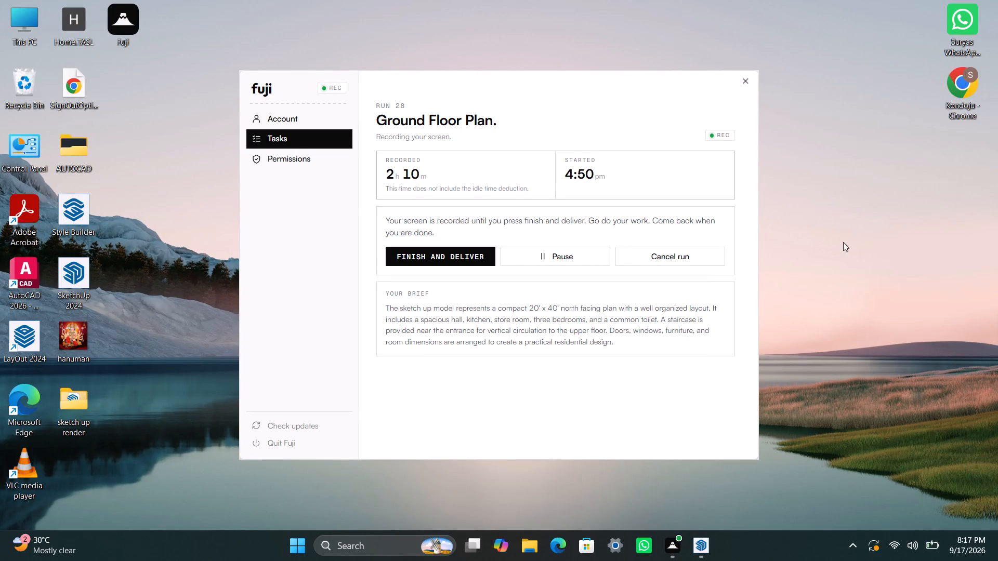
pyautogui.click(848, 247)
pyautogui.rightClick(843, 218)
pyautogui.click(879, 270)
# Switch back to SketchUp, minimize the Chaos Cosmos Browser and V-Ray Asset Editor, and save the 20'x40' HP model.
pyautogui.click(705, 548)
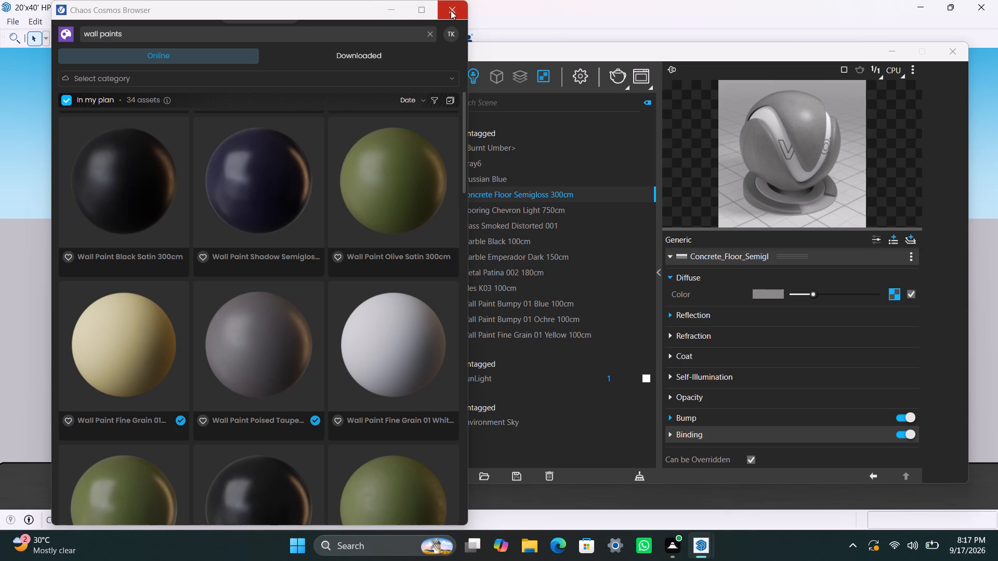
pyautogui.click(389, 11)
pyautogui.click(889, 55)
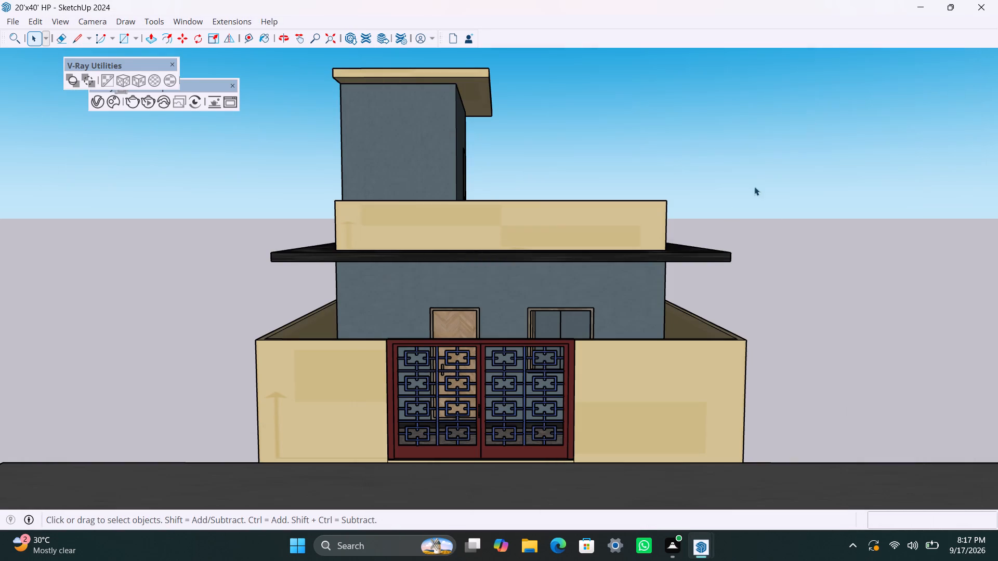
pyautogui.hotkey('ctrl', 's')
pyautogui.scroll(-1, 478, 291)
pyautogui.scroll(1, 478, 290)
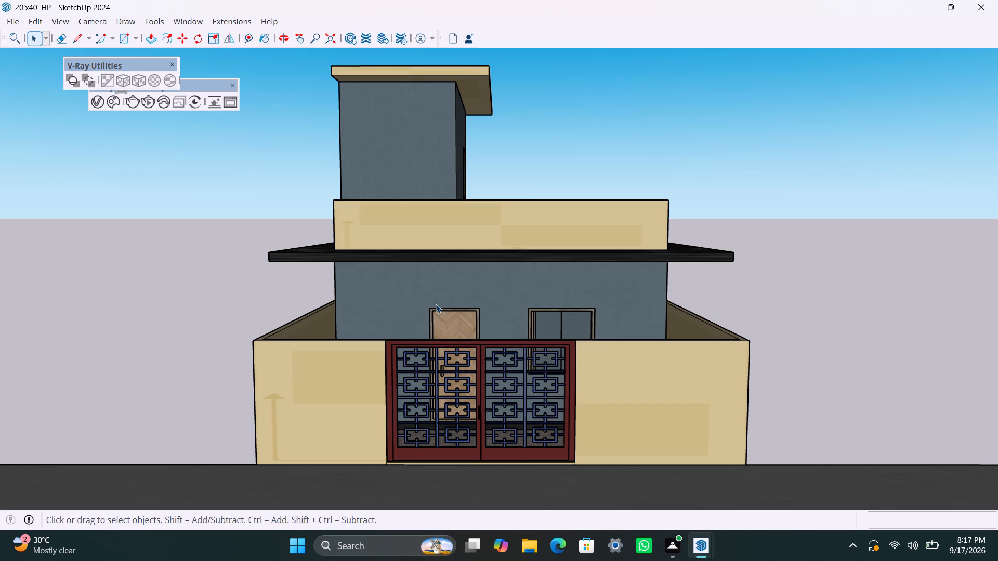
pyautogui.hotkey('ctrl', 's')
# Frame a low, straight-on front view of the house with the gate centred, and save the model.
pyautogui.moveTo(461, 396); pyautogui.dragTo(451, 381, button='middle')
pyautogui.scroll(-1, 498, 377)
pyautogui.moveTo(480, 389); pyautogui.dragTo(492, 395, button='middle')
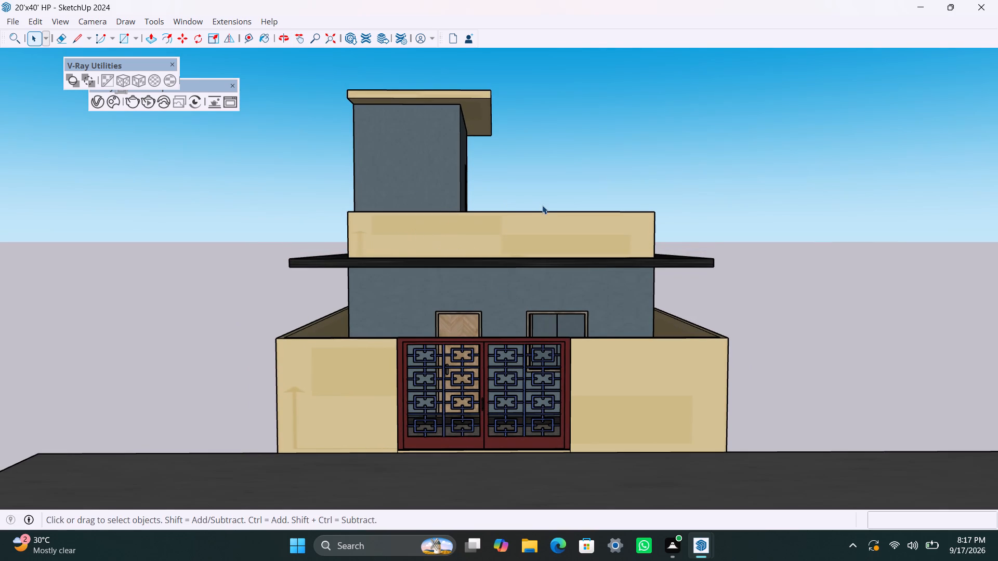
pyautogui.scroll(1, 484, 301)
pyautogui.moveTo(500, 322); pyautogui.dragTo(503, 325, button='middle')
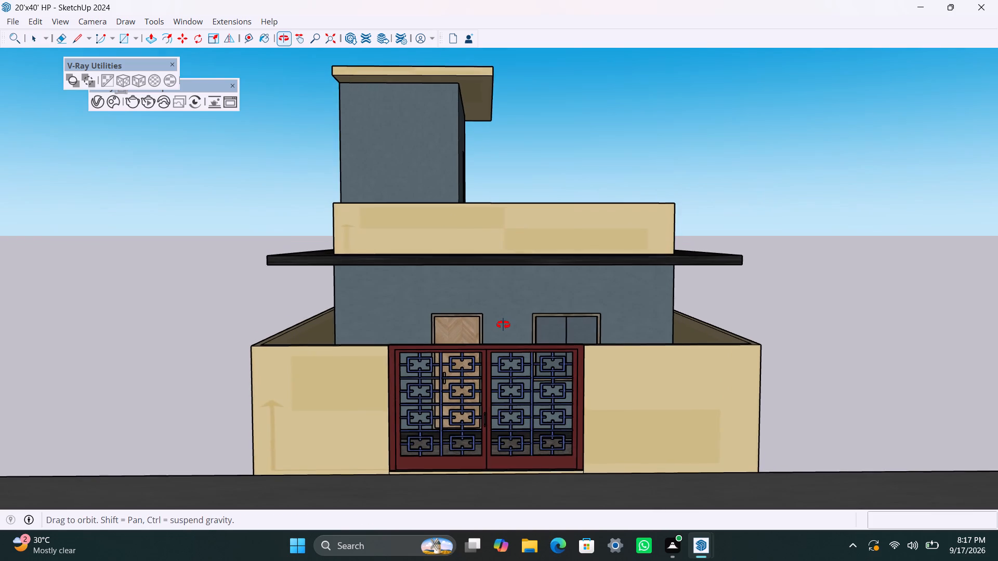
pyautogui.moveTo(503, 325); pyautogui.dragTo(500, 315, button='middle')
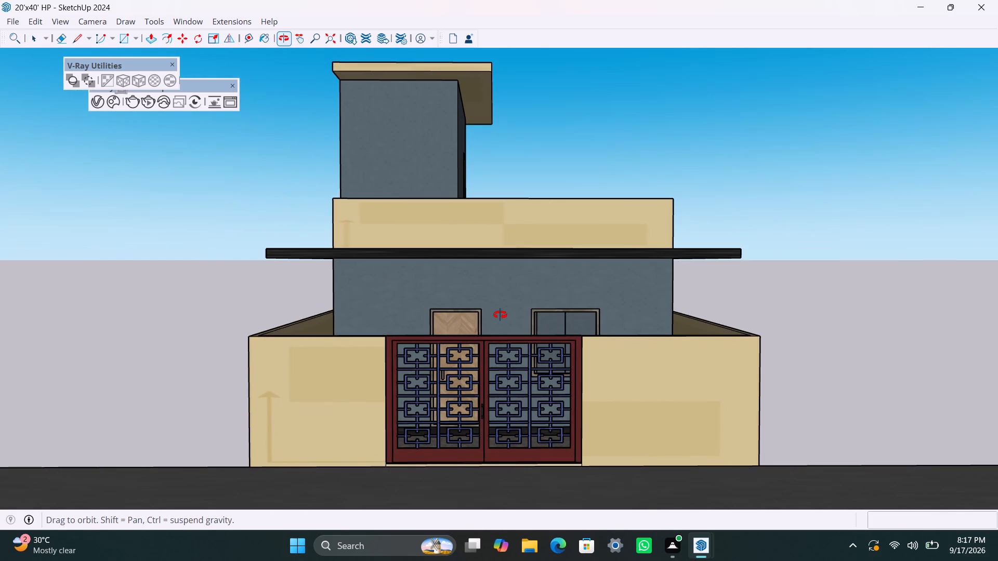
pyautogui.moveTo(500, 315); pyautogui.dragTo(500, 314, button='middle')
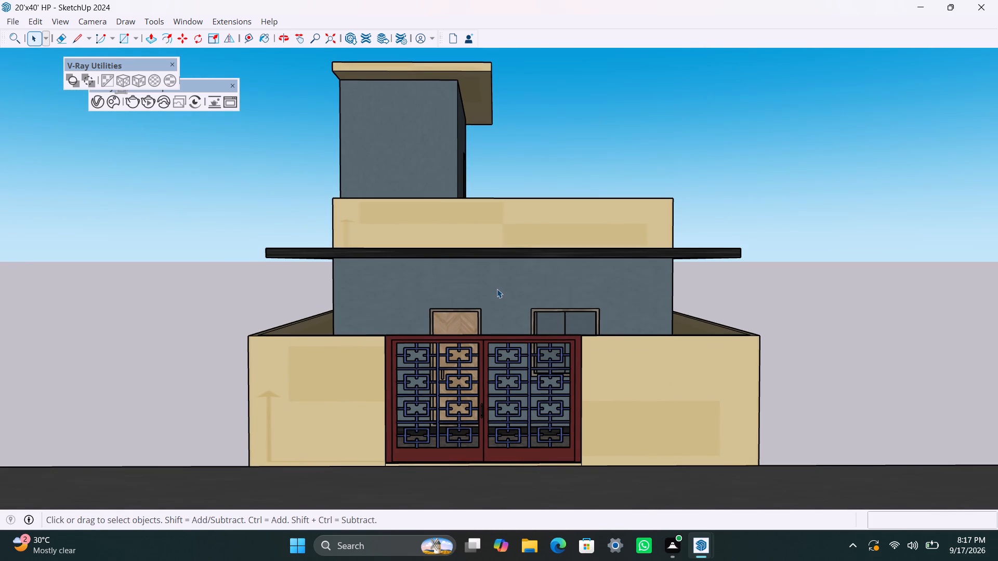
pyautogui.hotkey('ctrl', 's')
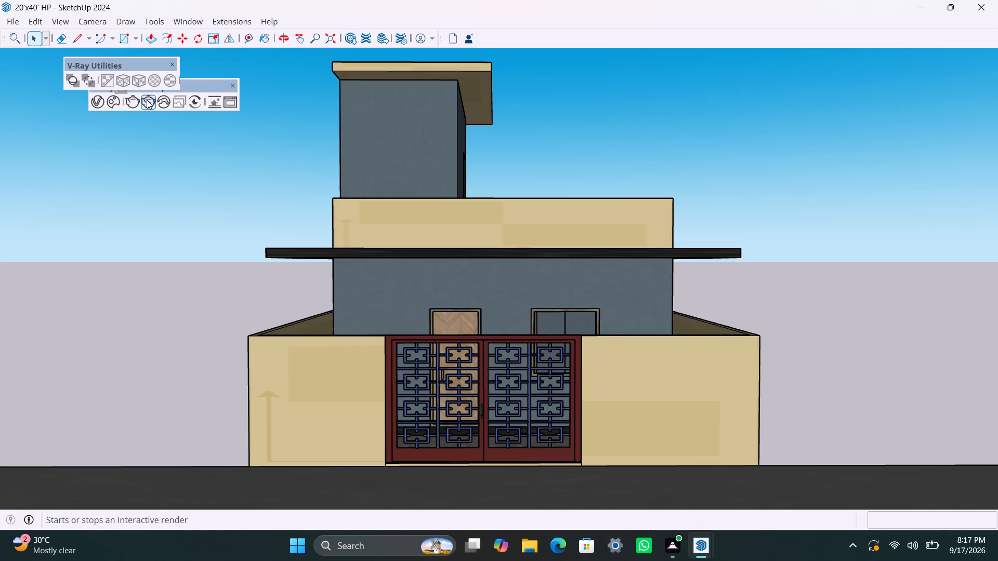
# Open the render settings in the V-Ray Asset Editor.
pyautogui.click(102, 103)
pyautogui.click(538, 74)
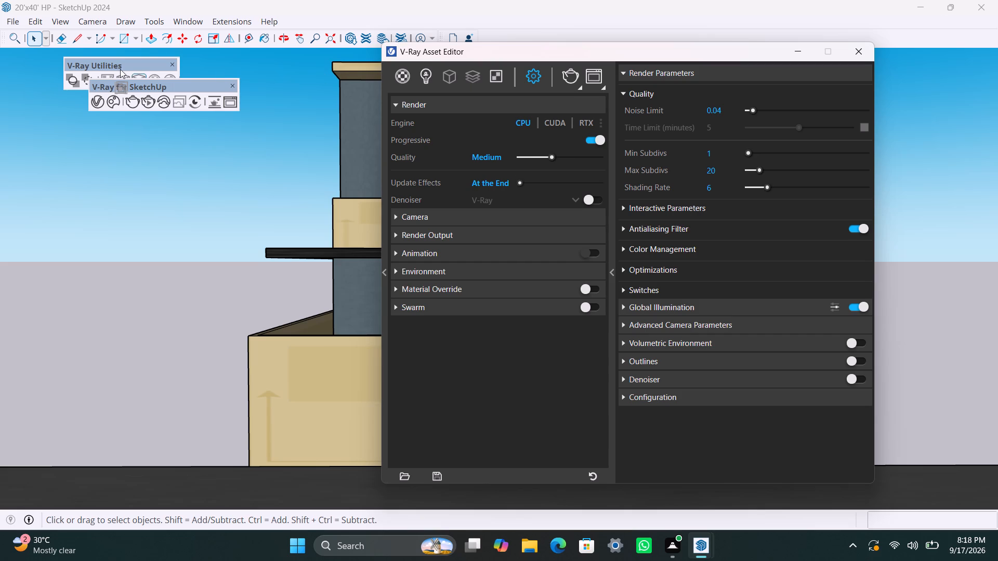
# Make the V-Ray Lights tools available and place a Dome Light outside the house, beside the front boundary wall.
pyautogui.rightClick(505, 42)
pyautogui.rightClick(516, 32)
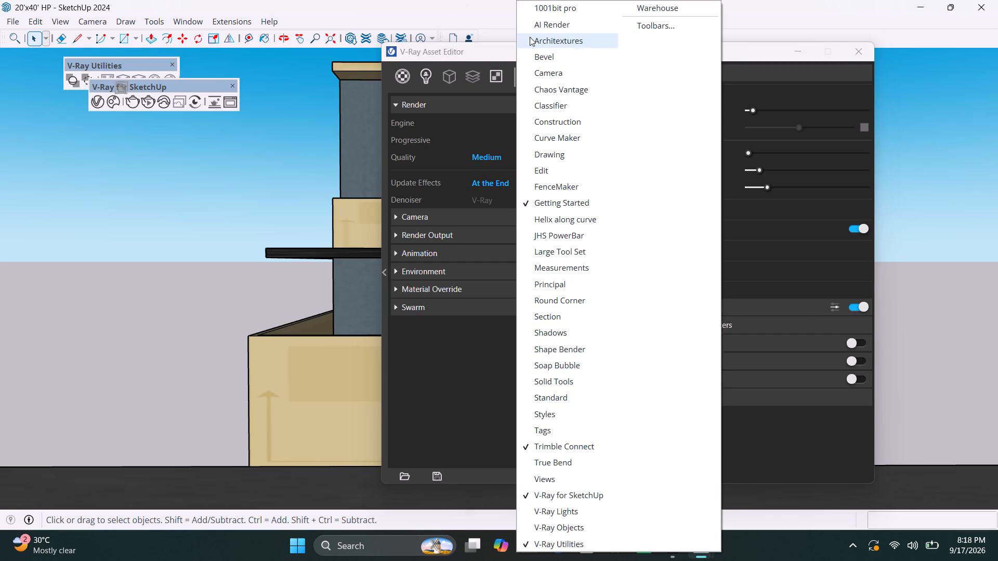
pyautogui.click(574, 512)
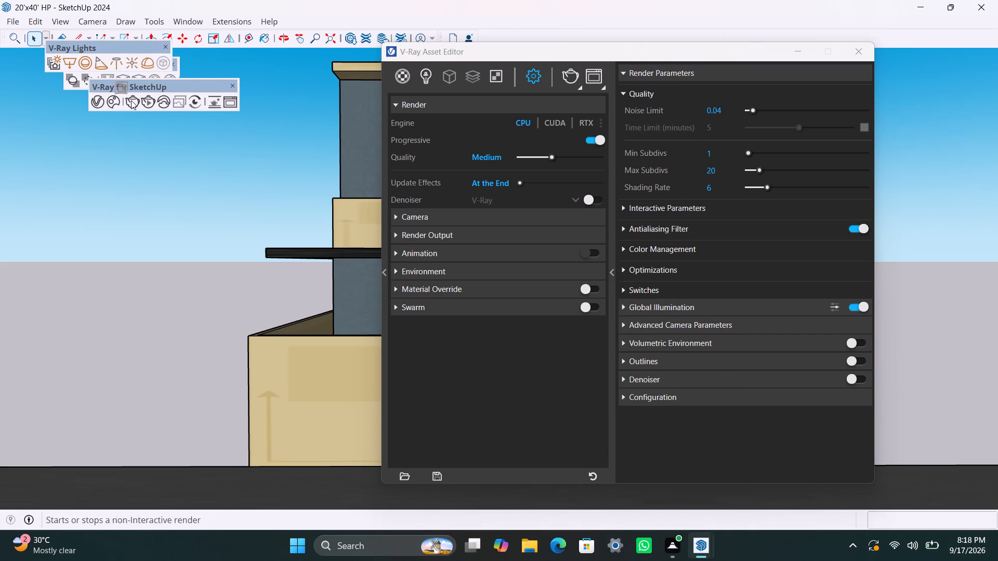
pyautogui.moveTo(151, 62); pyautogui.dragTo(124, 143)
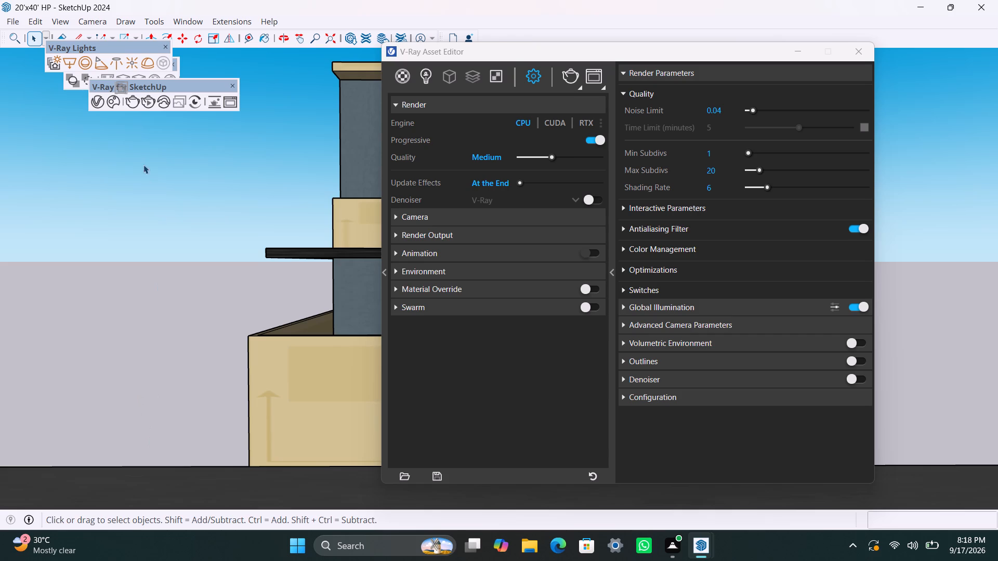
pyautogui.click(149, 69)
pyautogui.click(161, 435)
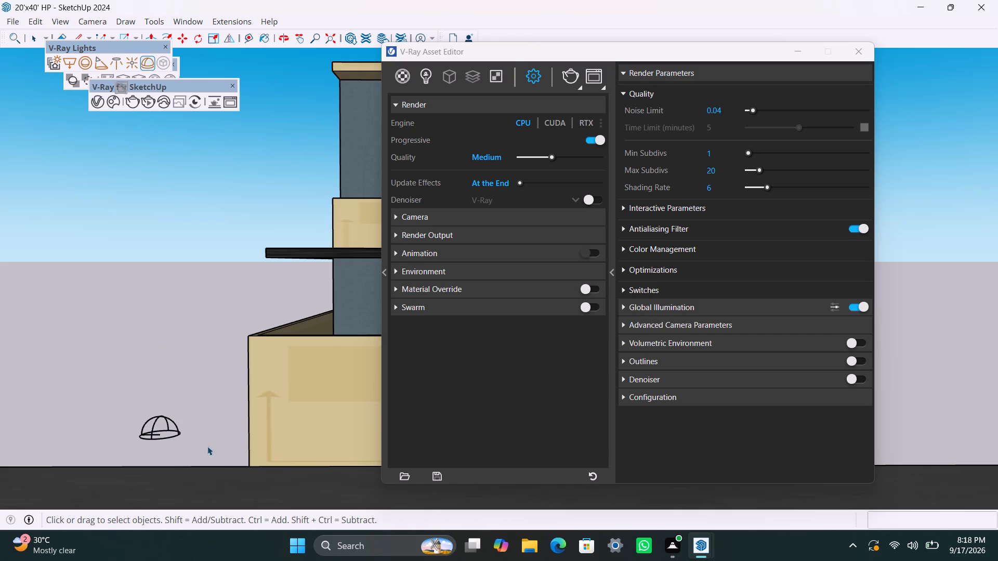
# Set the Dome Light intensity to 10 and the SunLight intensity to 0.5.
pyautogui.scroll(1, 166, 437)
pyautogui.click(162, 436)
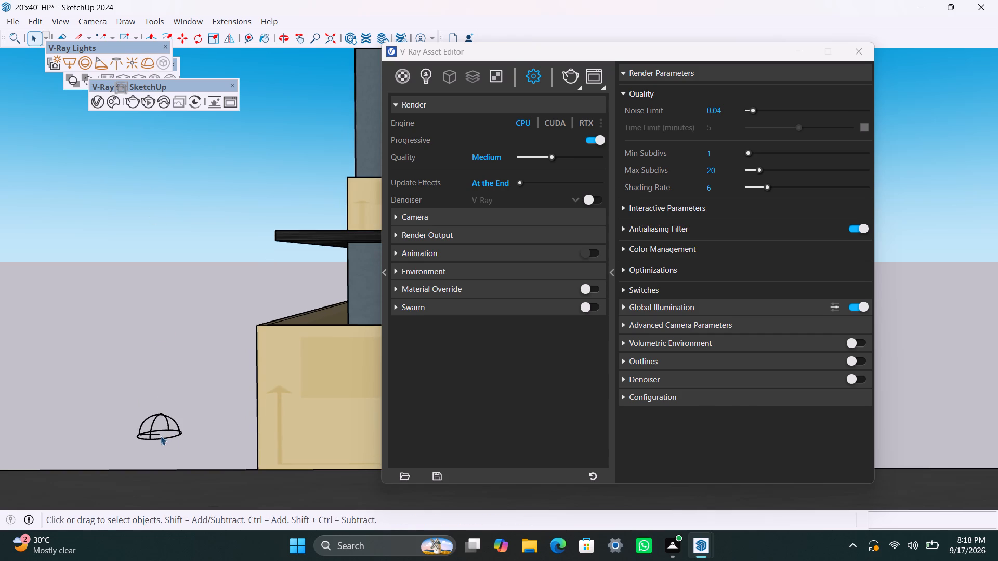
pyautogui.click(154, 432)
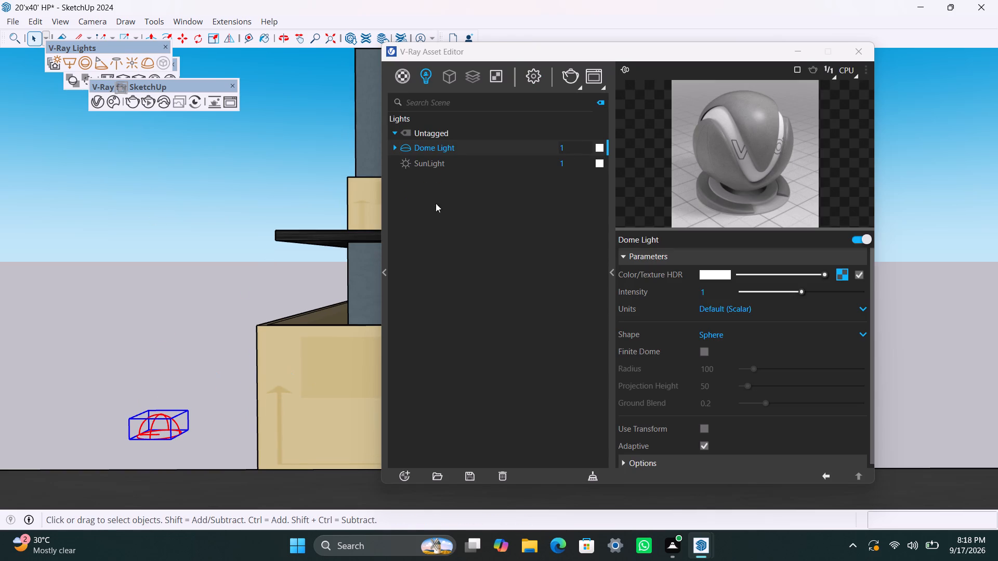
pyautogui.click(530, 74)
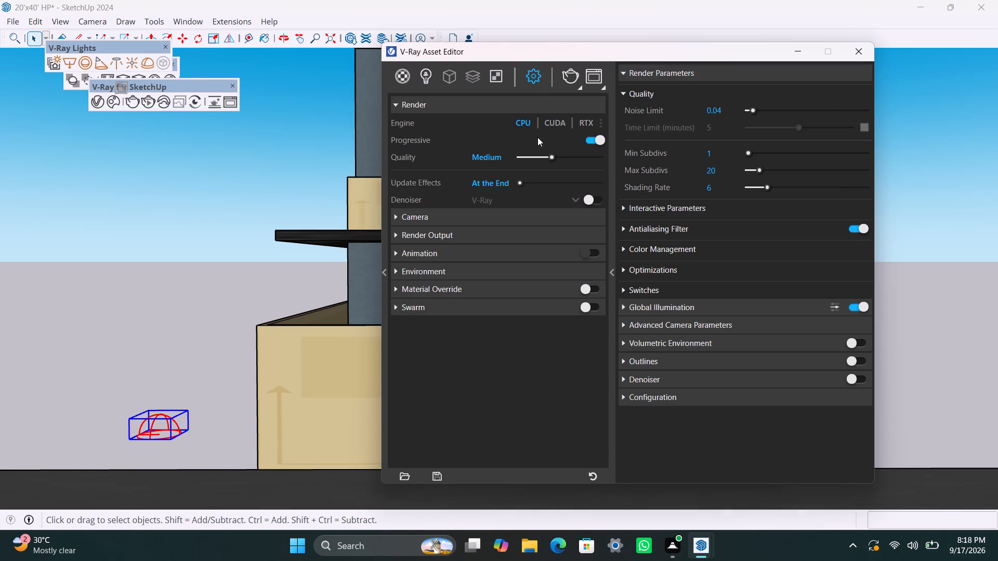
pyautogui.moveTo(423, 73); pyautogui.dragTo(423, 78)
pyautogui.moveTo(576, 144); pyautogui.dragTo(524, 149)
pyautogui.write('10')
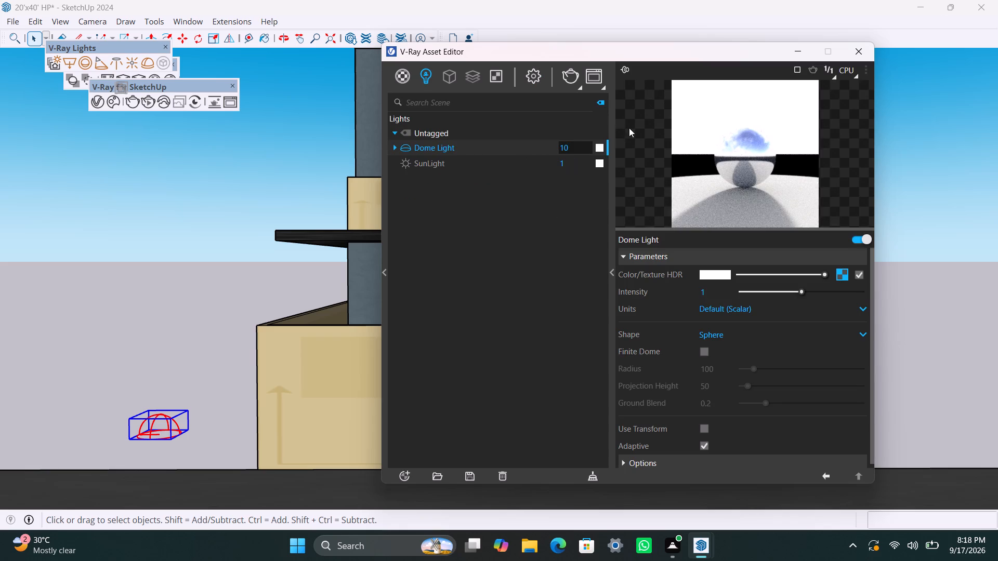
pyautogui.moveTo(566, 164); pyautogui.dragTo(531, 169)
pyautogui.write('0.5')
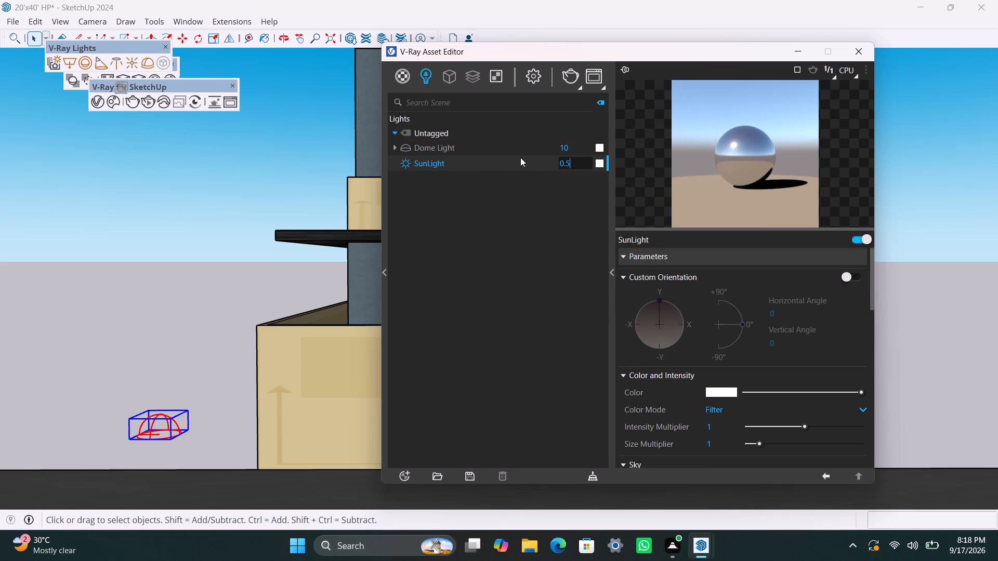
# Replace the Dome Light's HDR texture with charolettenbrunn_park_2k.exr from the SKETCH UP folder's Materials subfolder.
pyautogui.click(520, 144)
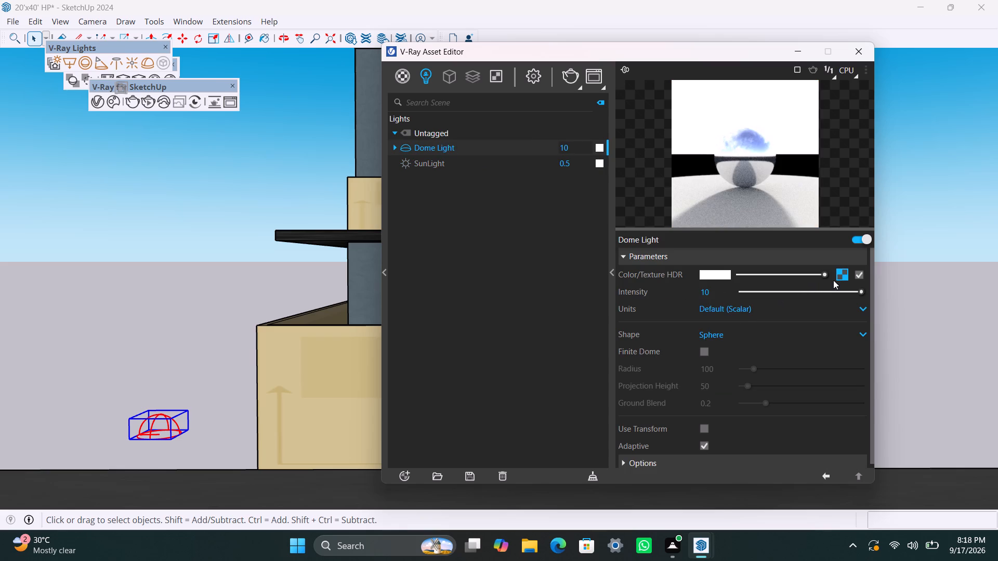
pyautogui.click(839, 276)
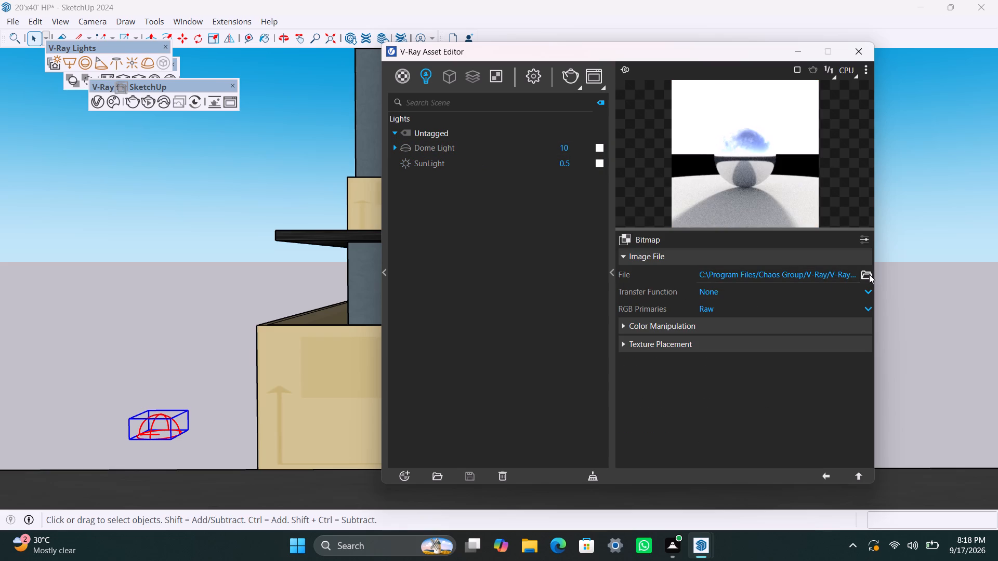
pyautogui.click(869, 274)
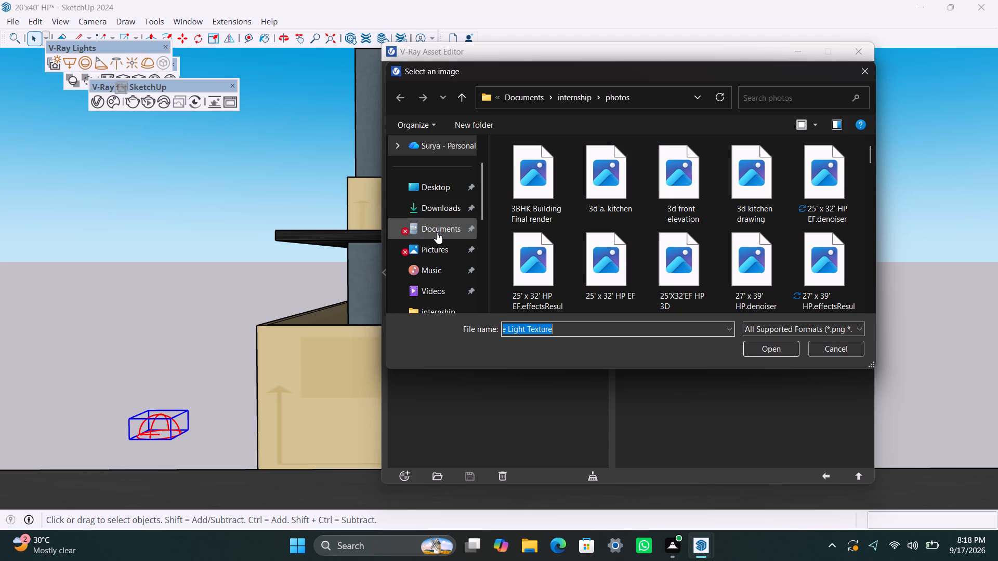
pyautogui.doubleClick(437, 232)
pyautogui.doubleClick(547, 232)
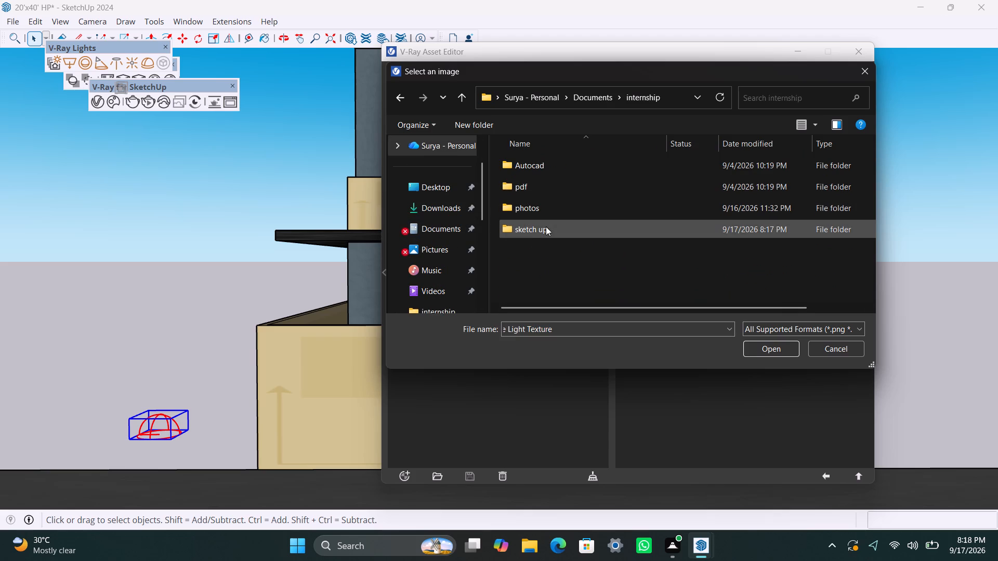
pyautogui.click(439, 207)
pyautogui.doubleClick(439, 224)
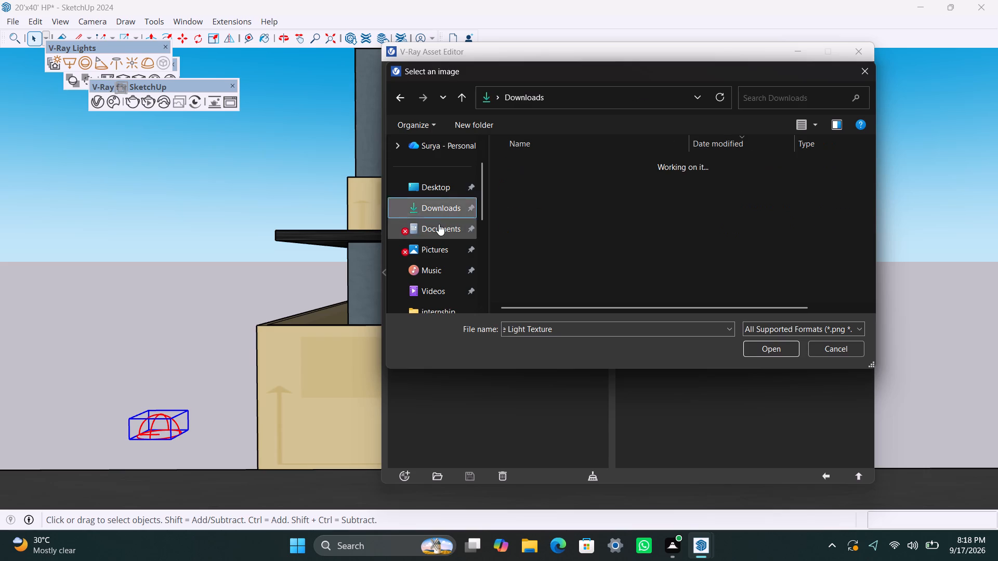
pyautogui.scroll(-2, 543, 257)
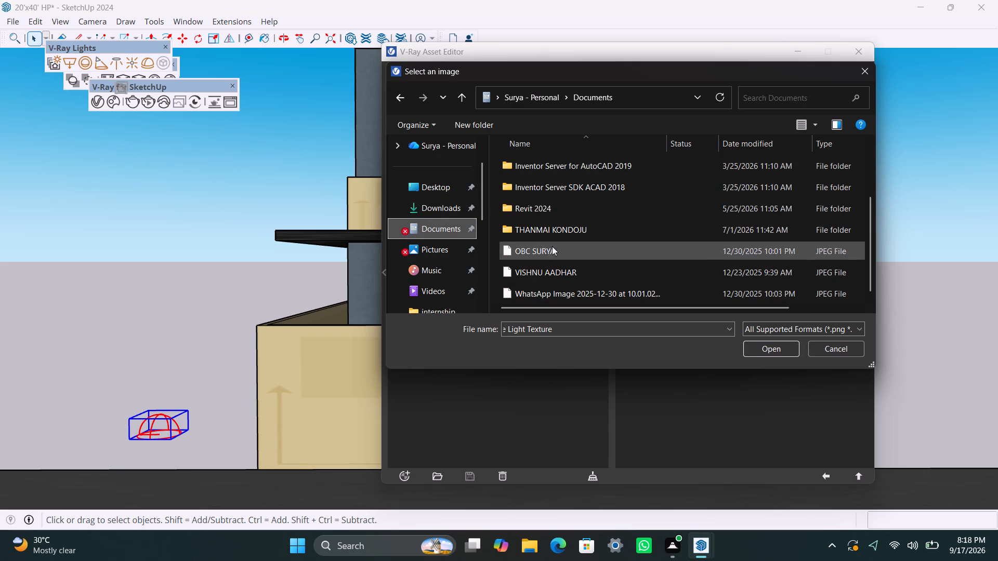
pyautogui.doubleClick(548, 229)
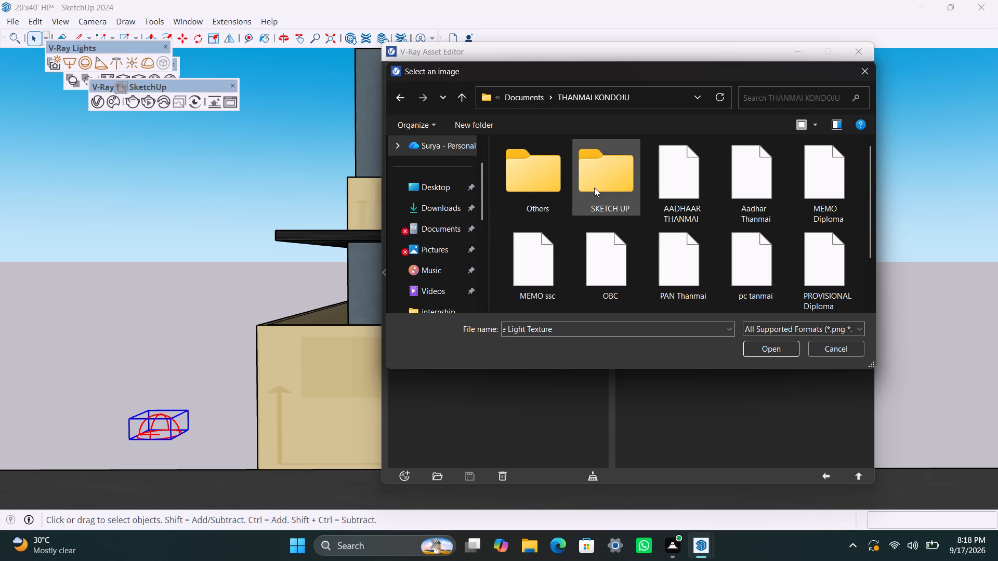
pyautogui.doubleClick(594, 188)
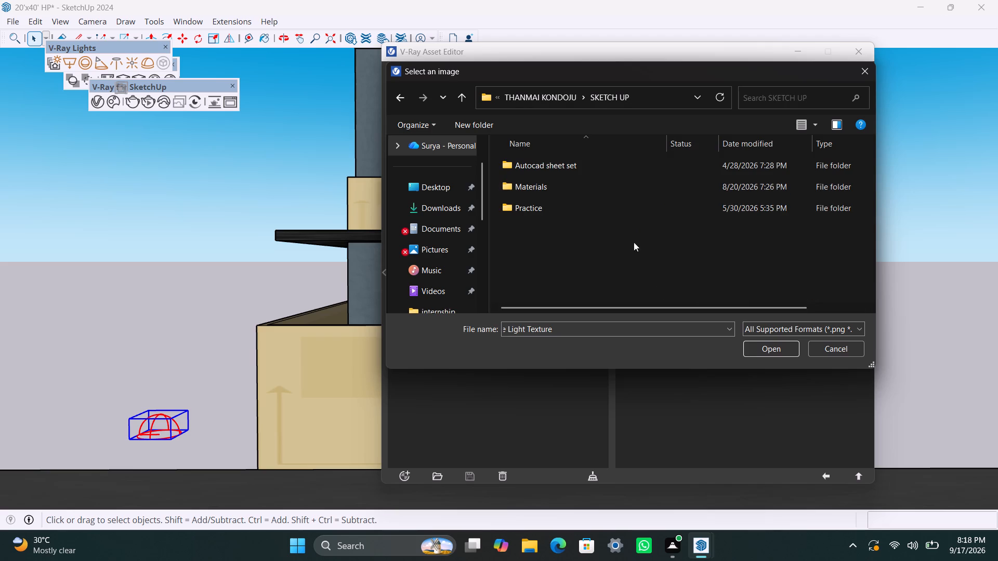
pyautogui.doubleClick(548, 191)
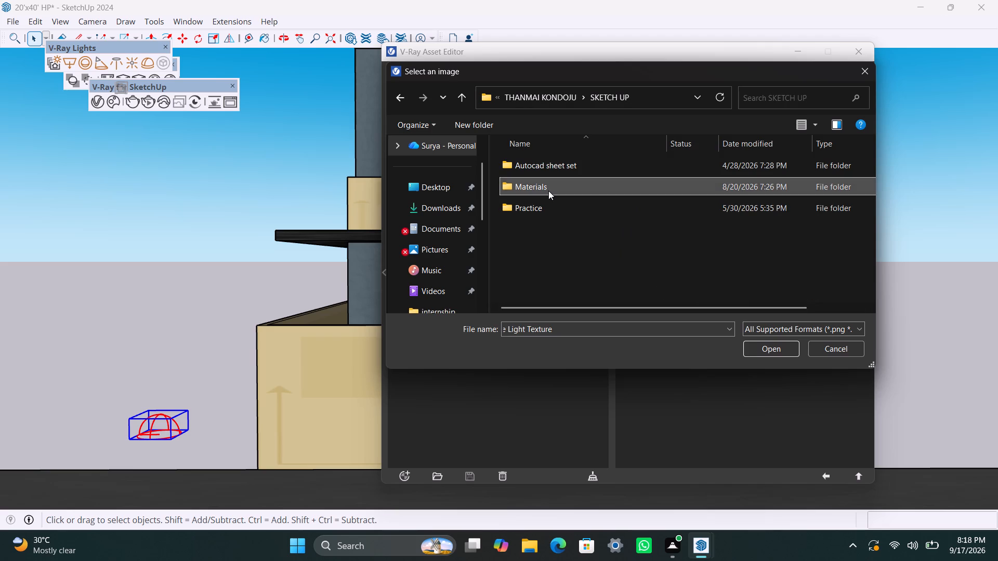
pyautogui.scroll(-1, 730, 268)
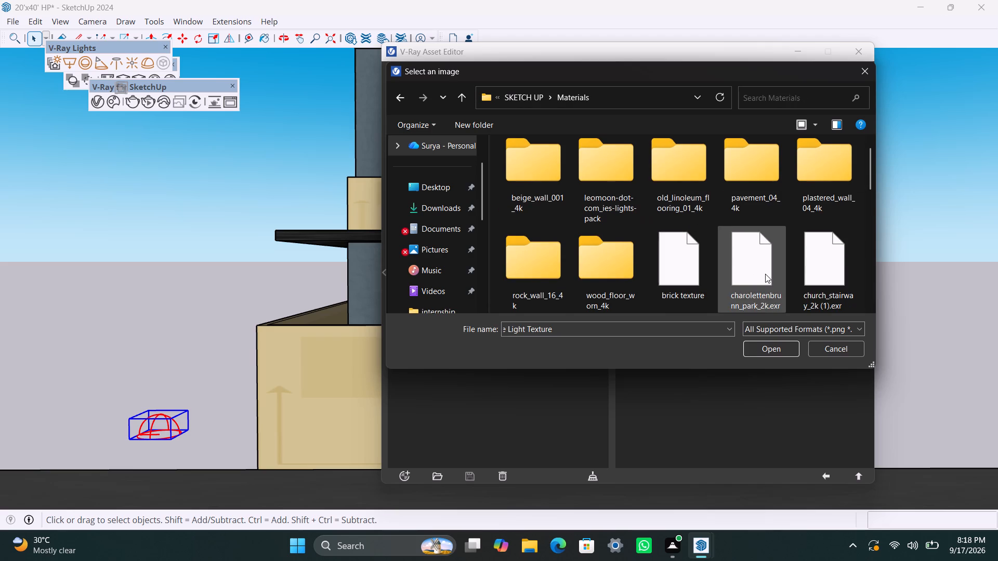
pyautogui.click(766, 274)
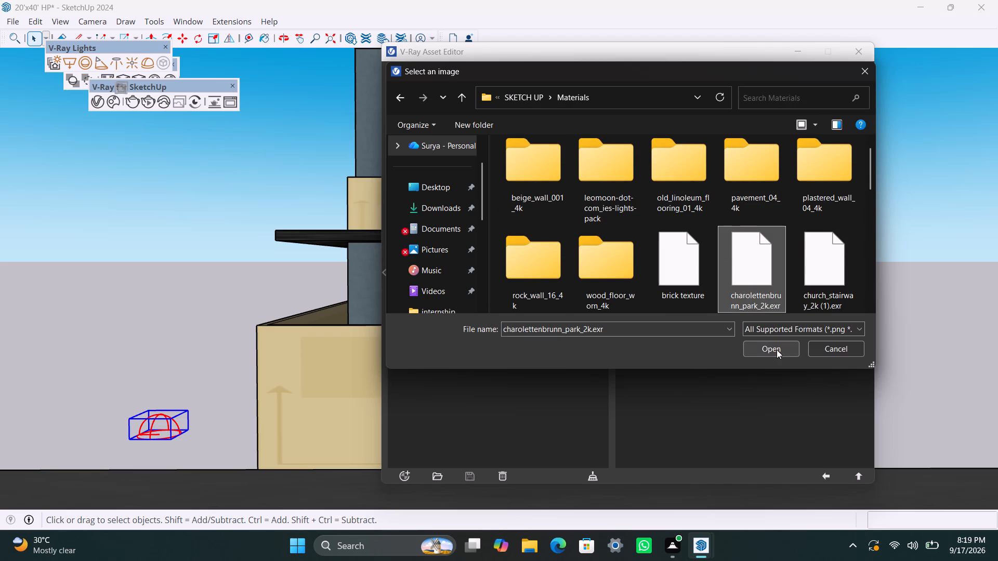
pyautogui.click(776, 349)
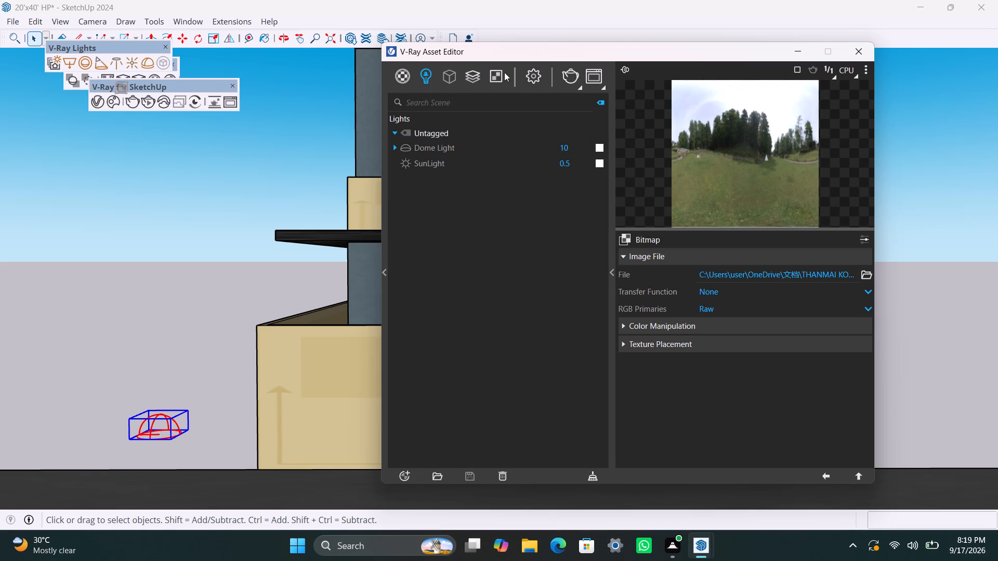
# In the render settings, raise the render quality to High+ and enable the V-Ray denoiser.
pyautogui.click(528, 77)
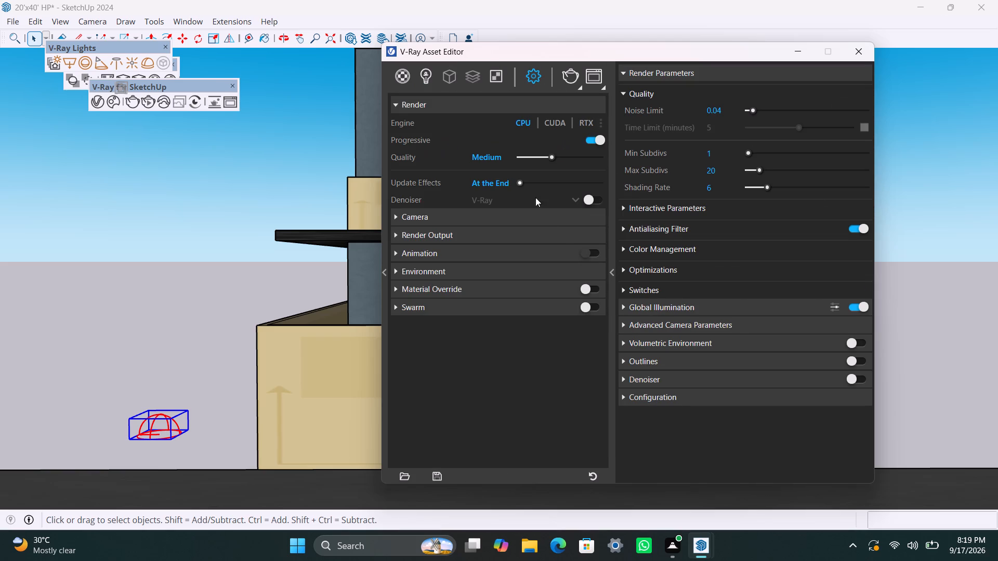
pyautogui.moveTo(551, 157); pyautogui.dragTo(589, 163)
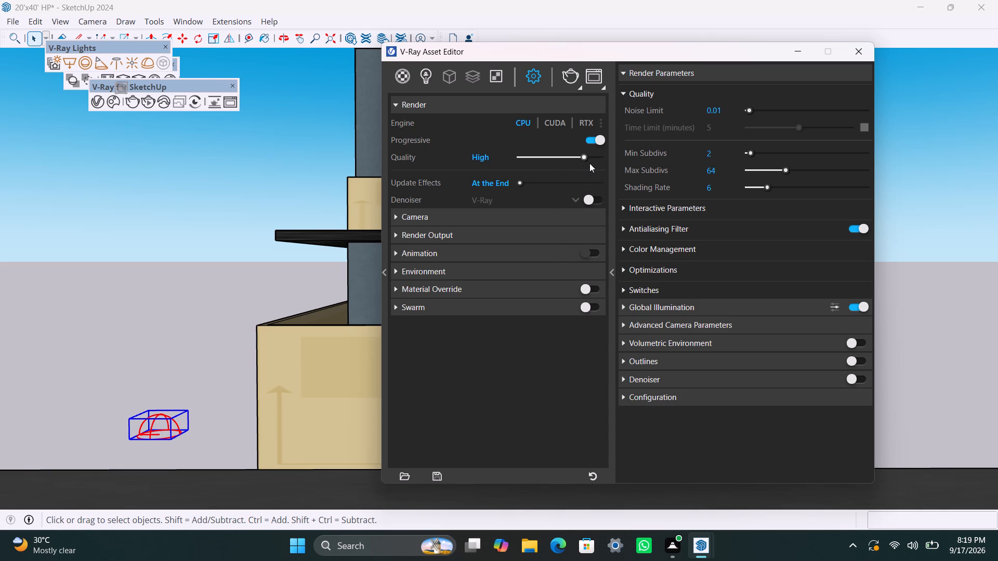
pyautogui.moveTo(589, 163); pyautogui.dragTo(599, 163)
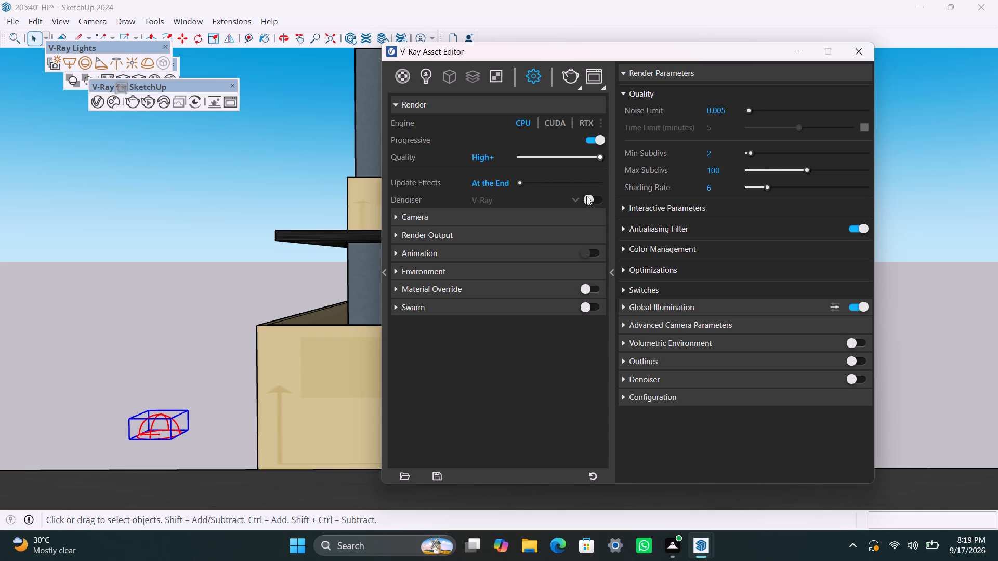
pyautogui.click(586, 196)
# Turn on the safe frame and set the render output to 1500 x 1125 with a custom aspect ratio of 1.3333 to 1.
pyautogui.click(398, 232)
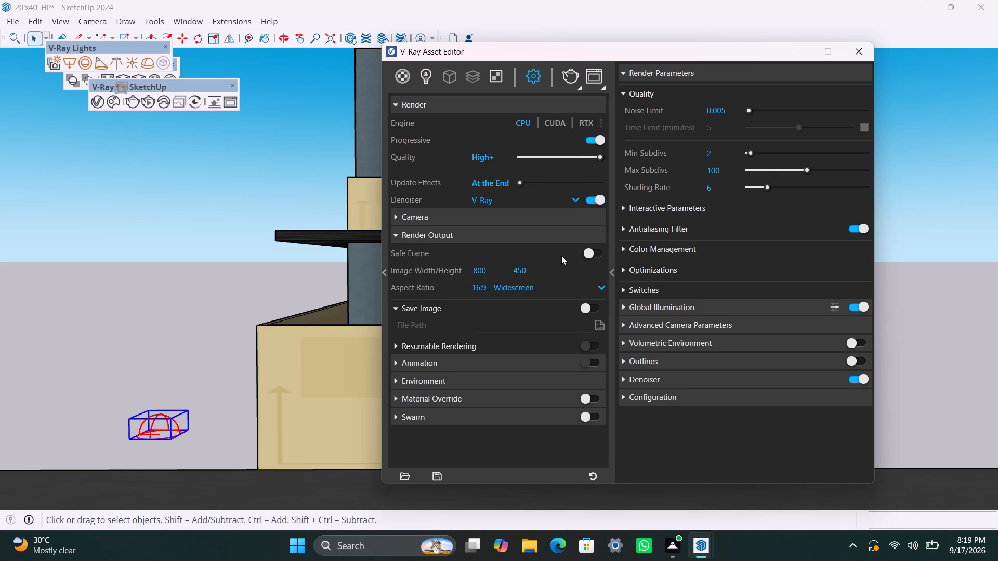
pyautogui.click(589, 252)
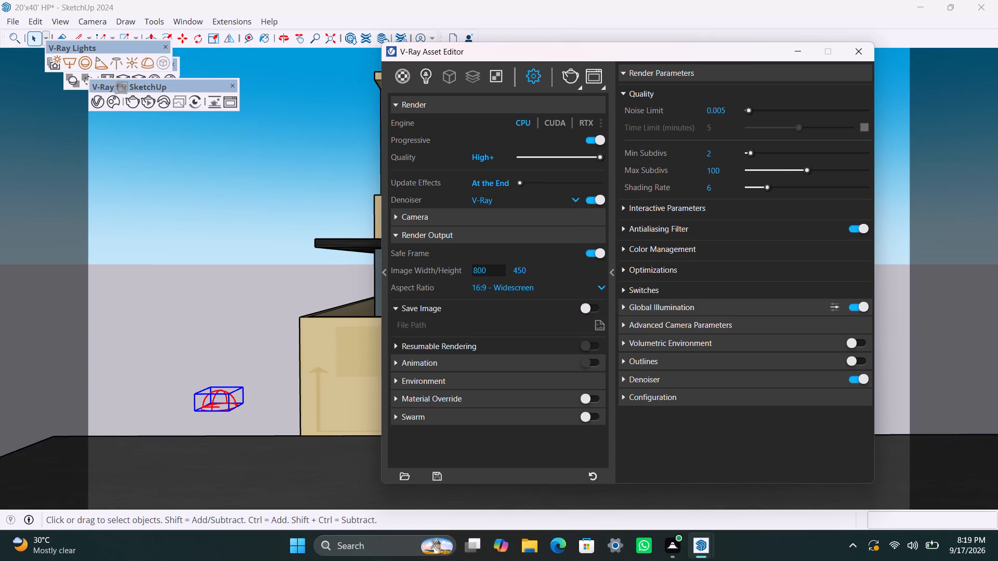
pyautogui.moveTo(498, 266); pyautogui.dragTo(454, 266)
pyautogui.write('1500')
pyautogui.moveTo(532, 268); pyautogui.dragTo(490, 276)
pyautogui.write('1125')
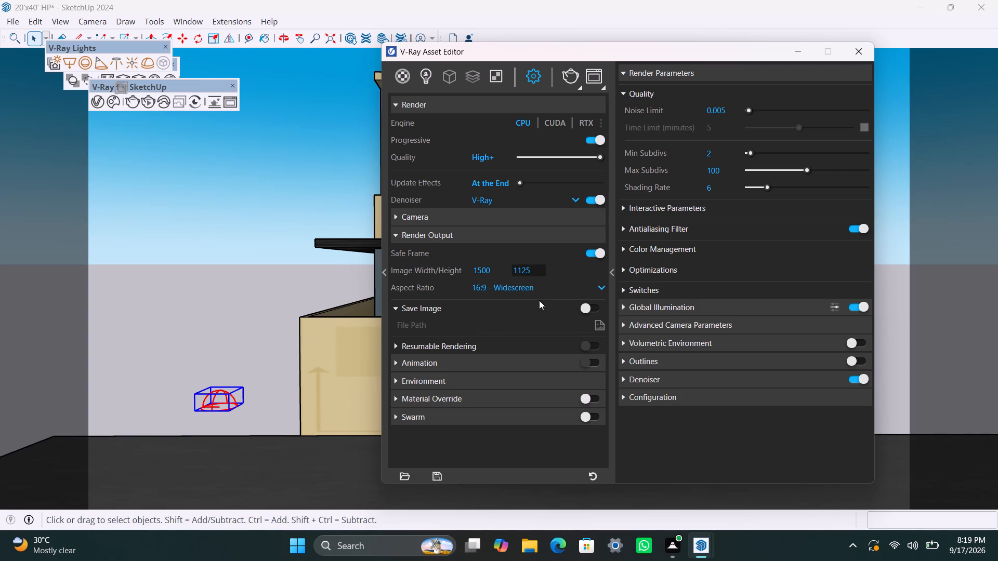
pyautogui.click(540, 291)
pyautogui.click(528, 404)
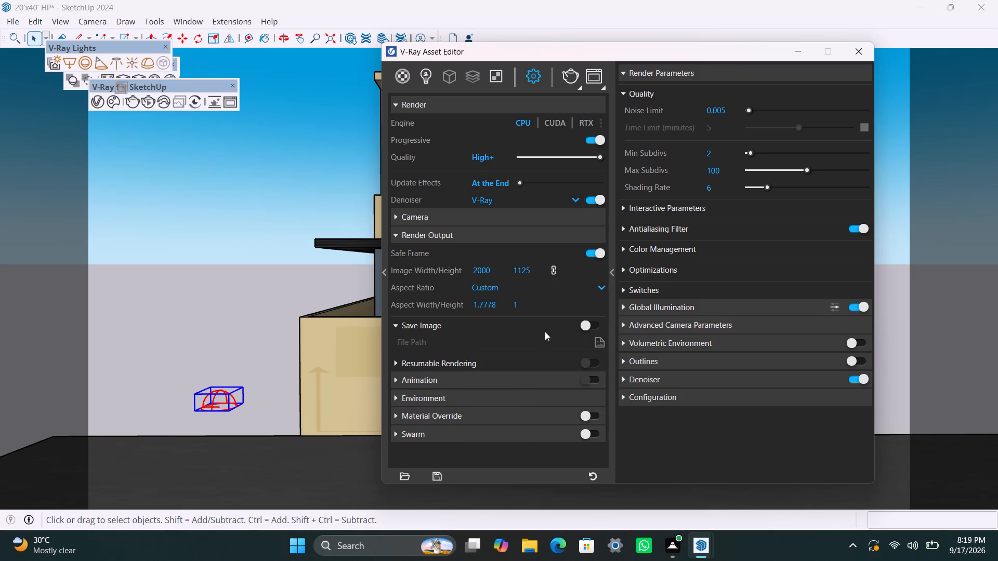
pyautogui.moveTo(501, 306); pyautogui.dragTo(411, 309)
pyautogui.write('1.3333')
# Enable automatic image saving and set the output file to a PNG named 20'x40' HP in Documents > internship > photos.
pyautogui.click(584, 320)
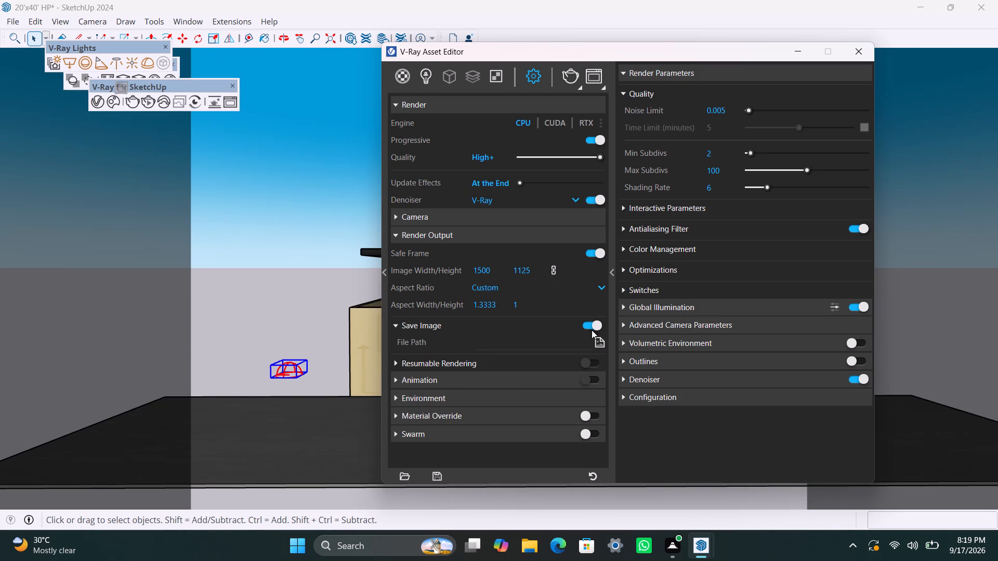
pyautogui.click(597, 338)
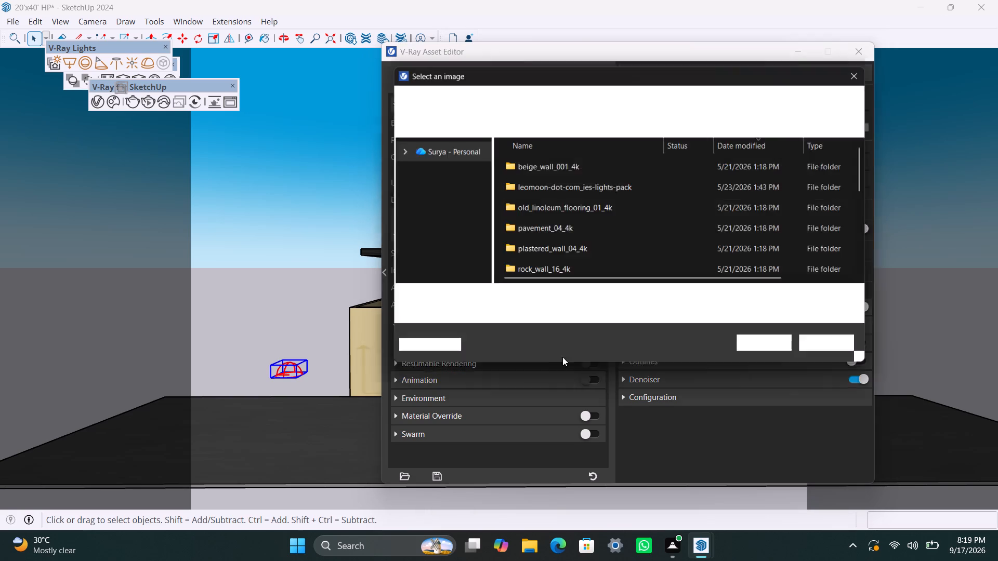
pyautogui.click(530, 299)
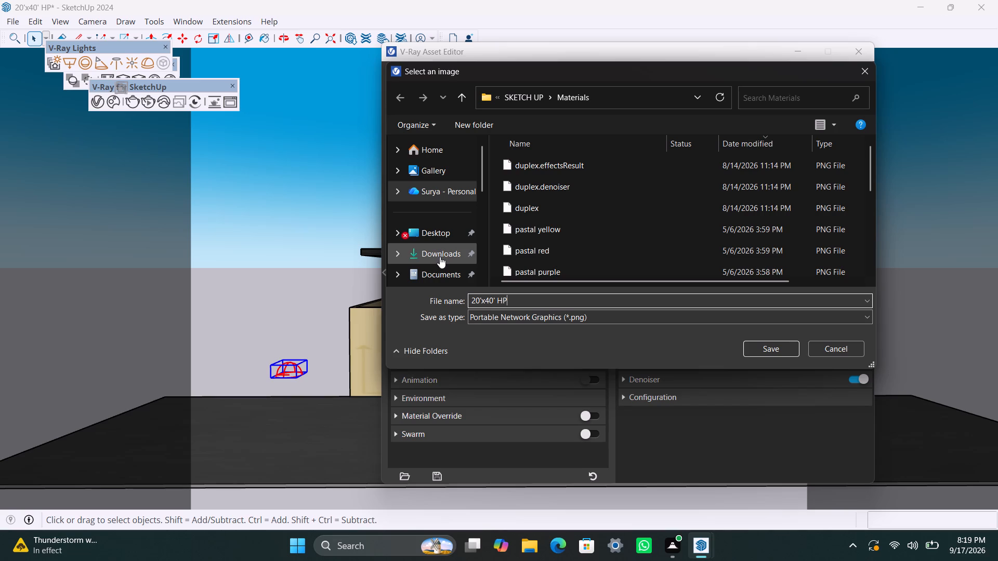
pyautogui.doubleClick(439, 271)
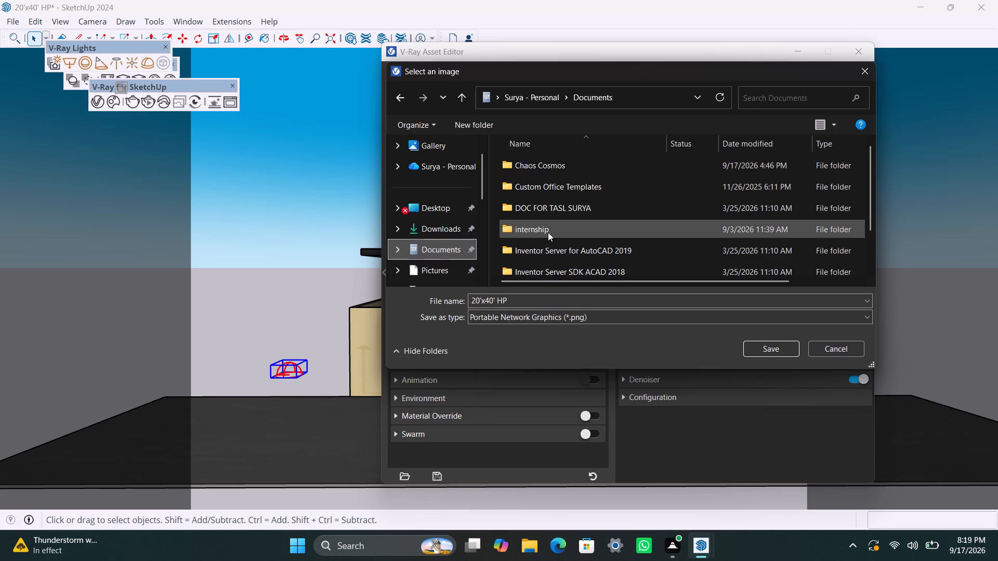
pyautogui.doubleClick(548, 235)
pyautogui.doubleClick(555, 215)
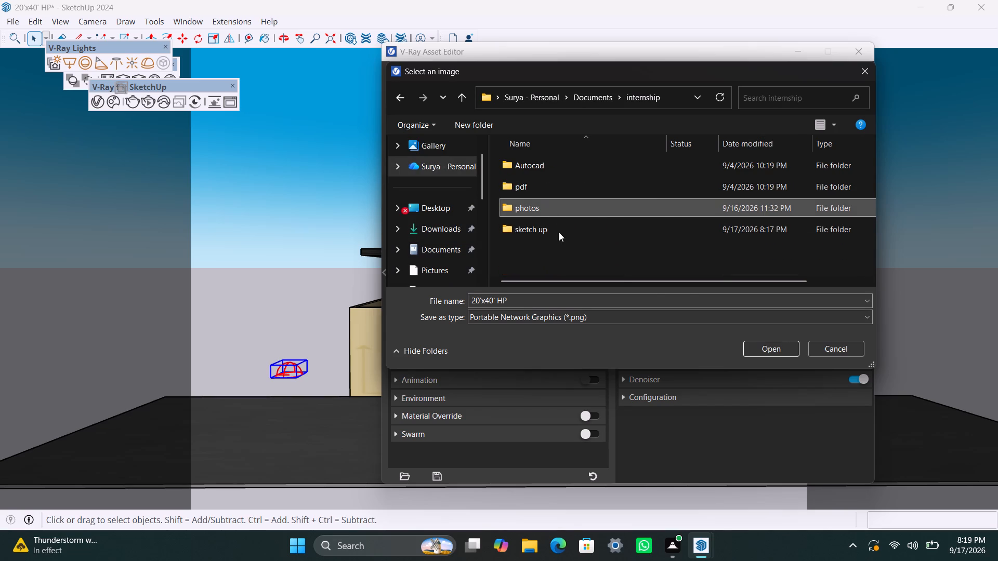
pyautogui.click(753, 345)
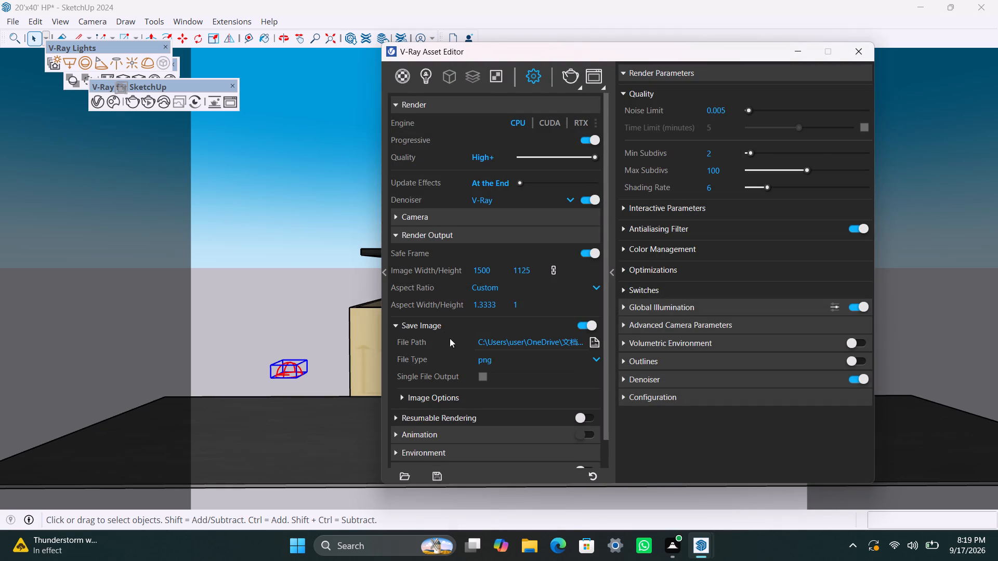
# Set the render quality's noise limit to 0.01 and max subdivs to 64.
pyautogui.scroll(-2, 481, 367)
pyautogui.scroll(-3, 491, 445)
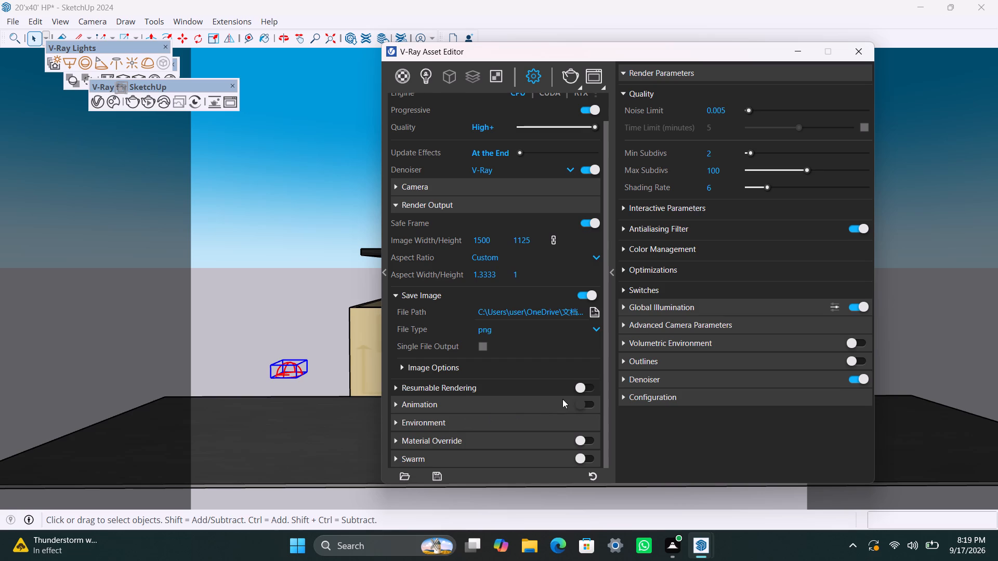
pyautogui.scroll(-3, 474, 429)
pyautogui.scroll(2, 532, 337)
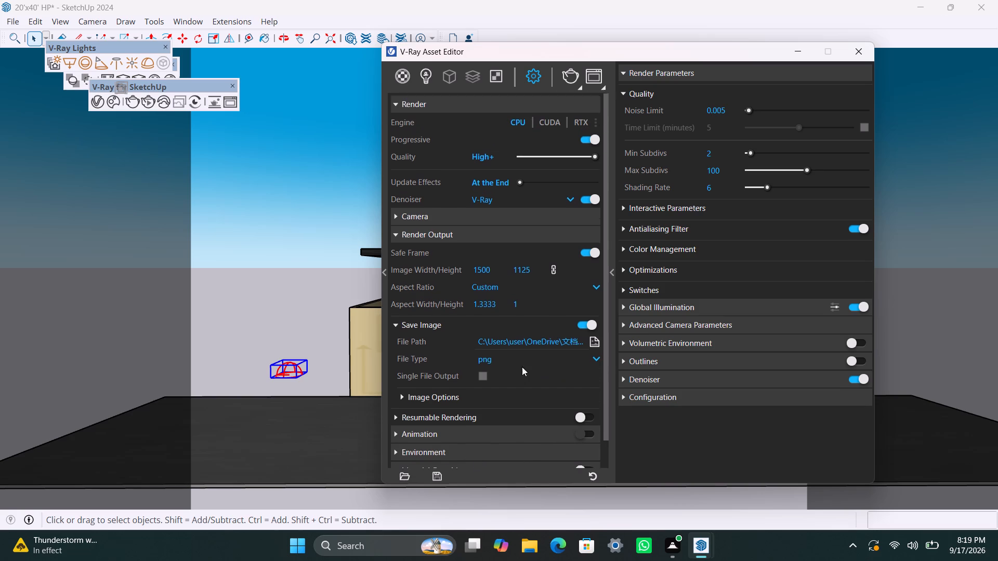
pyautogui.moveTo(733, 112); pyautogui.dragTo(660, 110)
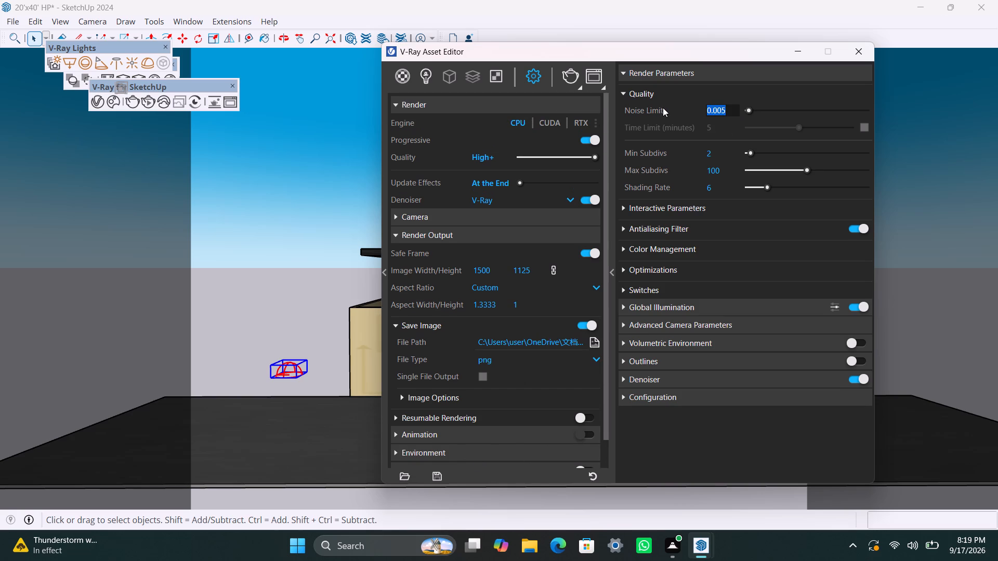
pyautogui.write('0.01')
pyautogui.moveTo(724, 166); pyautogui.dragTo(681, 166)
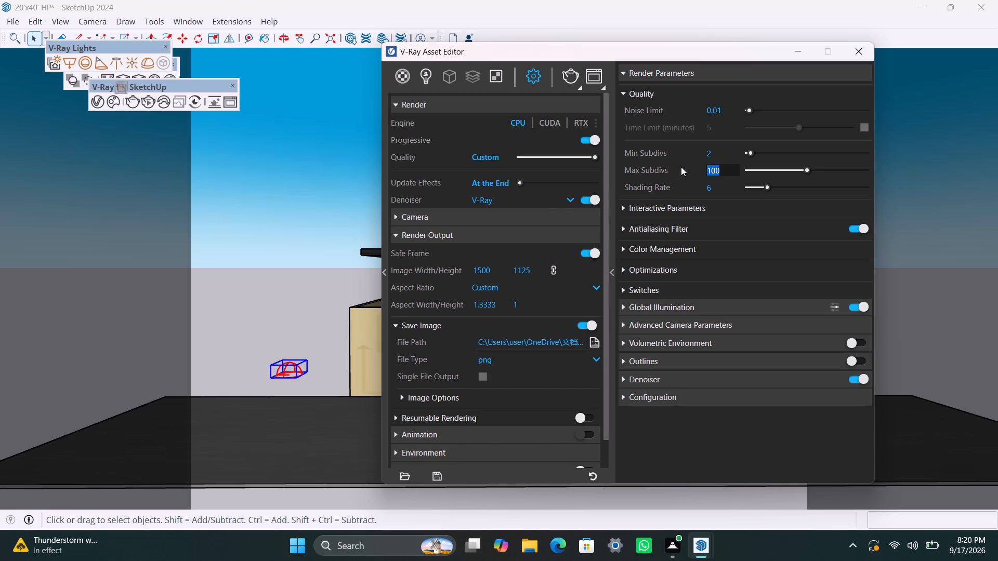
pyautogui.write('64')
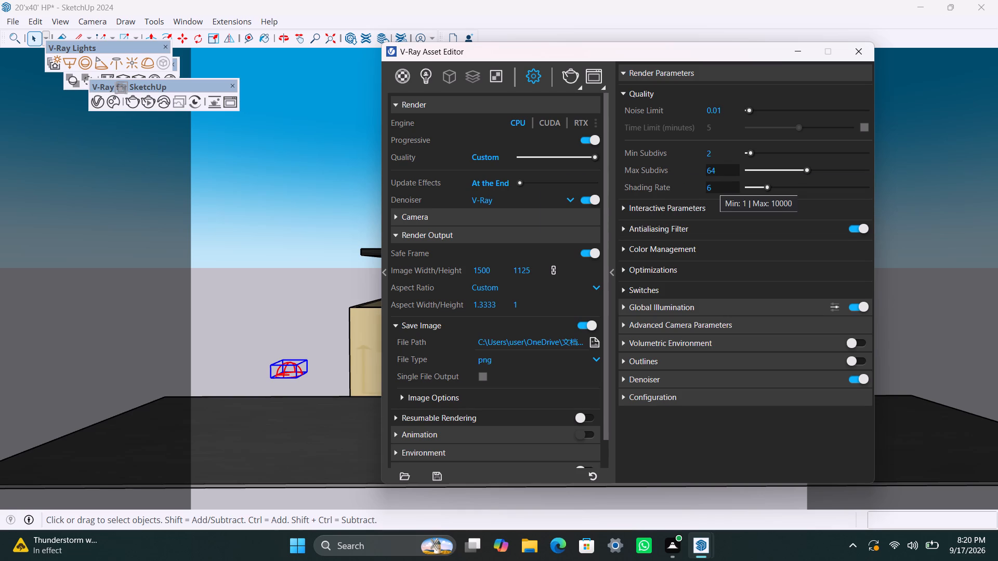
# Set the Light Cache subdivs under Global Illumination to 1500.
pyautogui.click(624, 308)
pyautogui.moveTo(737, 373); pyautogui.dragTo(702, 368)
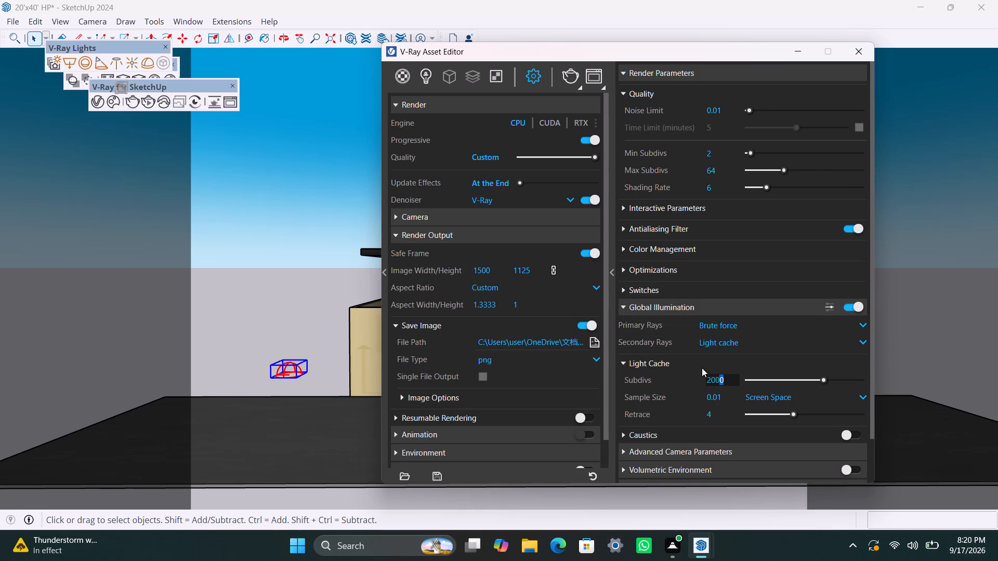
pyautogui.moveTo(702, 368); pyautogui.dragTo(701, 367)
pyautogui.write('1500')
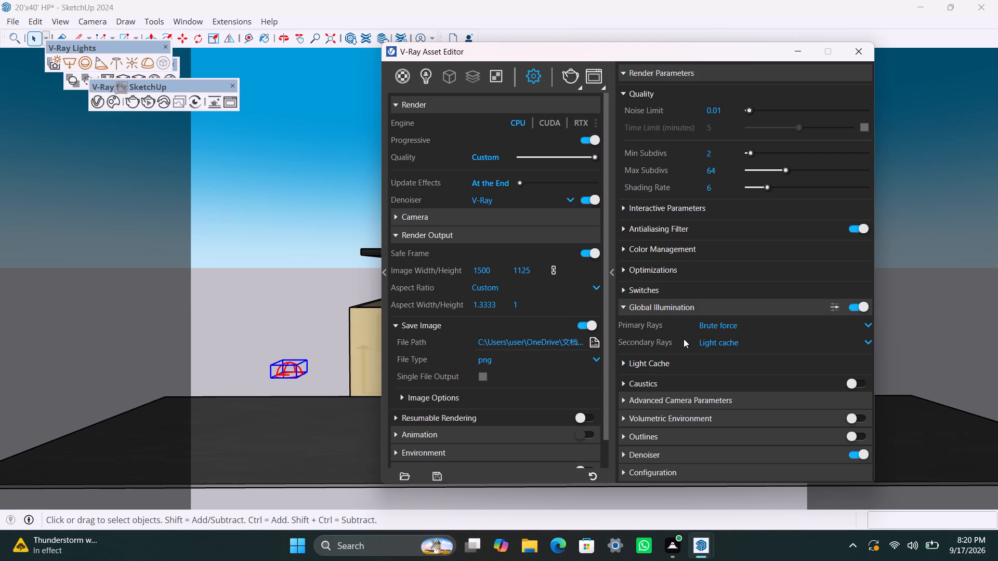
pyautogui.click(624, 303)
pyautogui.click(624, 303)
pyautogui.click(627, 367)
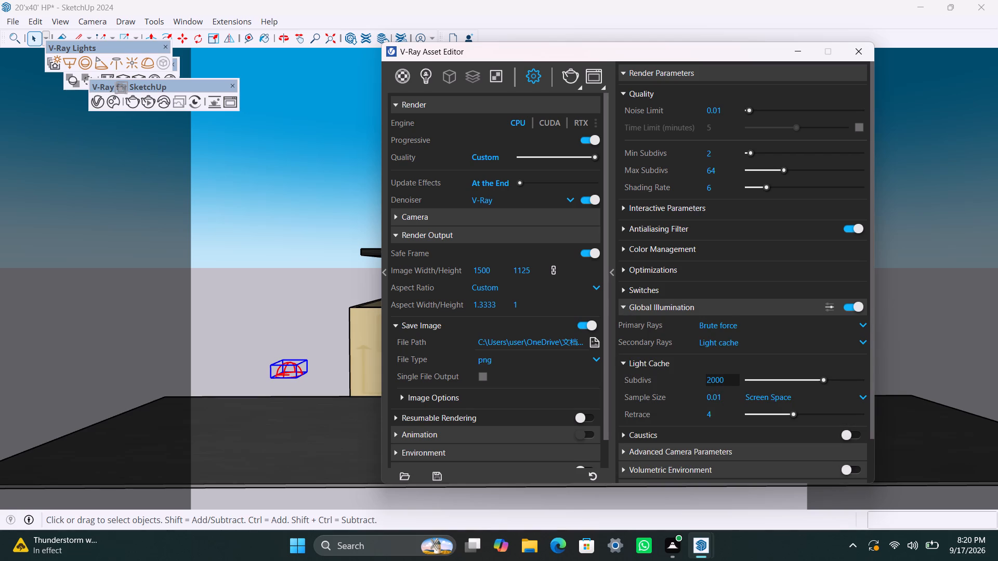
pyautogui.moveTo(728, 383); pyautogui.dragTo(679, 384)
pyautogui.write('1500')
pyautogui.scroll(-6, 766, 359)
pyautogui.scroll(-4, 754, 423)
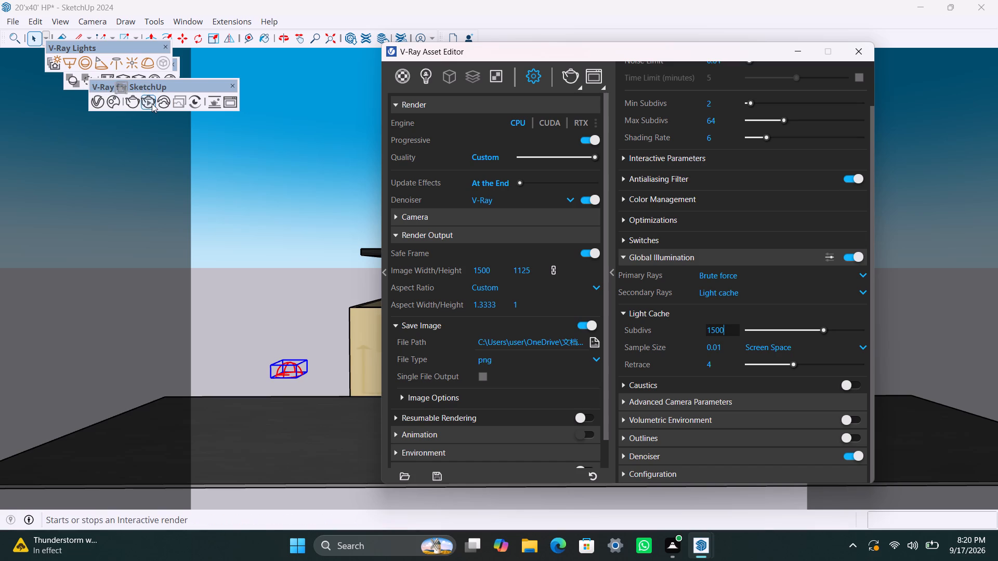
# Minimise the Asset Editor and frame the house's front elevation, centred on the gate, inside the safe frame.
pyautogui.click(793, 56)
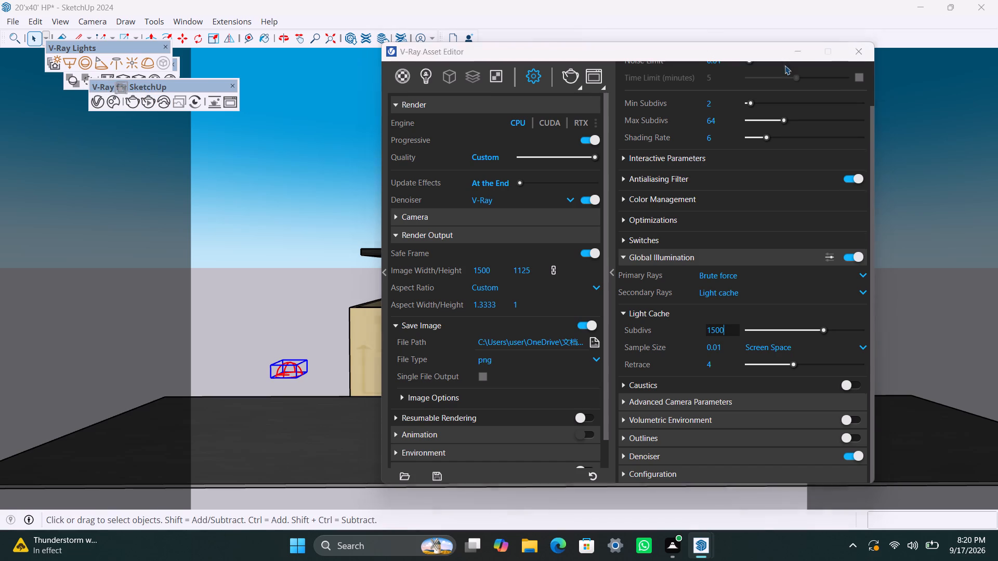
pyautogui.scroll(3, 571, 375)
pyautogui.keyDown('shift'); pyautogui.moveTo(569, 363); pyautogui.dragTo(569, 380, button='middle'); pyautogui.keyUp('shift')
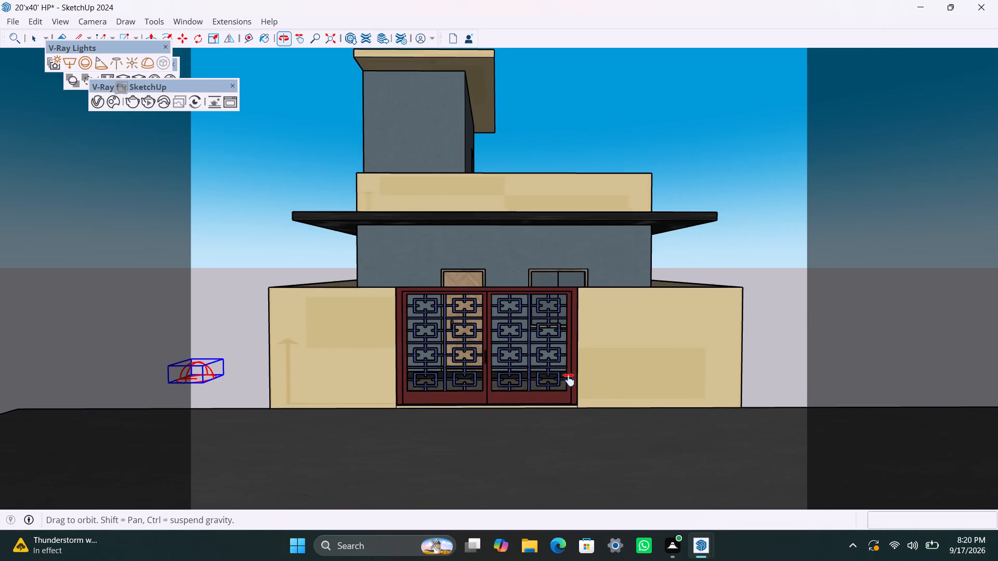
pyautogui.keyDown('shift'); pyautogui.moveTo(569, 380); pyautogui.dragTo(567, 413, button='middle'); pyautogui.keyUp('shift')
pyautogui.scroll(1, 555, 406)
pyautogui.keyDown('shift'); pyautogui.middleClick(553, 398); pyautogui.keyUp('shift')
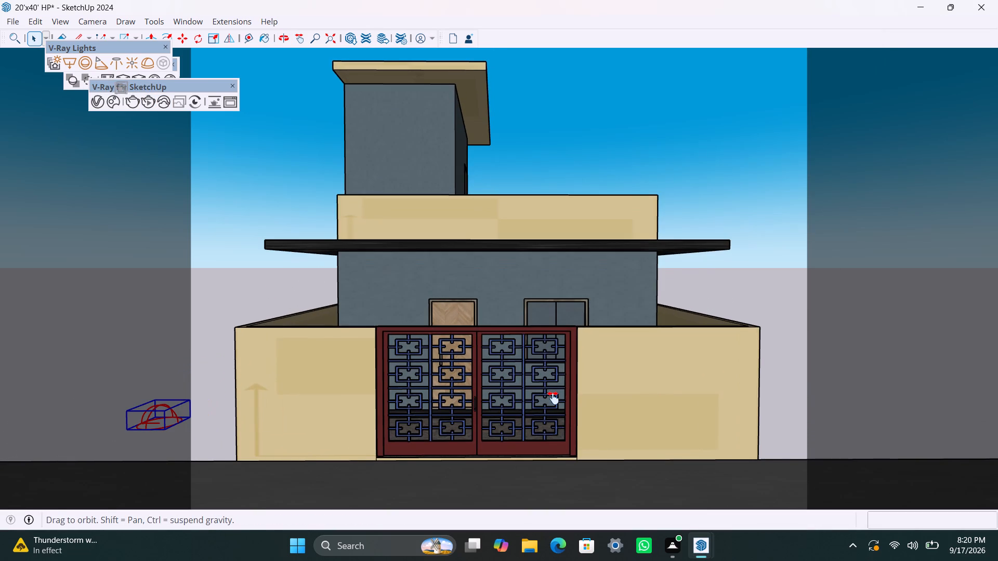
pyautogui.keyDown('shift'); pyautogui.scroll(1, 556, 398); pyautogui.keyUp('shift')
pyautogui.scroll(-1, 557, 398)
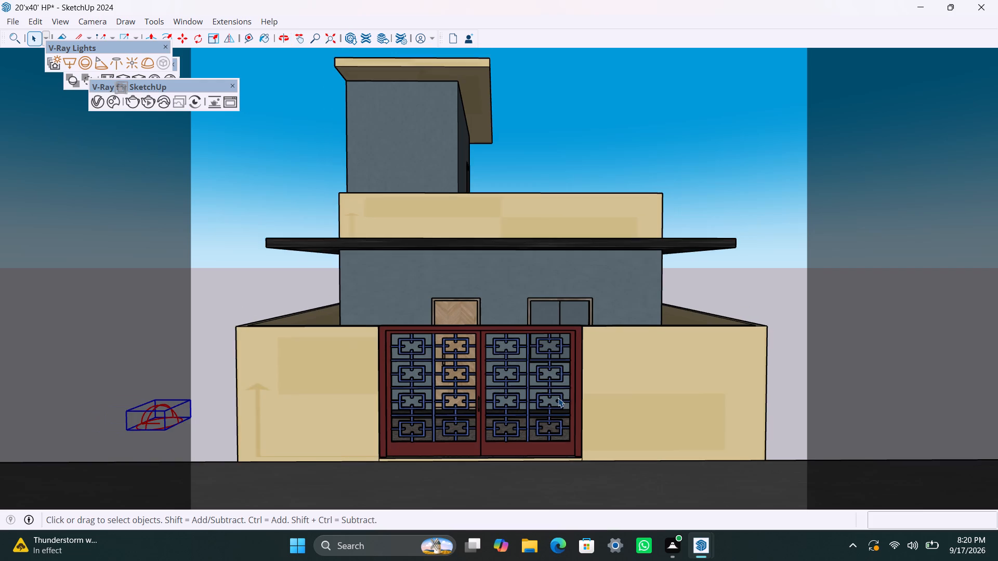
pyautogui.keyDown('shift'); pyautogui.moveTo(558, 398); pyautogui.dragTo(553, 413, button='middle'); pyautogui.keyUp('shift')
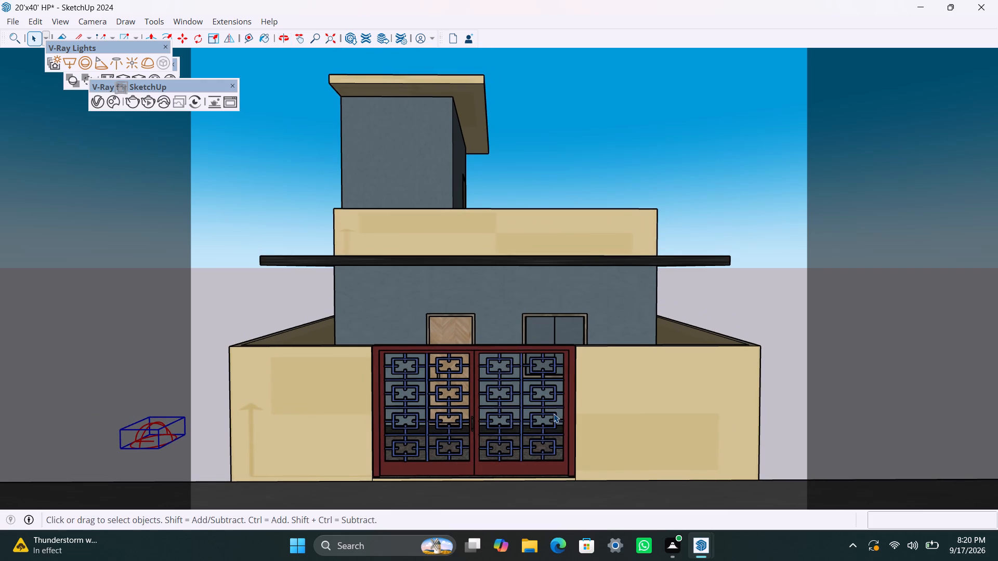
pyautogui.scroll(1, 554, 413)
pyautogui.keyDown('shift'); pyautogui.moveTo(554, 413); pyautogui.dragTo(556, 417, button='middle'); pyautogui.keyUp('shift')
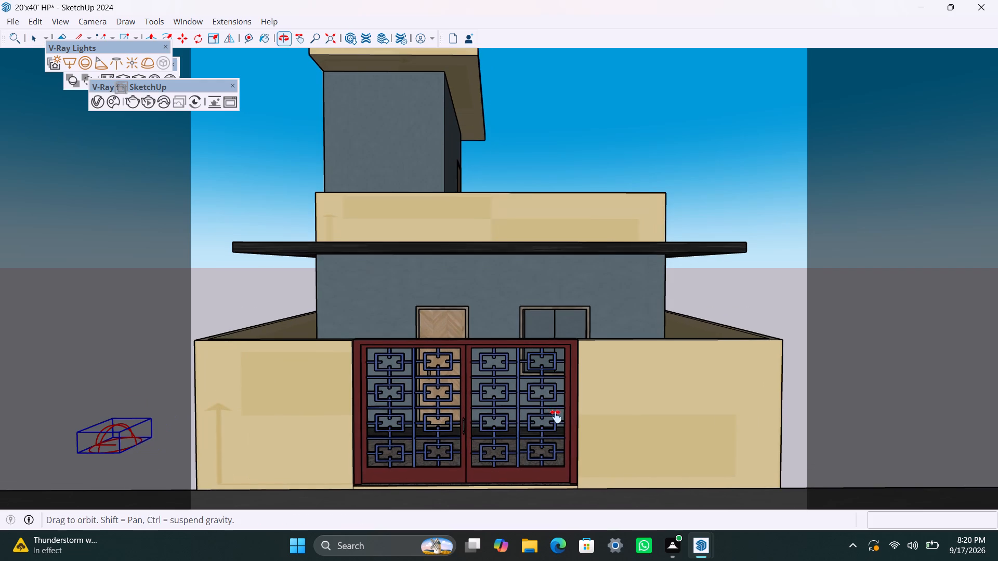
pyautogui.keyDown('shift'); pyautogui.moveTo(556, 417); pyautogui.dragTo(567, 423, button='middle'); pyautogui.keyUp('shift')
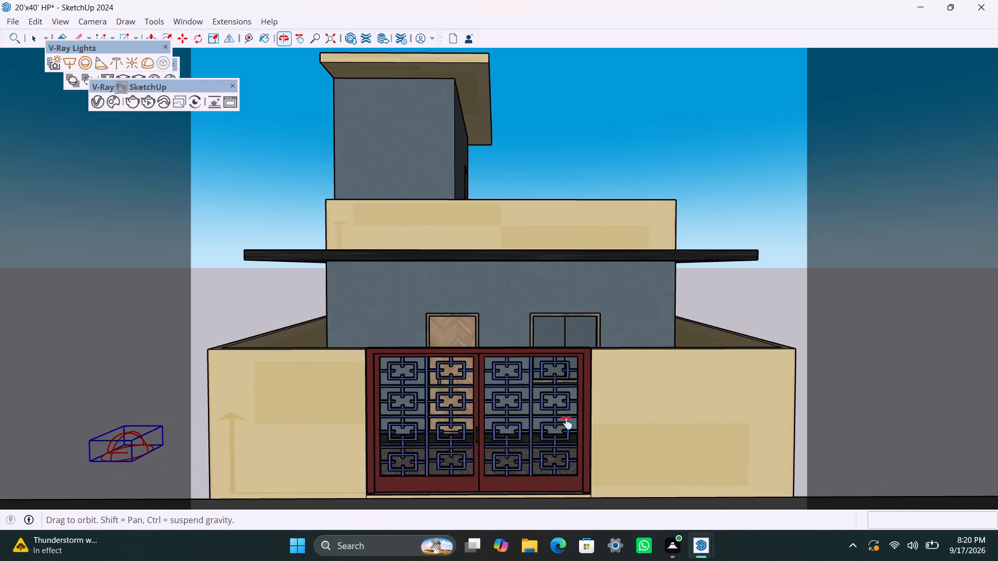
pyautogui.keyDown('shift'); pyautogui.moveTo(567, 423); pyautogui.dragTo(558, 423, button='middle'); pyautogui.keyUp('shift')
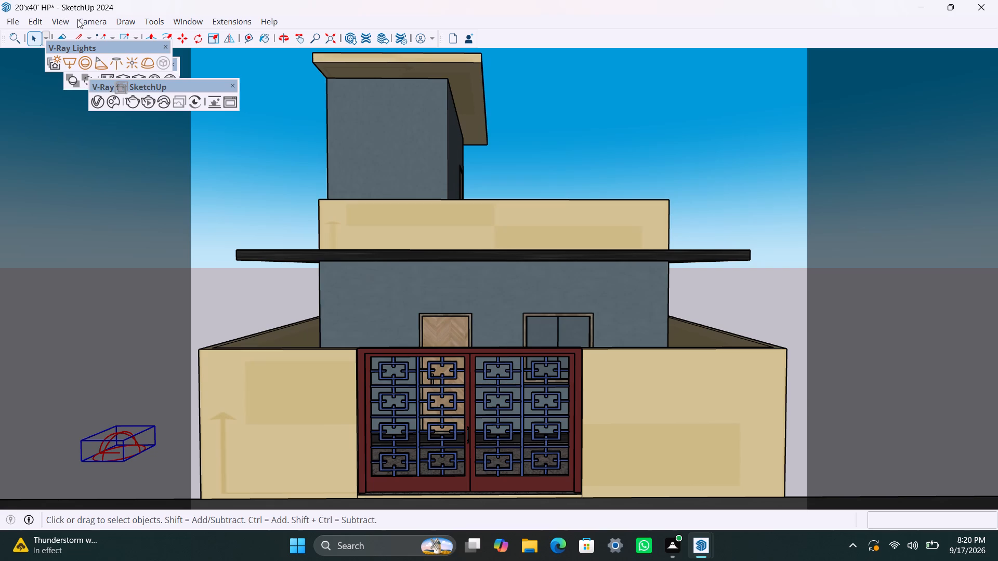
# Switch the camera to two-point perspective and frame the whole front elevation, from gate to tower roof, inside the safe frame.
pyautogui.click(88, 19)
pyautogui.click(146, 121)
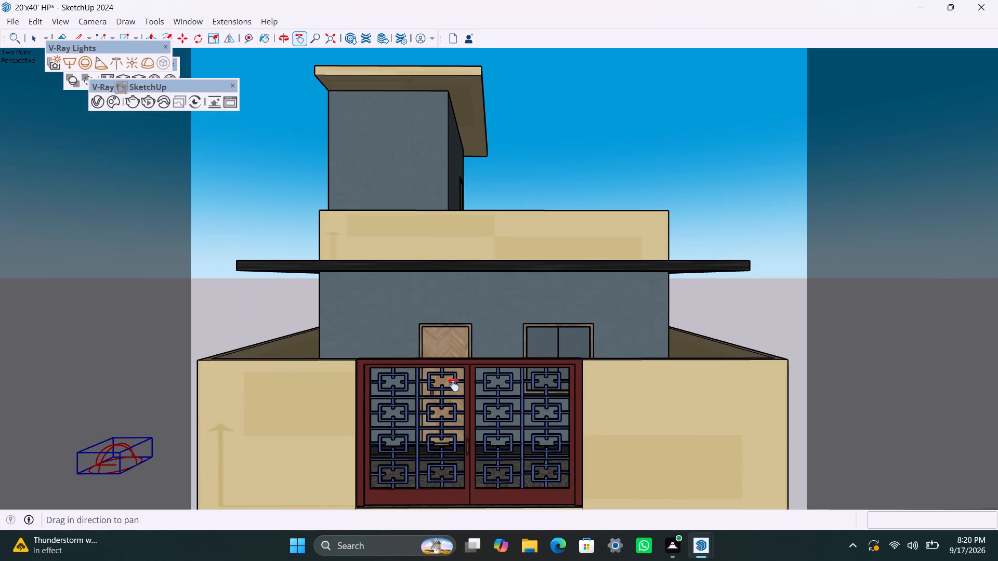
pyautogui.keyDown('shift'); pyautogui.moveTo(464, 384); pyautogui.dragTo(467, 384, button='middle'); pyautogui.keyUp('shift')
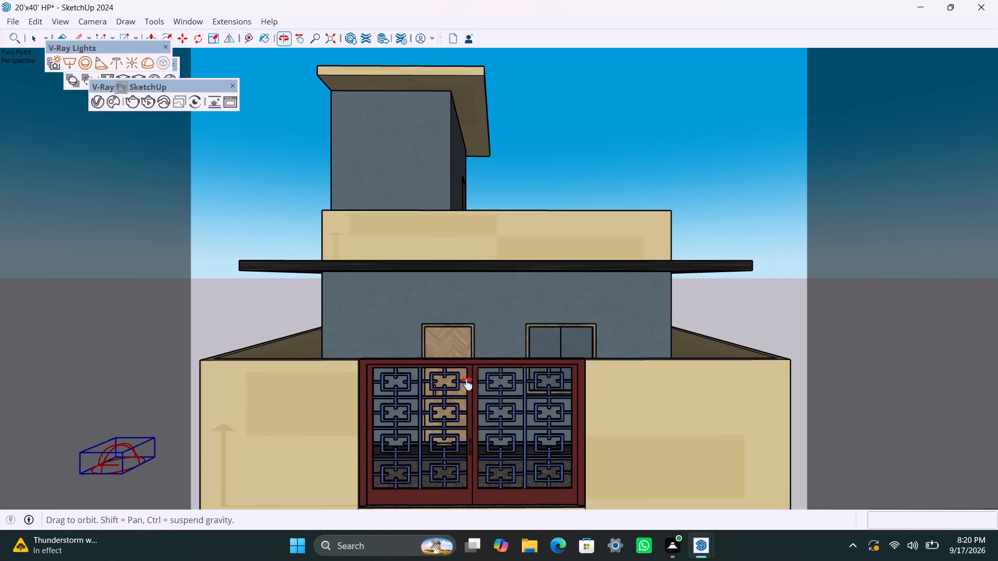
pyautogui.keyDown('shift'); pyautogui.moveTo(467, 384); pyautogui.dragTo(473, 384, button='middle'); pyautogui.keyUp('shift')
pyautogui.scroll(-1, 473, 384)
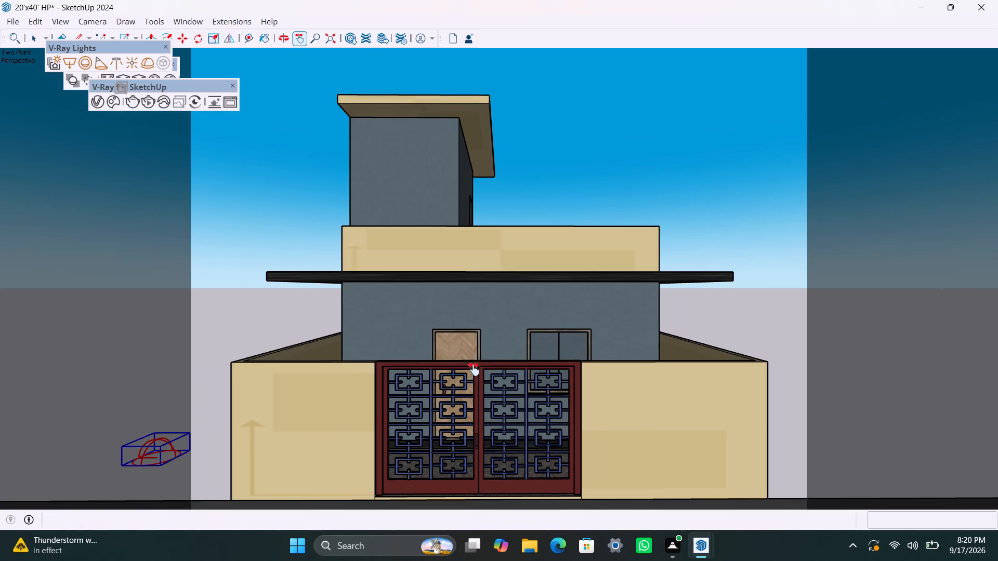
pyautogui.keyDown('shift'); pyautogui.moveTo(474, 368); pyautogui.dragTo(472, 339, button='middle'); pyautogui.keyUp('shift')
pyautogui.scroll(1, 468, 344)
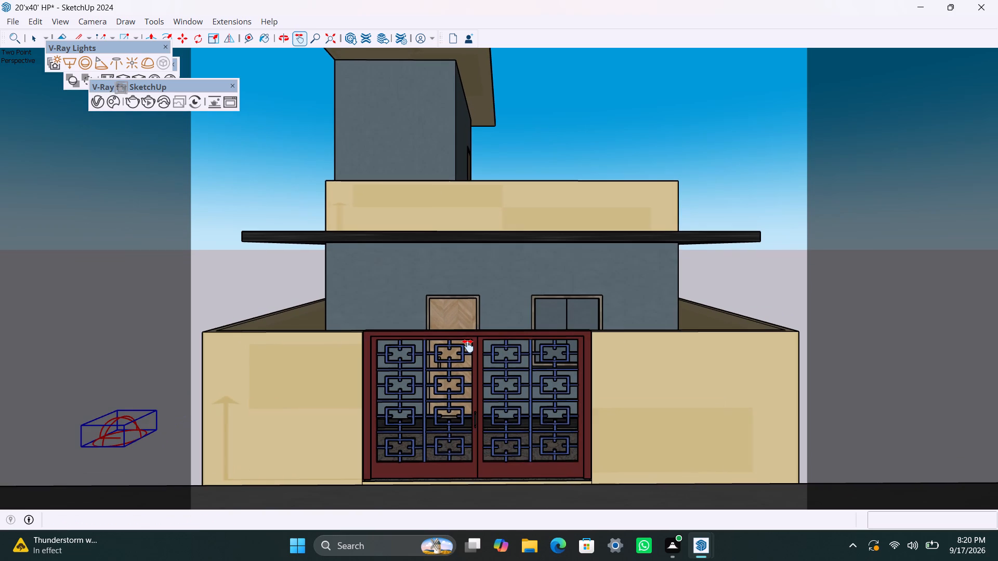
pyautogui.scroll(-1, 468, 346)
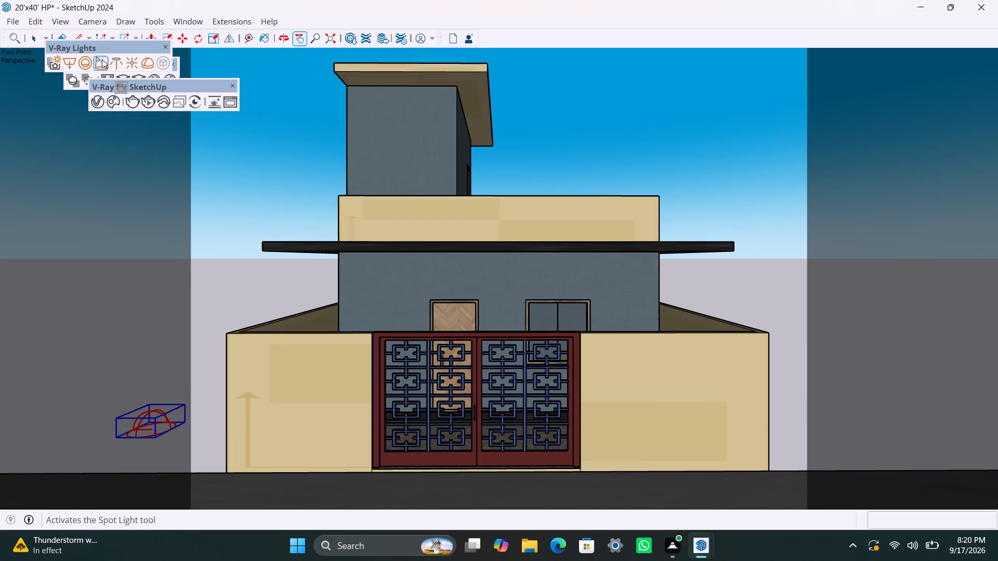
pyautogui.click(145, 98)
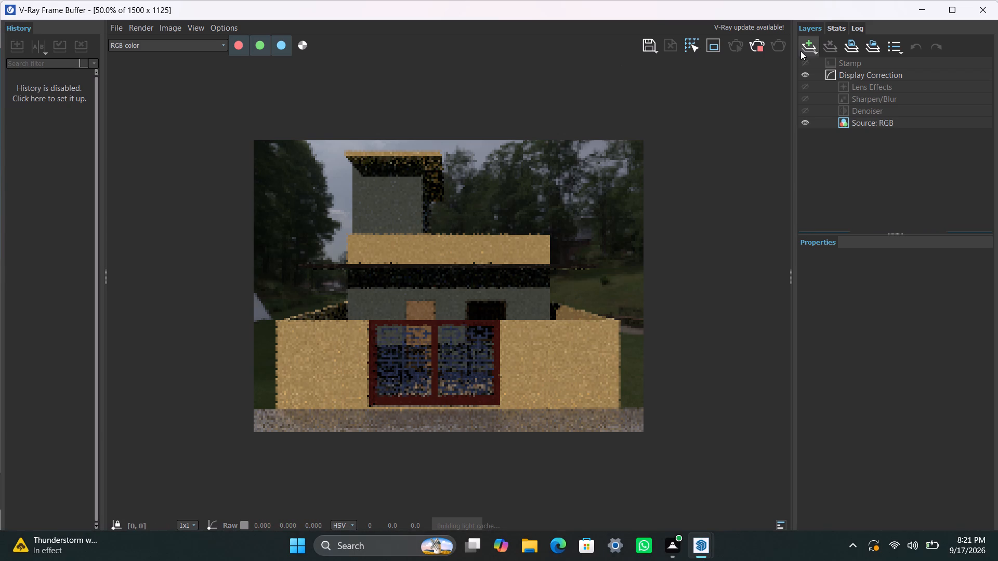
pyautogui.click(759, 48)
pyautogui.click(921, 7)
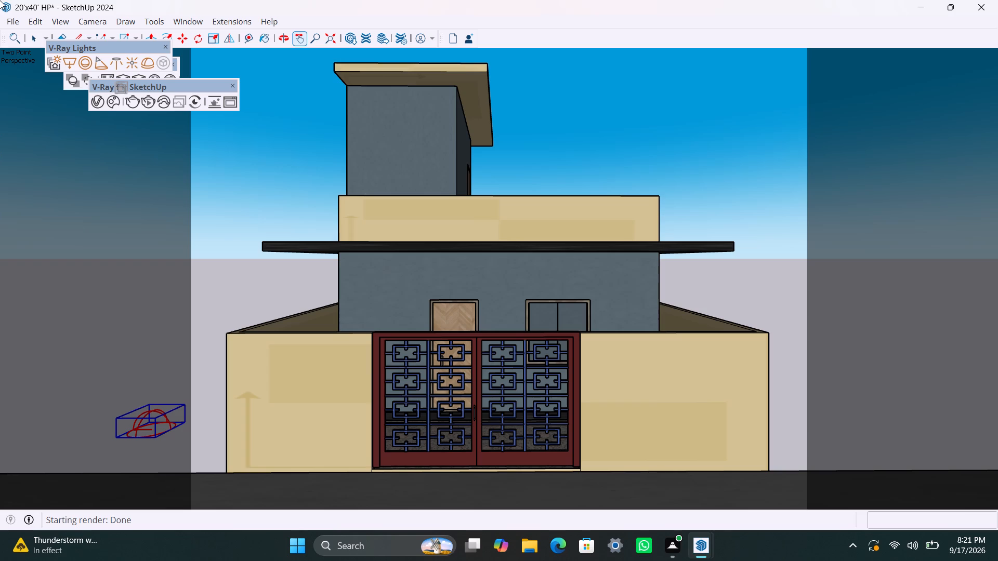
# Start the final V-Ray render of the framed front view.
pyautogui.click(138, 101)
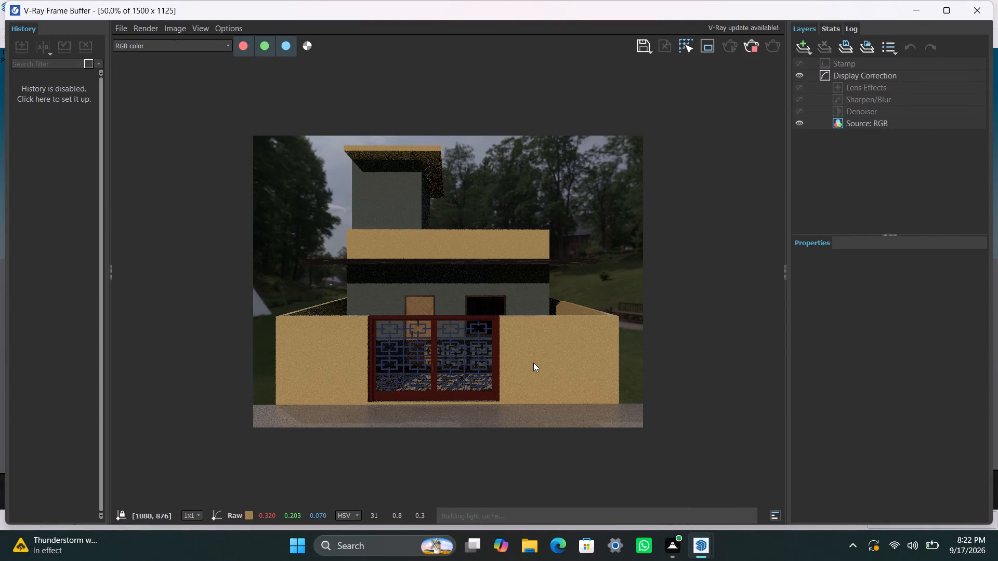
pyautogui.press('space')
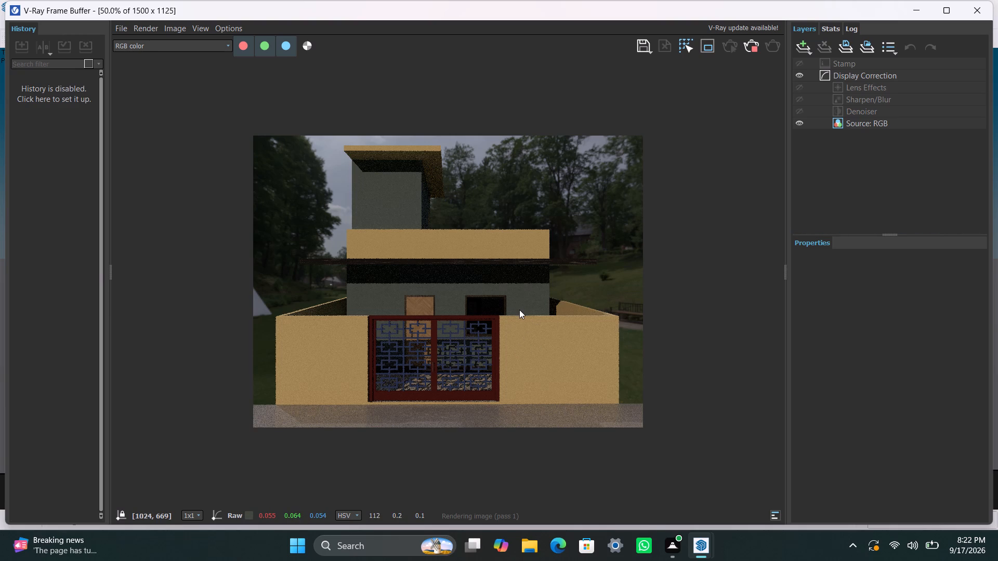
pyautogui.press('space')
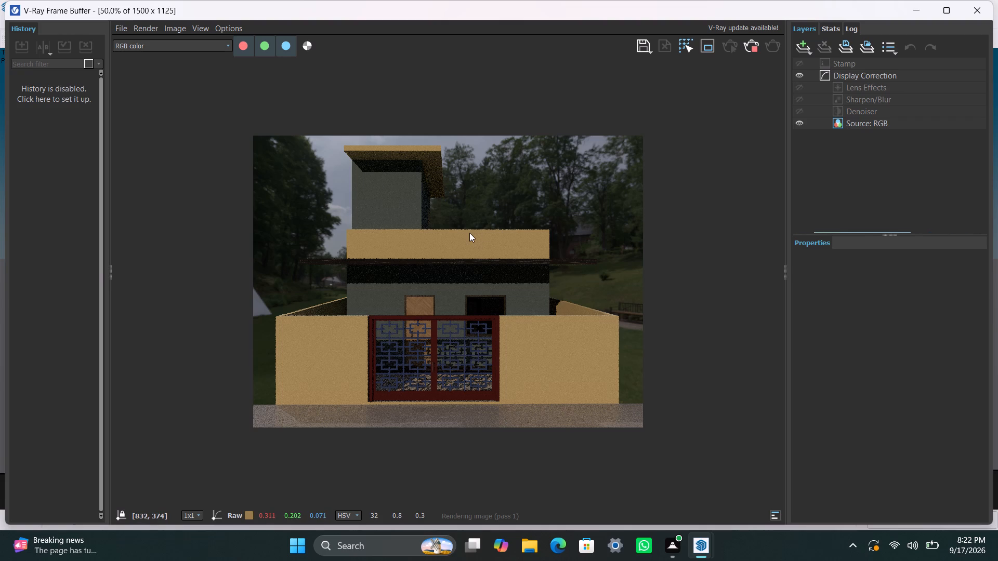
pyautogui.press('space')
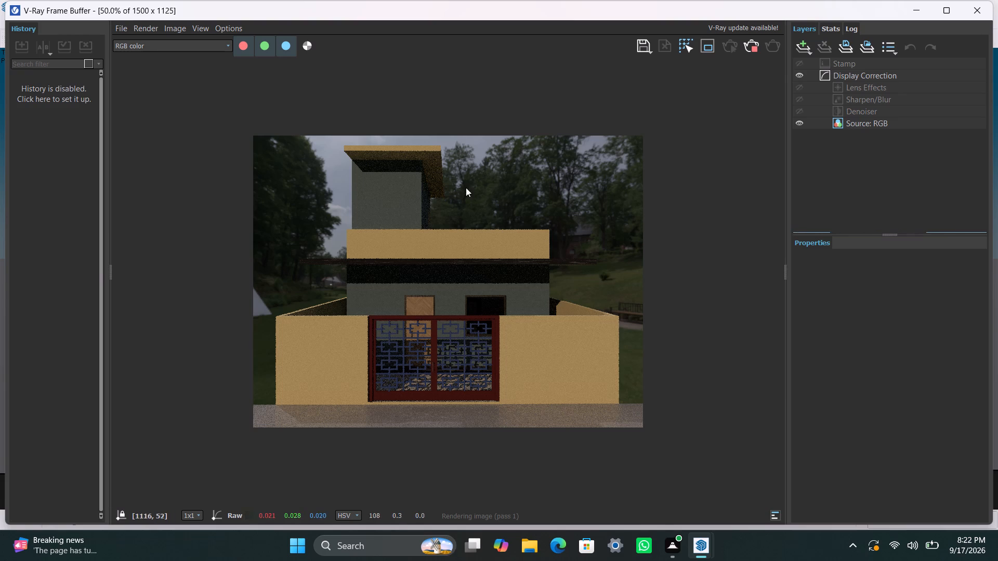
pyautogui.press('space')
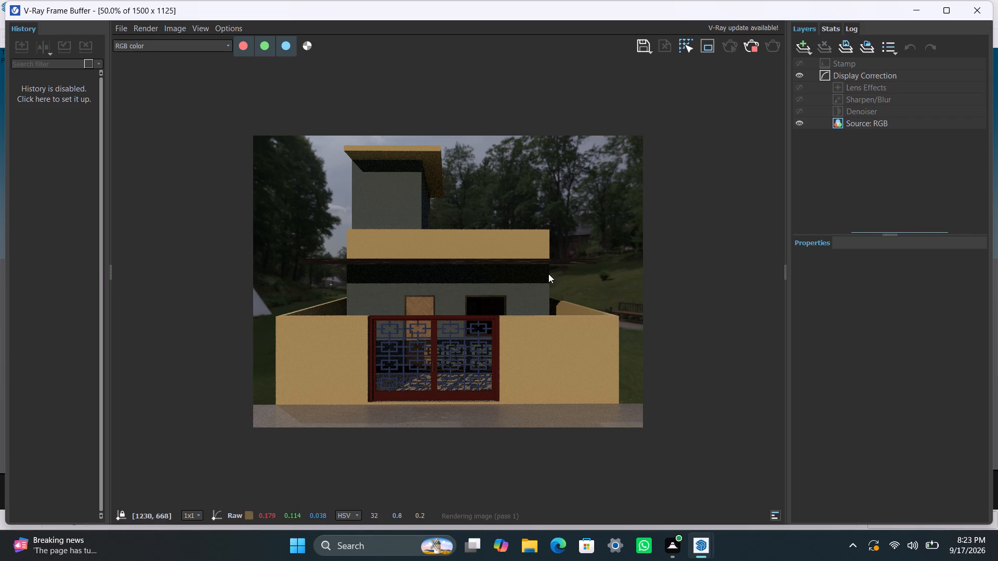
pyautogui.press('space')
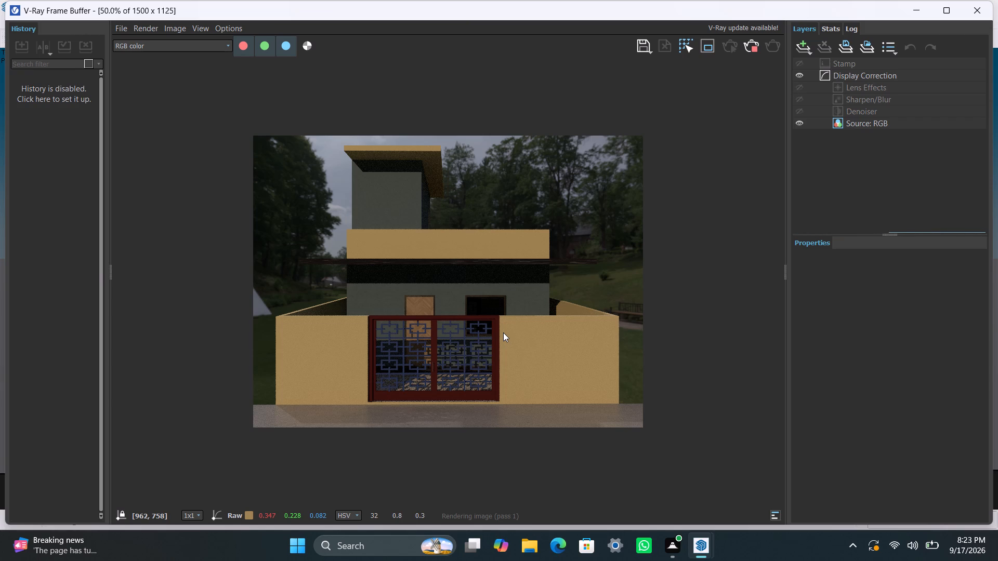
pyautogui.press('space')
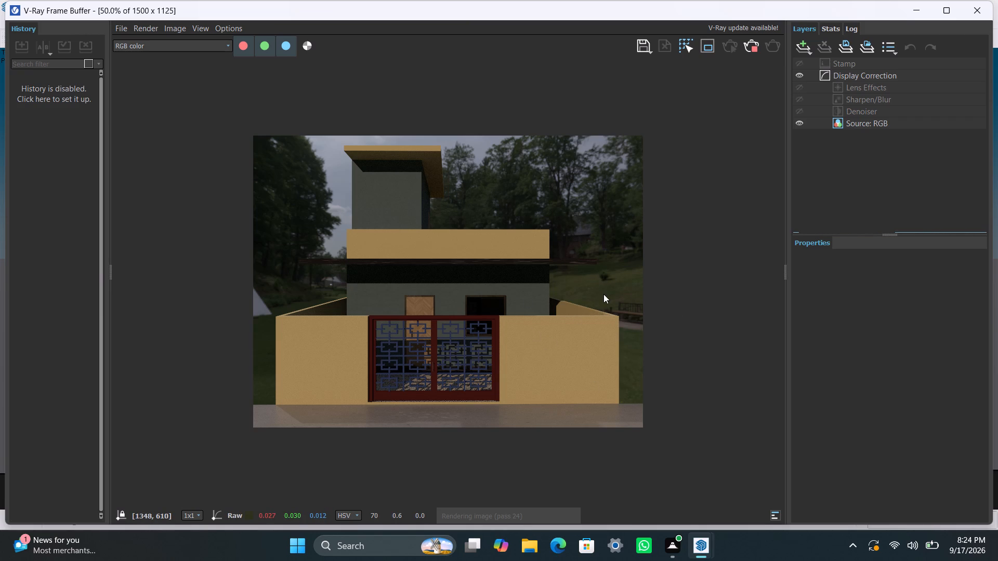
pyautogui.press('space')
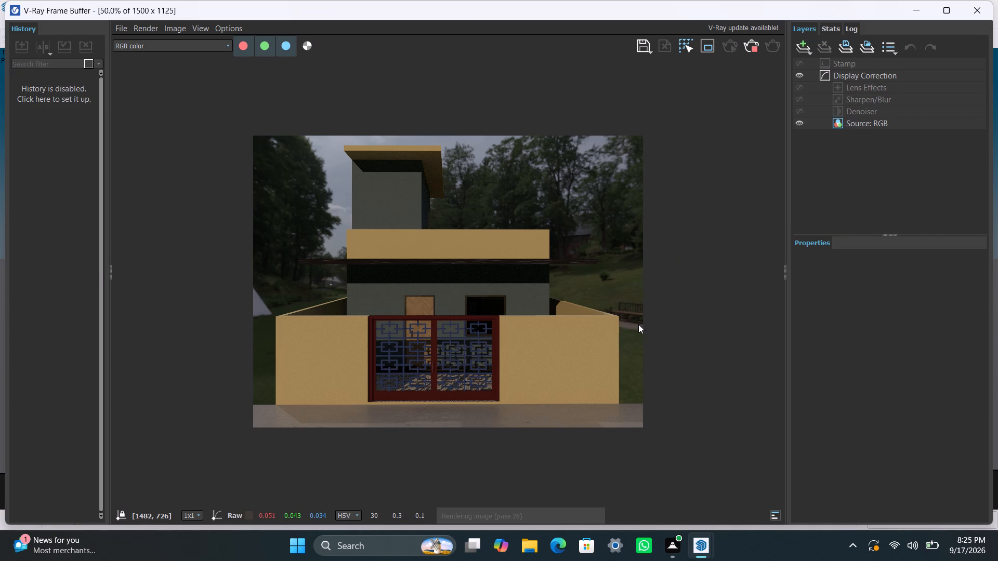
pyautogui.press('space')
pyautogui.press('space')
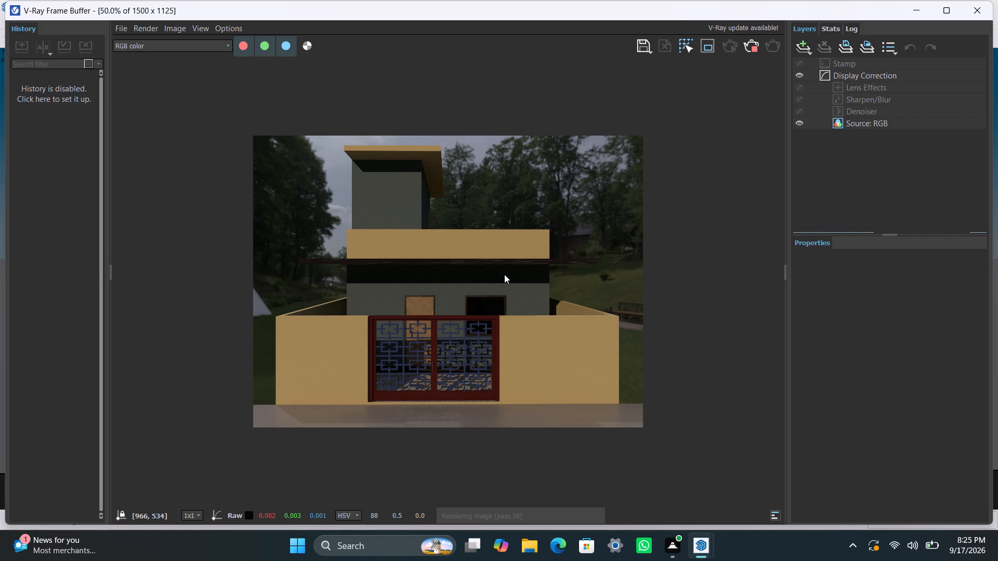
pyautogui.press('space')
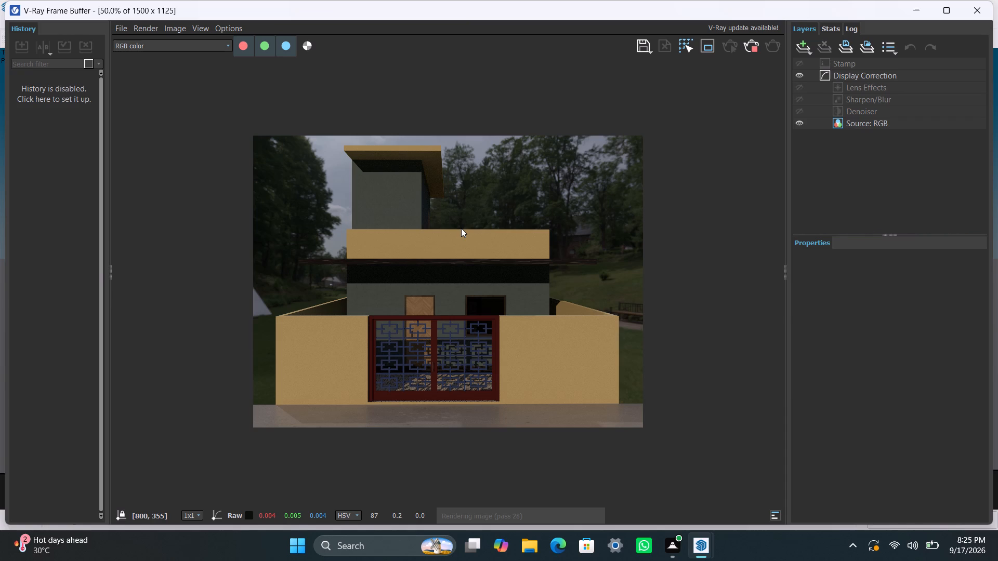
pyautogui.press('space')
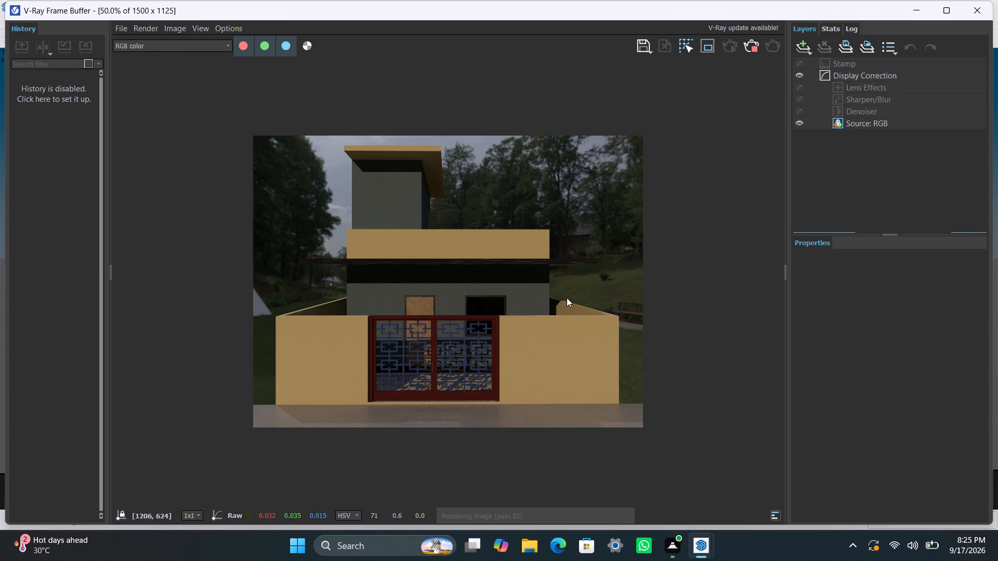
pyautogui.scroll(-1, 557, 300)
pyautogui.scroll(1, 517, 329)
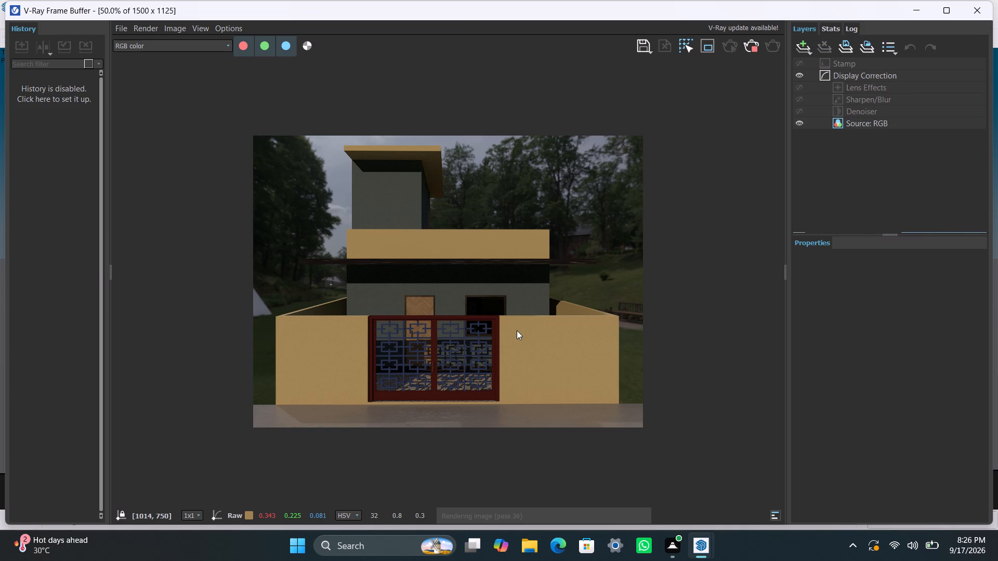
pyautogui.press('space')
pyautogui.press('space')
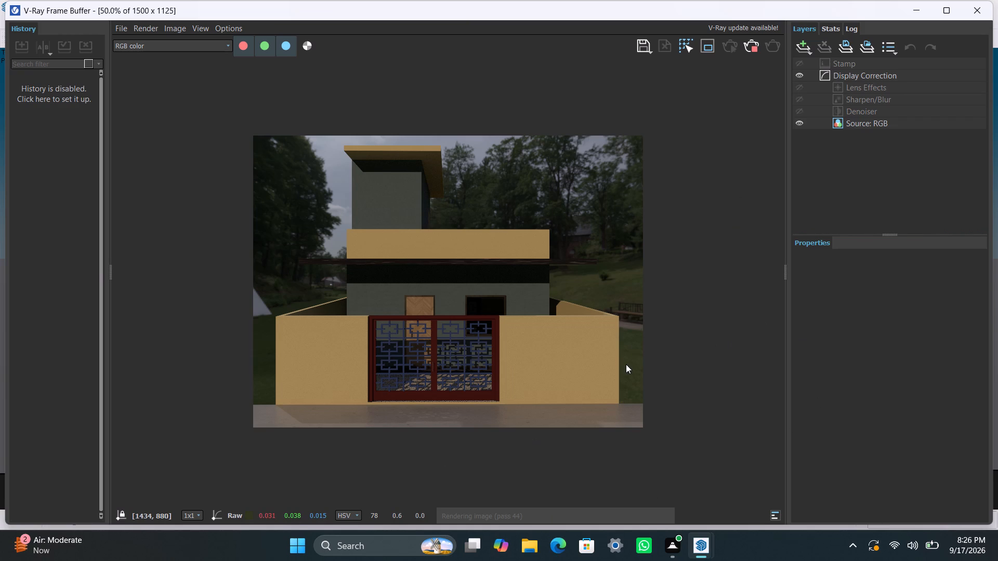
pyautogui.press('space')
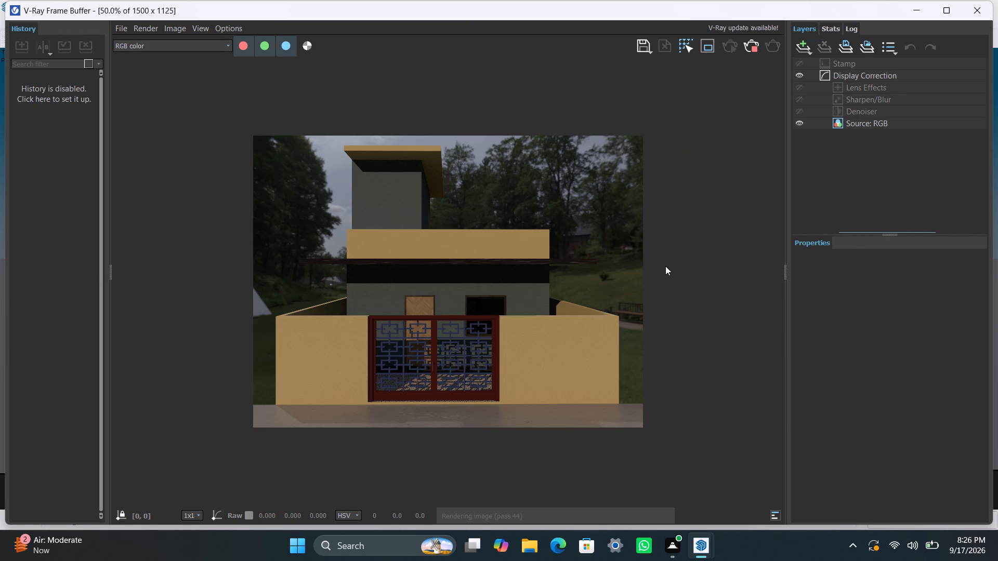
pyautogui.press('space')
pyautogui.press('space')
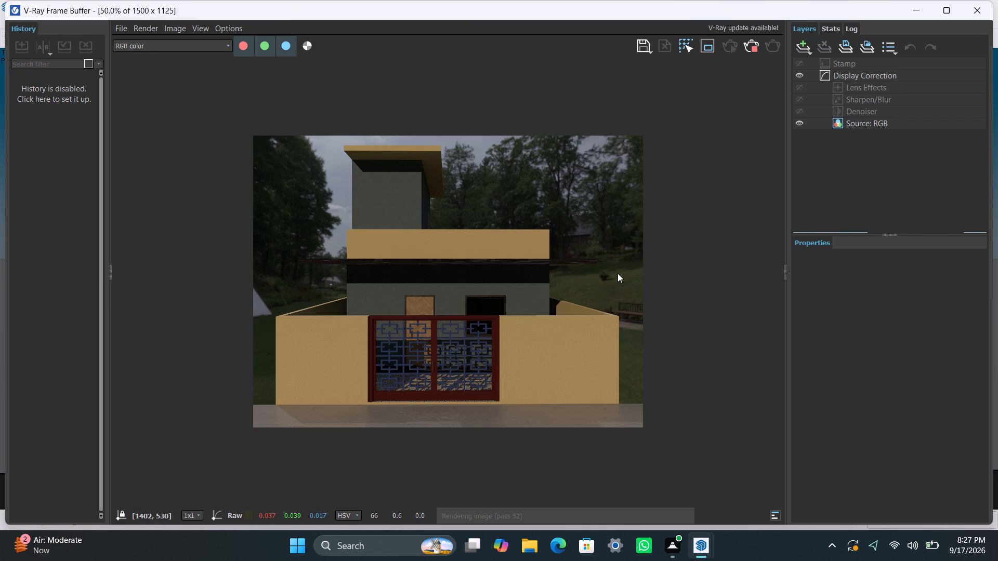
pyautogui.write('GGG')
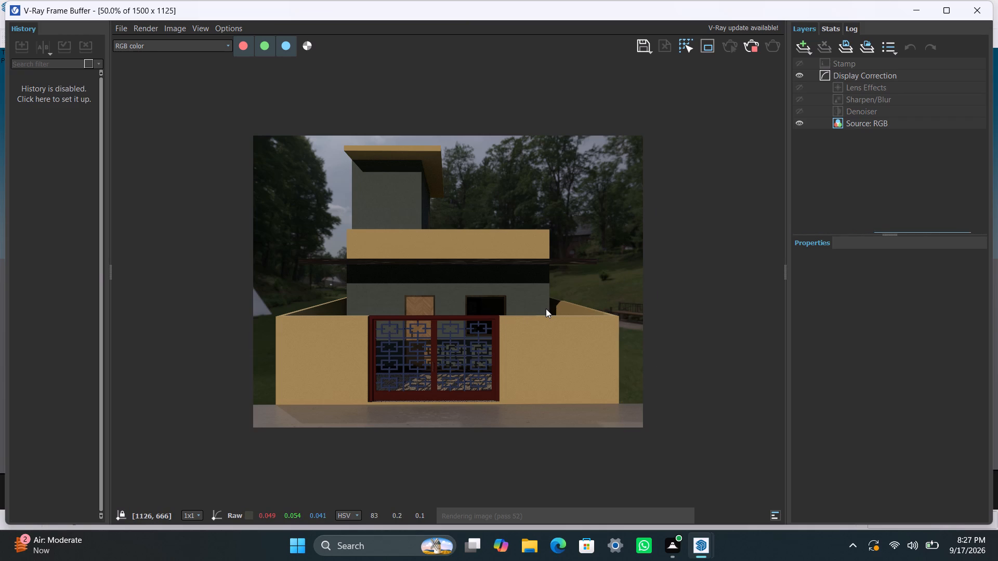
# Inspect the render in progress, both as a whole and close up around the gate, door, window and boundary walls.
pyautogui.scroll(-2, 545, 310)
pyautogui.scroll(1, 545, 313)
pyautogui.scroll(-1, 545, 313)
pyautogui.scroll(1, 545, 313)
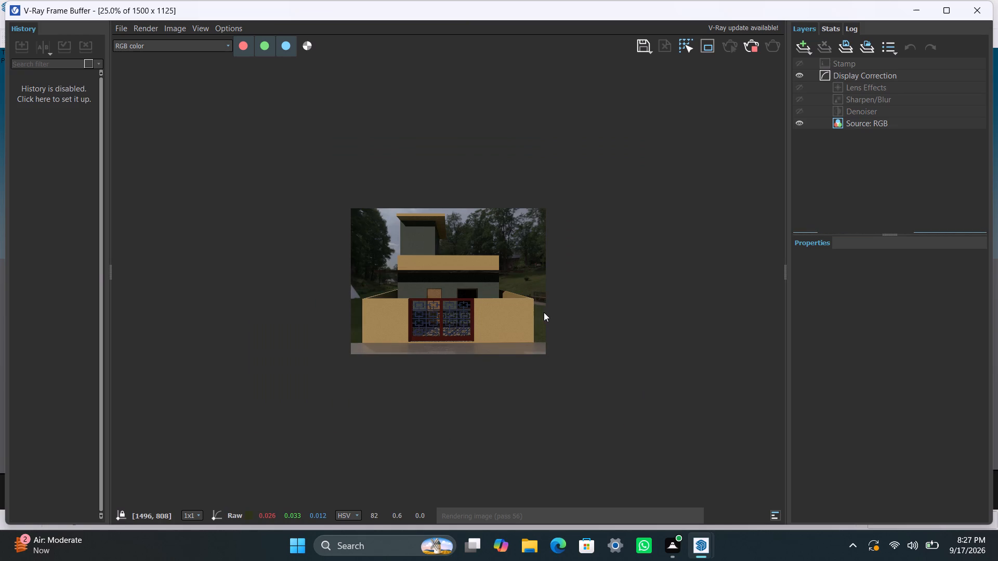
pyautogui.scroll(1, 488, 272)
pyautogui.scroll(2, 418, 302)
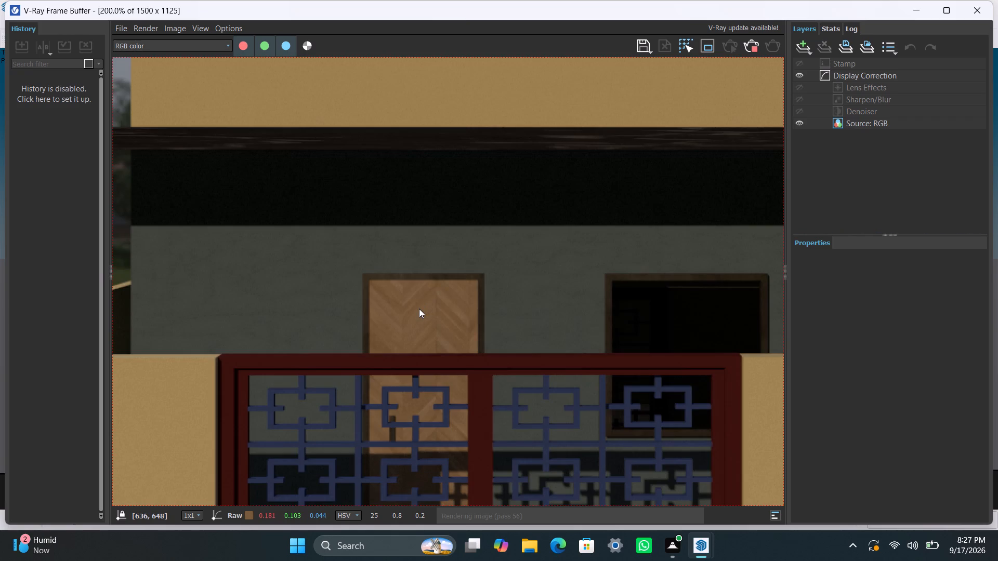
pyautogui.scroll(-3, 487, 382)
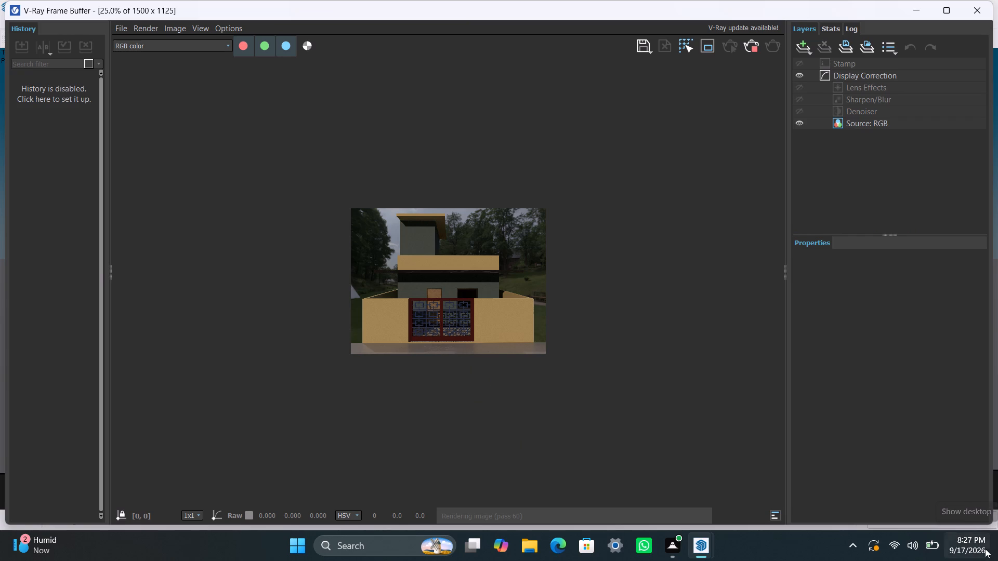
pyautogui.scroll(1, 496, 345)
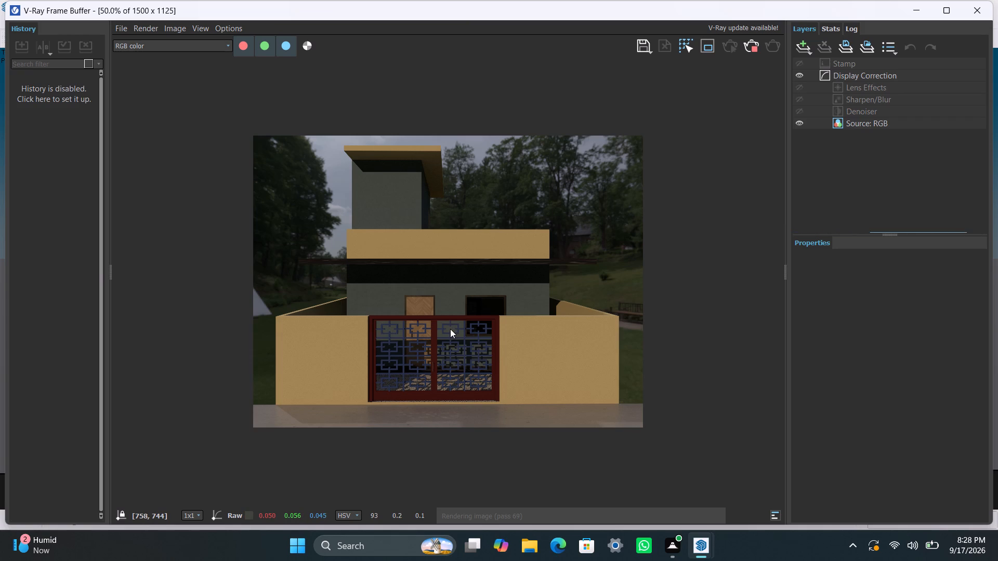
pyautogui.scroll(-1, 443, 357)
pyautogui.scroll(2, 442, 351)
pyautogui.scroll(-1, 439, 348)
pyautogui.scroll(1, 436, 336)
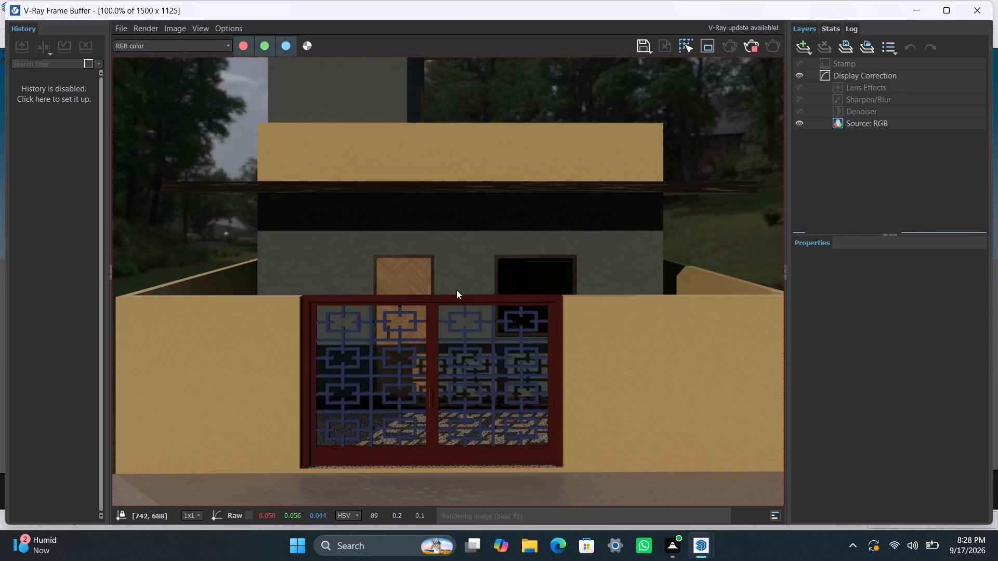
pyautogui.scroll(-3, 455, 289)
pyautogui.scroll(-1, 465, 344)
pyautogui.scroll(2, 480, 381)
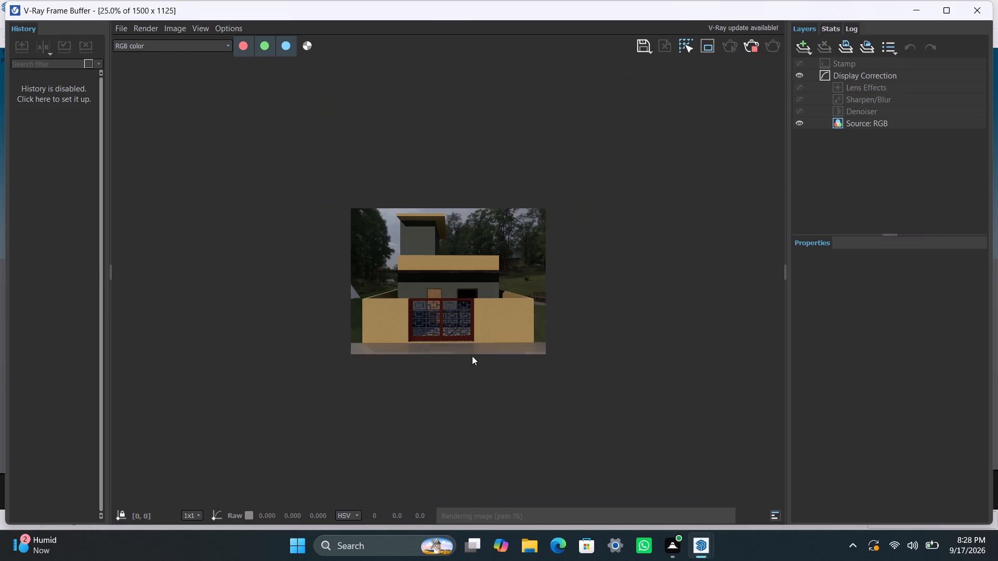
pyautogui.scroll(2, 472, 356)
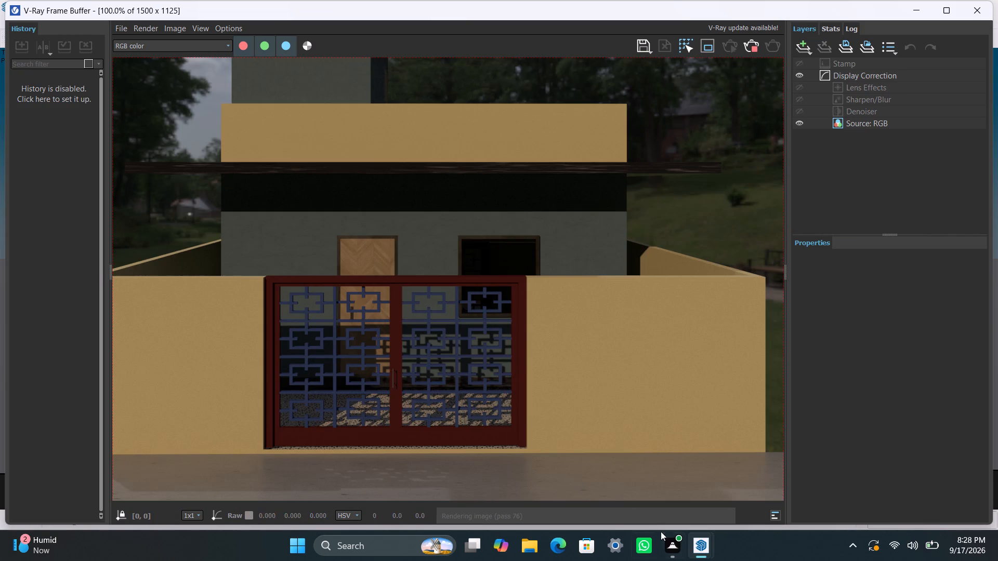
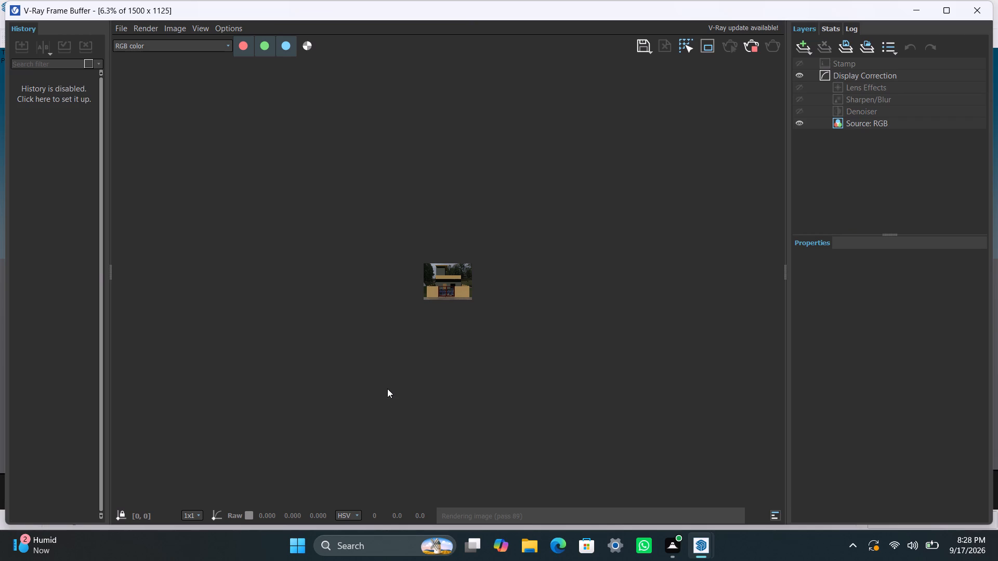
# Examine the progressing render of the front view as a whole and close up around the gate, door, window and roof edge.
pyautogui.scroll(2, 421, 299)
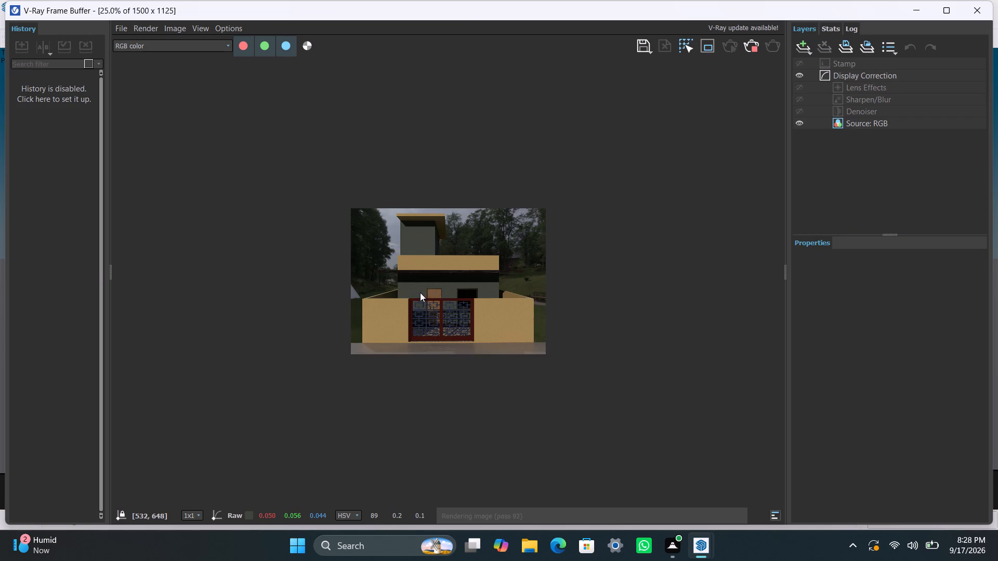
pyautogui.scroll(1, 420, 292)
pyautogui.scroll(-1, 420, 292)
pyautogui.scroll(1, 414, 316)
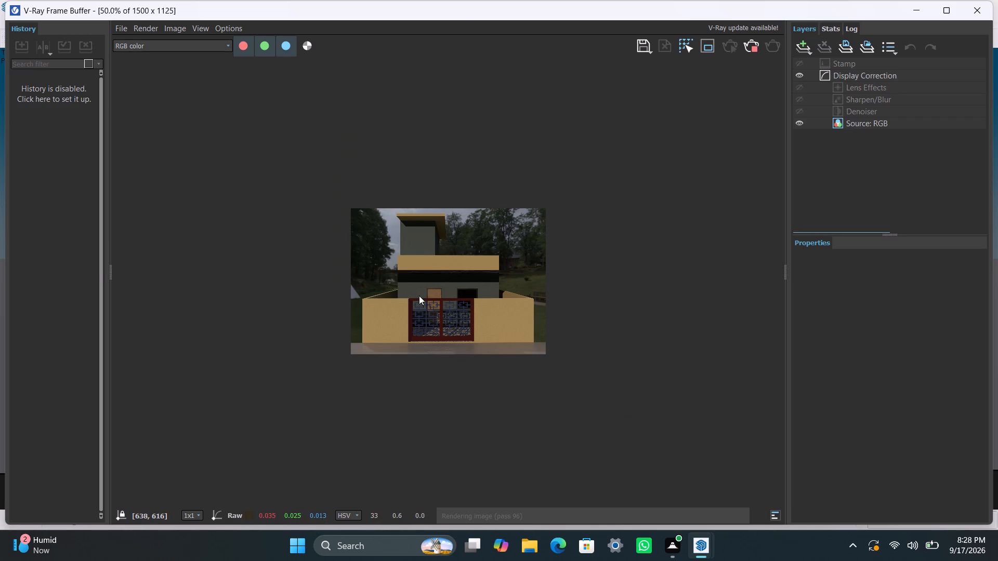
pyautogui.scroll(2, 418, 293)
pyautogui.scroll(-1, 418, 294)
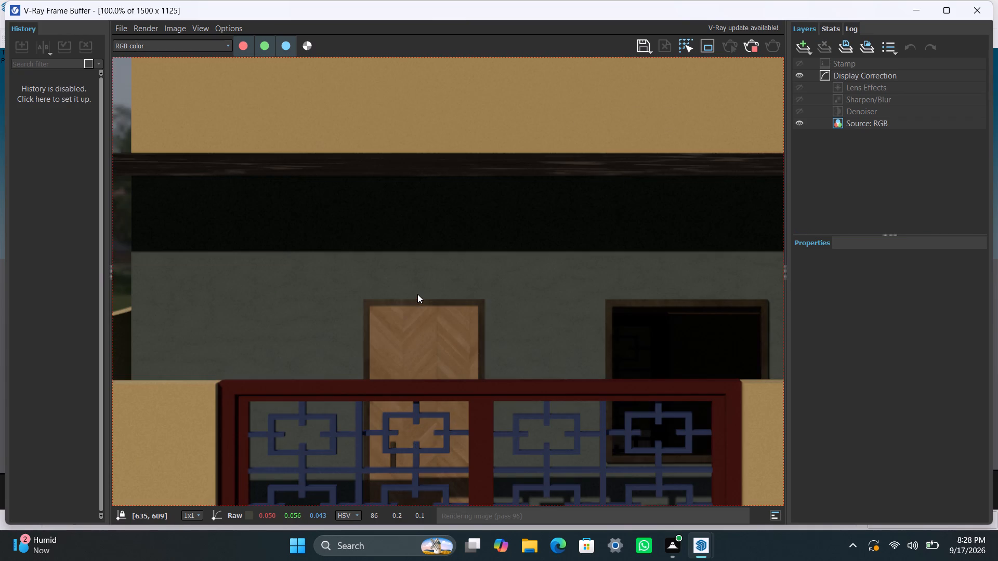
pyautogui.scroll(-1, 415, 303)
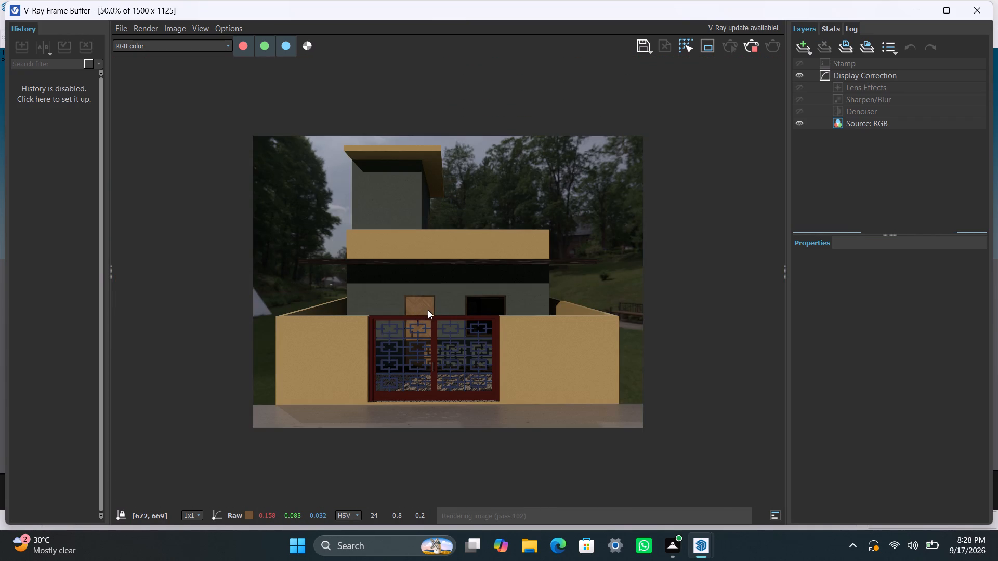
pyautogui.scroll(1, 429, 311)
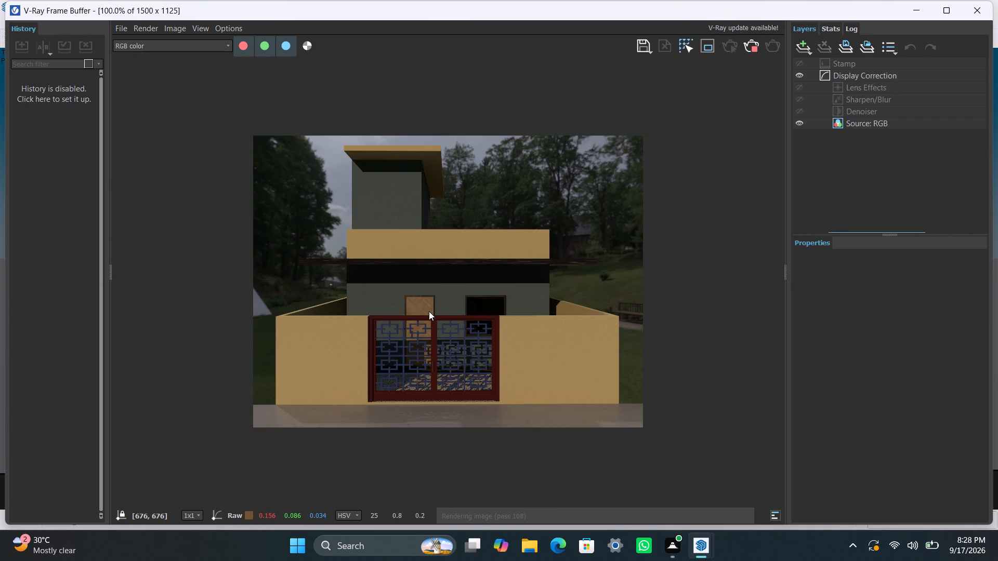
pyautogui.scroll(-1, 435, 308)
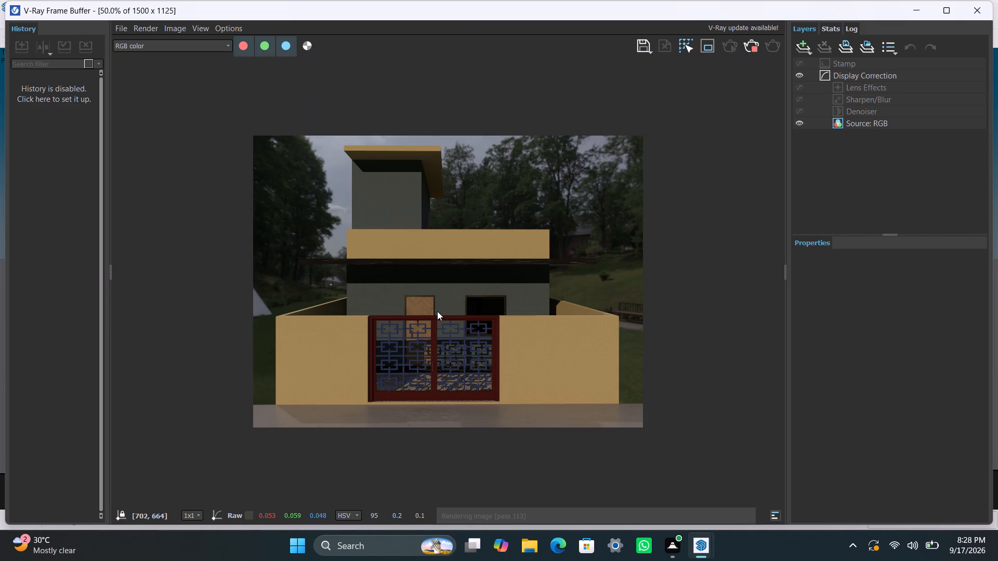
pyautogui.press('space')
pyautogui.scroll(-1, 436, 327)
pyautogui.scroll(1, 436, 328)
pyautogui.write('GG')
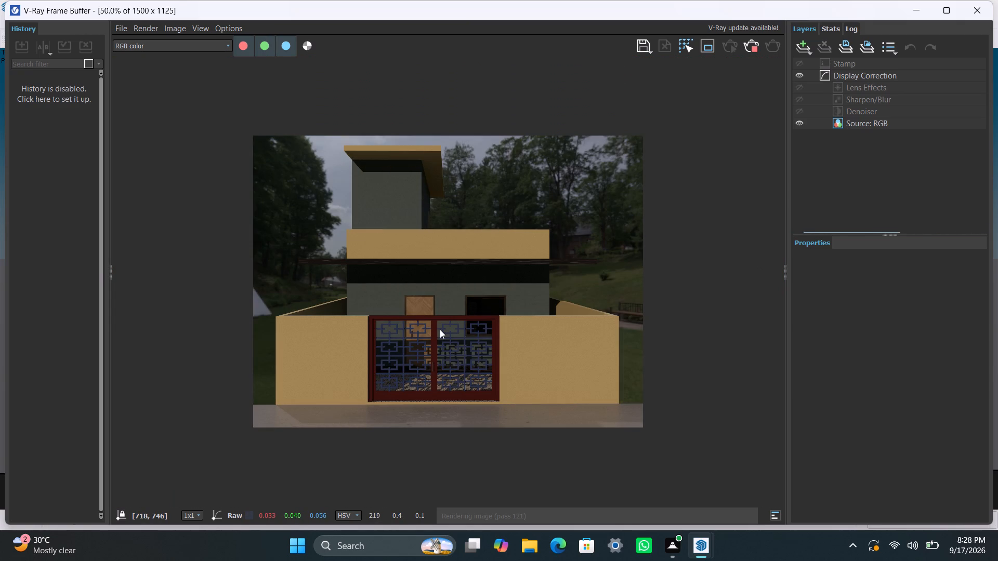
pyautogui.scroll(-1, 438, 335)
pyautogui.scroll(2, 438, 336)
pyautogui.scroll(-1, 436, 337)
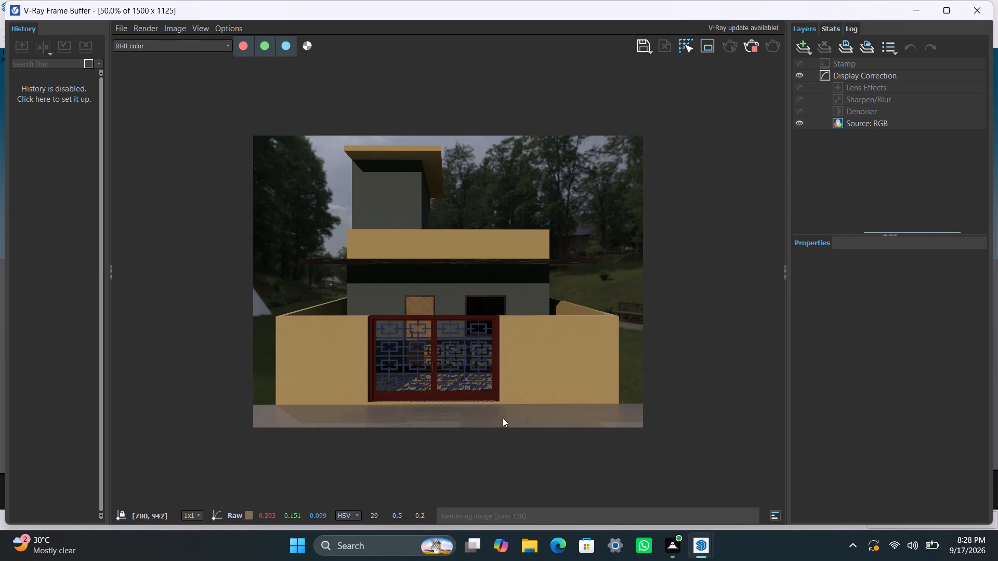
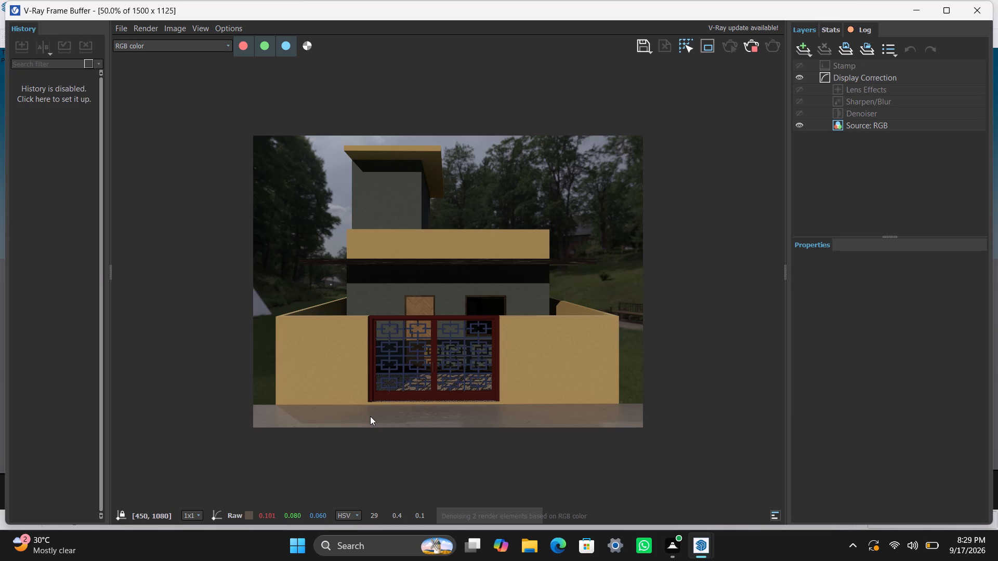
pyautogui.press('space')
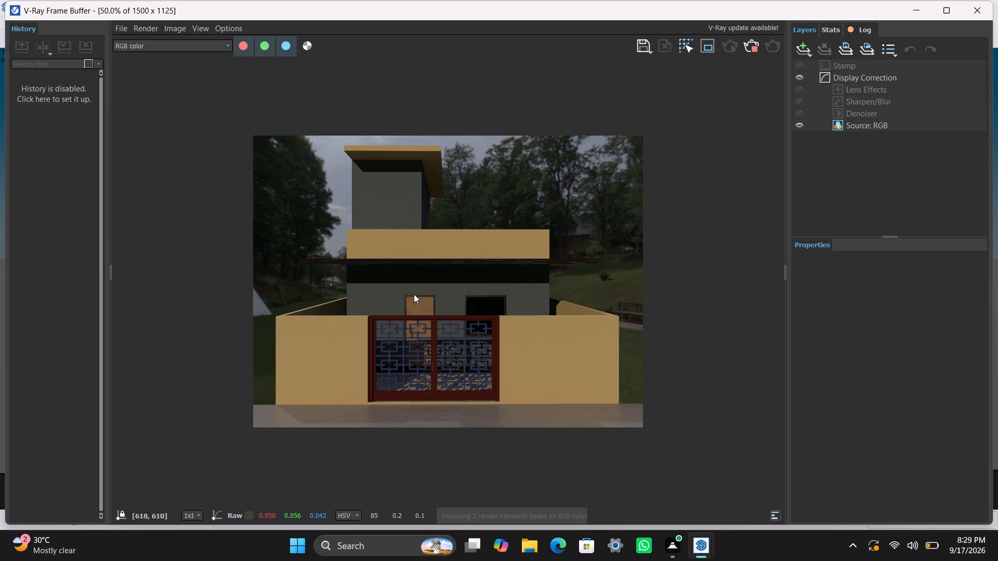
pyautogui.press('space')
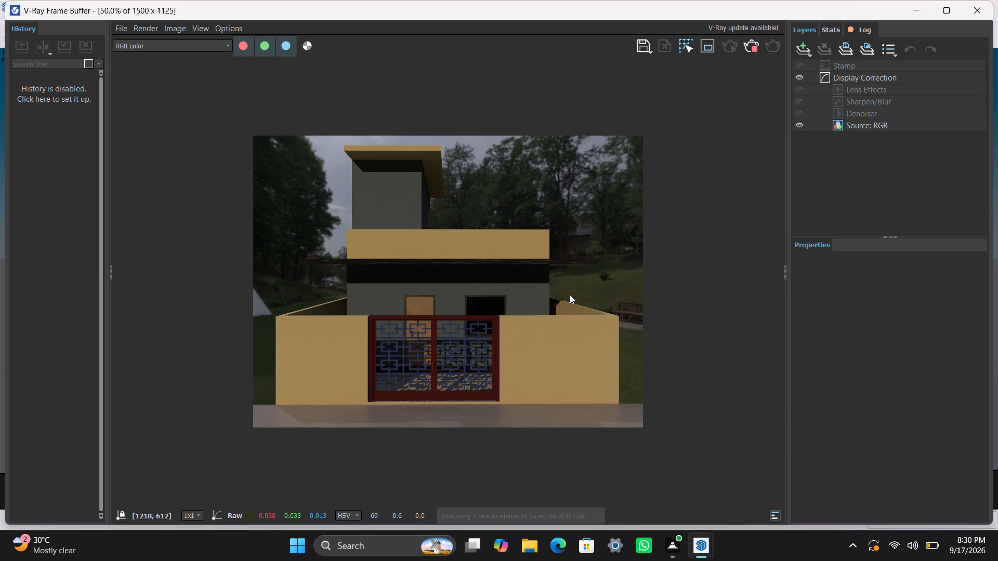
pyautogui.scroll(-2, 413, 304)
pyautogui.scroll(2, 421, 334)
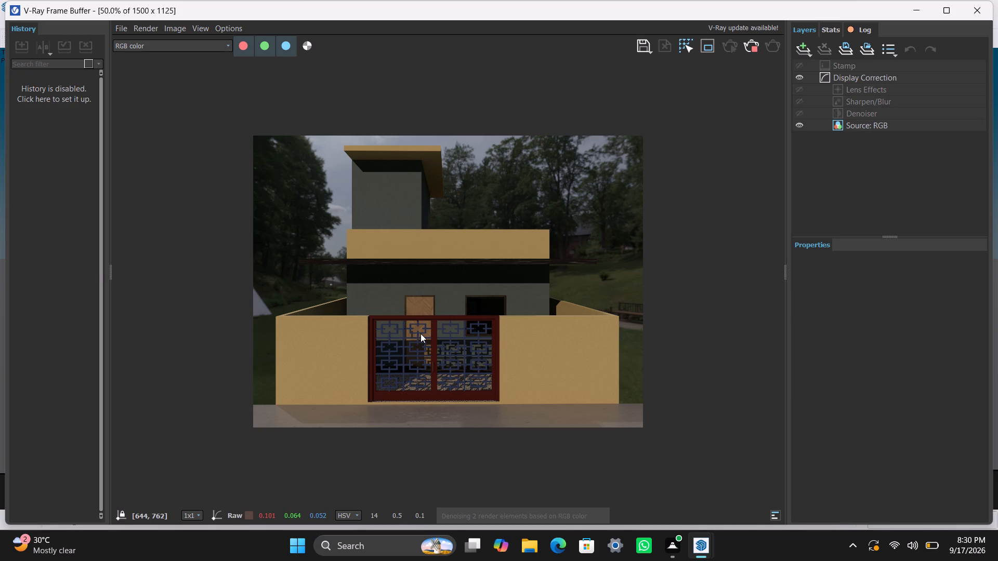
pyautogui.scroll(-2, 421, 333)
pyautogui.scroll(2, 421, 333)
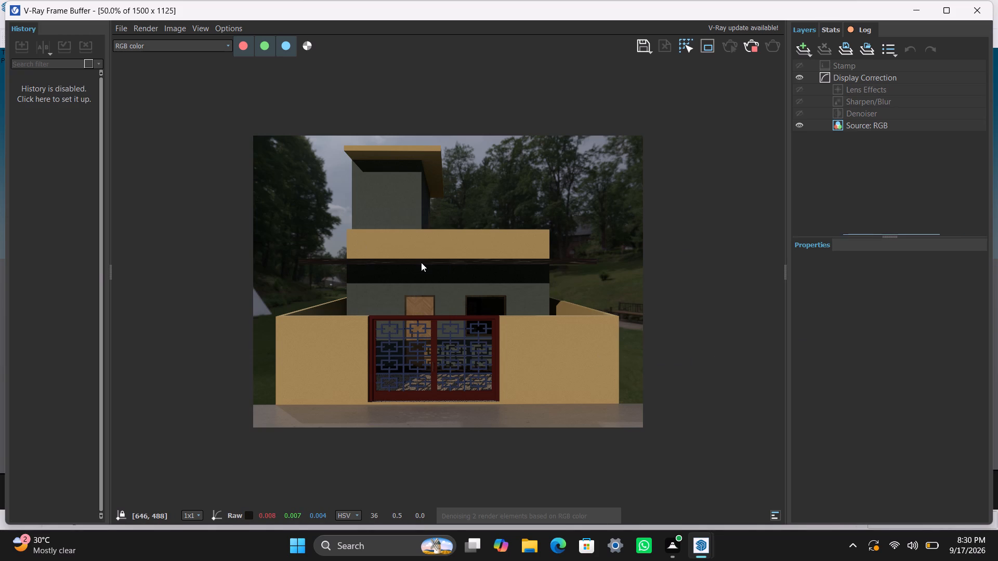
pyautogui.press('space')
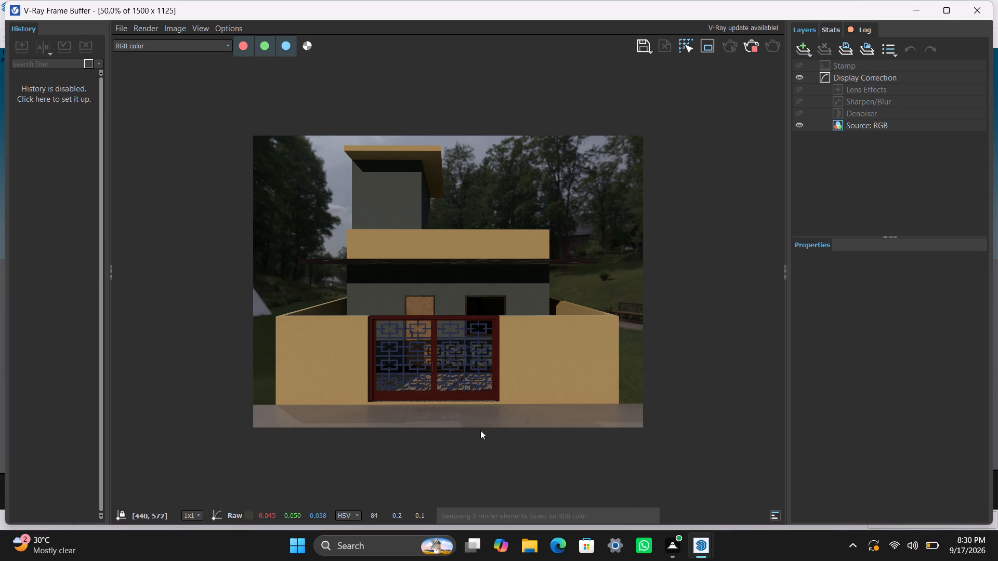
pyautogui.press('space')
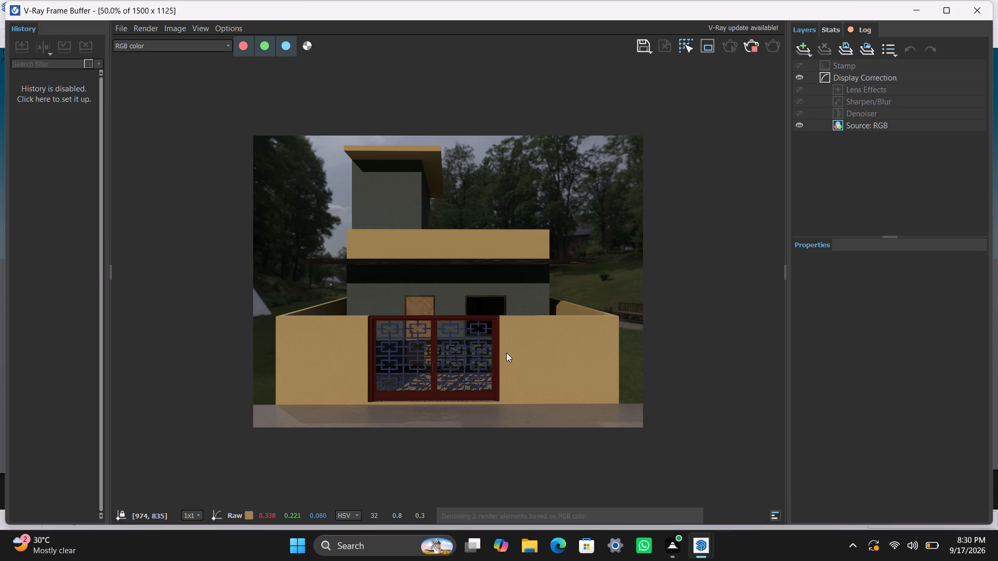
# Examine the denoising front-view render close up around the gate grille, door, window and boundary wall.
pyautogui.scroll(1, 361, 276)
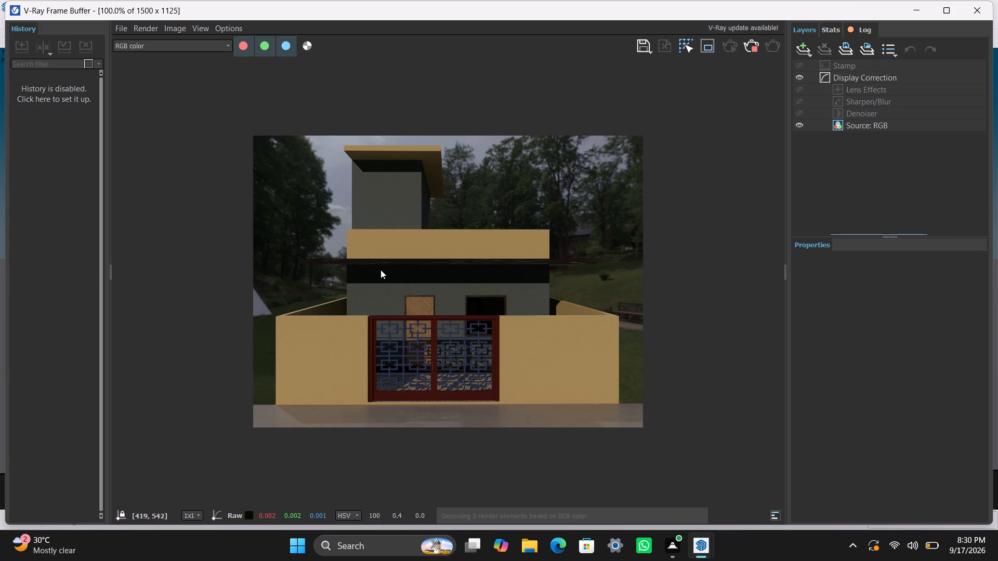
pyautogui.scroll(-1, 381, 270)
pyautogui.scroll(1, 382, 269)
pyautogui.scroll(-1, 460, 362)
pyautogui.scroll(1, 460, 362)
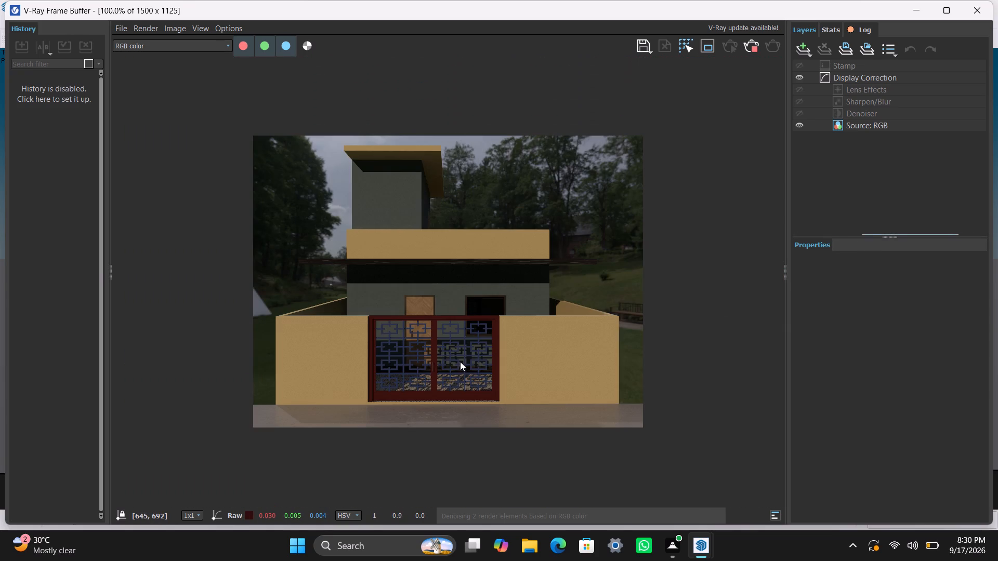
pyautogui.scroll(1, 465, 362)
pyautogui.scroll(-1, 465, 361)
pyautogui.scroll(-1, 507, 320)
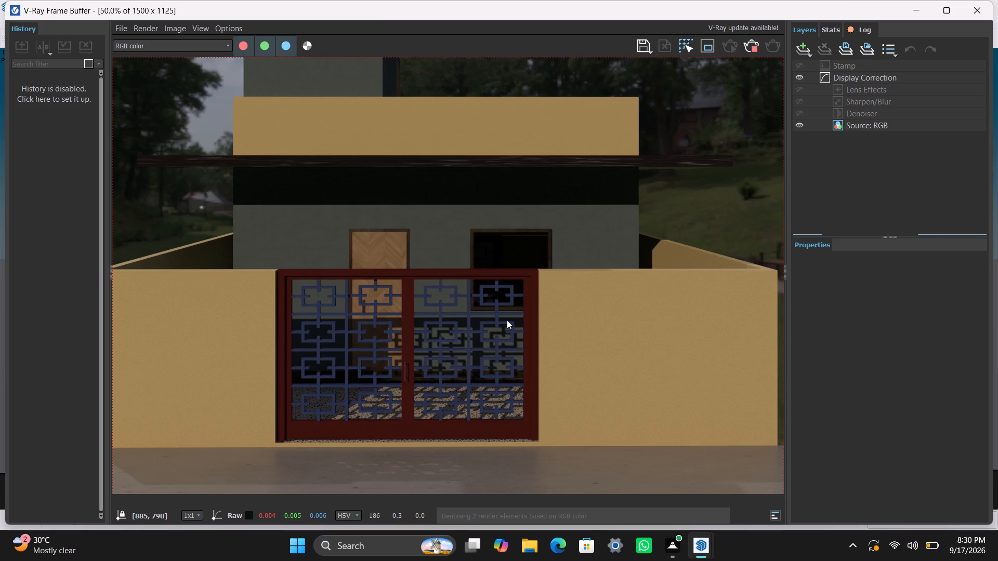
pyautogui.scroll(-2, 484, 378)
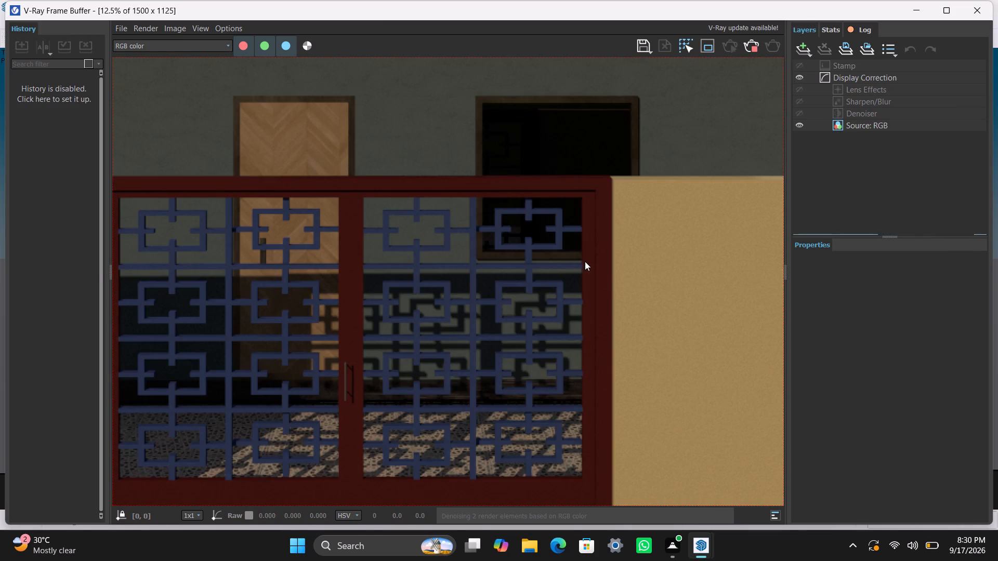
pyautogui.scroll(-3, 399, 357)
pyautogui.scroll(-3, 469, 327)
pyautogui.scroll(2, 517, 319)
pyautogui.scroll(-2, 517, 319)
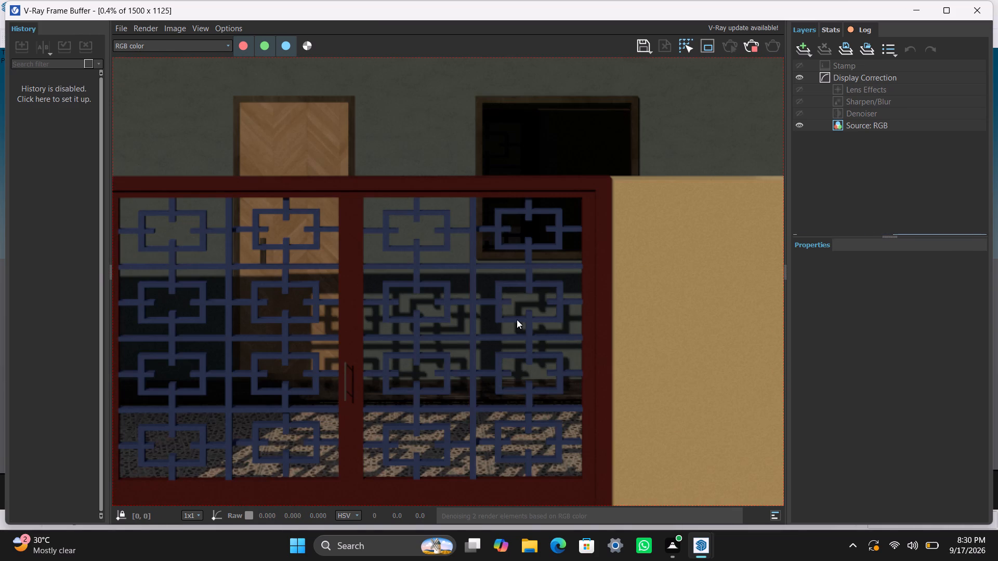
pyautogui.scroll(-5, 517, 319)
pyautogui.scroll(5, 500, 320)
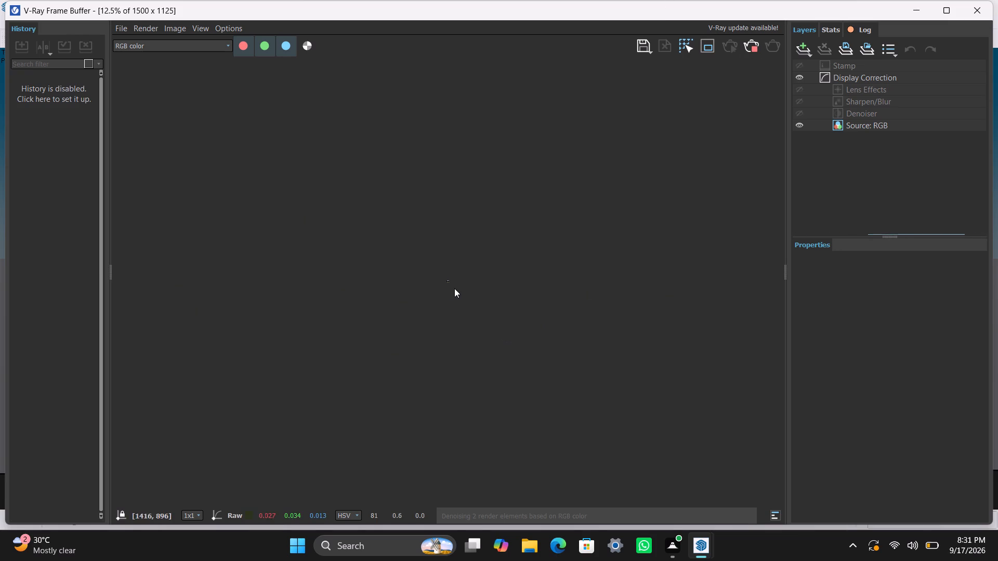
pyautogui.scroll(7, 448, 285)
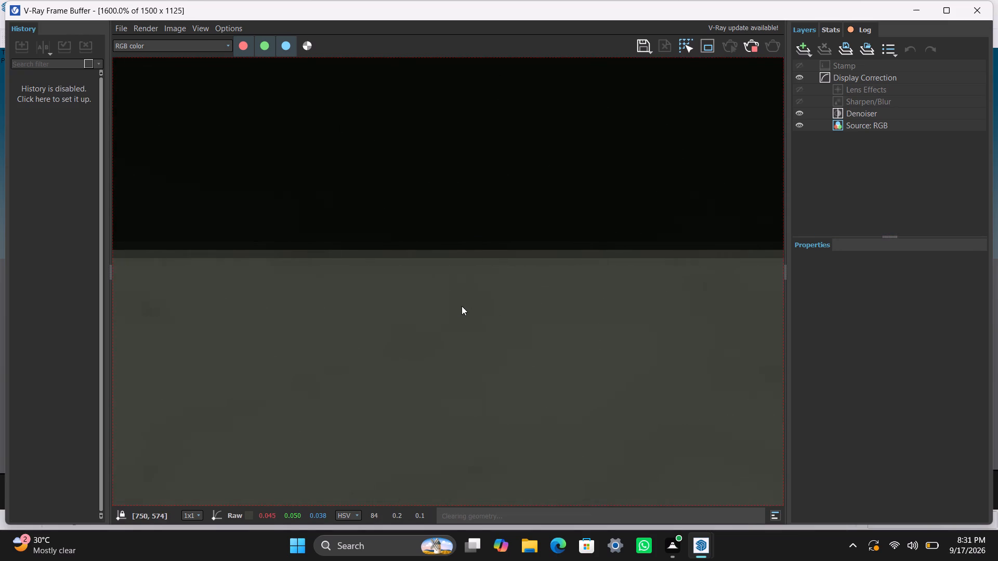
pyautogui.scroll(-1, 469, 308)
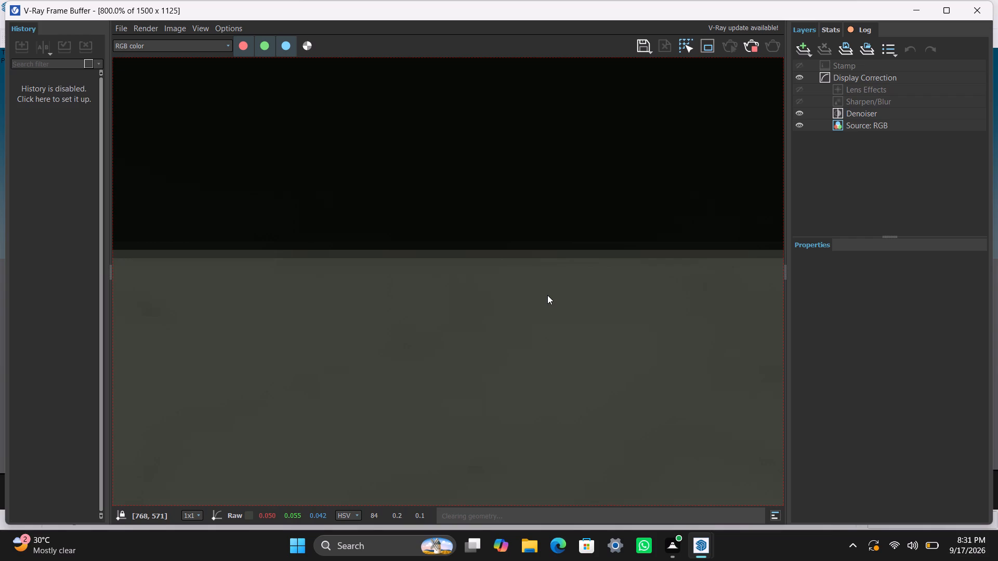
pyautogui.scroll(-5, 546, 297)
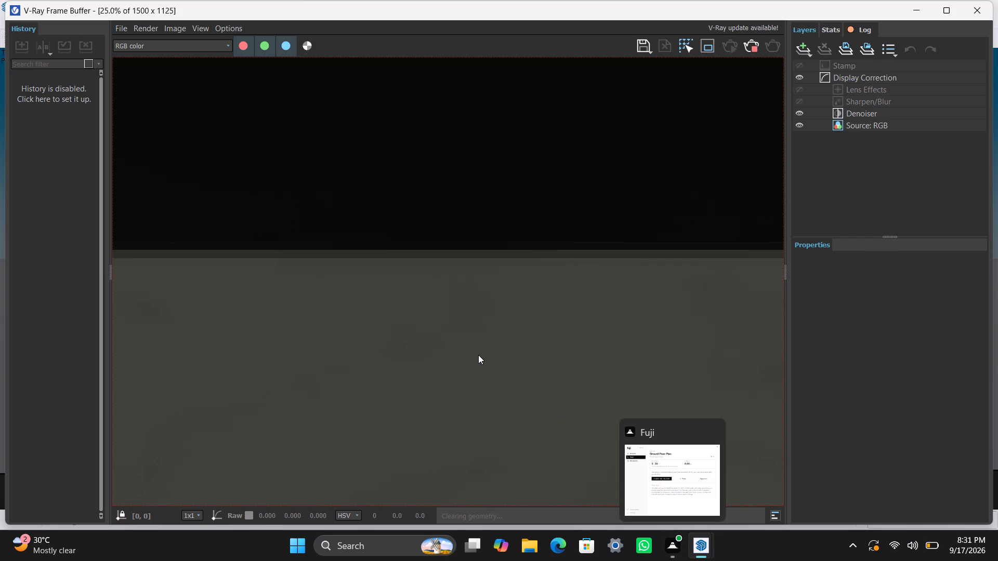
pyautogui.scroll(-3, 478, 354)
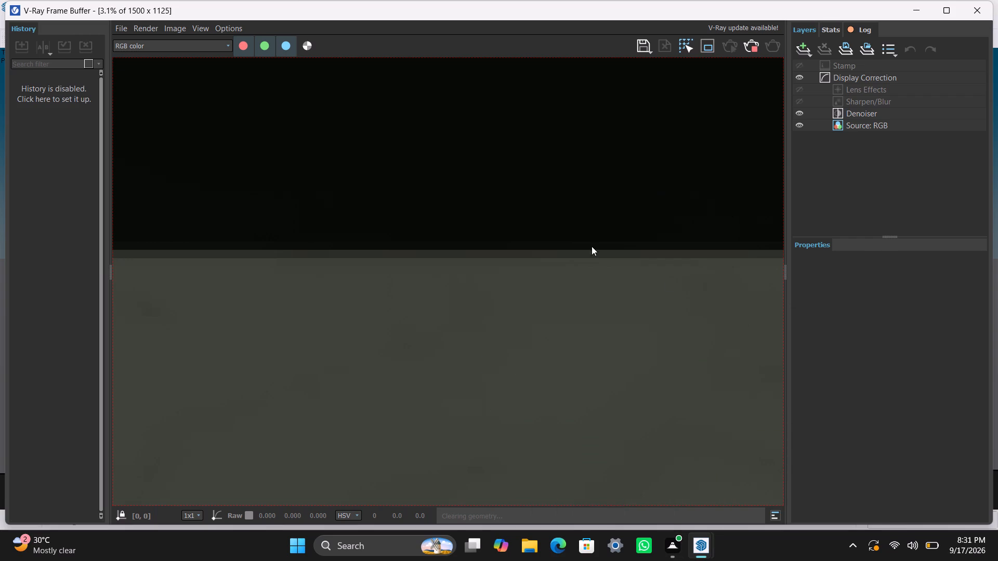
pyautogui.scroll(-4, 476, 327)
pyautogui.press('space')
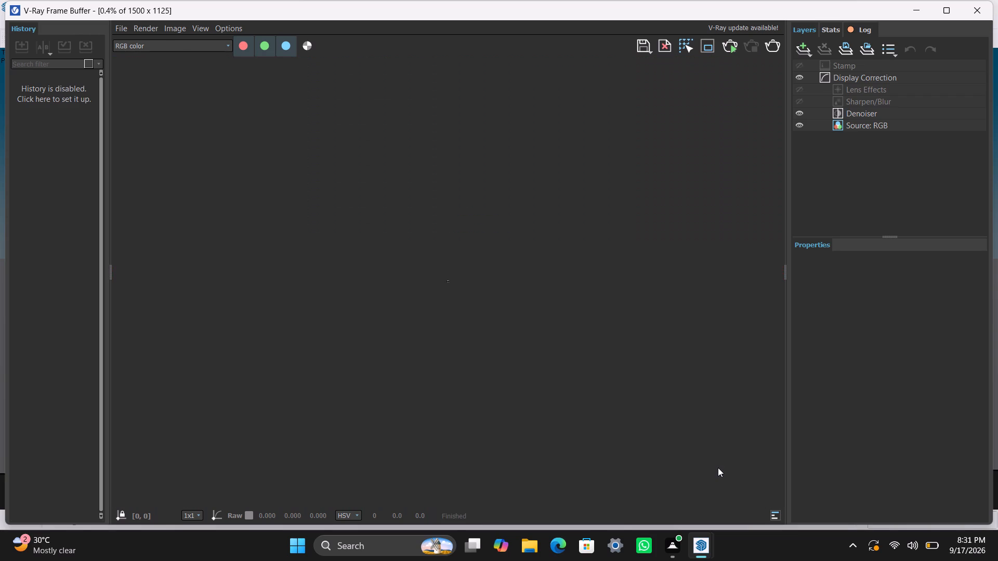
# Examine the finished, denoised front-view render as a whole at 50% zoom.
pyautogui.scroll(4, 465, 295)
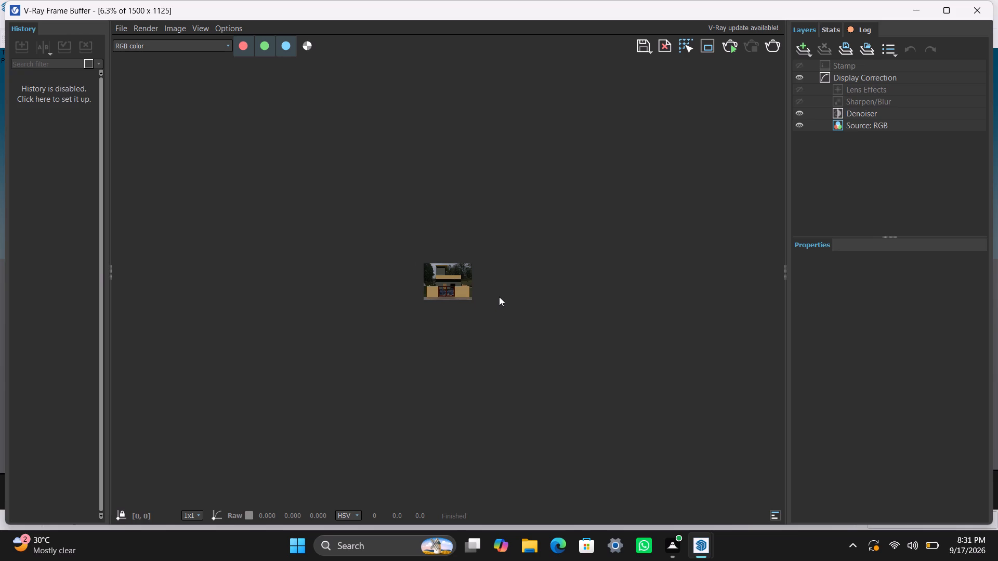
pyautogui.scroll(3, 499, 297)
pyautogui.scroll(1, 547, 325)
pyautogui.scroll(-1, 677, 414)
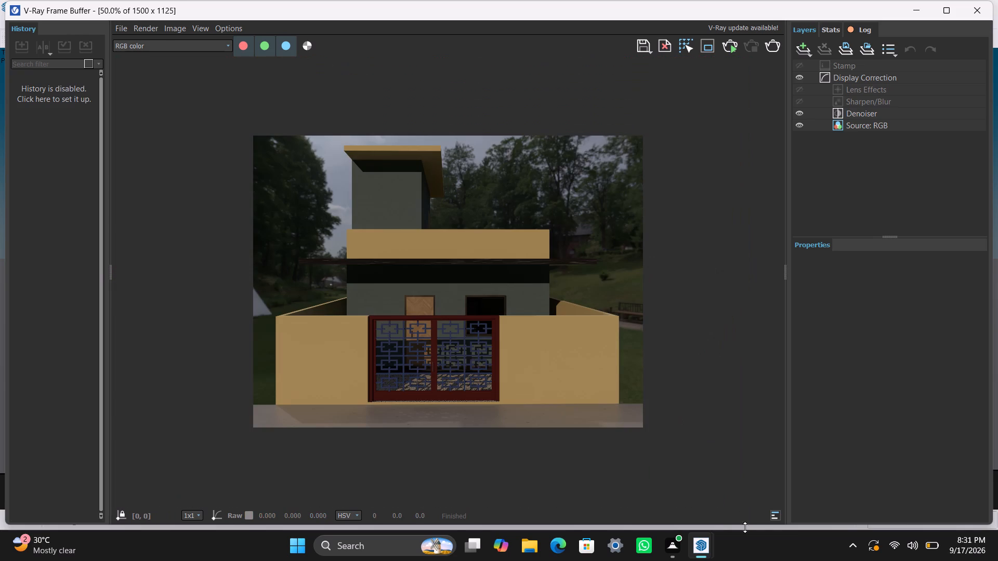
# Bring up the open SketchUp and V-Ray windows to switch away from the frame buffer.
pyautogui.click(702, 547)
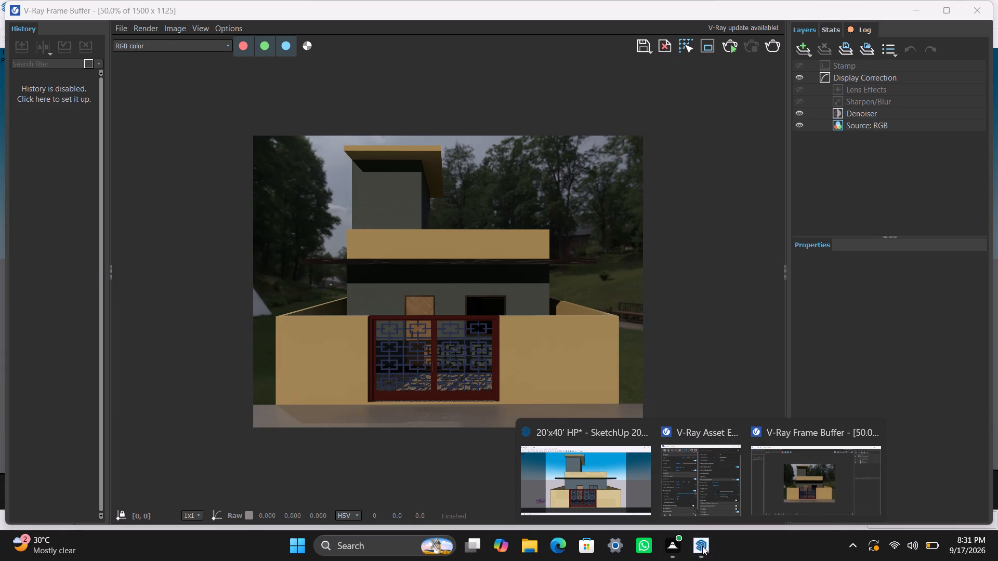
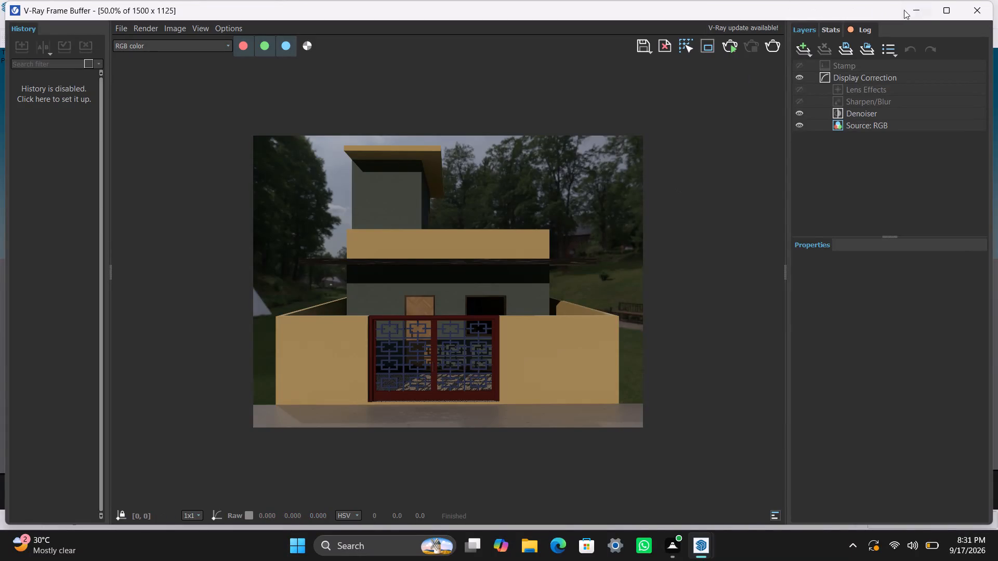
# Minimize the V-Ray frame buffer to return to the 20'x40' house model.
pyautogui.click(917, 8)
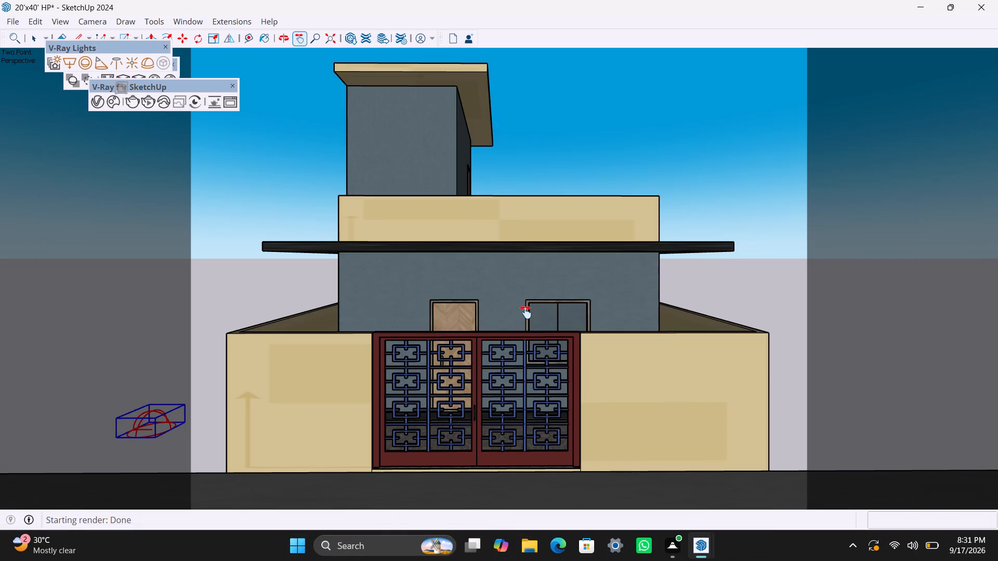
pyautogui.scroll(1, 526, 312)
pyautogui.scroll(-1, 526, 315)
pyautogui.scroll(1, 526, 315)
pyautogui.scroll(-1, 526, 318)
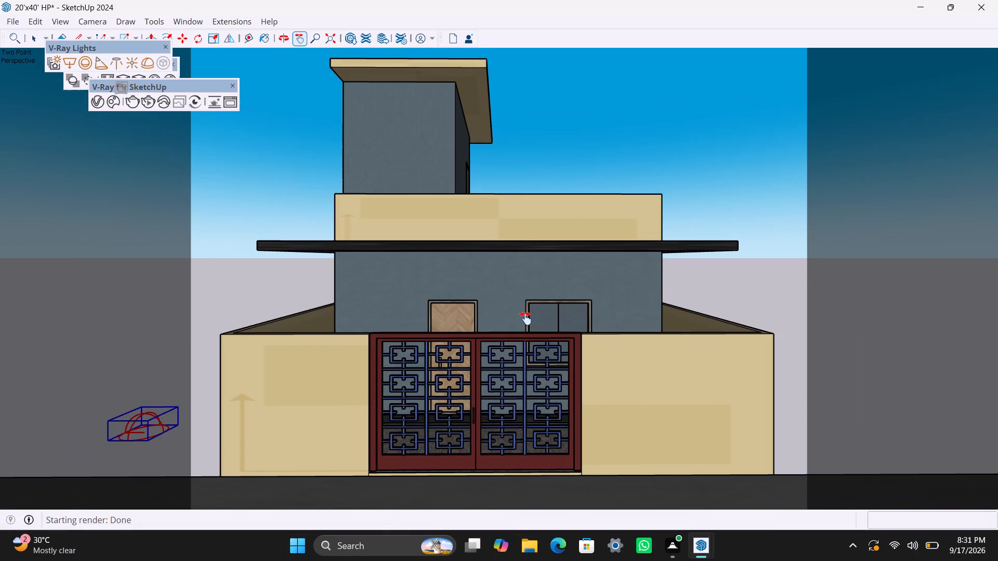
# Close the floating V-Ray for SketchUp tool set covering the model view.
pyautogui.click(238, 81)
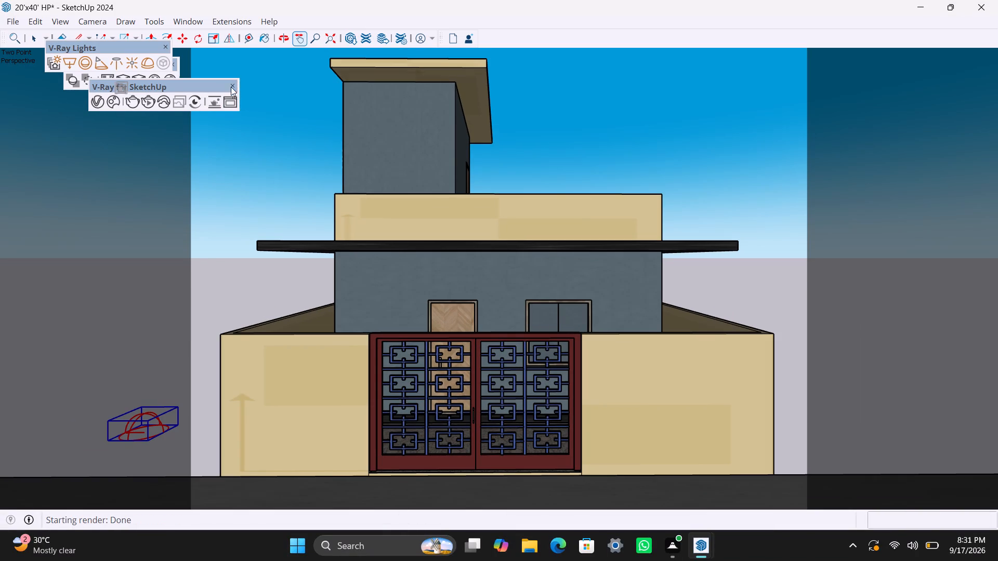
pyautogui.click(234, 86)
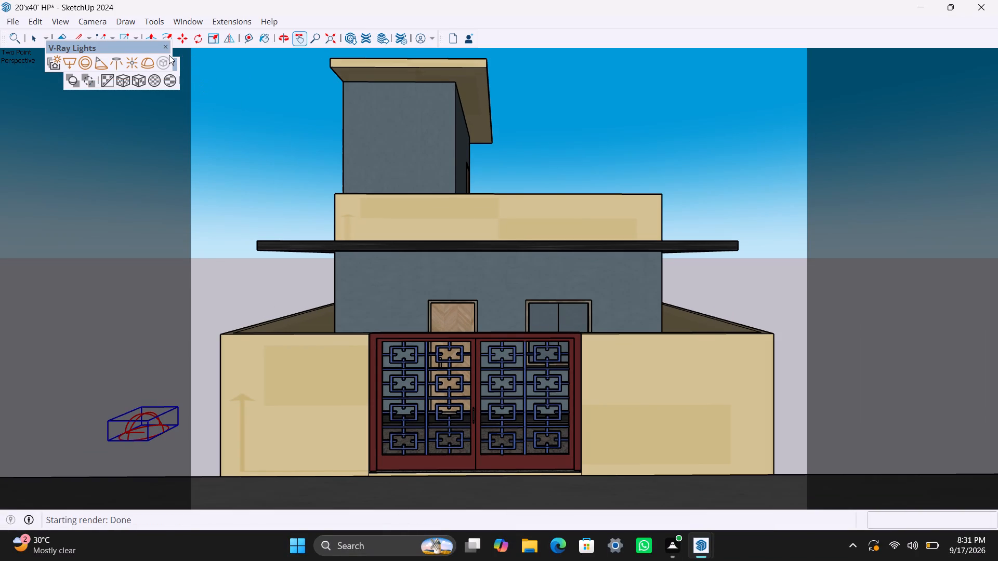
pyautogui.scroll(-1, 330, 323)
pyautogui.scroll(1, 510, 383)
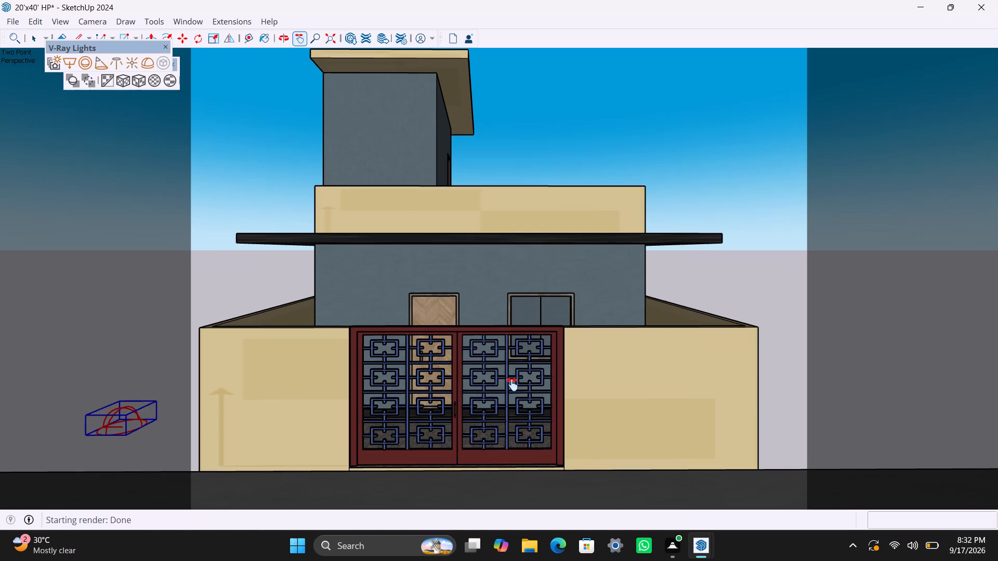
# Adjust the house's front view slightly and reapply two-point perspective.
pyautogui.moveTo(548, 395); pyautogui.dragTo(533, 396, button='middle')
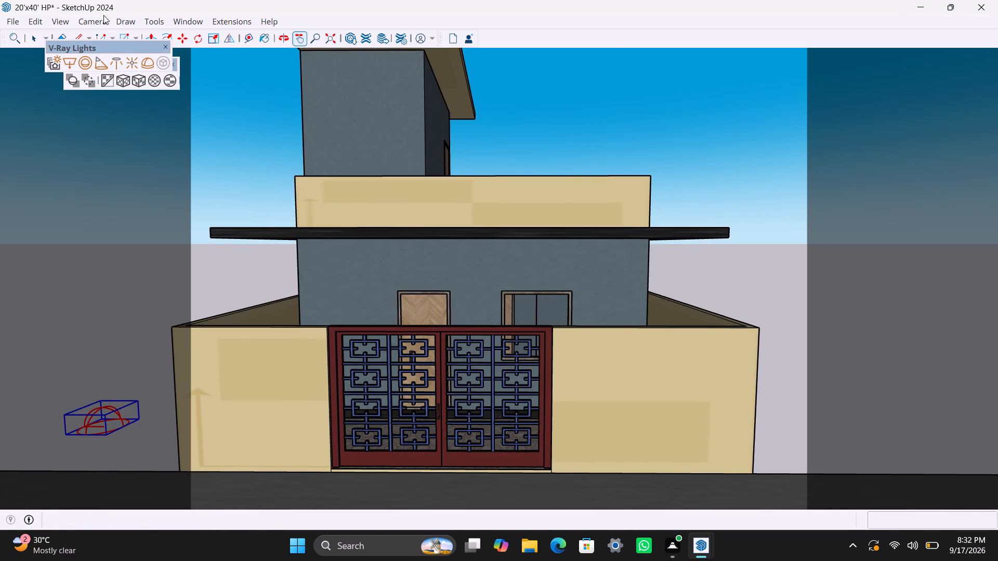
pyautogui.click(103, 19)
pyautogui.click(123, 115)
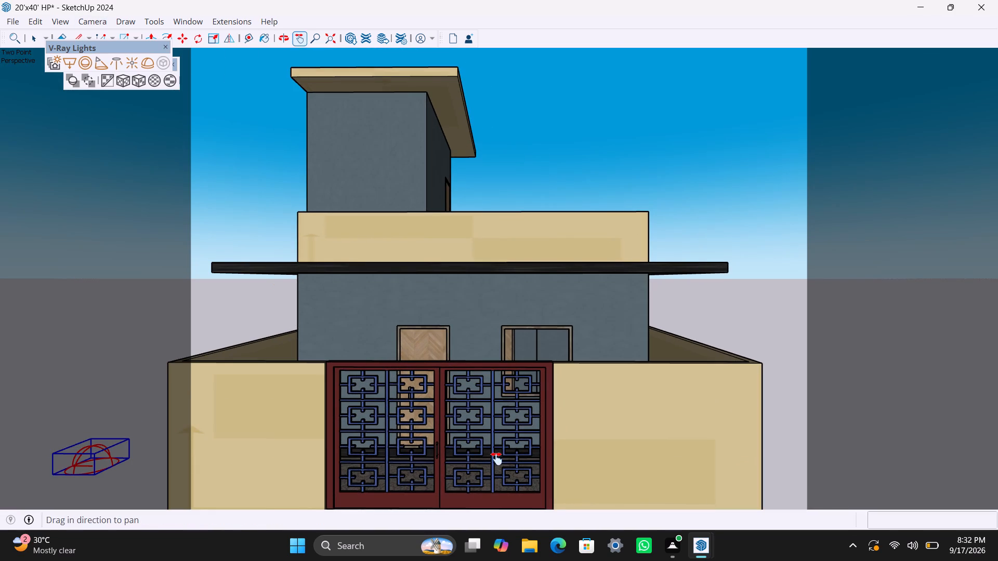
# Reframe the house's front elevation squarely within the render-safe area, with the gate and boundary wall visible, in two-point perspective.
pyautogui.scroll(-1, 497, 460)
pyautogui.keyDown('shift'); pyautogui.moveTo(504, 460); pyautogui.dragTo(519, 460, button='middle'); pyautogui.keyUp('shift')
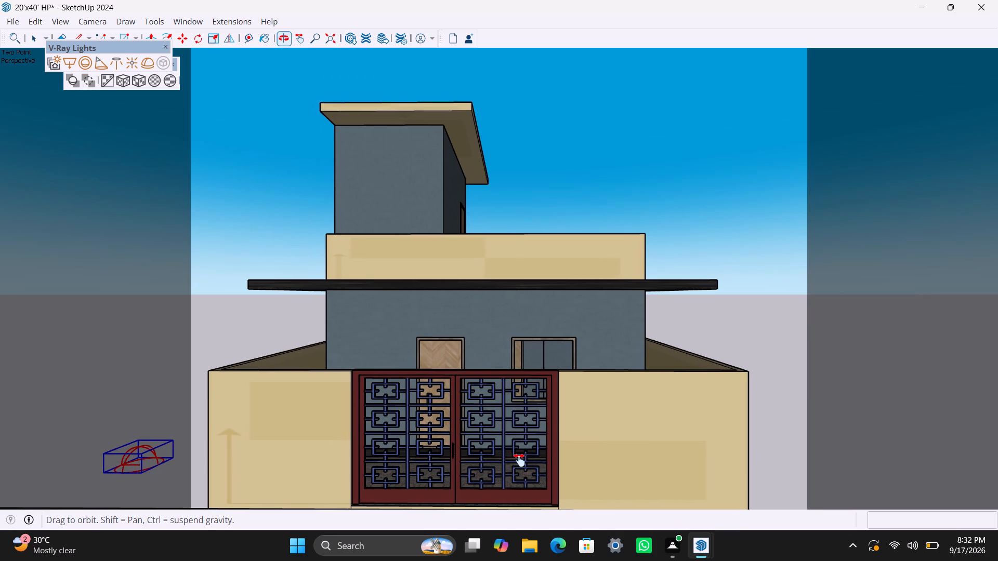
pyautogui.keyDown('shift'); pyautogui.moveTo(519, 460); pyautogui.dragTo(527, 461, button='middle'); pyautogui.keyUp('shift')
pyautogui.moveTo(524, 465); pyautogui.dragTo(530, 439, button='middle')
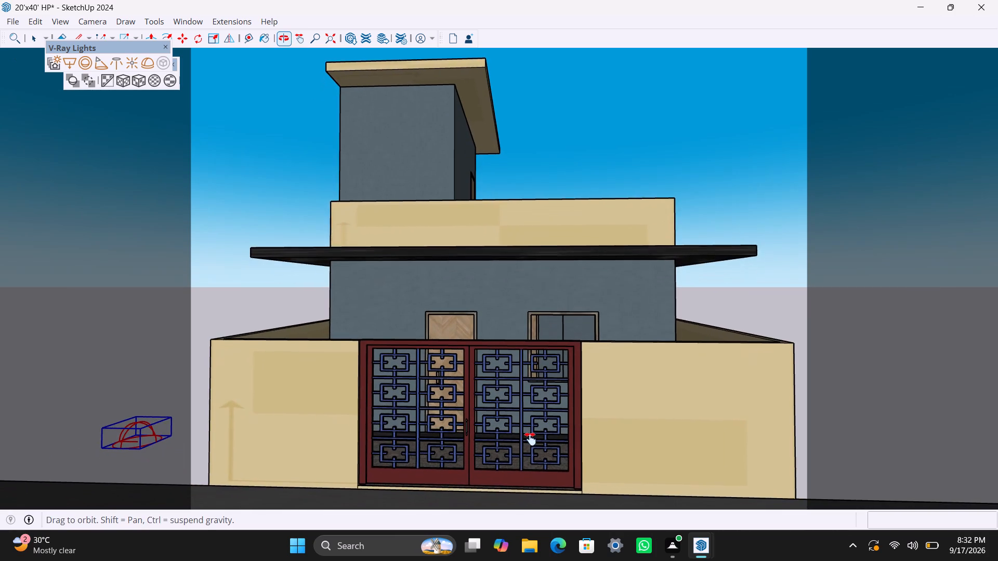
pyautogui.moveTo(530, 439); pyautogui.dragTo(530, 418, button='middle')
pyautogui.moveTo(507, 441); pyautogui.dragTo(518, 454, button='middle')
pyautogui.scroll(1, 514, 453)
pyautogui.keyDown('shift'); pyautogui.moveTo(507, 448); pyautogui.dragTo(484, 451, button='middle'); pyautogui.keyUp('shift')
pyautogui.scroll(-2, 484, 451)
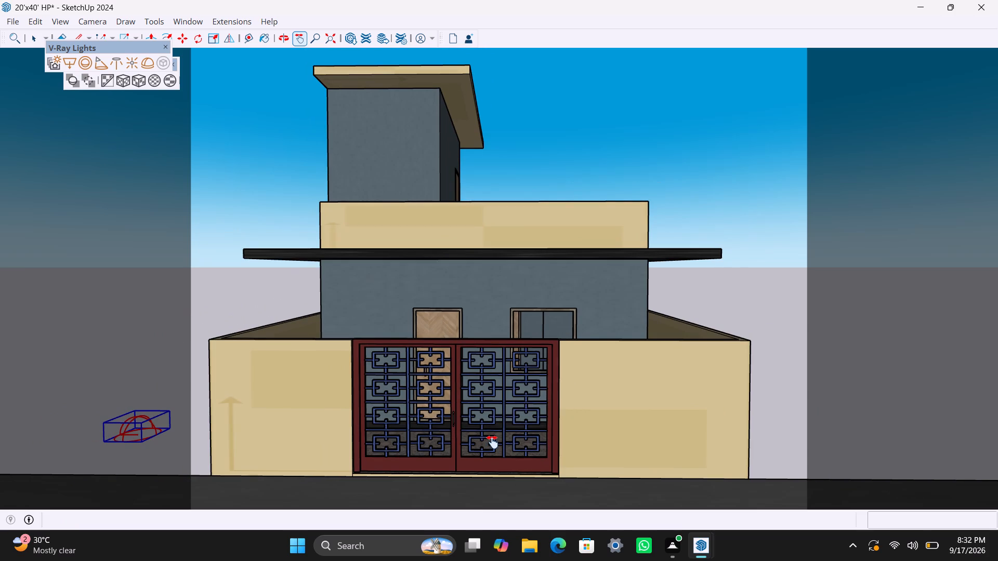
pyautogui.scroll(1, 493, 442)
pyautogui.scroll(-1, 493, 442)
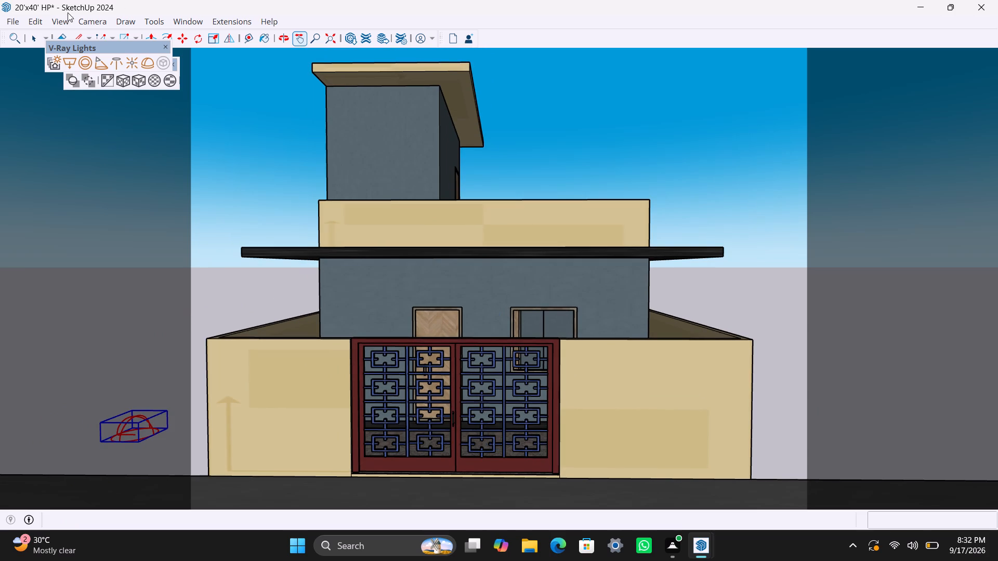
pyautogui.click(93, 23)
pyautogui.click(141, 117)
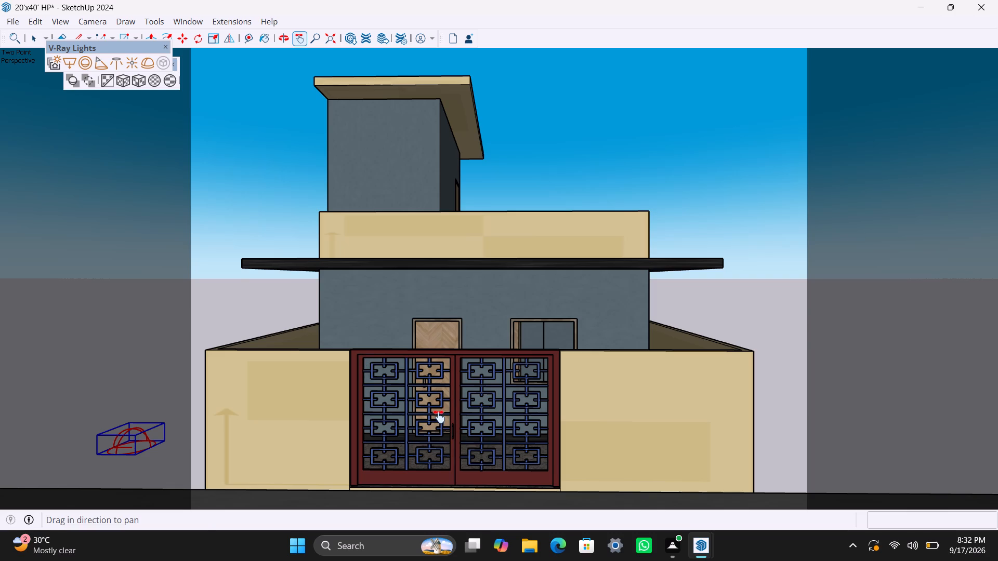
pyautogui.keyDown('shift'); pyautogui.moveTo(446, 417); pyautogui.dragTo(466, 406, button='middle'); pyautogui.keyUp('shift')
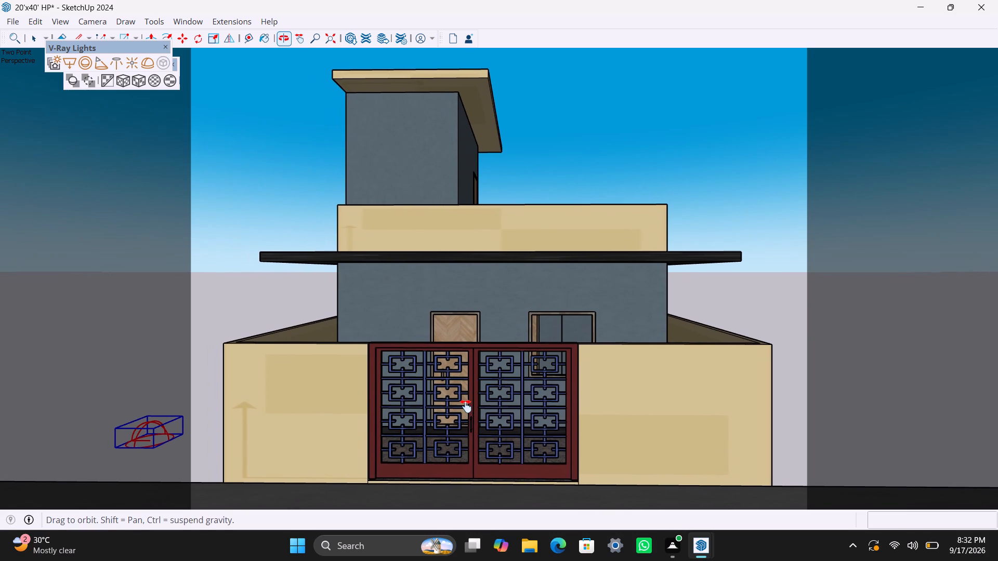
pyautogui.keyDown('shift'); pyautogui.moveTo(466, 406); pyautogui.dragTo(464, 410, button='middle'); pyautogui.keyUp('shift')
pyautogui.scroll(1, 466, 406)
pyautogui.scroll(-1, 468, 399)
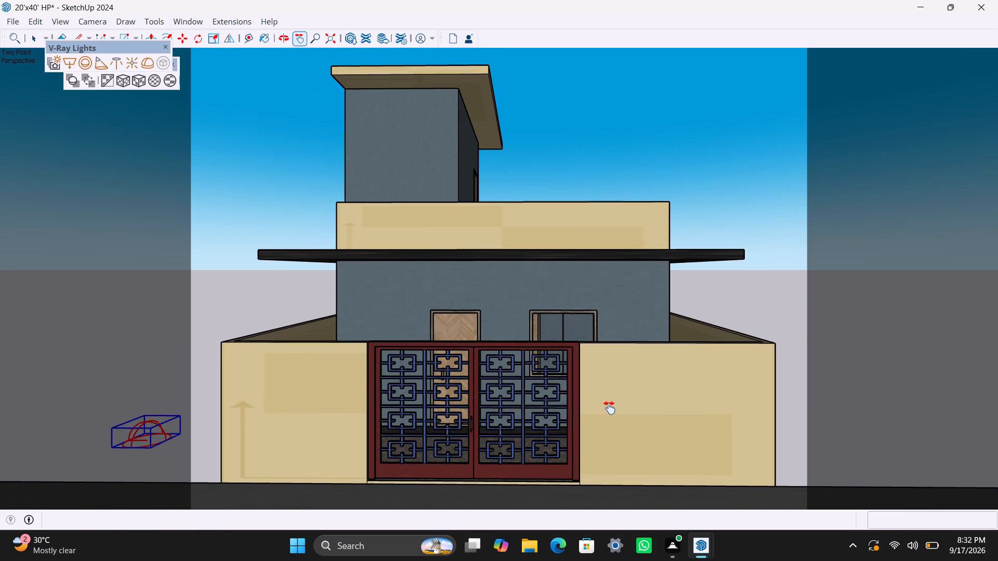
pyautogui.scroll(-1, 580, 285)
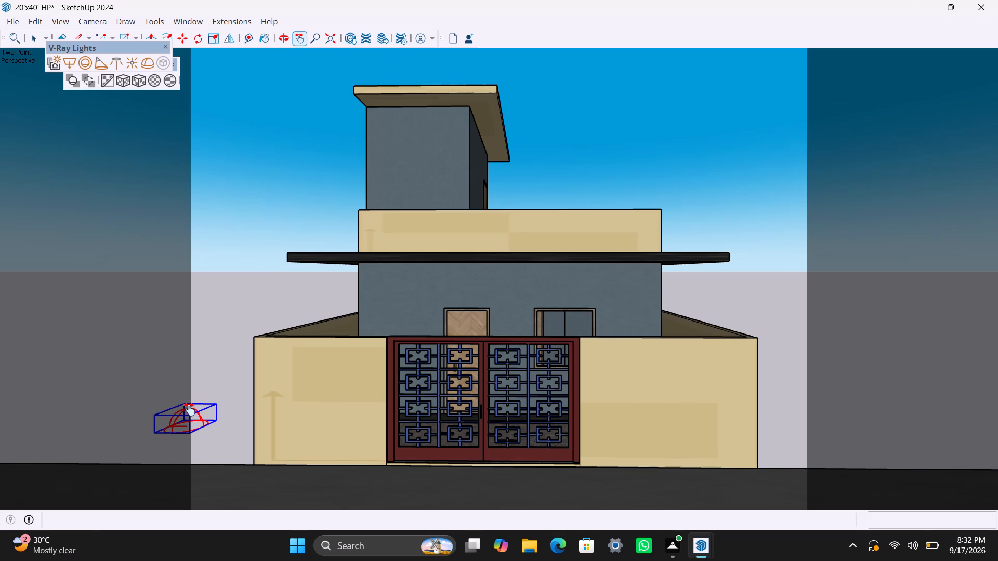
# Delete the V-Ray dome light standing beside the boundary wall.
pyautogui.press('space')
pyautogui.click(212, 417)
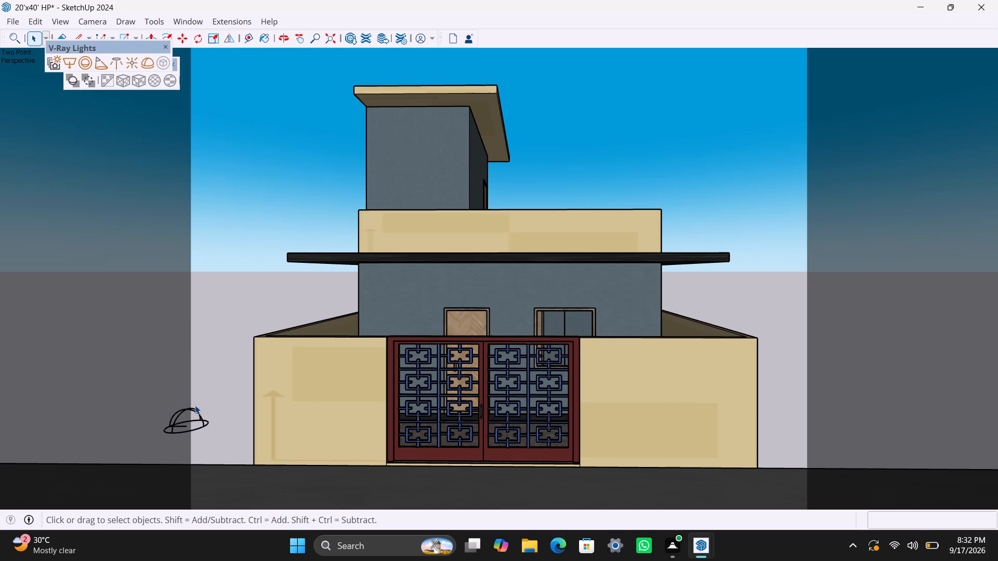
pyautogui.click(194, 412)
pyautogui.press('Delete')
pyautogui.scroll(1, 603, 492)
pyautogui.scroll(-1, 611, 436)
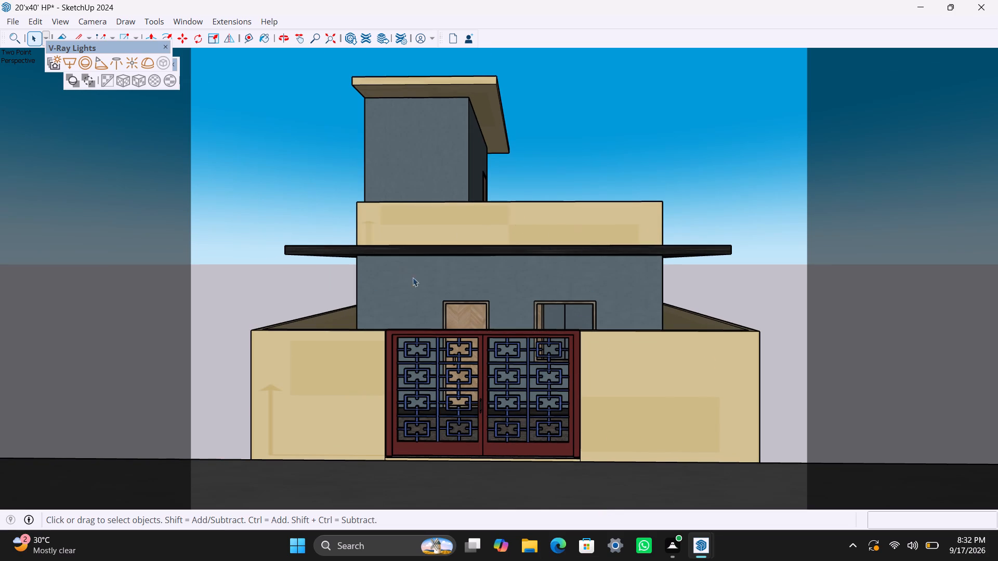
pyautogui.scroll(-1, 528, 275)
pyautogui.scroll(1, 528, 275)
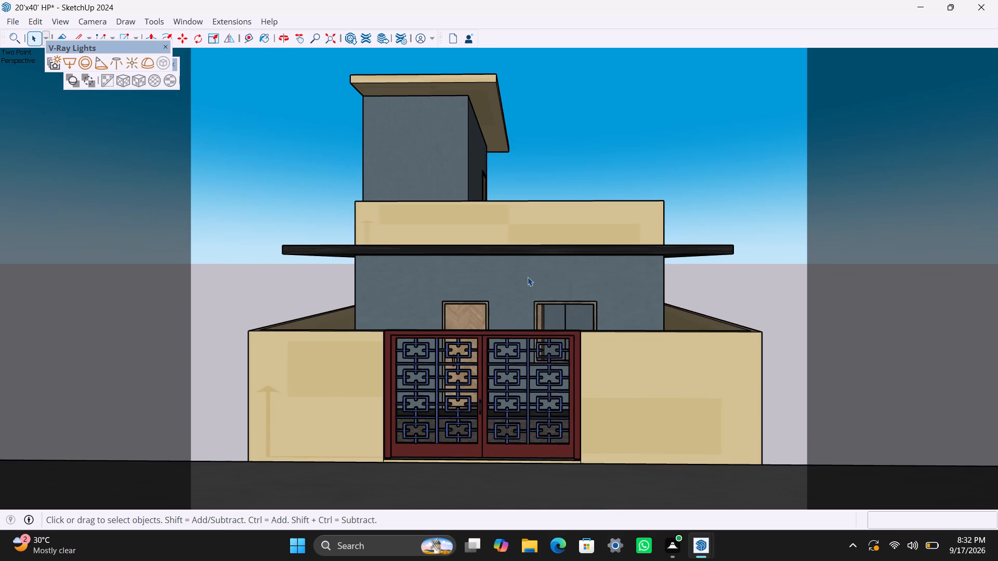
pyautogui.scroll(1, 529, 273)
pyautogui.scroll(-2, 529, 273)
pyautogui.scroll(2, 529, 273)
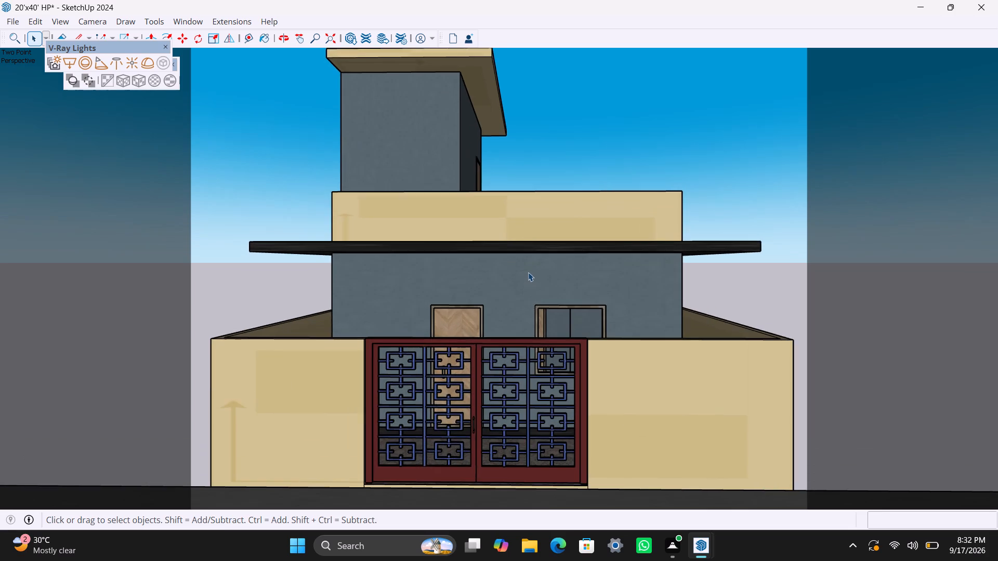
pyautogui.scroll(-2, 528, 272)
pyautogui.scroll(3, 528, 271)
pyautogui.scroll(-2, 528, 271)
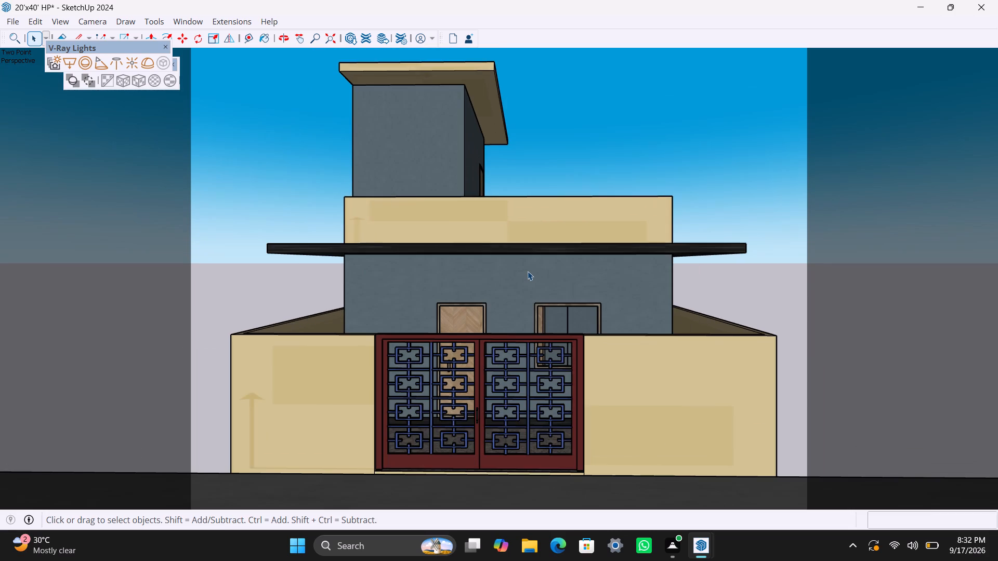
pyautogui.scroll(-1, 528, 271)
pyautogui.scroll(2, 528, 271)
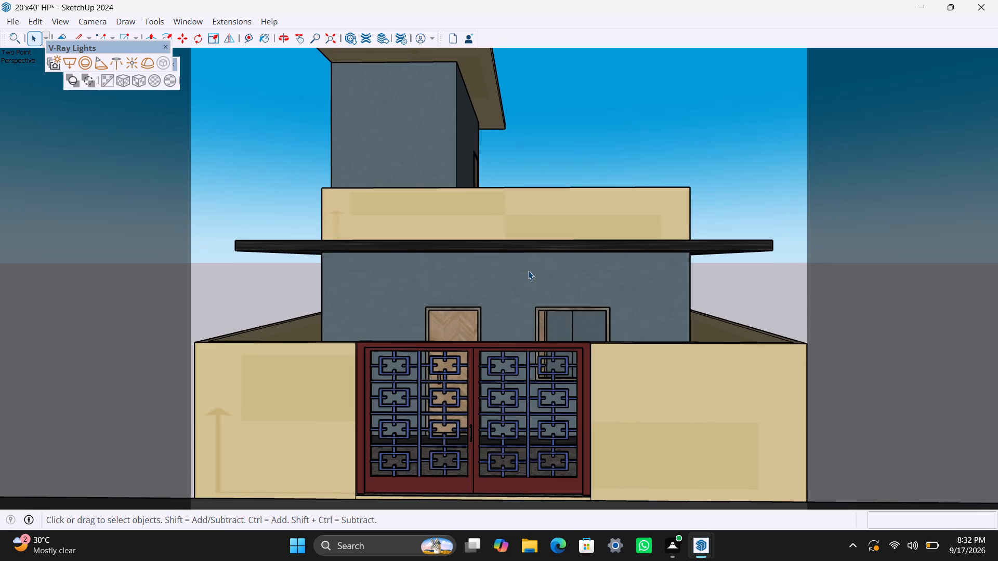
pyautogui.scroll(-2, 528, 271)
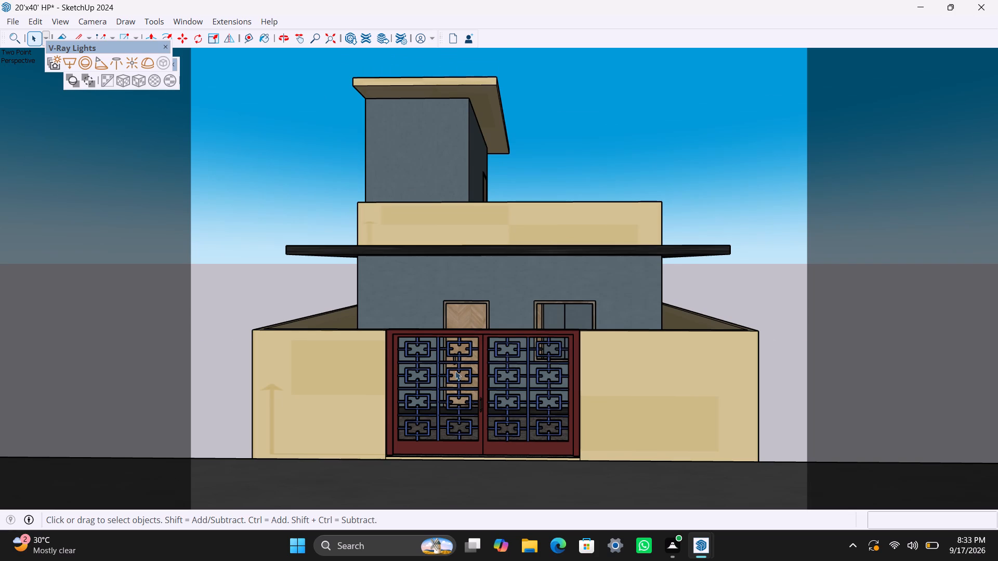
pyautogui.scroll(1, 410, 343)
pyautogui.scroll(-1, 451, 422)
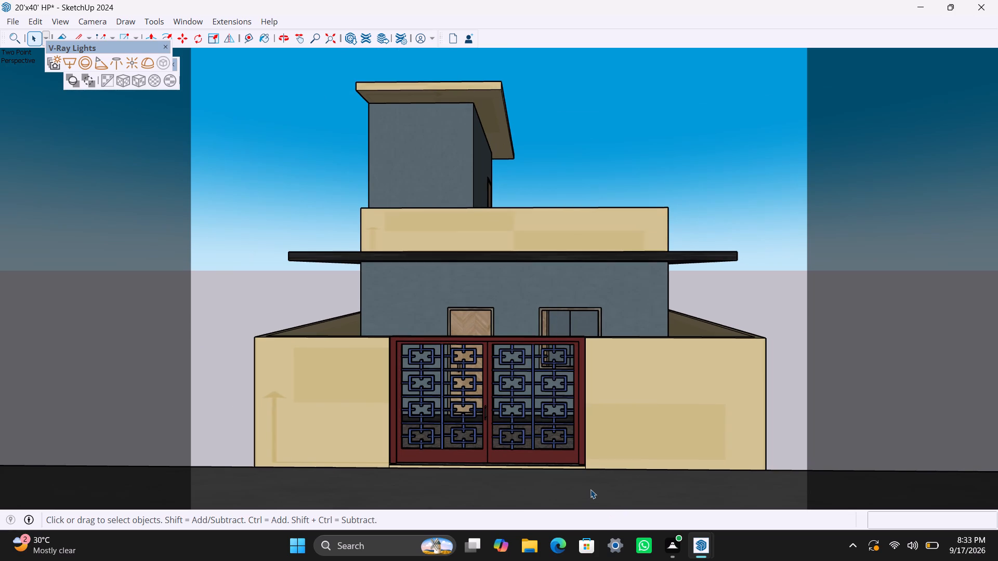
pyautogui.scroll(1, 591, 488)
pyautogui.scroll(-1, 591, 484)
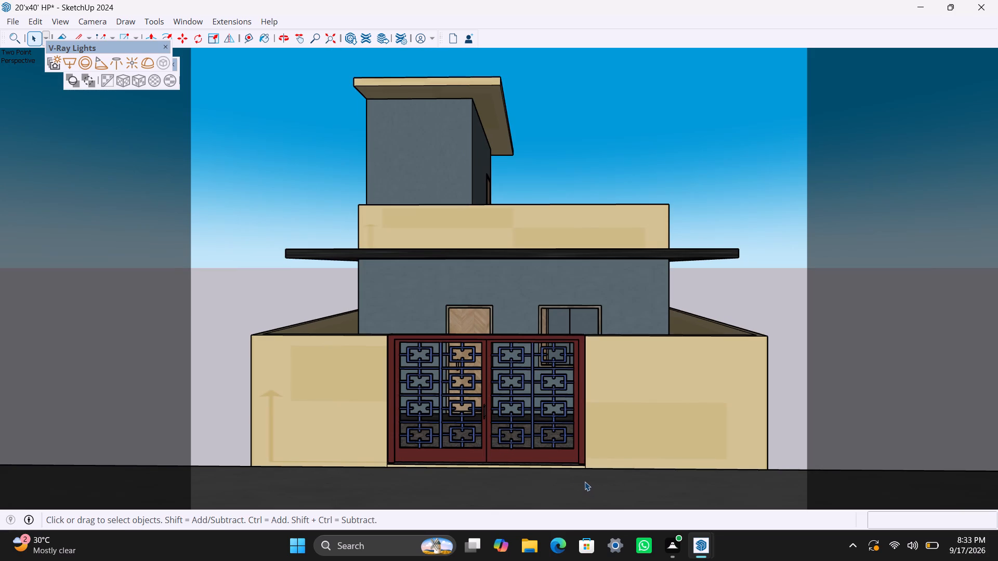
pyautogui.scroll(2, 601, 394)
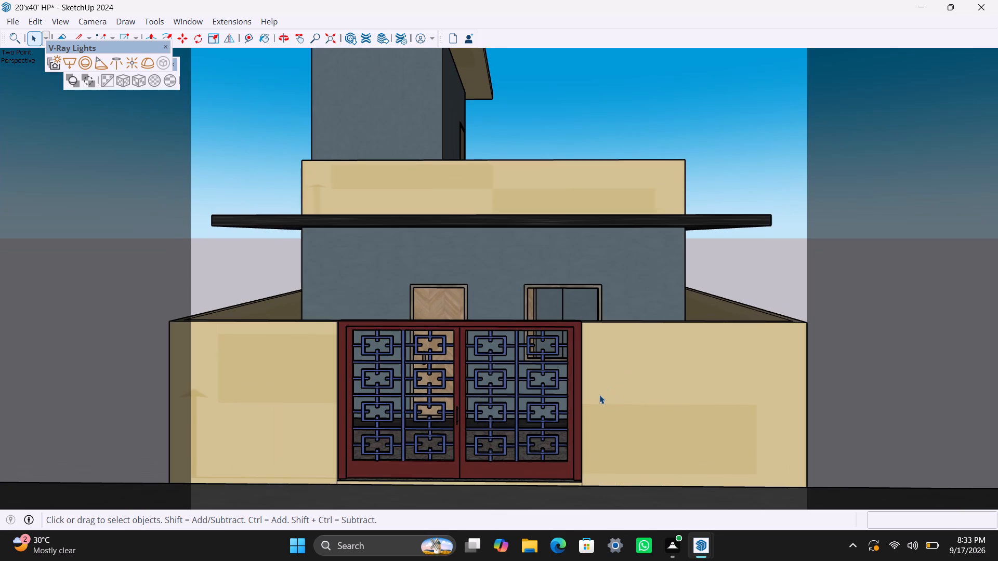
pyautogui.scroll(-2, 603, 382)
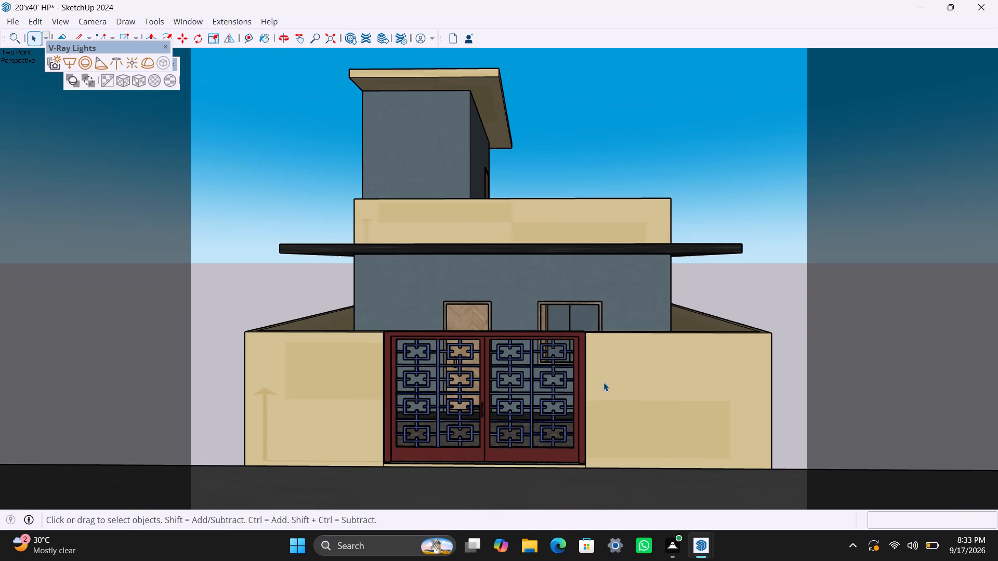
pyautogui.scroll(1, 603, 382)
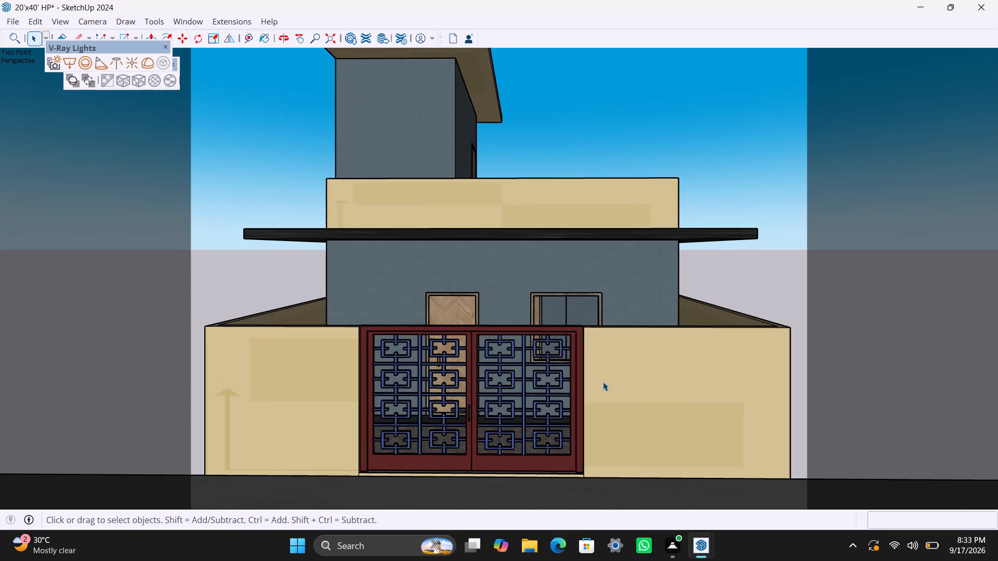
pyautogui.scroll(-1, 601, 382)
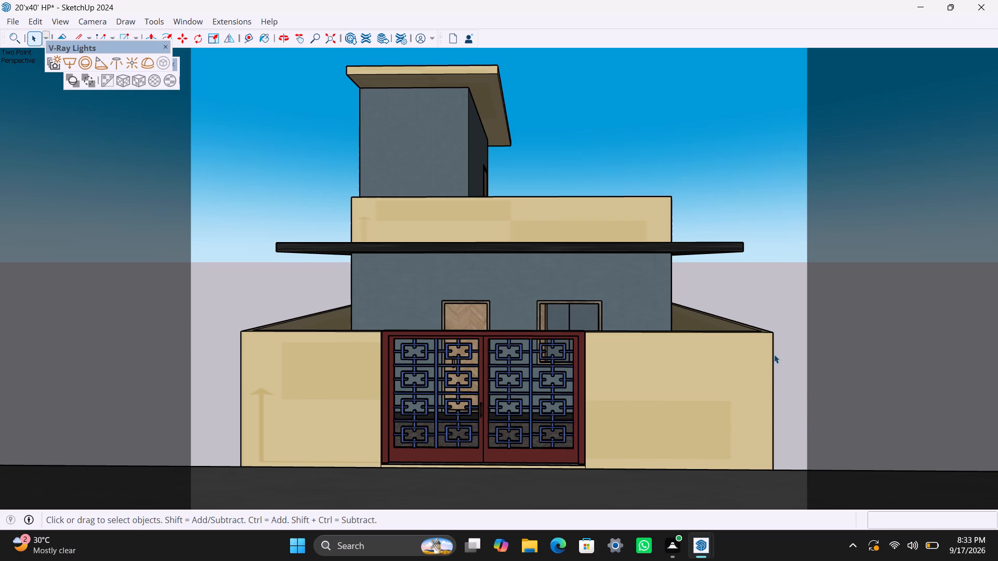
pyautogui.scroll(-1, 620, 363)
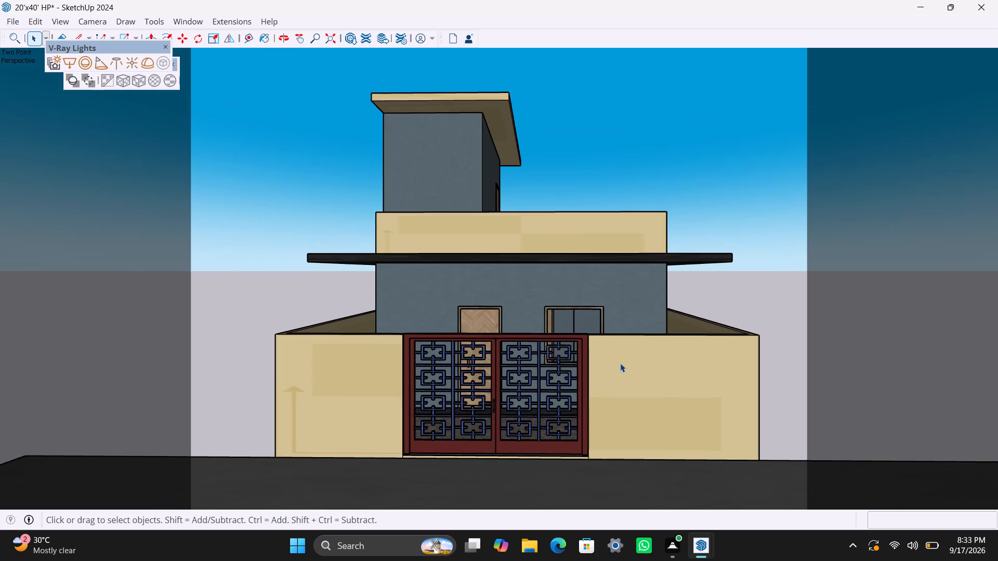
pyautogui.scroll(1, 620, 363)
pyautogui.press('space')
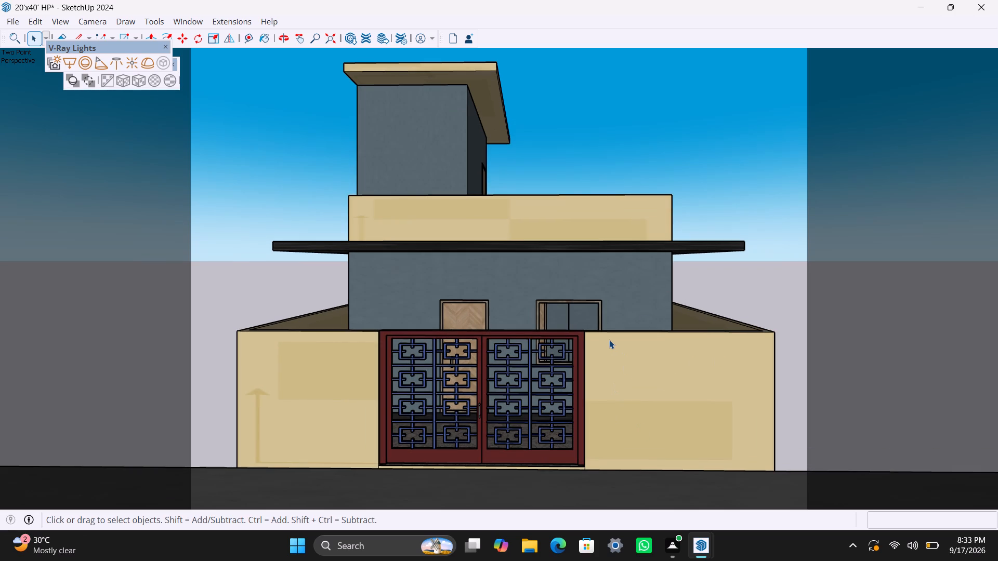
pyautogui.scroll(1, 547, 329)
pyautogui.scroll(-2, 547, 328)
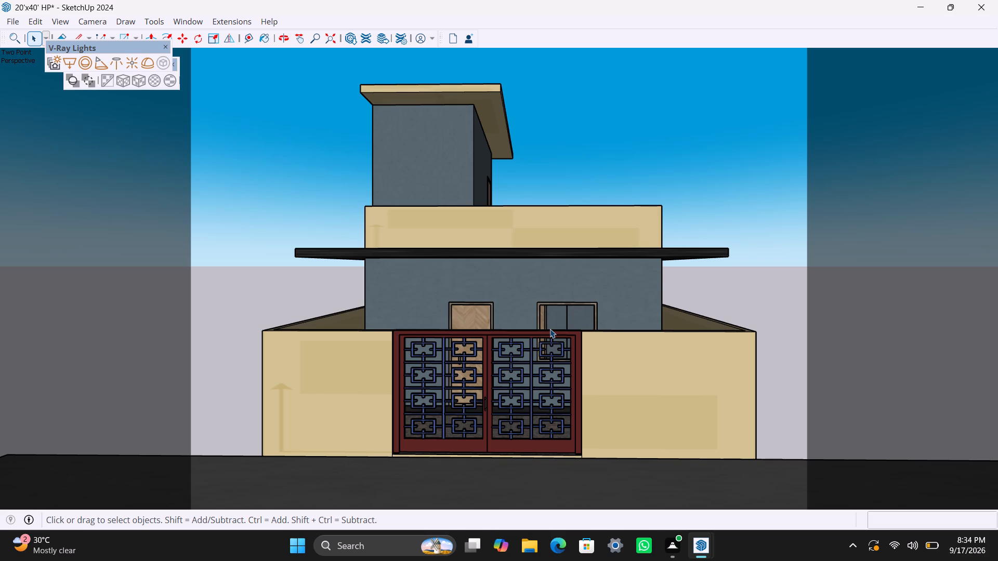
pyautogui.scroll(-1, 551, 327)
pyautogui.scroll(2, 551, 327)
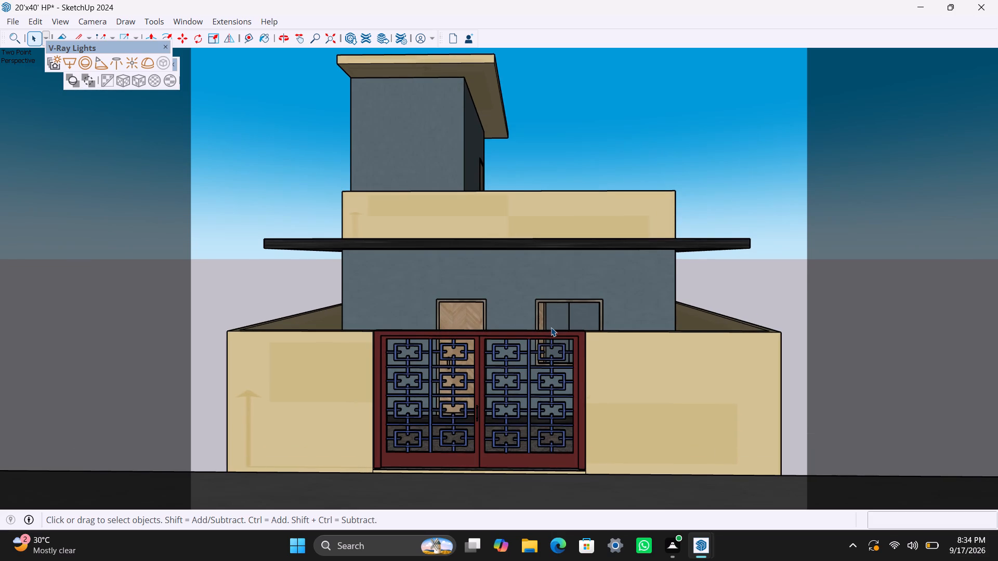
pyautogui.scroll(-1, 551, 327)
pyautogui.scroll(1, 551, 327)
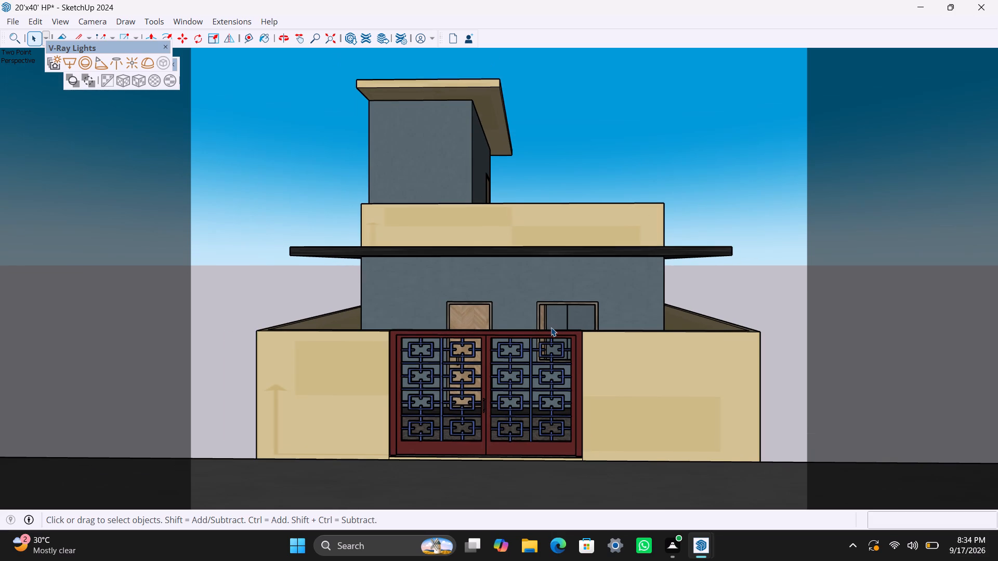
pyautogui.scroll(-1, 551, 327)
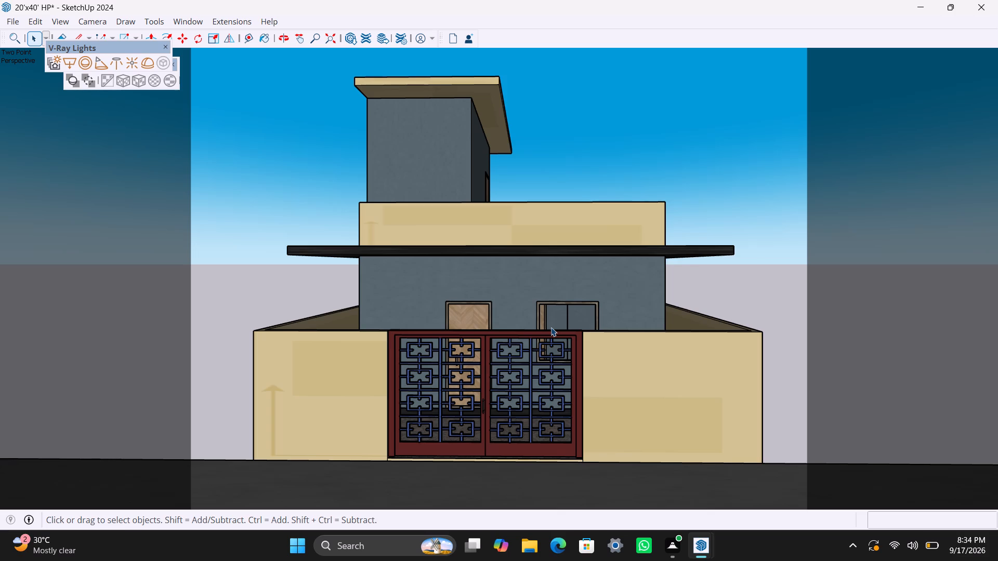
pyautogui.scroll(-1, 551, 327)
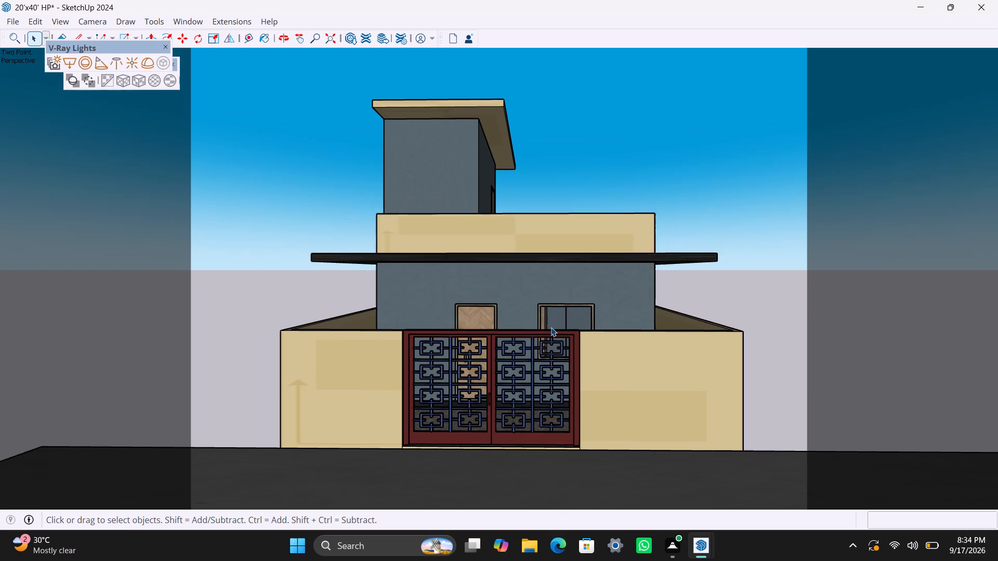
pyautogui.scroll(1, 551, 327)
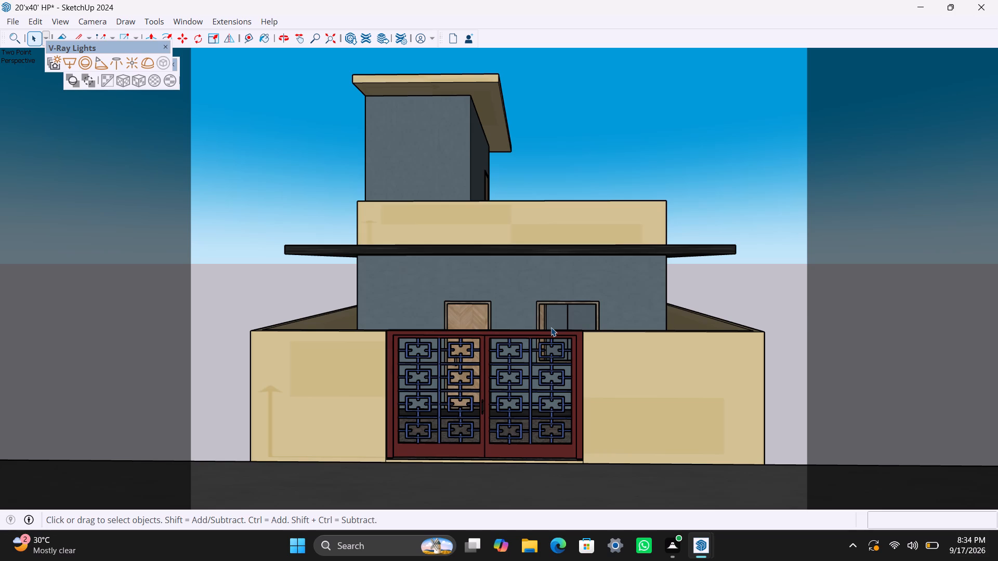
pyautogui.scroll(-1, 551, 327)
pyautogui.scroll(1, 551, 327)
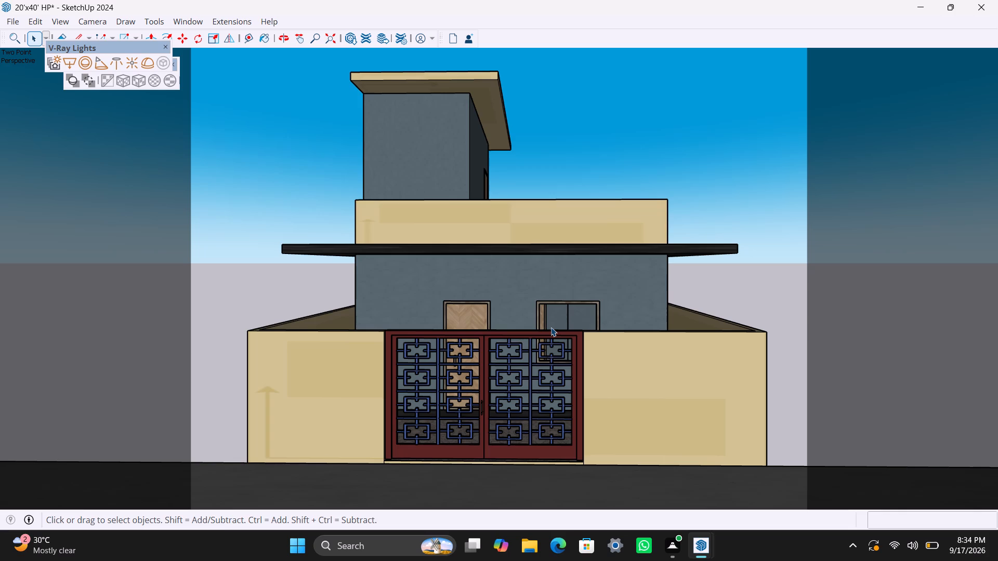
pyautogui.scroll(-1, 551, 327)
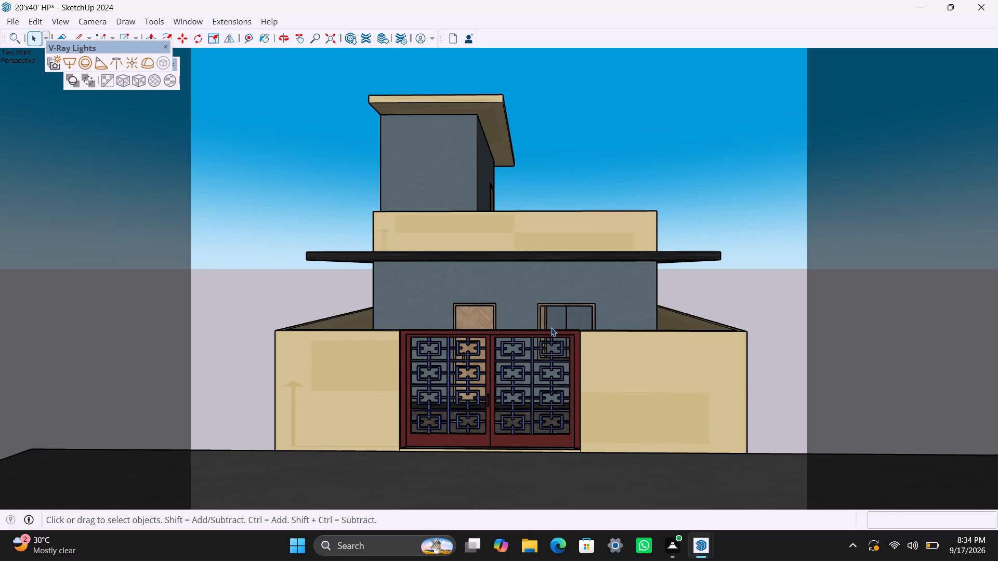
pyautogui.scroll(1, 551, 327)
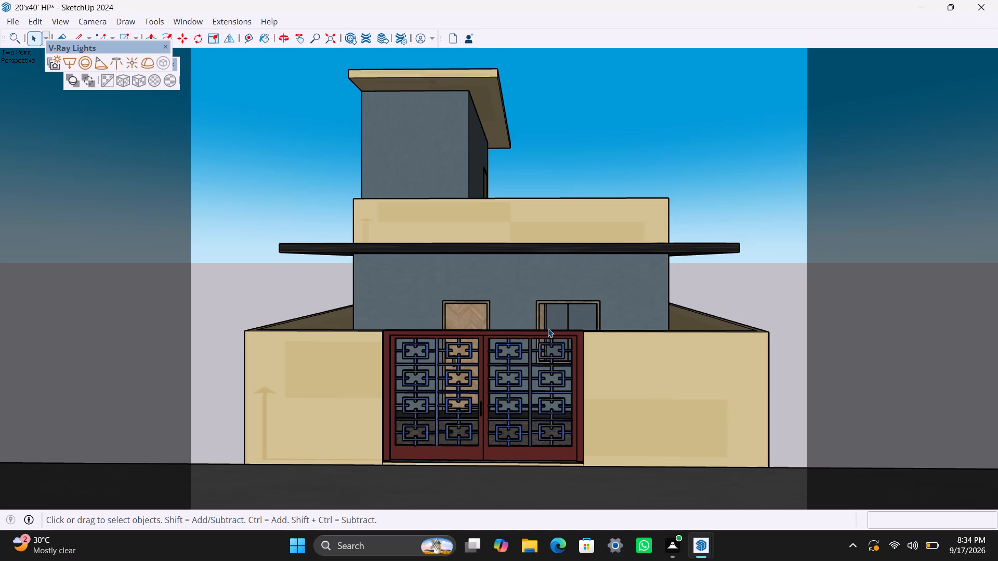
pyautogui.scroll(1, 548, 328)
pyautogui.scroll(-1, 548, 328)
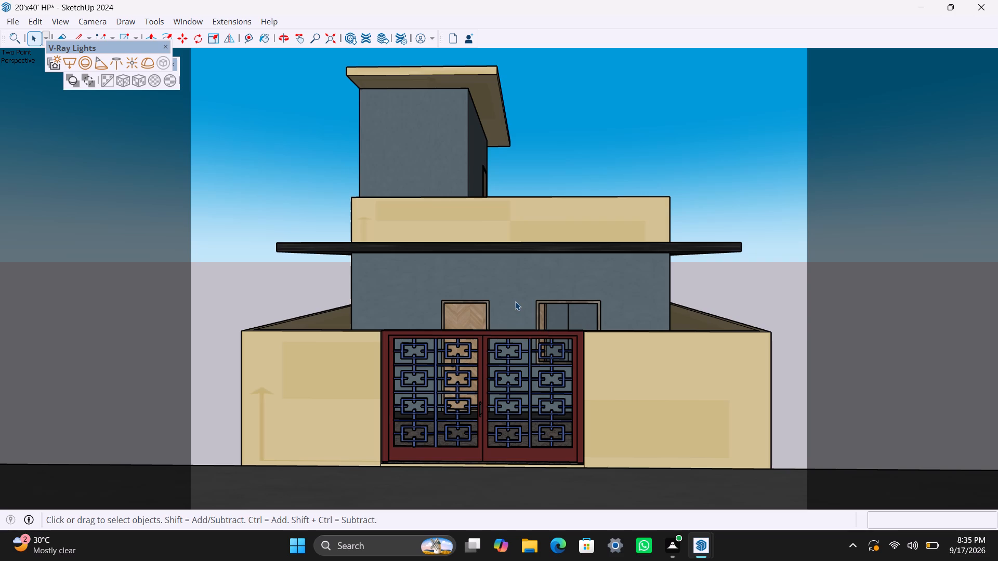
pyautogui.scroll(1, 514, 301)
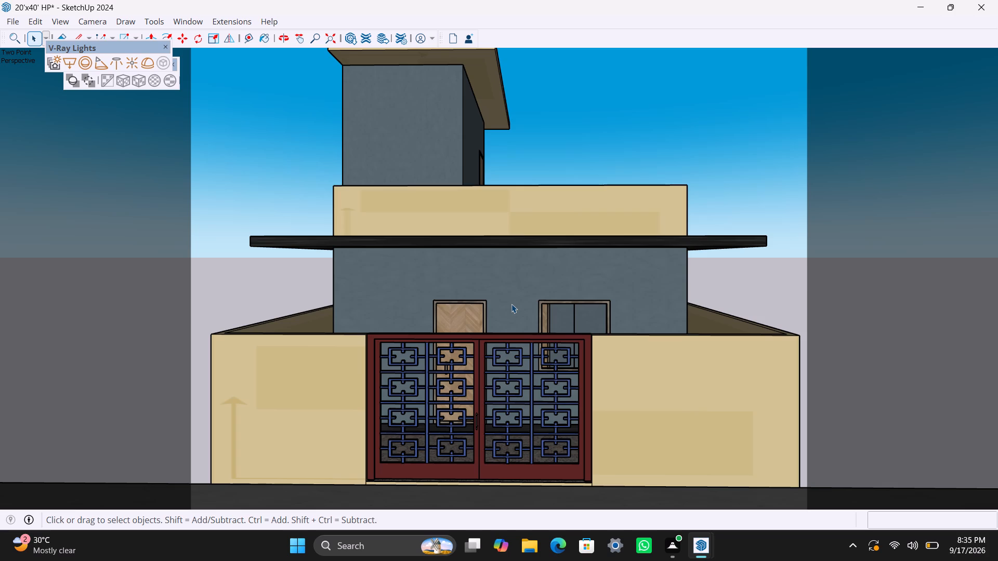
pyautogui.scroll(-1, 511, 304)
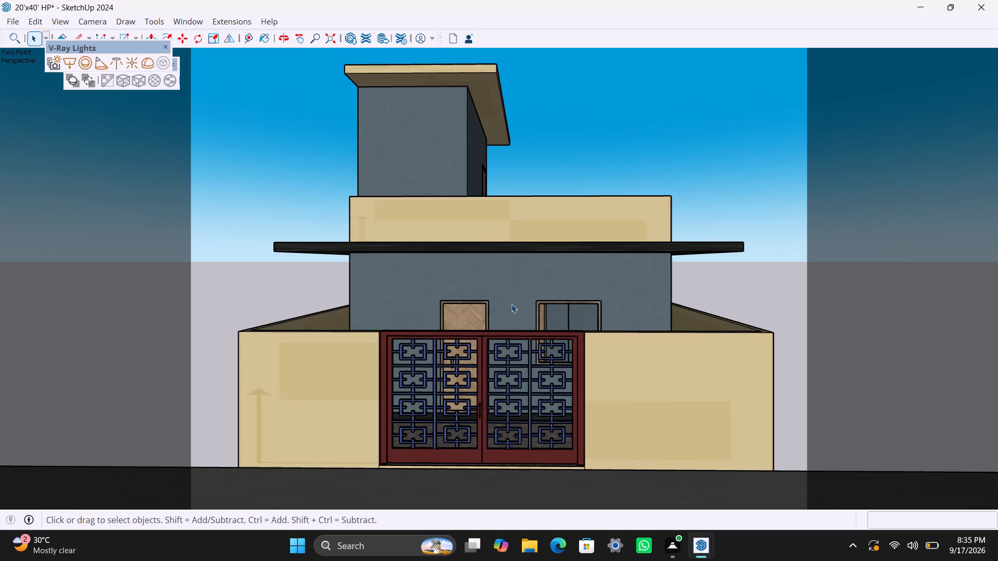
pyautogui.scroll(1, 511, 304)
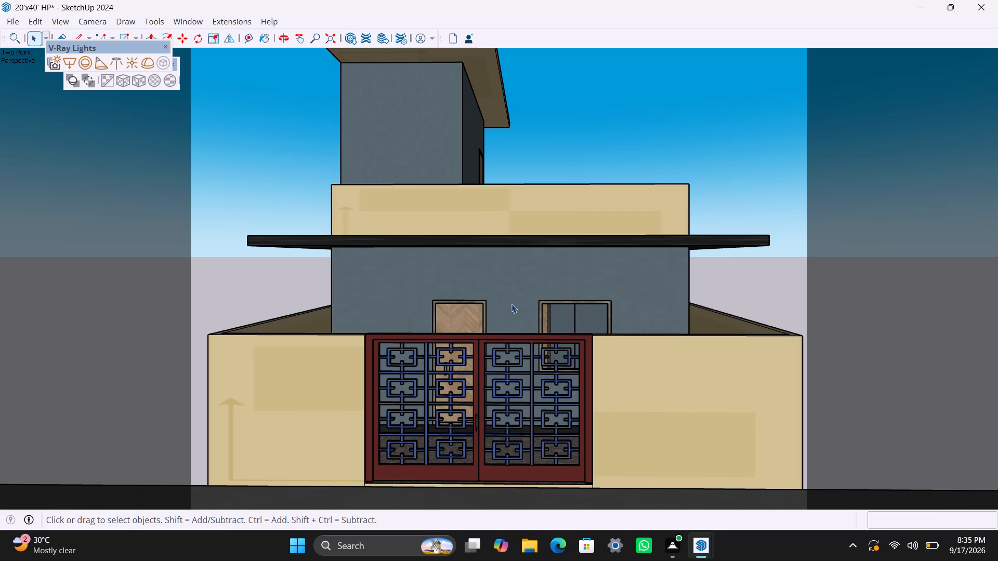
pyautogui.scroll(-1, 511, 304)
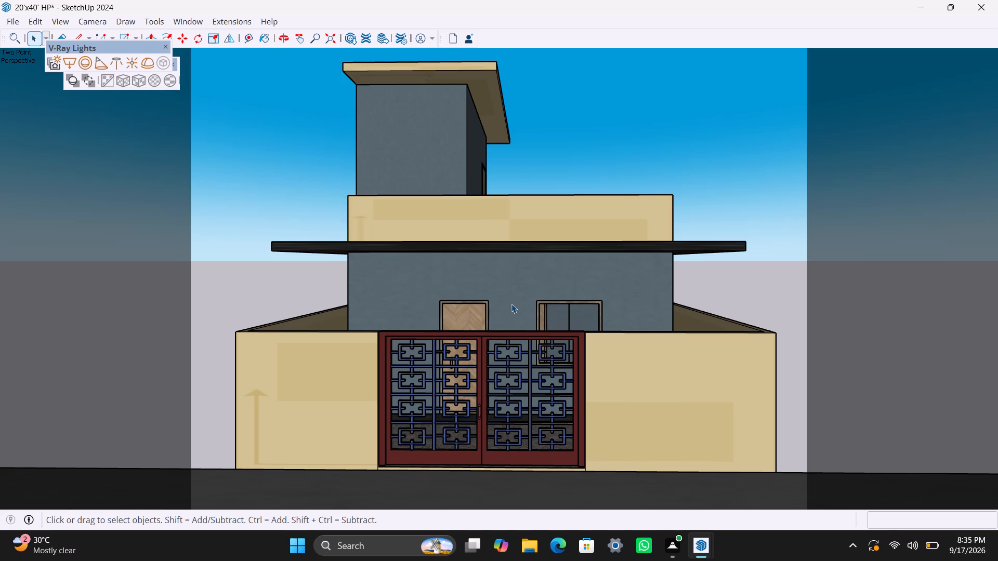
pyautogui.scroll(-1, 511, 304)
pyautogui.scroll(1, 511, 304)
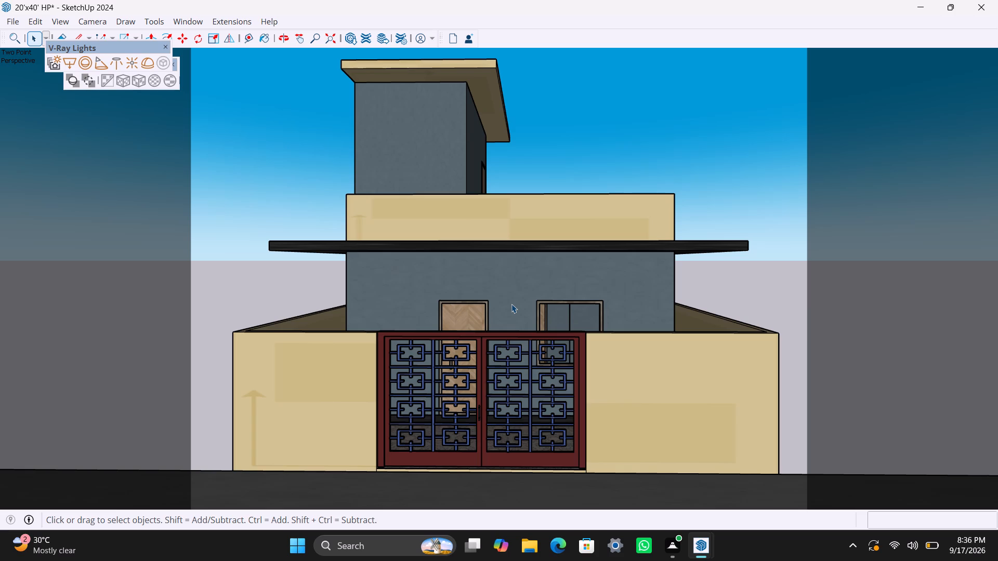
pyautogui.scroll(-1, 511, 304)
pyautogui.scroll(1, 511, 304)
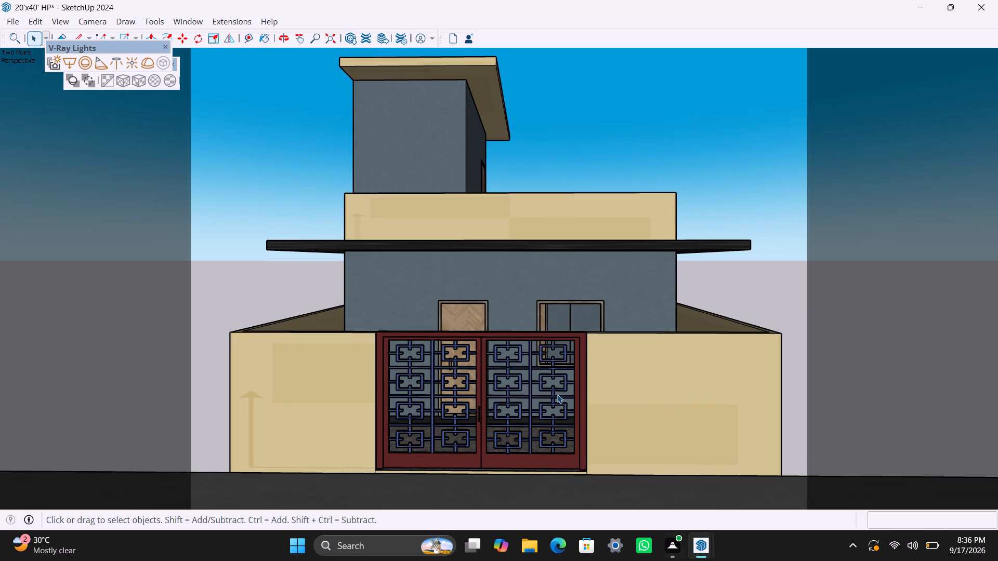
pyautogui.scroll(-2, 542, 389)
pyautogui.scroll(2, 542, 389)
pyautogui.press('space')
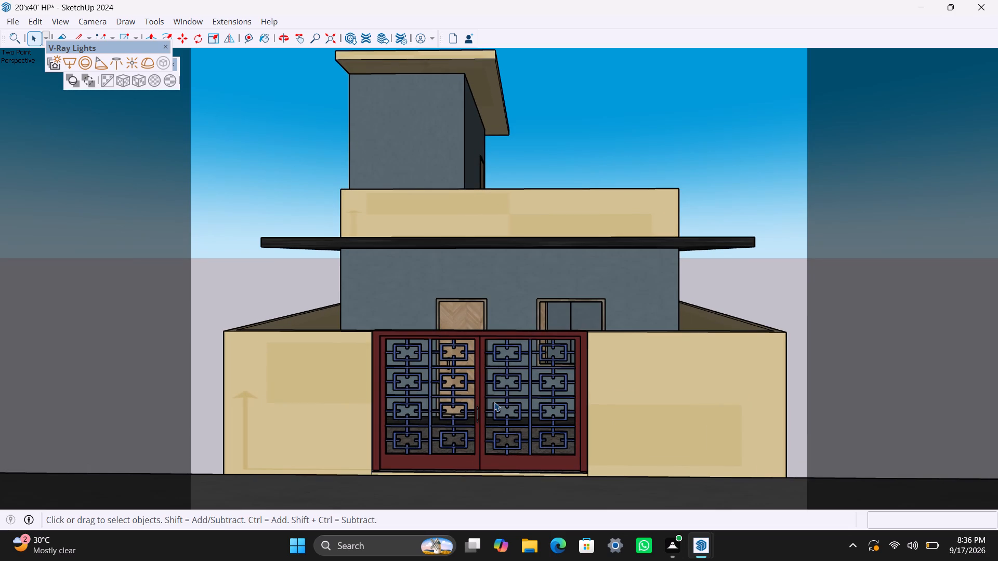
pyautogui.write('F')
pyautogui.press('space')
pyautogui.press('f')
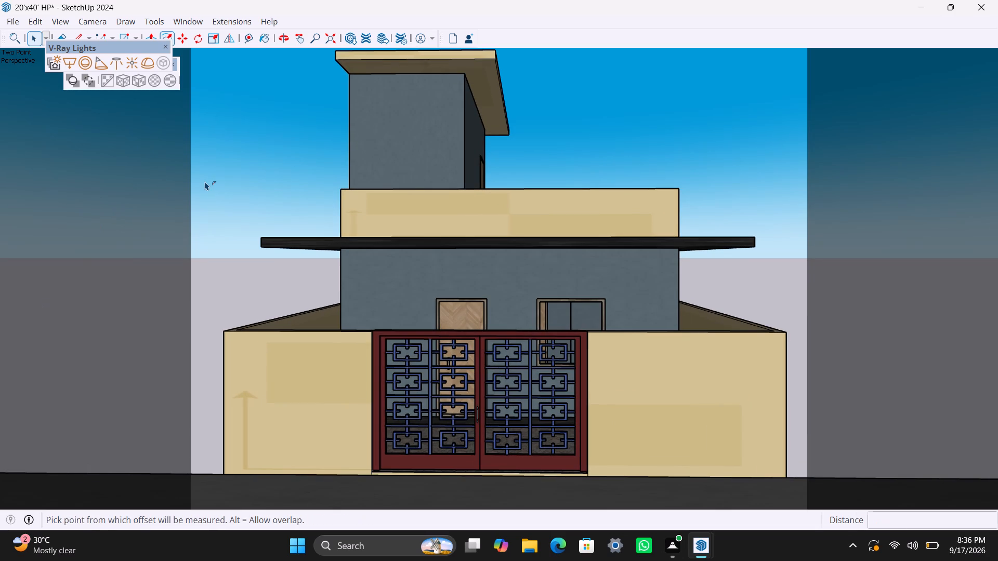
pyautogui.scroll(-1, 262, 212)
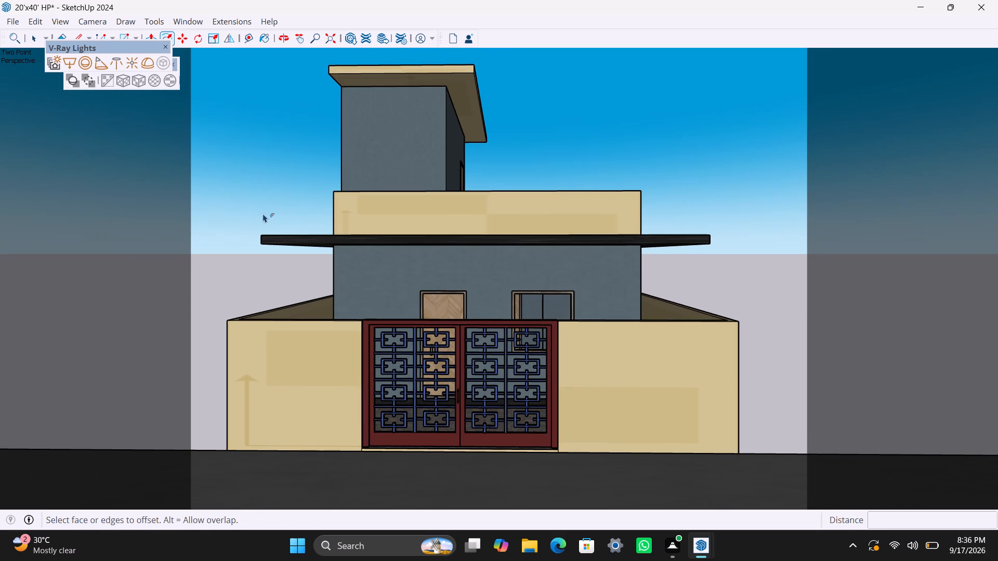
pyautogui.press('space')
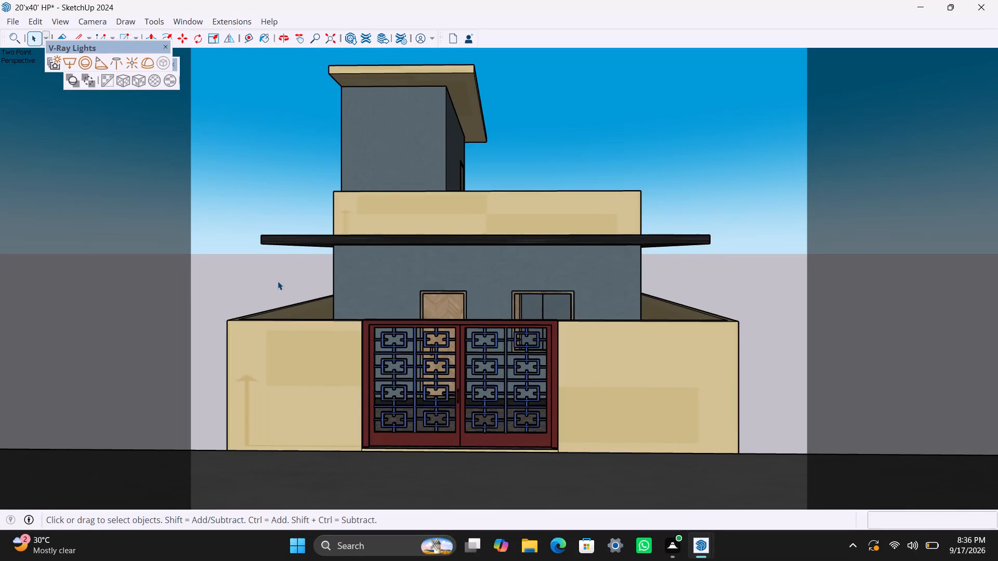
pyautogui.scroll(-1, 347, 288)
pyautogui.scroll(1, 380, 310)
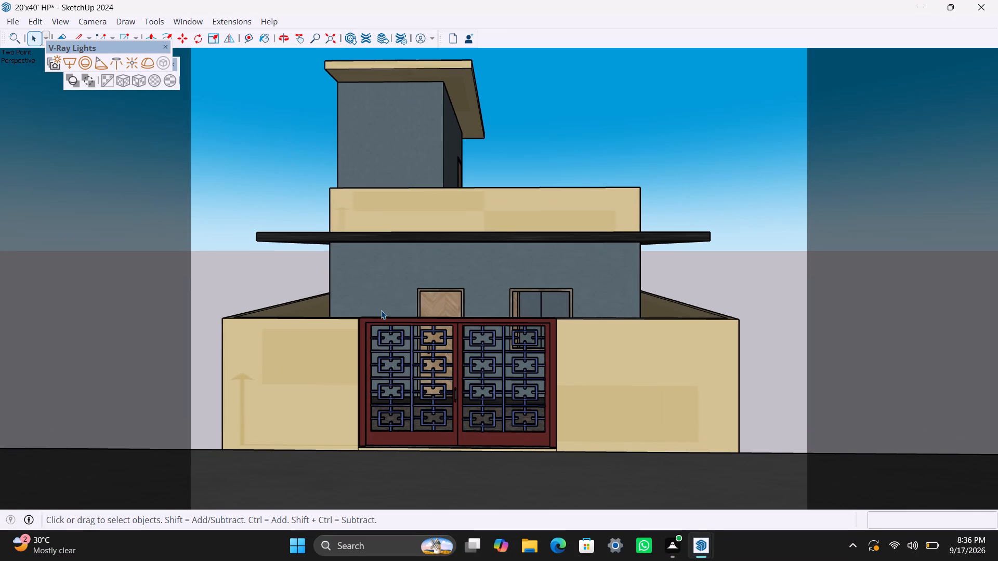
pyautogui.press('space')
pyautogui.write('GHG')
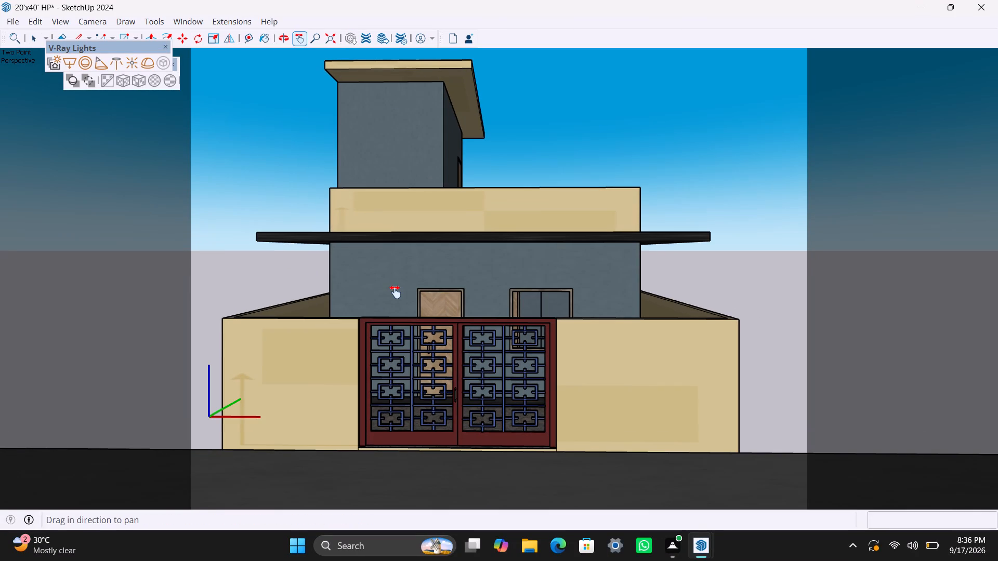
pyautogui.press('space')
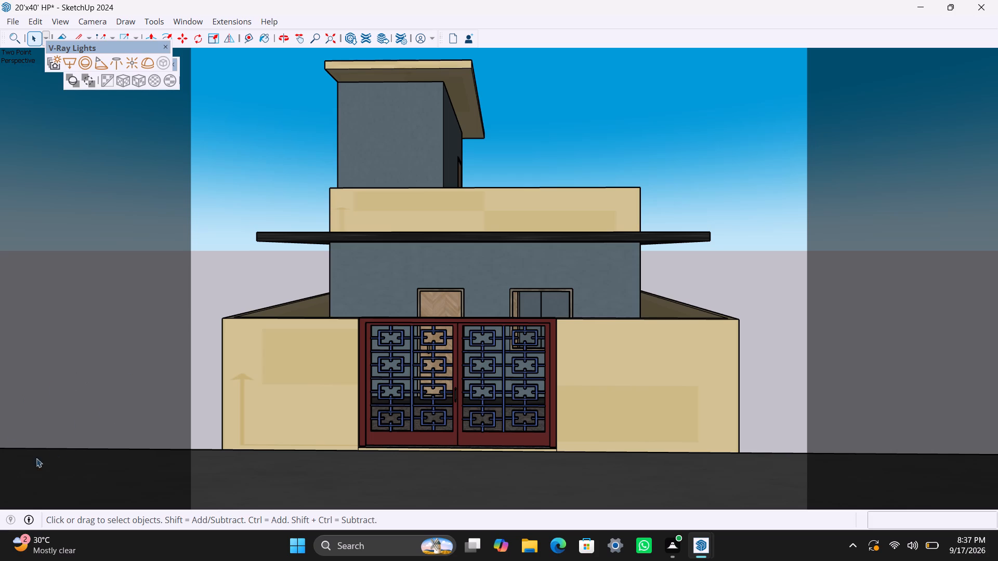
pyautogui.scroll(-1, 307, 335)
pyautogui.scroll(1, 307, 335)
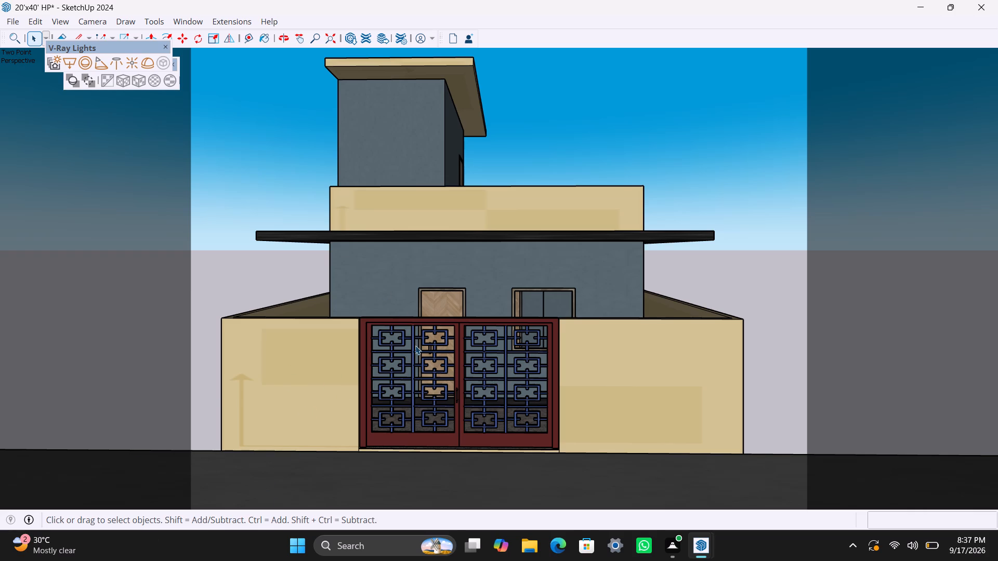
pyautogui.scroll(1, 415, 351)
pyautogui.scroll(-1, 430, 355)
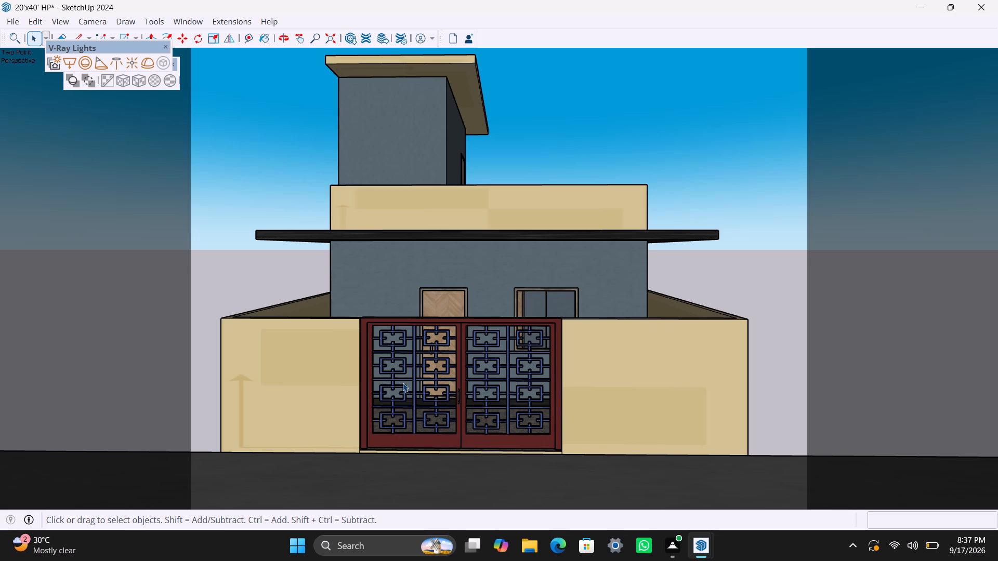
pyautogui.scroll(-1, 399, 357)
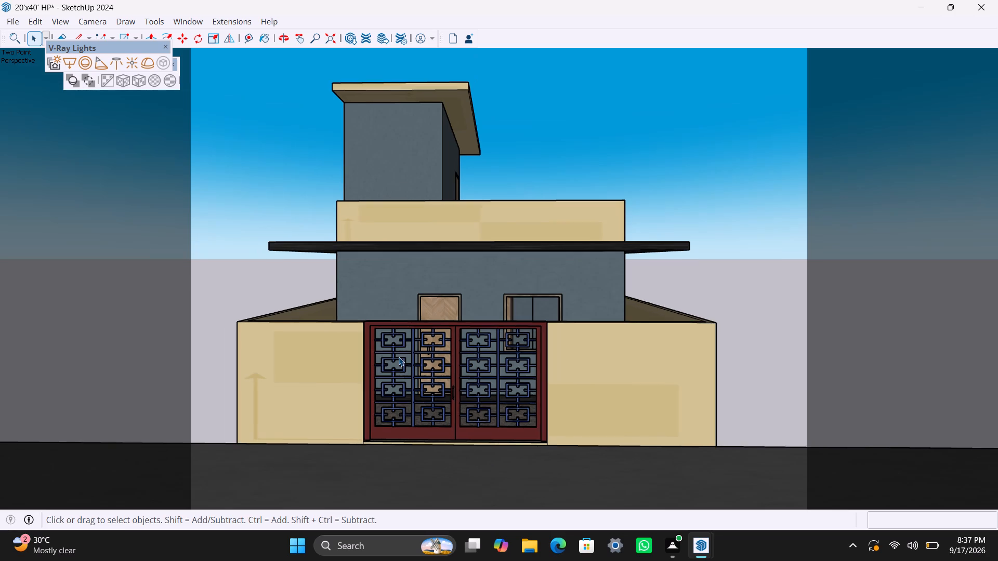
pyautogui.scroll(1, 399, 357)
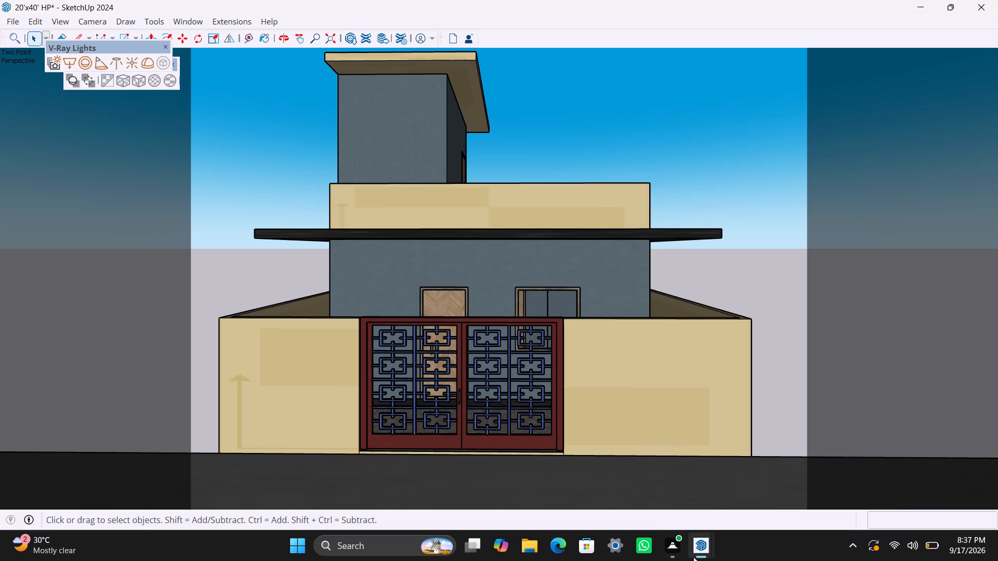